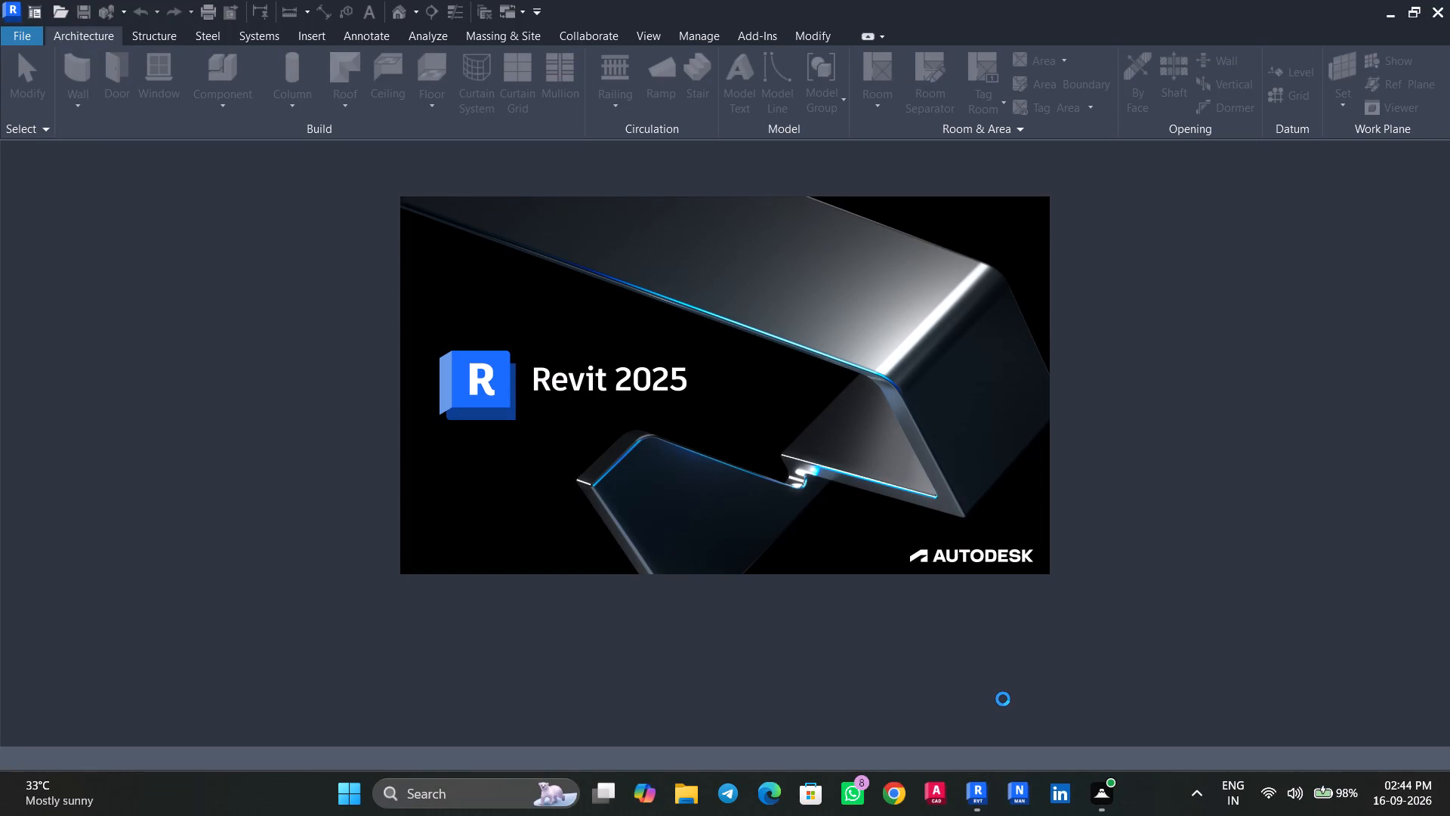
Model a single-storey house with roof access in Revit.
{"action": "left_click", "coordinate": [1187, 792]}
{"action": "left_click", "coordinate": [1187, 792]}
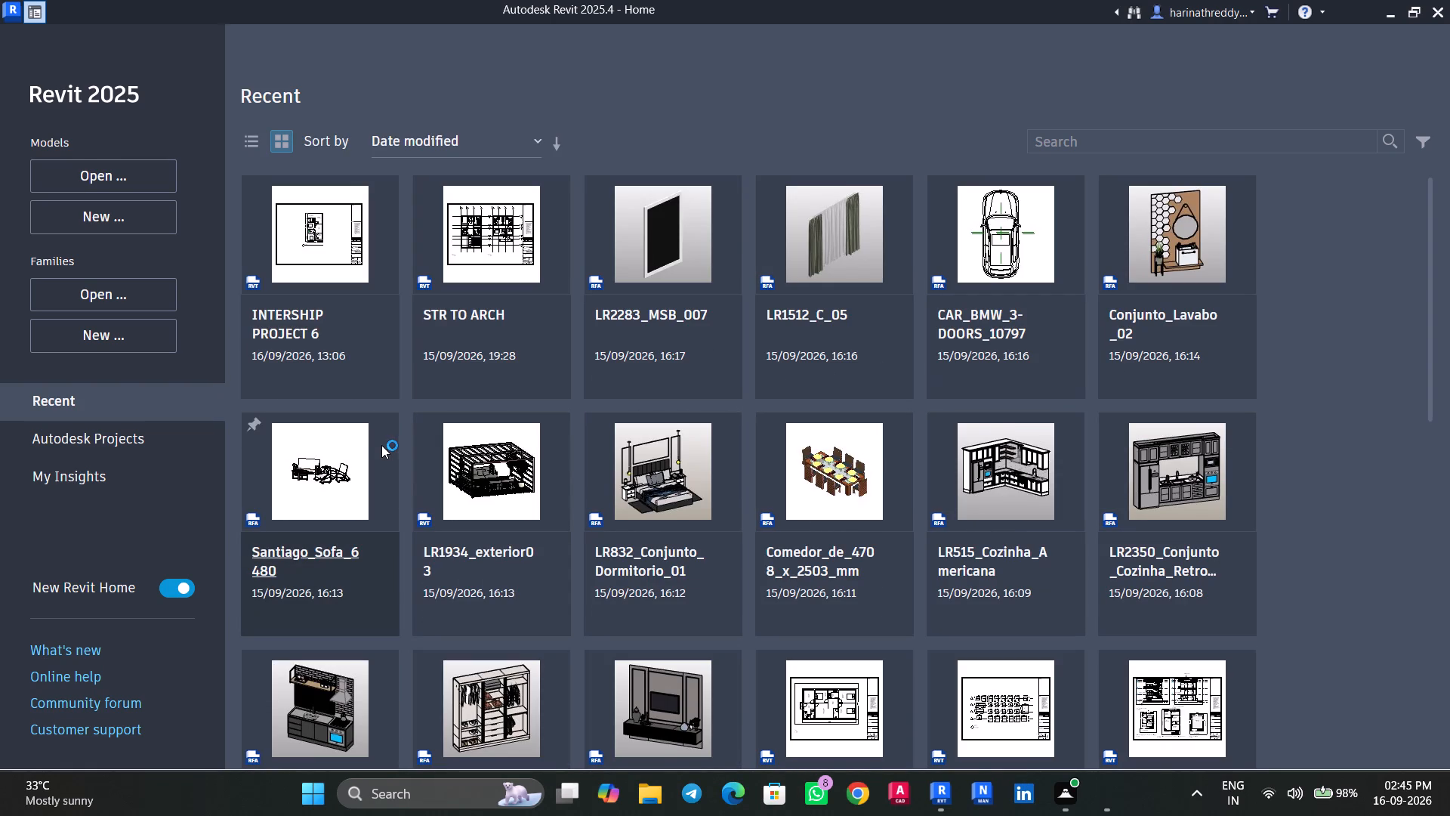
Create a new project from the Architectural Template.
{"action": "left_click", "coordinate": [118, 213]}
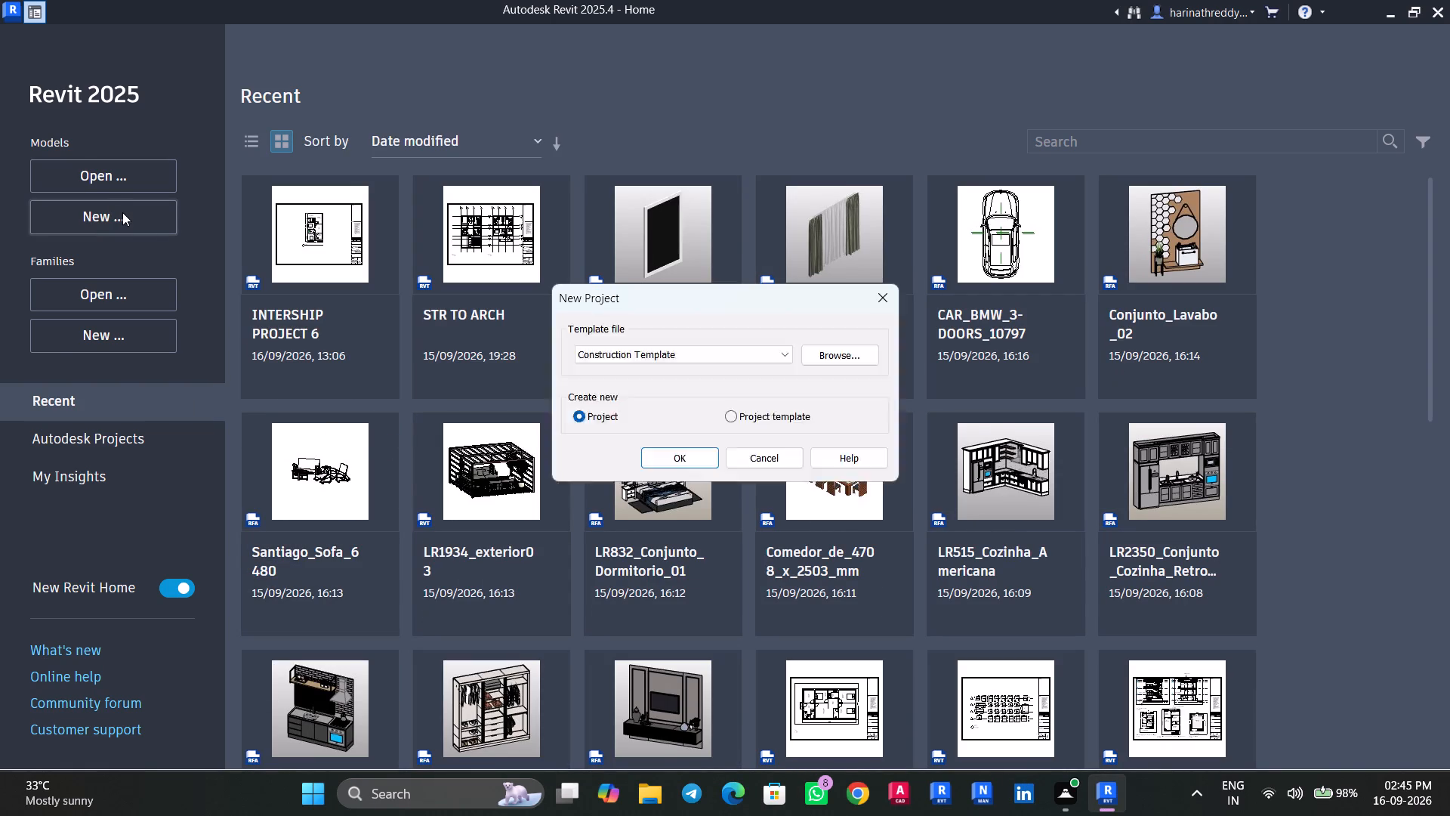
{"action": "key", "text": "Down"}
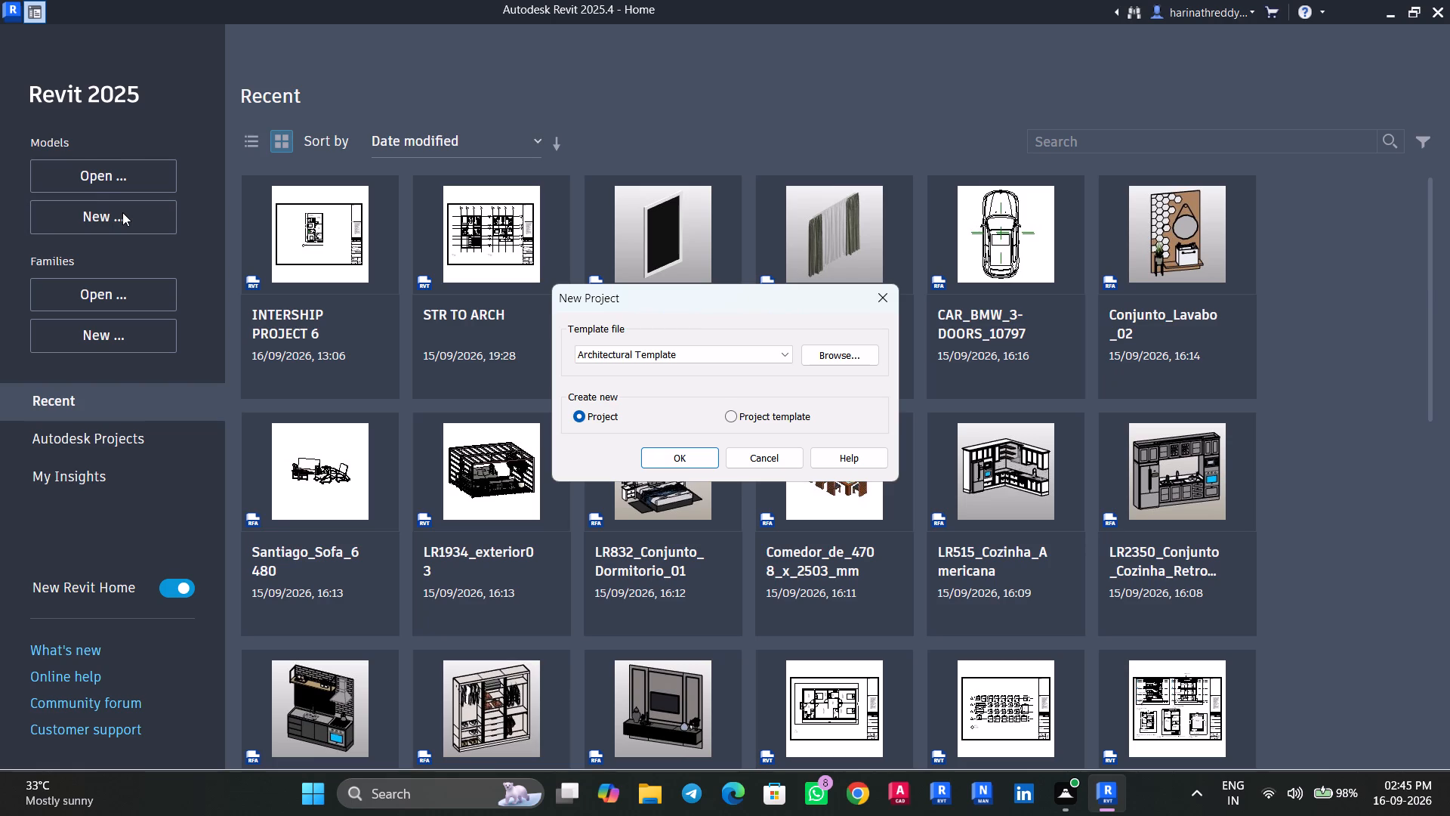
{"action": "key", "text": "Return"}
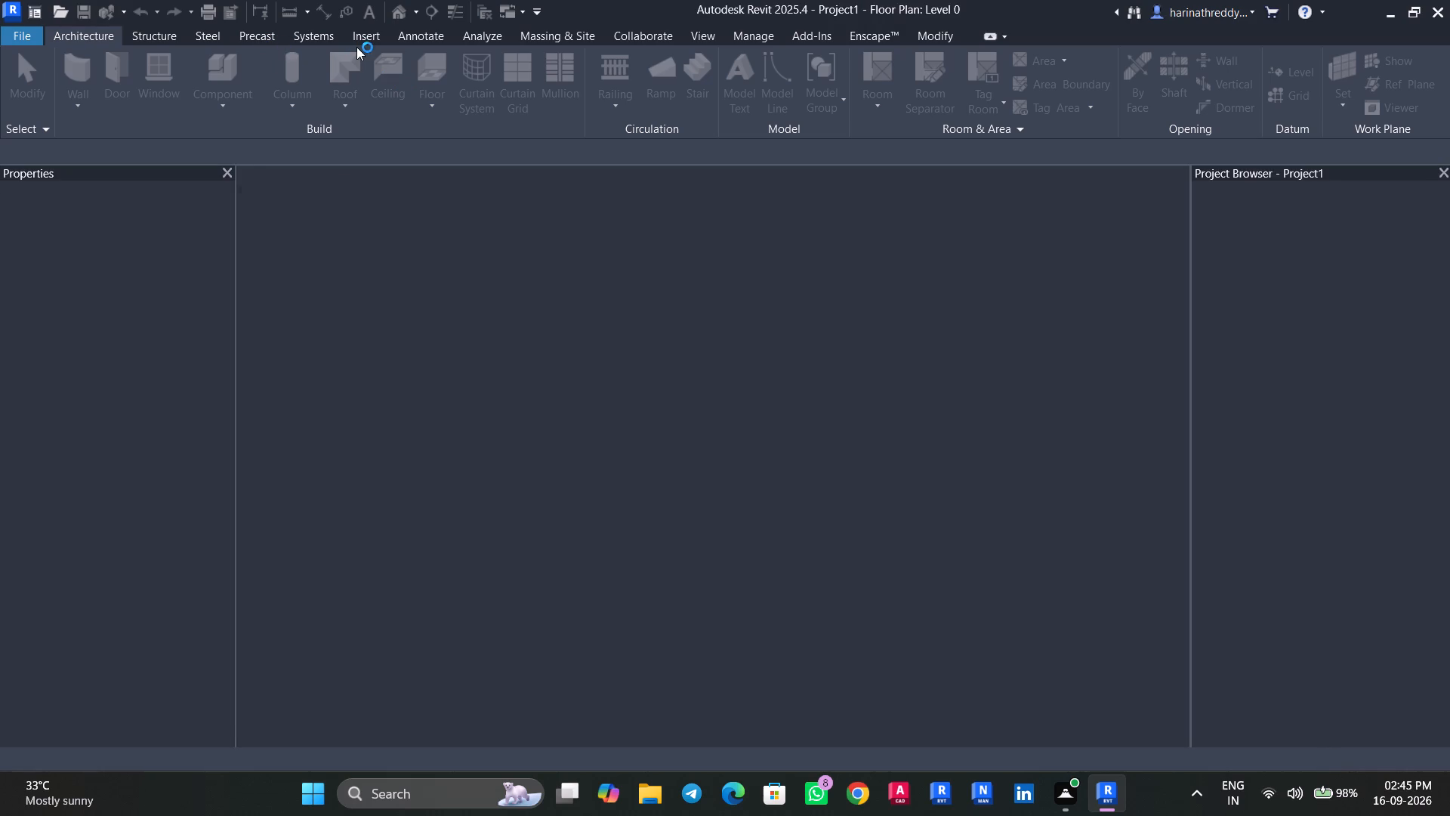
Start a PDF link on the Level 0 floor plan using the file 11-09-2026 (3) from the Downloads folder.
{"action": "left_click", "coordinate": [380, 31]}
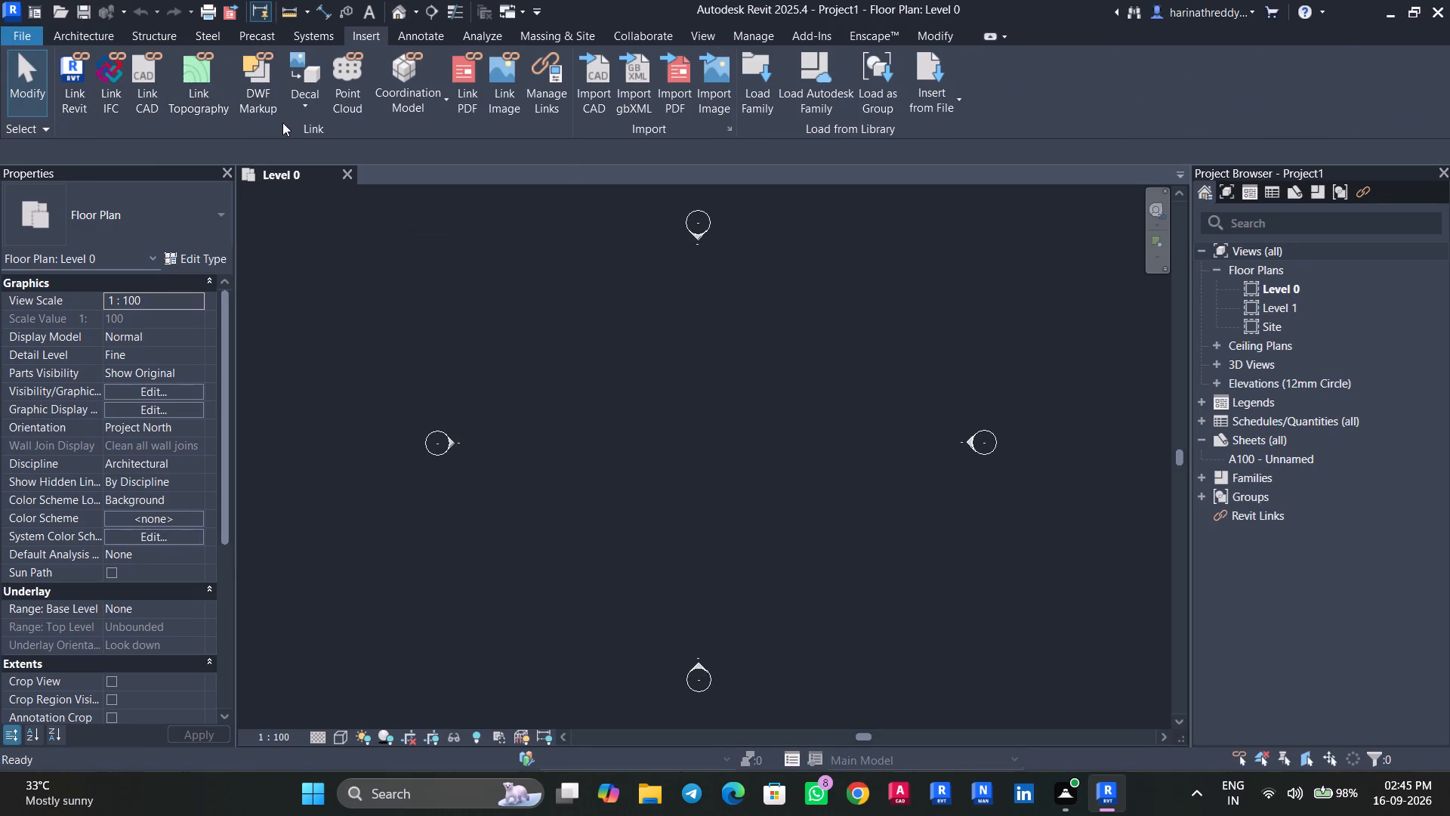
{"action": "left_click", "coordinate": [461, 82]}
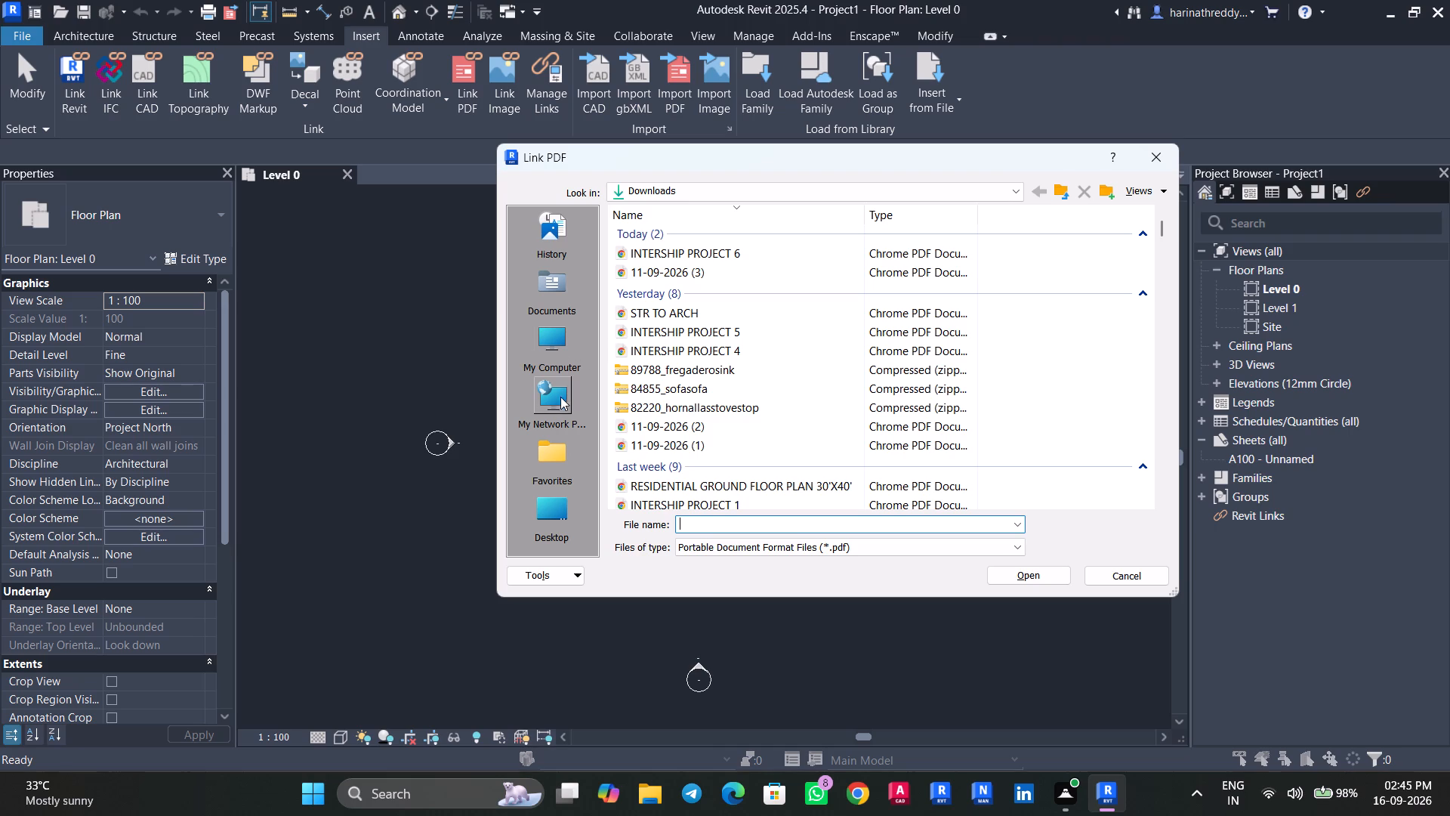
{"action": "scroll", "coordinate": [708, 301], "scroll_direction": "down", "scroll_amount": 4}
{"action": "scroll", "coordinate": [708, 301], "scroll_direction": "up", "scroll_amount": 8}
{"action": "left_click", "coordinate": [575, 282]}
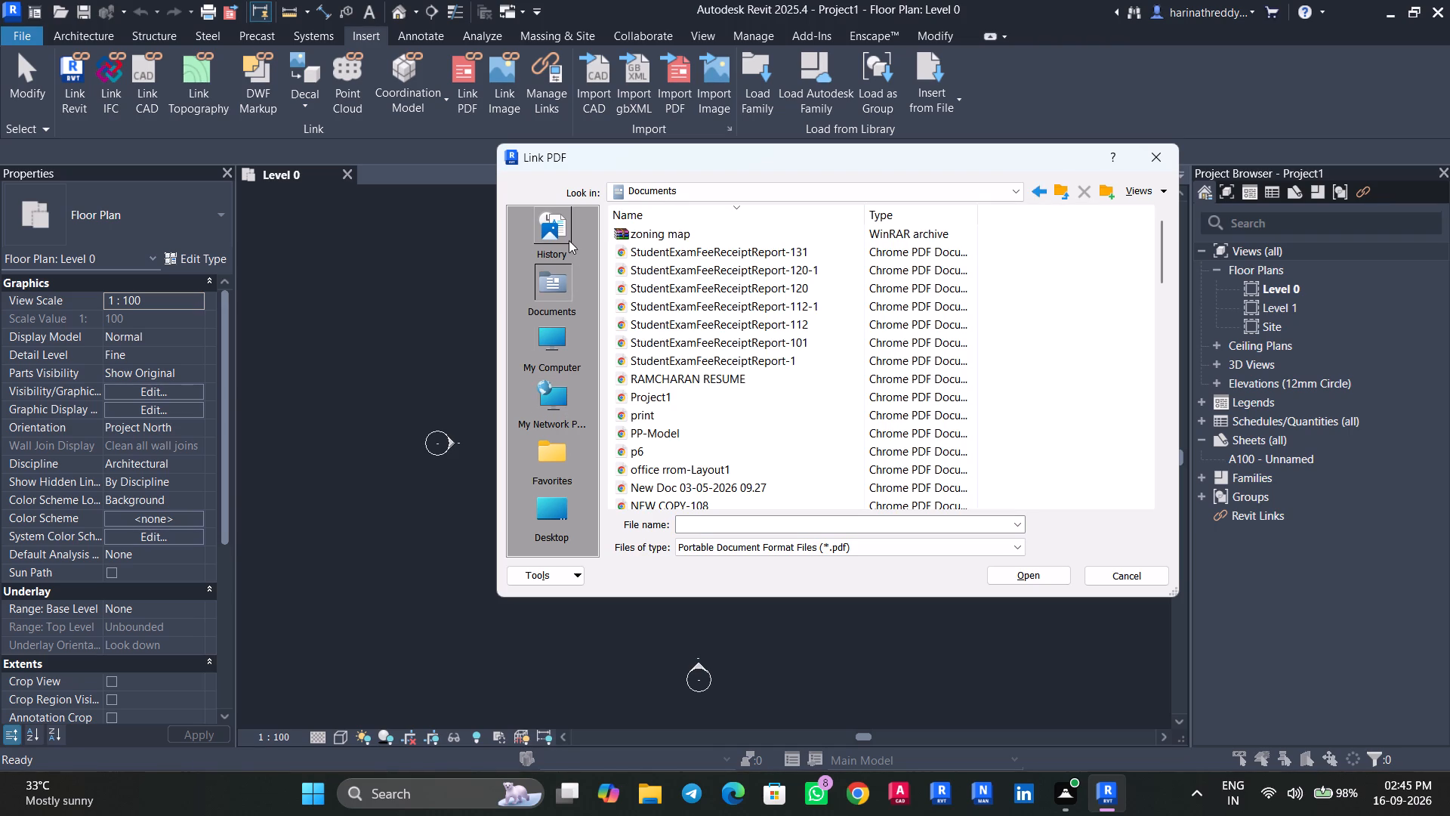
{"action": "left_click", "coordinate": [569, 240]}
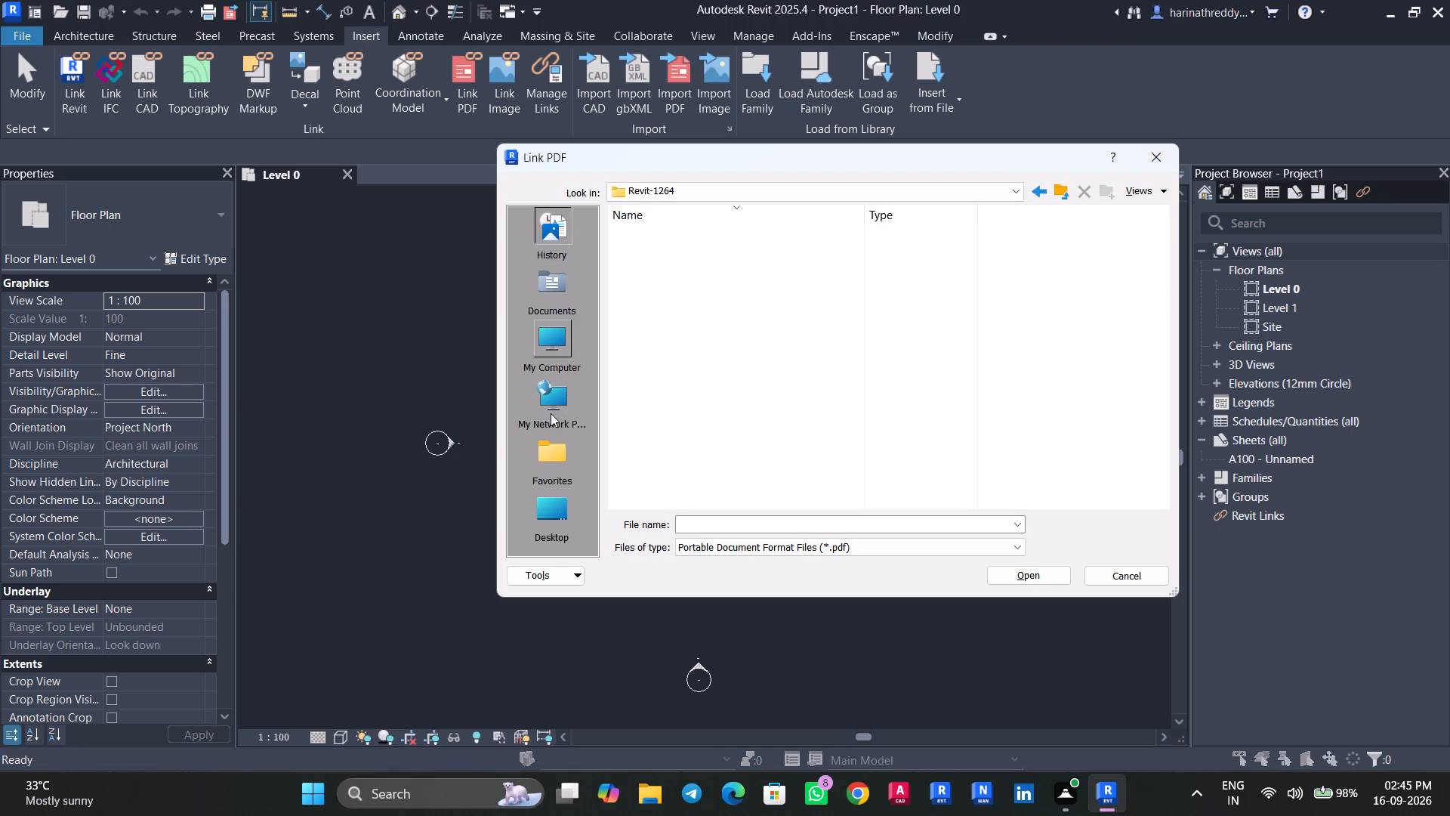
{"action": "left_click_drag", "start_coordinate": [549, 465], "coordinate": [548, 496]}
{"action": "left_click", "coordinate": [548, 496]}
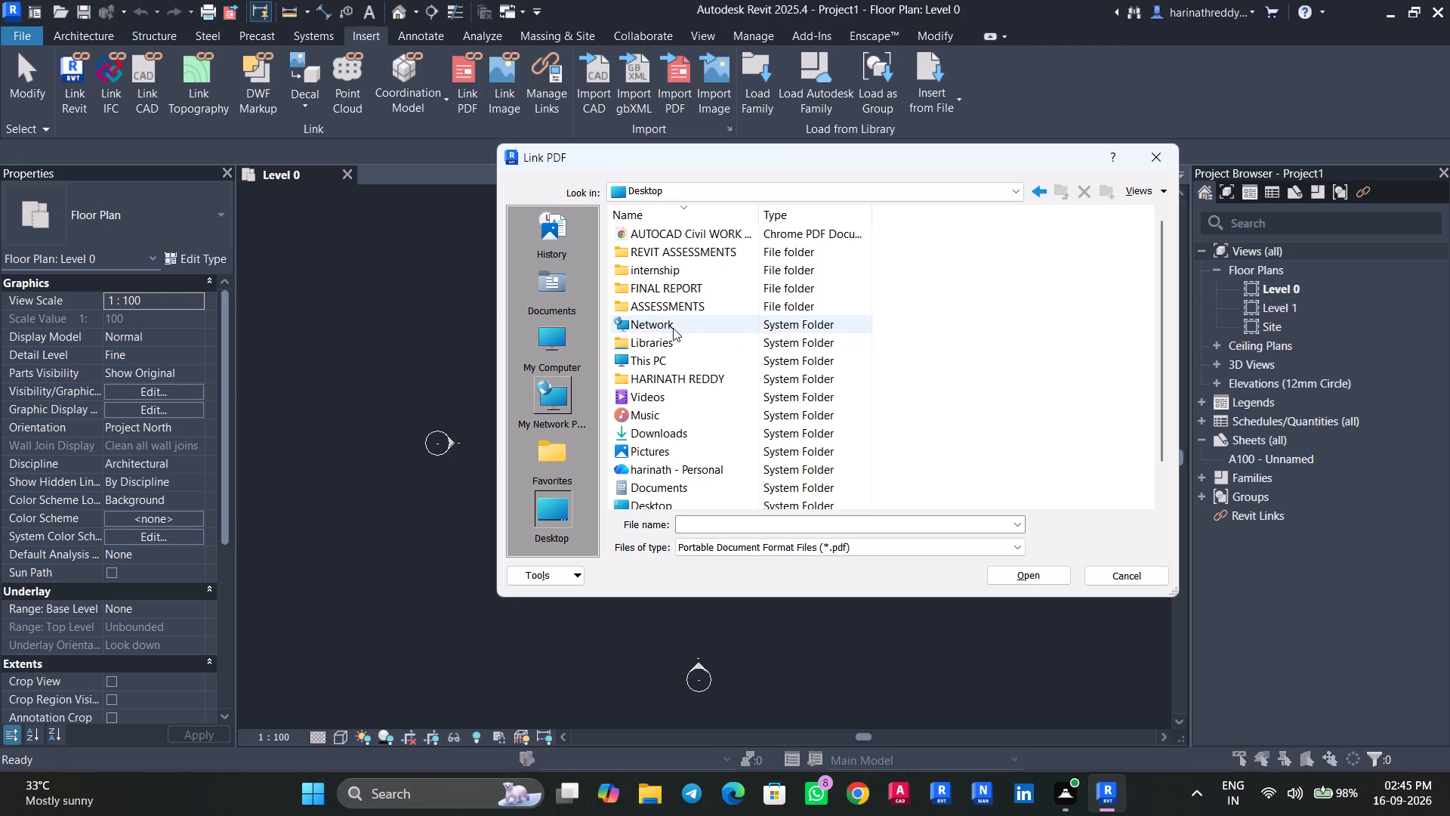
{"action": "left_click", "coordinate": [646, 435]}
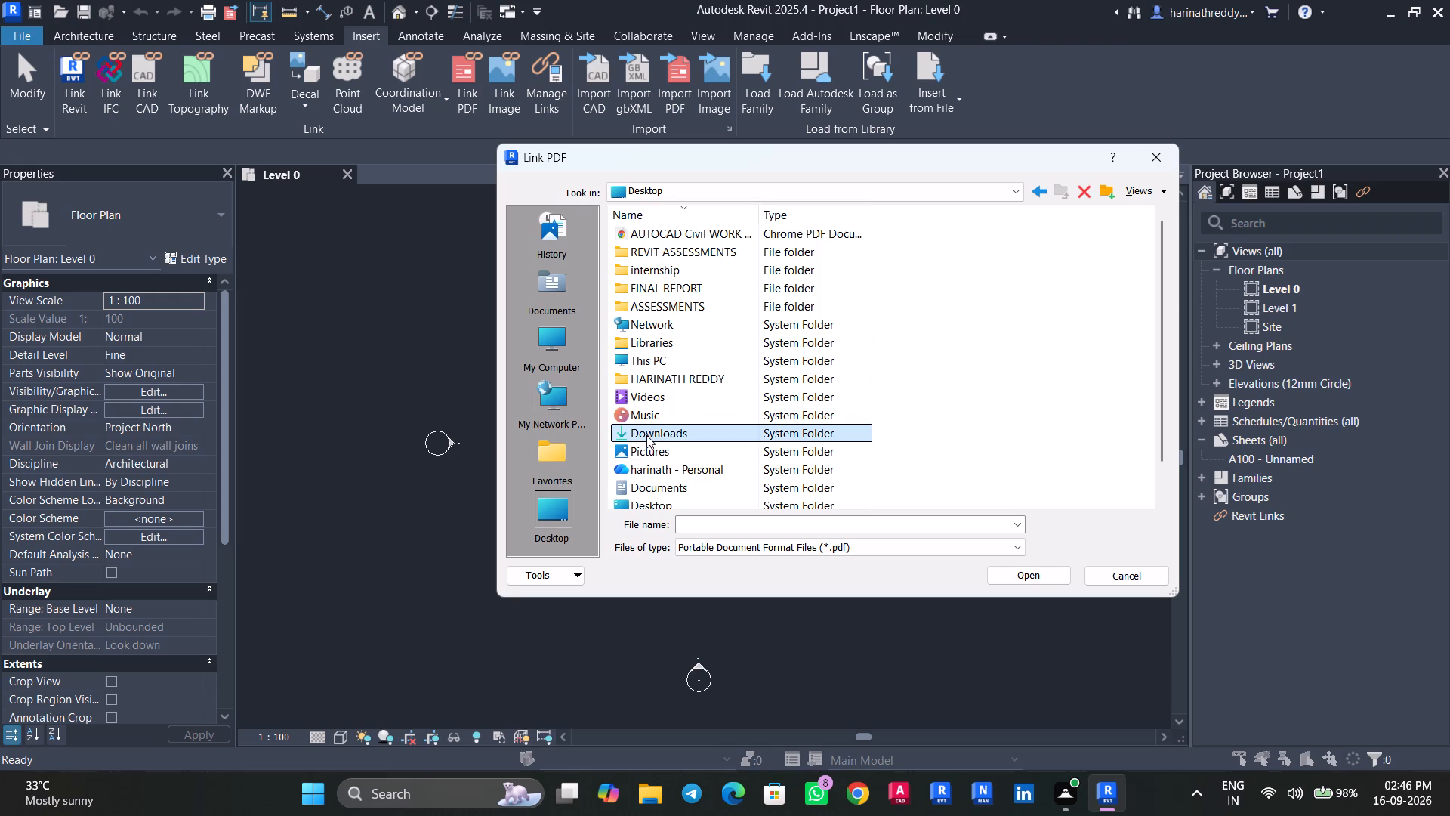
{"action": "left_click", "coordinate": [646, 435]}
{"action": "double_click", "coordinate": [649, 431]}
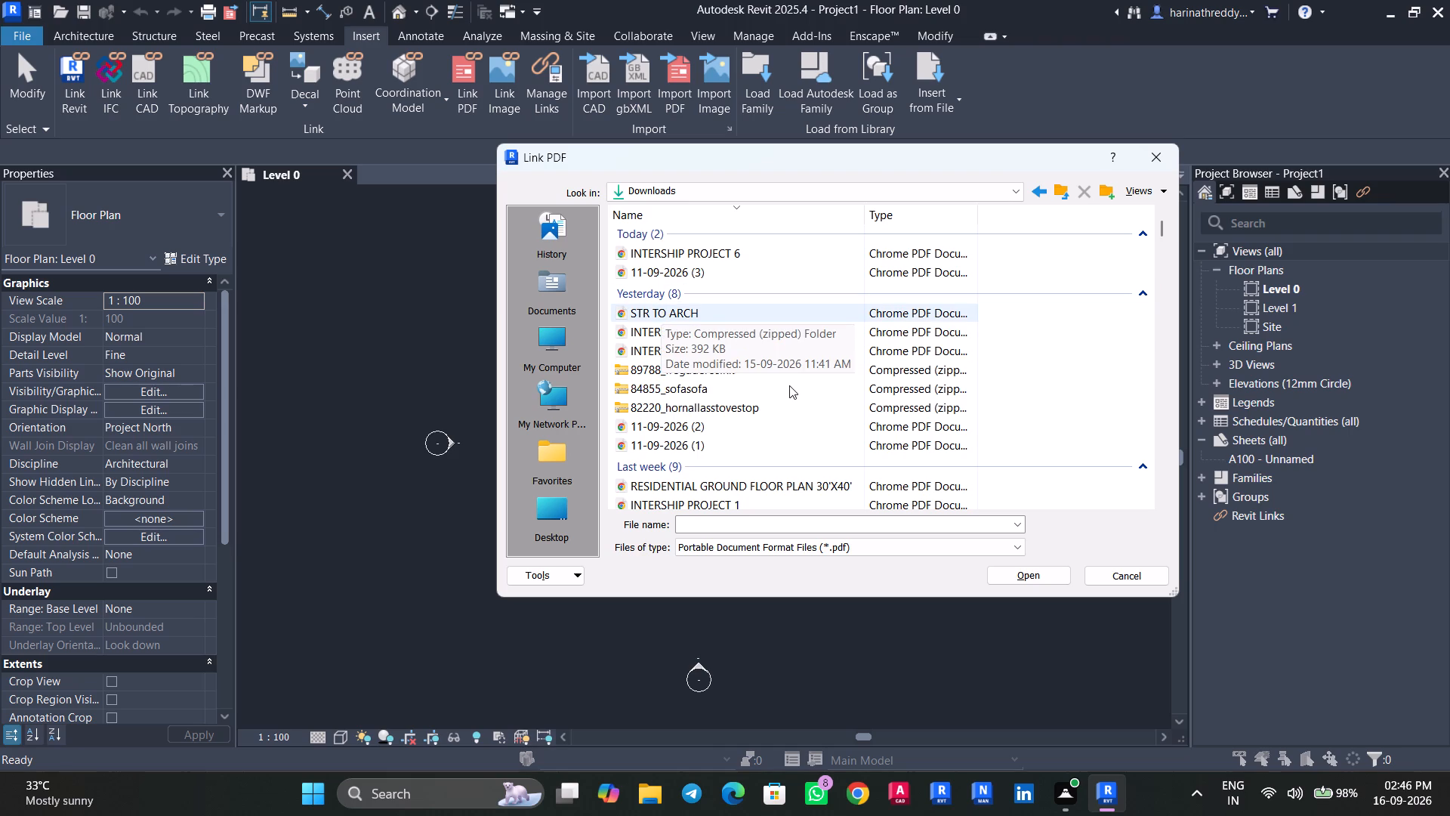
{"action": "left_click", "coordinate": [767, 279]}
{"action": "left_click", "coordinate": [1041, 567]}
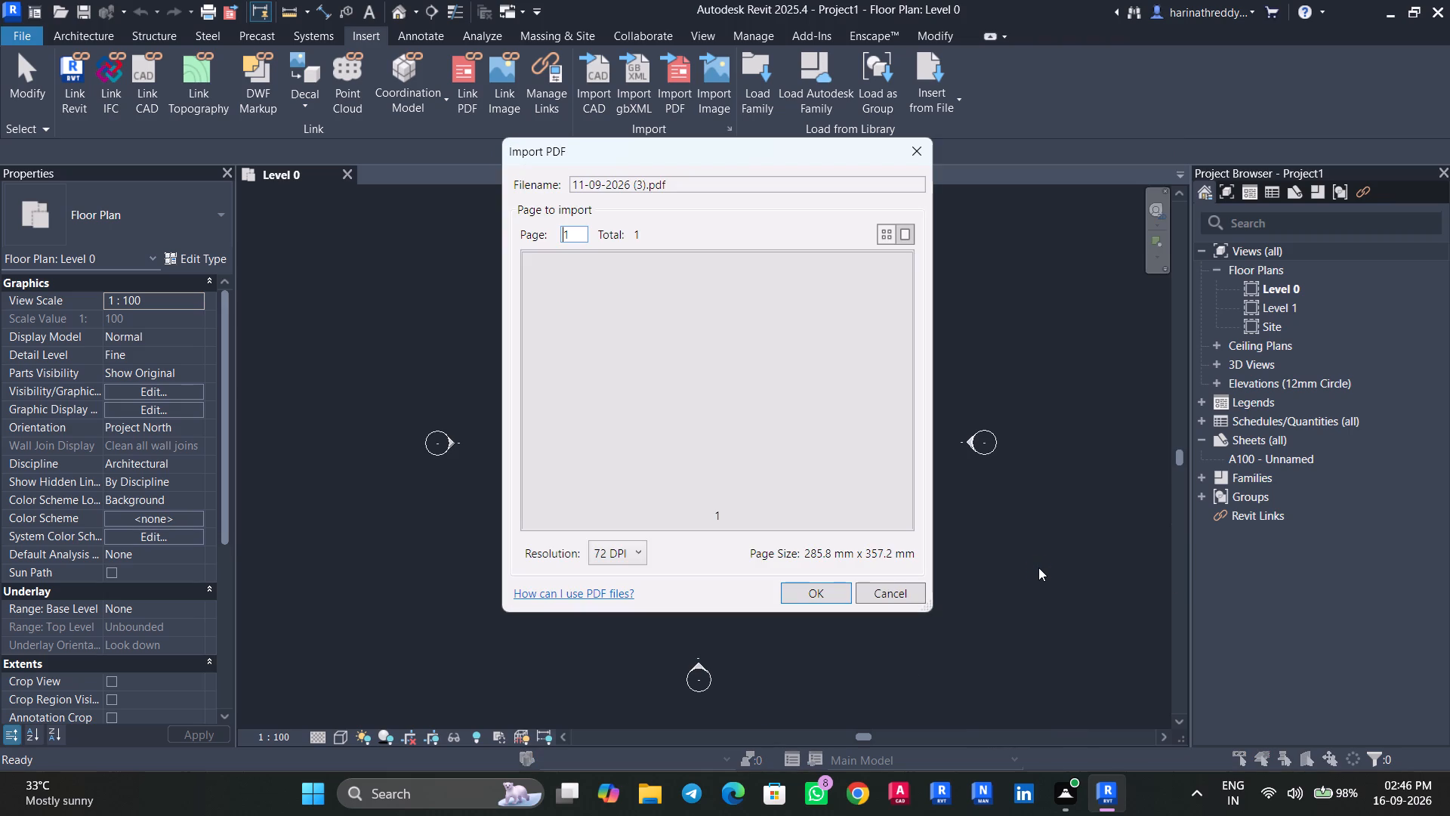
Set the PDF resolution to 600 DPI and place the page in the middle of the four elevation markers.
{"action": "left_click", "coordinate": [640, 561]}
{"action": "left_click", "coordinate": [637, 641]}
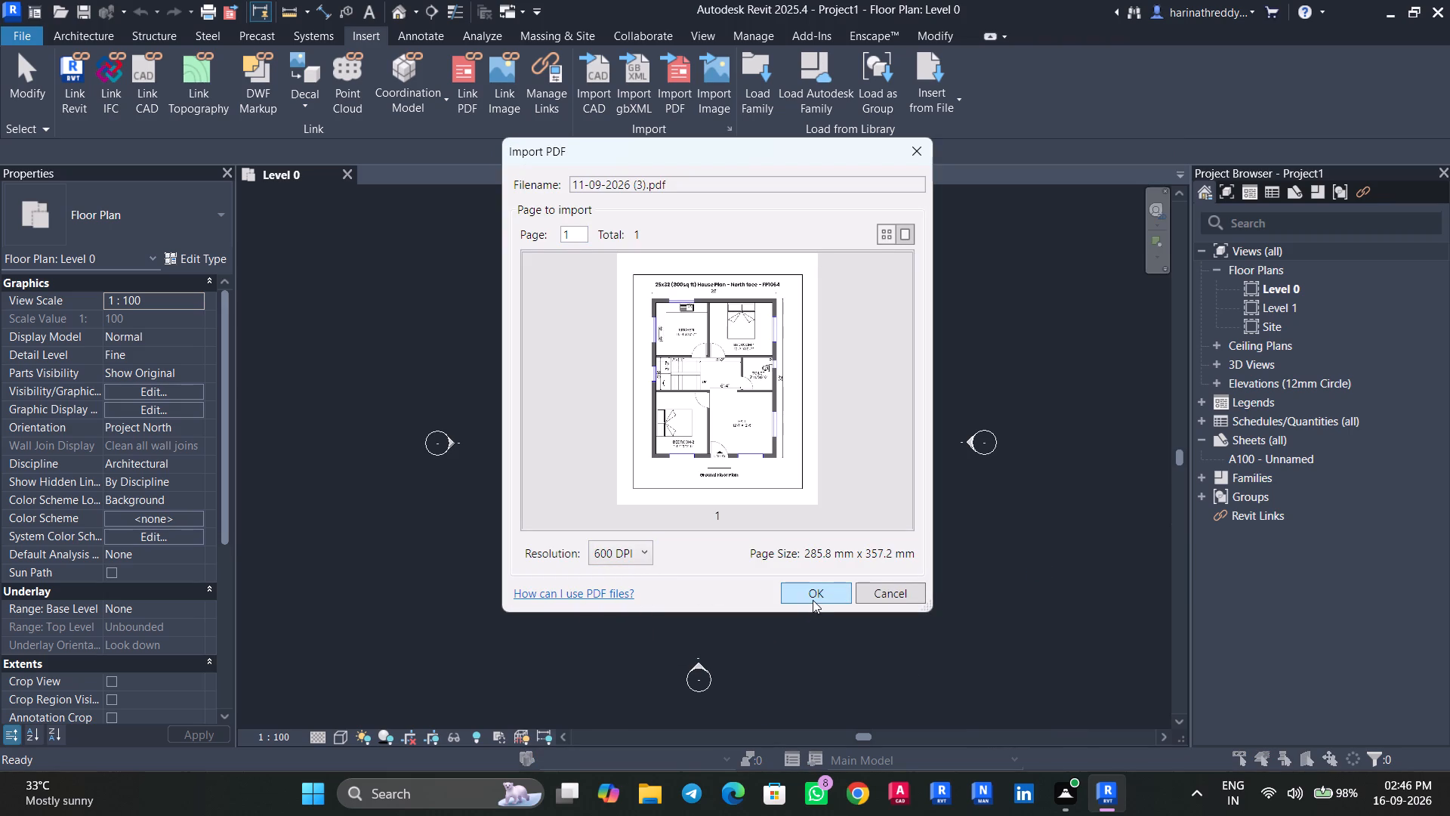
{"action": "left_click", "coordinate": [813, 600]}
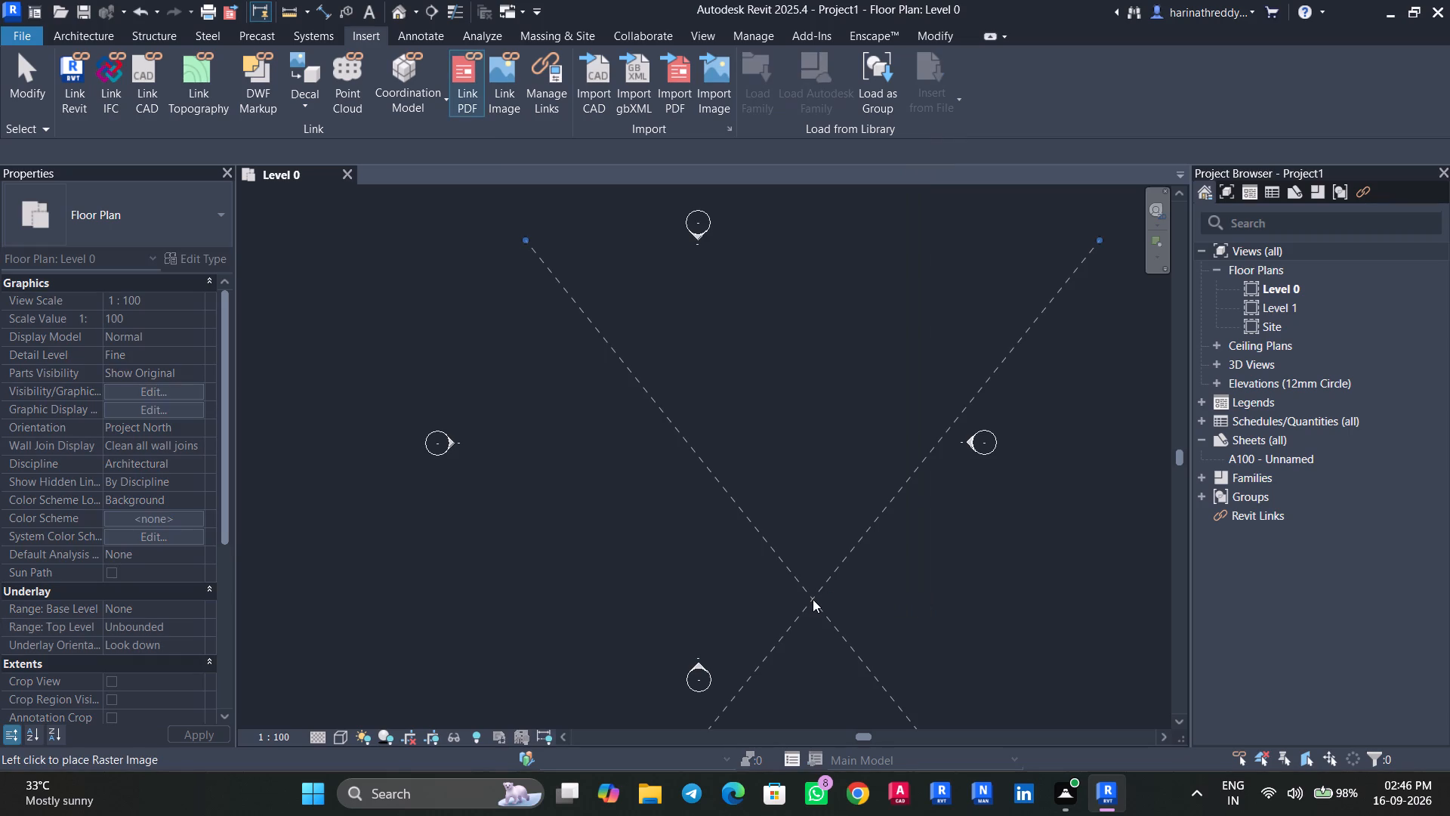
{"action": "left_click", "coordinate": [711, 454]}
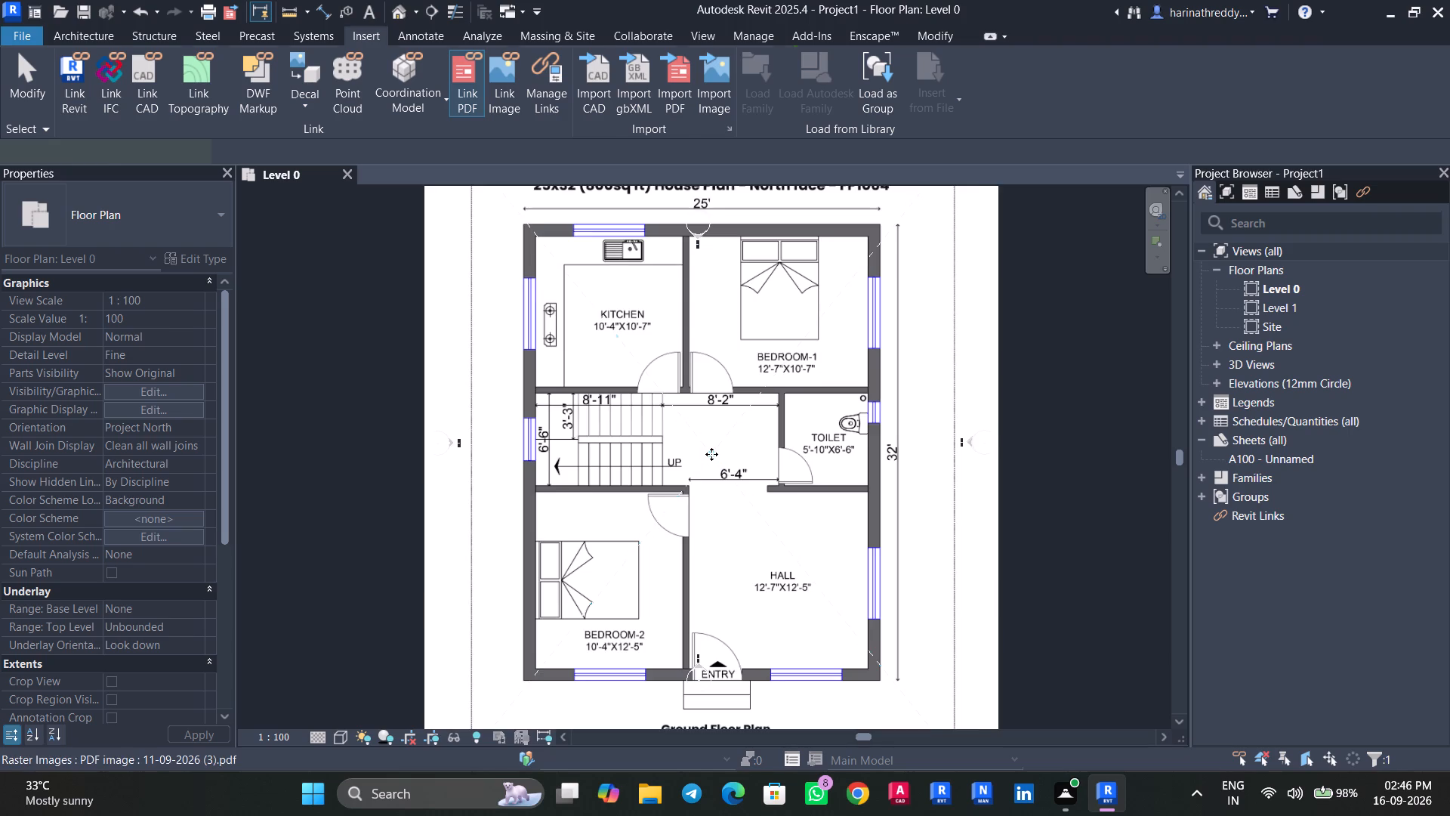
Move the elevation marker at the plan's ENTRY door straight down until it lies clear below the PDF sheet.
{"action": "scroll", "coordinate": [702, 680], "scroll_direction": "up", "scroll_amount": 6}
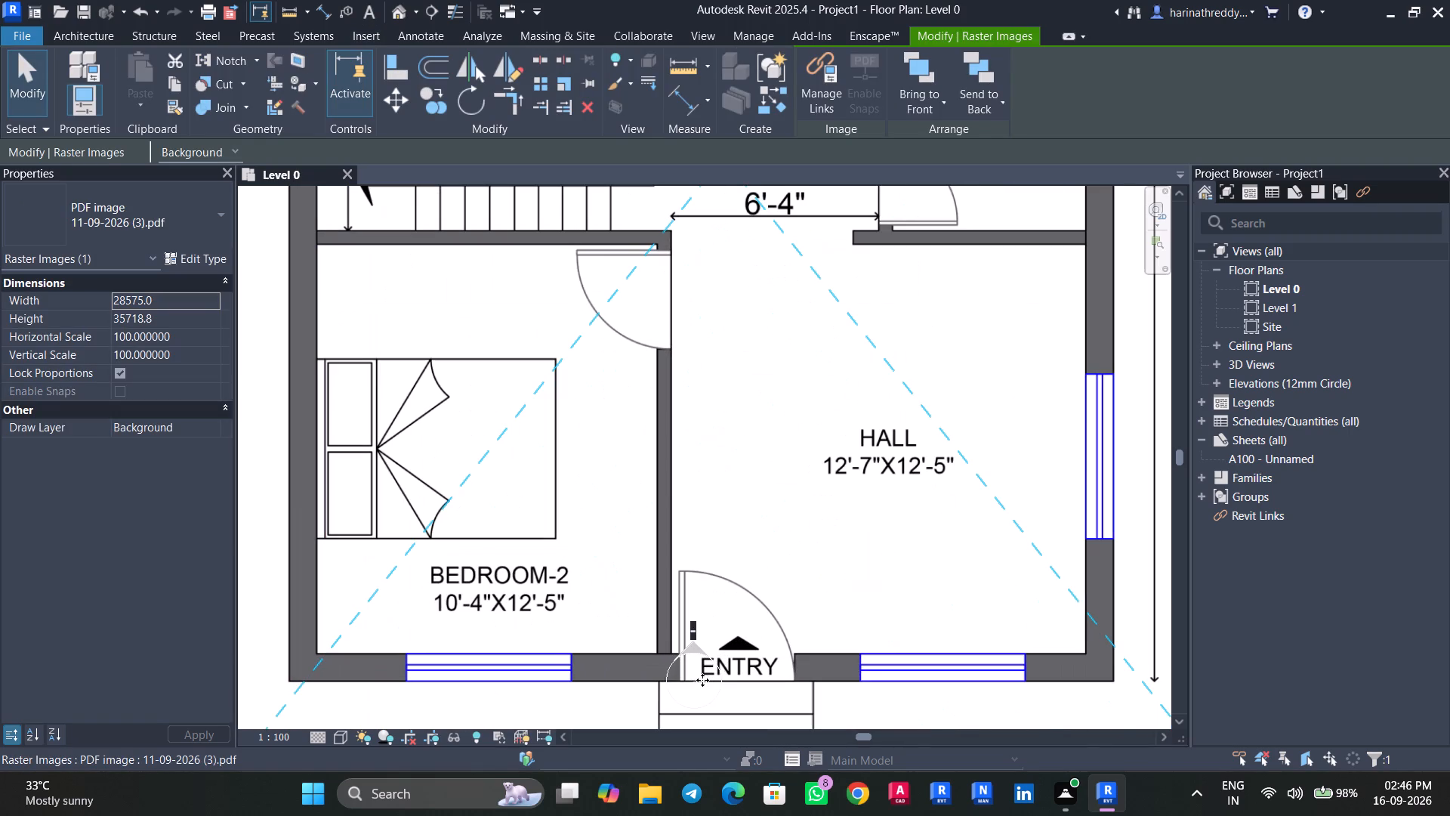
{"action": "key", "text": "Escape"}
{"action": "left_click", "coordinate": [696, 672]}
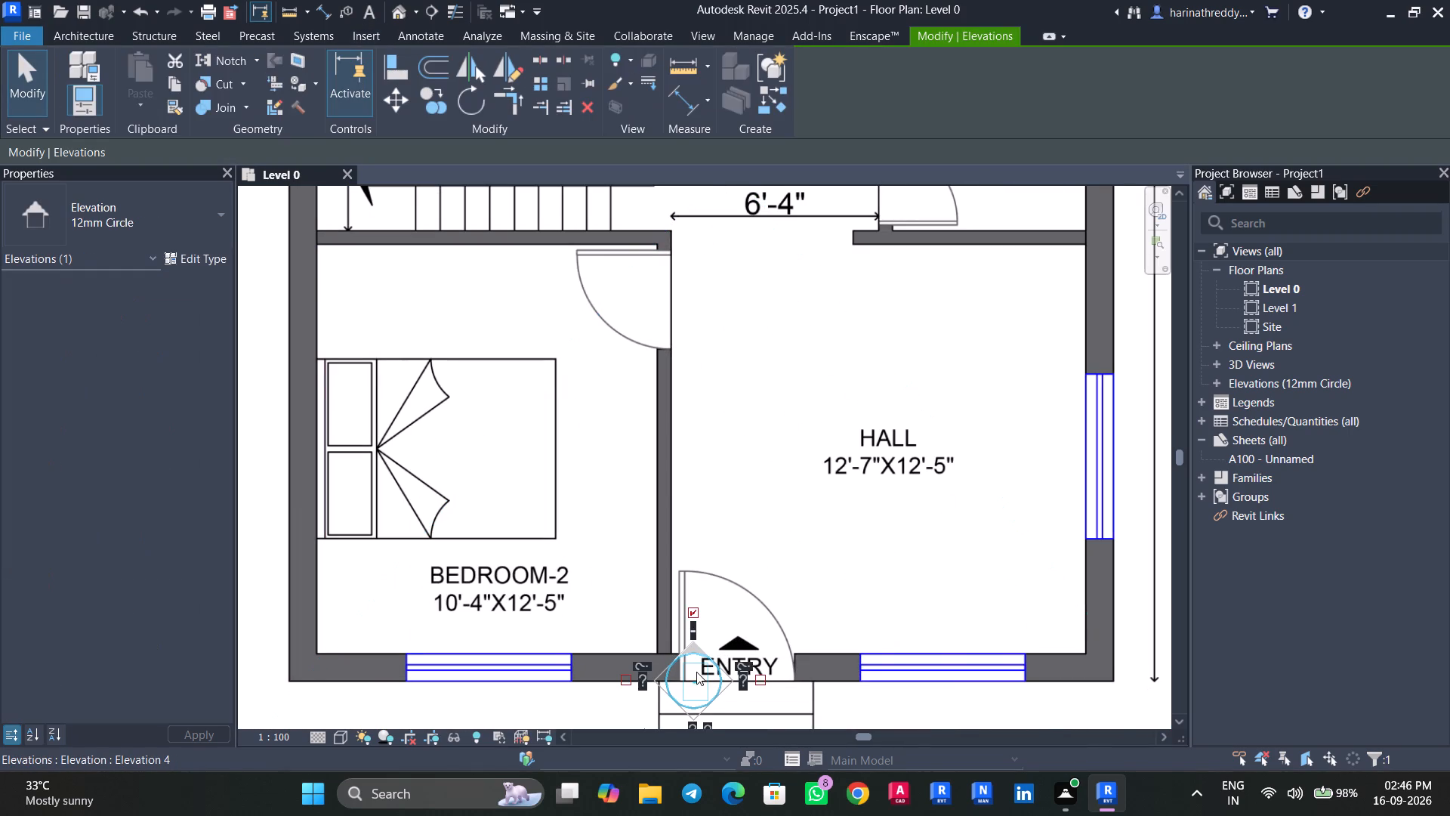
{"action": "scroll", "coordinate": [696, 672], "scroll_direction": "down", "scroll_amount": 2}
{"action": "middle_click_drag", "start_coordinate": [696, 672], "coordinate": [699, 301]}
{"action": "key", "text": "Down"}
{"action": "key", "text": "Down"}
{"action": "key", "text": "Down"}
{"action": "key", "text": "Down"}
{"action": "key", "text": "Down"}
{"action": "key", "text": "Down"}
{"action": "key", "text": "Down"}
{"action": "key", "text": "Down"}
{"action": "key", "text": "Down"}
{"action": "key", "text": "Down"}
{"action": "key", "text": "Down"}
{"action": "key", "text": "Down"}
{"action": "key", "text": "Down"}
{"action": "key", "text": "Down"}
{"action": "key", "text": "Down"}
{"action": "key", "text": "Down"}
{"action": "key", "text": "Down"}
{"action": "key", "text": "Down"}
{"action": "key", "text": "Down"}
{"action": "key", "text": "Down"}
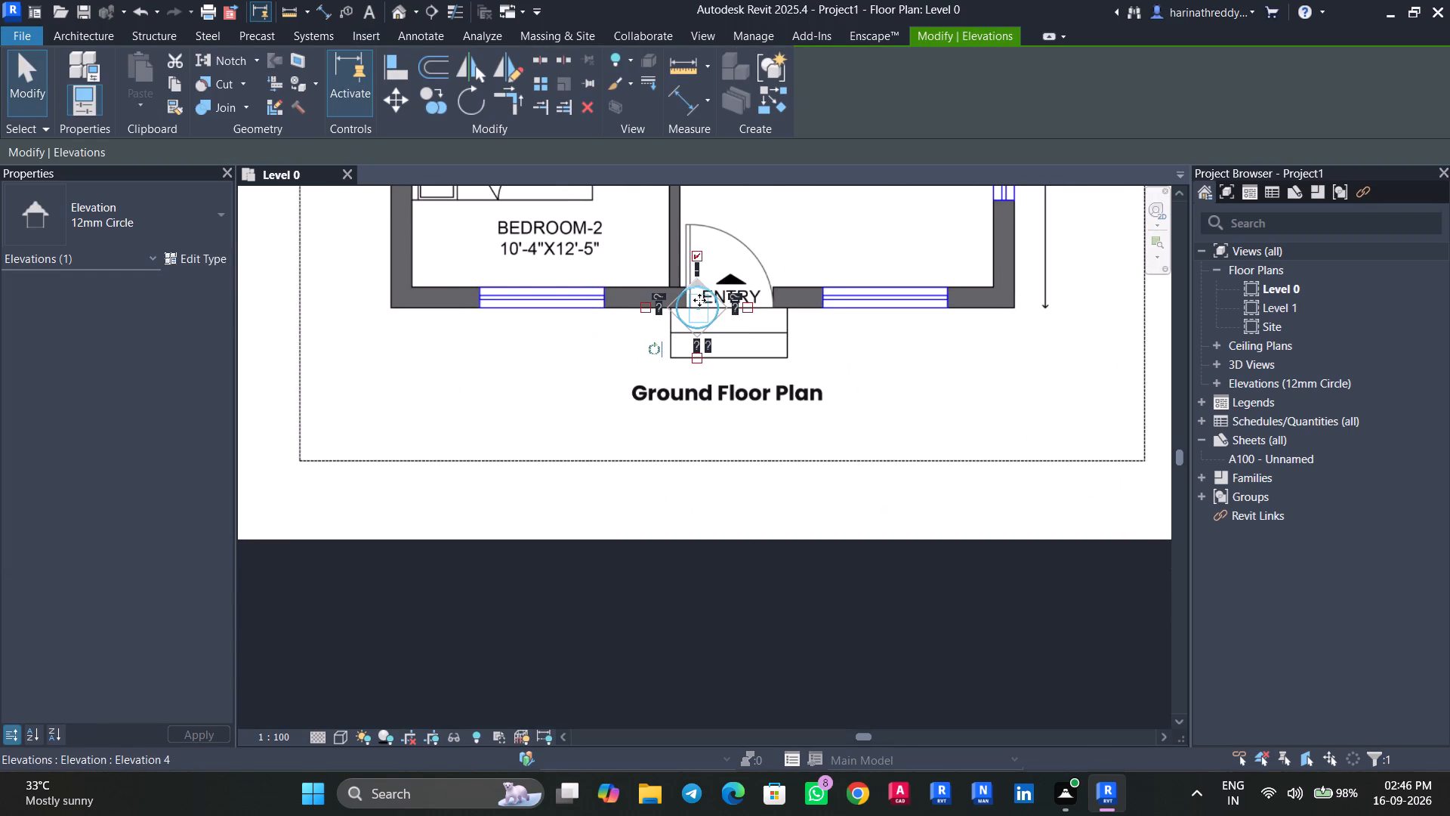
{"action": "key", "text": "Down"}
{"action": "key", "text": "Down"}
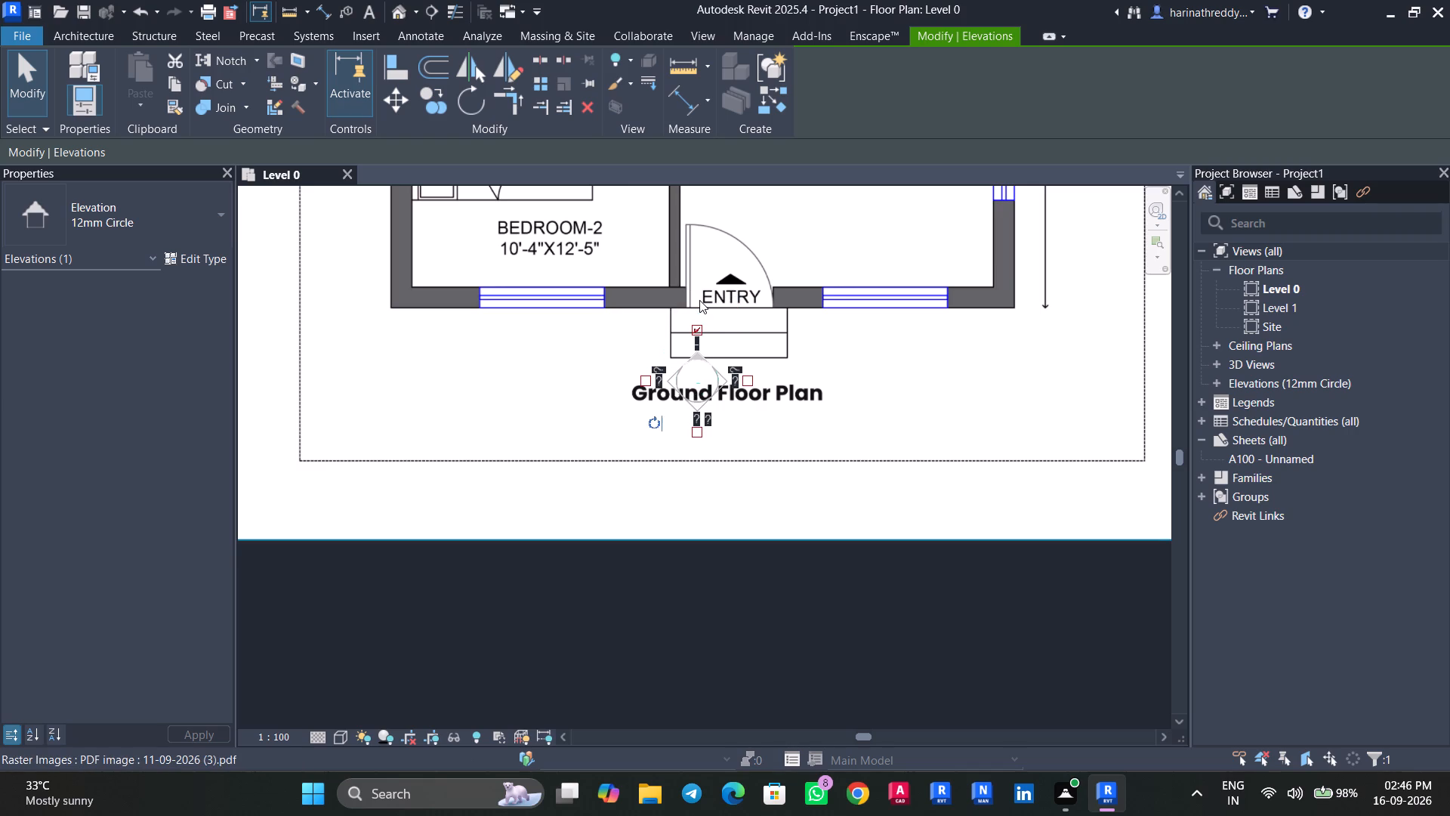
{"action": "key", "text": "Down"}
{"action": "key", "text": "Down"}
{"action": "key", "text": "Down"}
{"action": "key", "text": "Down"}
{"action": "key", "text": "Down"}
{"action": "key", "text": "Down"}
{"action": "key", "text": "Down"}
{"action": "key", "text": "Down"}
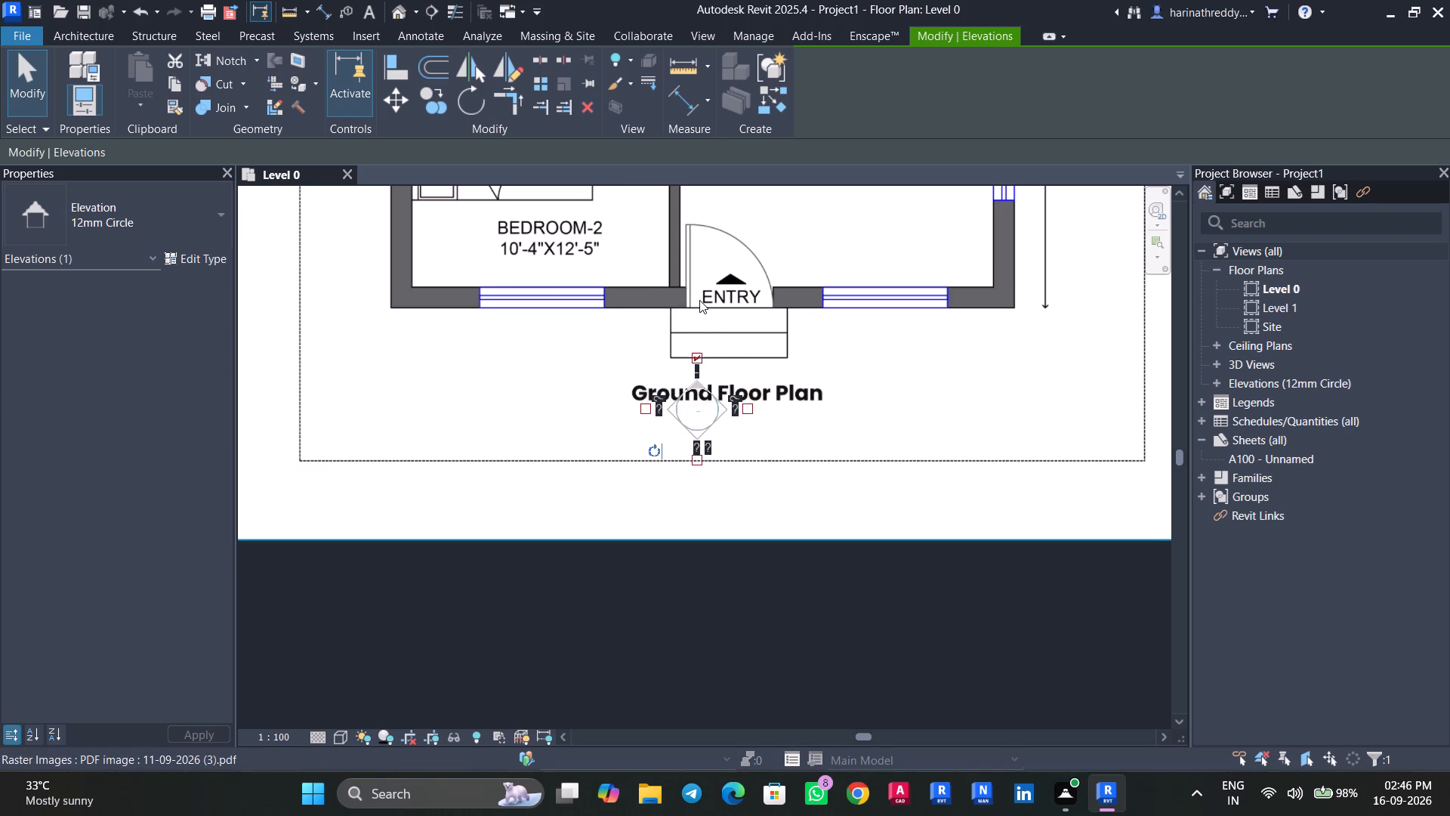
{"action": "key", "text": "Down"}
{"action": "key", "text": "Down"}
{"action": "key", "text": "Down"}
{"action": "key", "text": "Down"}
{"action": "key", "text": "Down"}
{"action": "key", "text": "Down"}
{"action": "key", "text": "Down"}
{"action": "key", "text": "Down"}
{"action": "key", "text": "Down"}
{"action": "key", "text": "Down"}
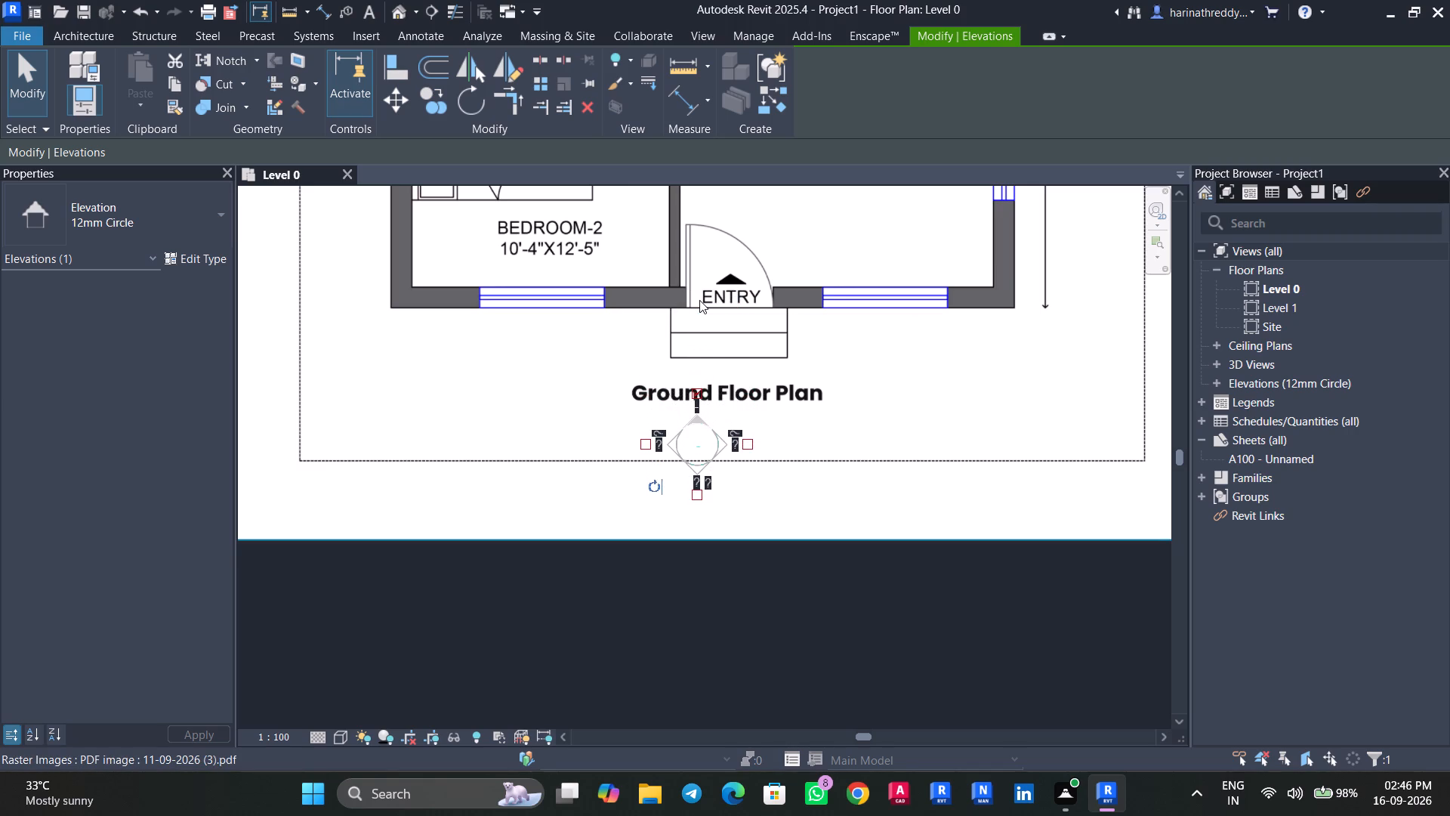
{"action": "key", "text": "Down"}
{"action": "key", "text": "Down"}
{"action": "key", "text": "Down"}
{"action": "key", "text": "Down"}
{"action": "key", "text": "Down"}
{"action": "key", "text": "Down"}
{"action": "key", "text": "Down"}
{"action": "key", "text": "Down"}
{"action": "key", "text": "Down"}
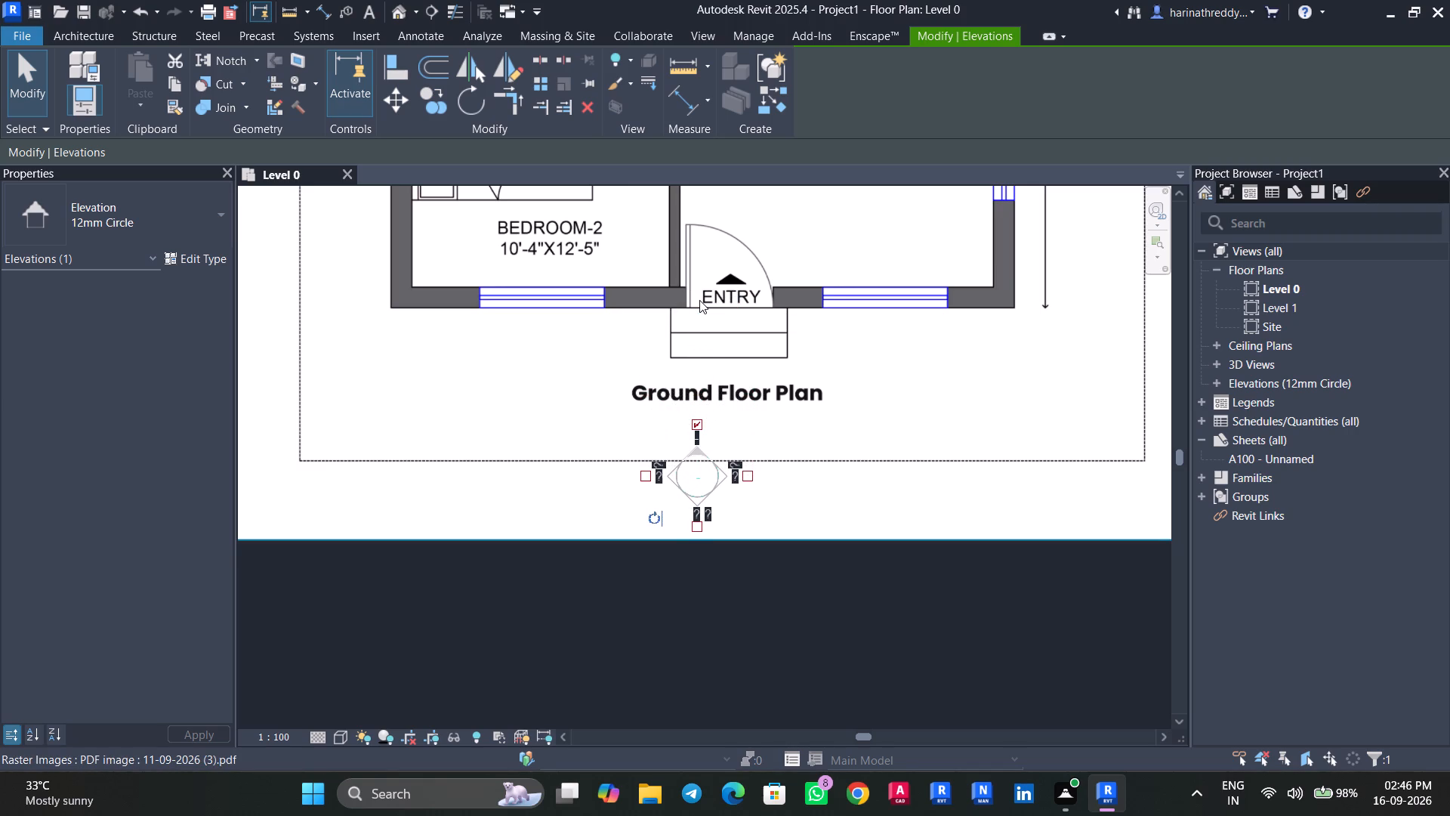
{"action": "key", "text": "Down"}
{"action": "key", "text": "Down"}
{"action": "key", "text": "Down"}
{"action": "key", "text": "Down"}
{"action": "key", "text": "Down"}
{"action": "key", "text": "Down"}
{"action": "key", "text": "Down"}
{"action": "key", "text": "Up"}
{"action": "key", "text": "Down"}
{"action": "key", "text": "Up"}
{"action": "key", "text": "Down"}
{"action": "key", "text": "Down"}
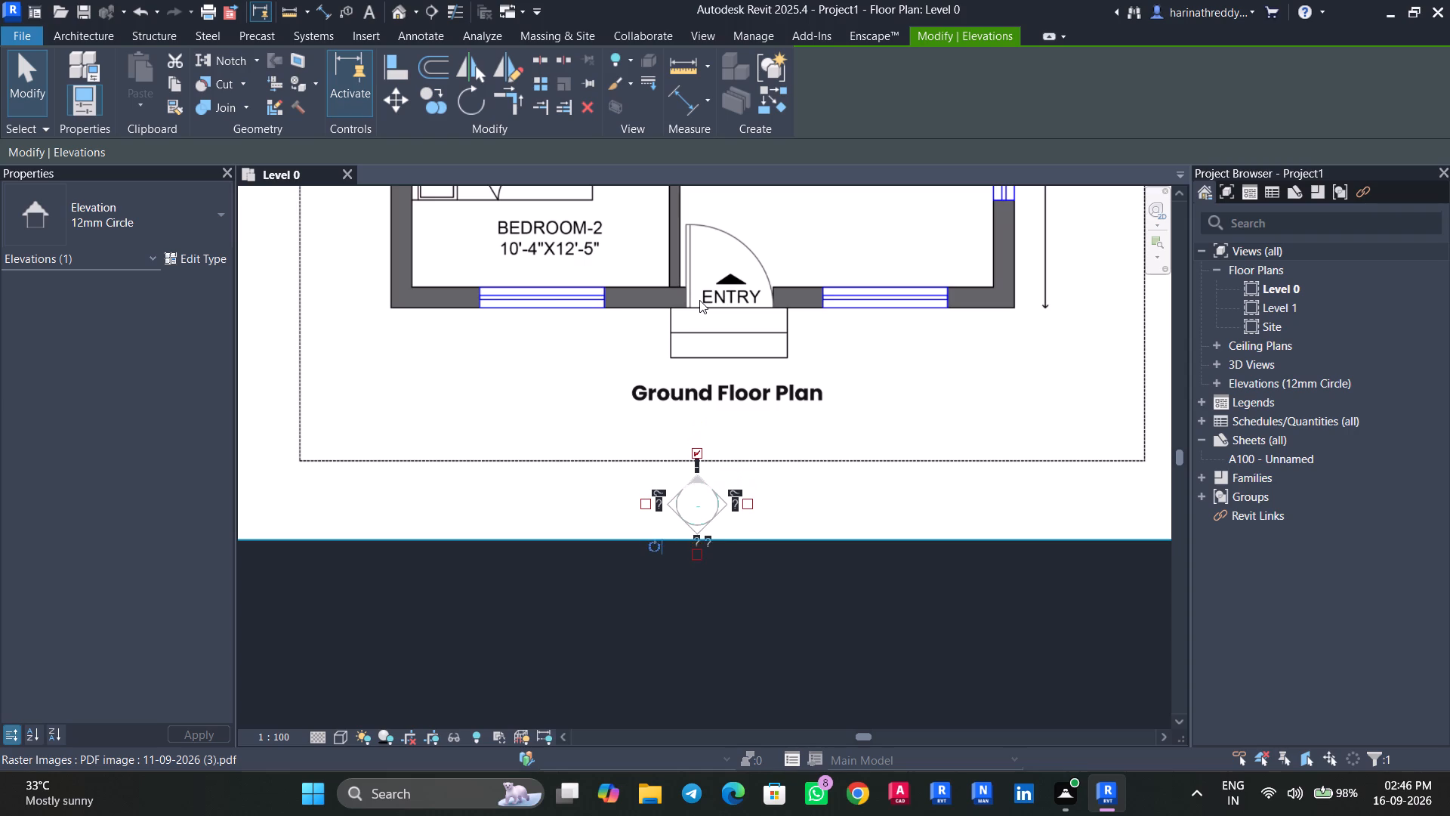
{"action": "key", "text": "Down"}
{"action": "key", "text": "Down"}
{"action": "key", "text": "Down"}
{"action": "key", "text": "Down"}
{"action": "key", "text": "Down"}
{"action": "key", "text": "Down"}
{"action": "key", "text": "Down"}
{"action": "key", "text": "Down"}
{"action": "key", "text": "Down"}
{"action": "key", "text": "Down"}
{"action": "key", "text": "Down"}
{"action": "key", "text": "Down"}
{"action": "key", "text": "Down"}
{"action": "key", "text": "Down"}
{"action": "key", "text": "Down"}
{"action": "key", "text": "Down"}
{"action": "key", "text": "Down"}
{"action": "key", "text": "Down"}
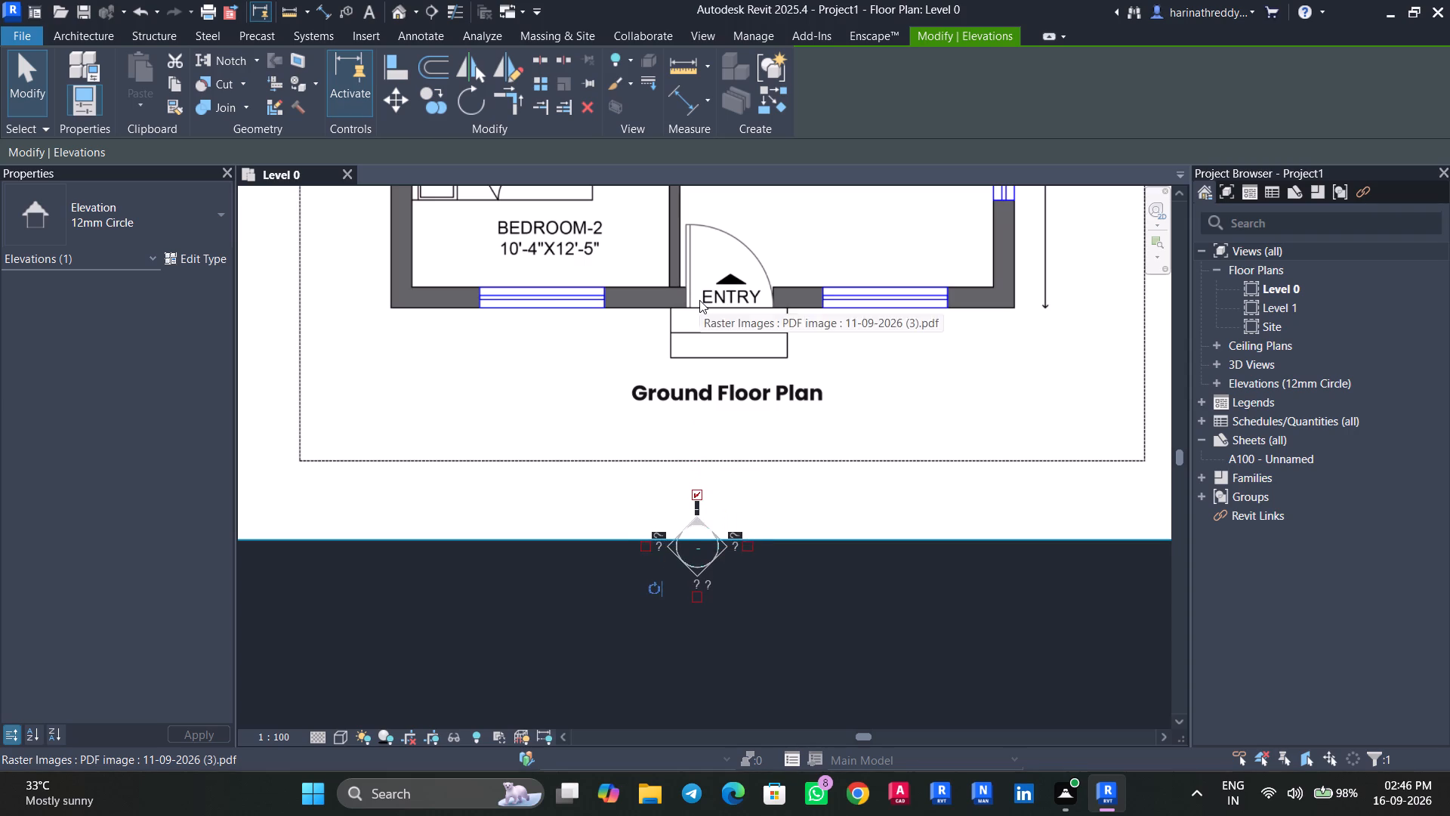
{"action": "key", "text": "Down"}
{"action": "key", "text": "Down"}
{"action": "key", "text": "Down"}
{"action": "key", "text": "Down"}
{"action": "key", "text": "Down"}
{"action": "key", "text": "Down"}
{"action": "key", "text": "Down"}
{"action": "key", "text": "Down"}
{"action": "key", "text": "Down"}
{"action": "key", "text": "Down"}
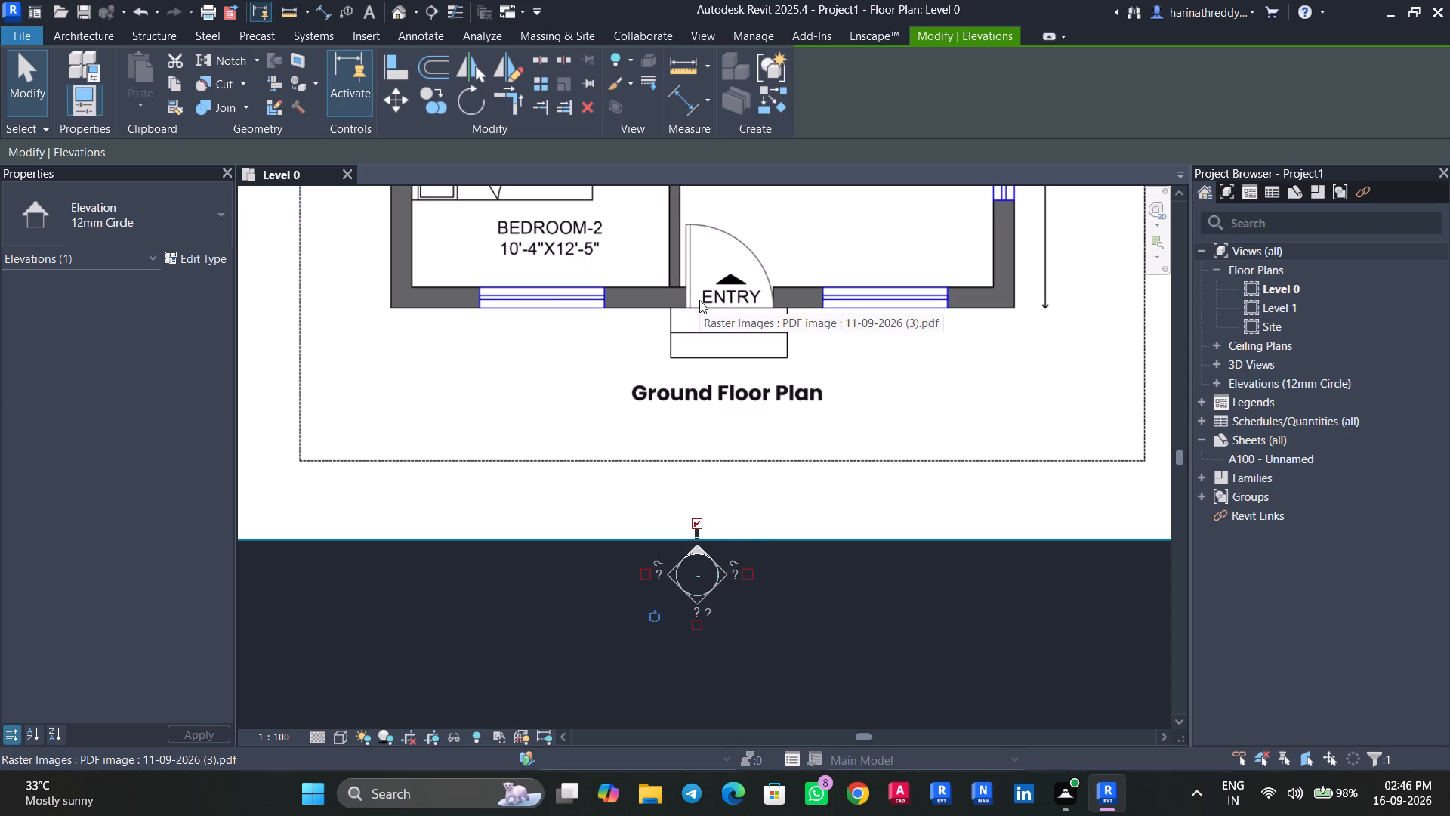
{"action": "key", "text": "Down"}
{"action": "key", "text": "Down"}
{"action": "key", "text": "Down"}
{"action": "key", "text": "Down"}
{"action": "key", "text": "Down"}
{"action": "key", "text": "Down"}
{"action": "key", "text": "Down"}
{"action": "key", "text": "Down"}
{"action": "key", "text": "Down"}
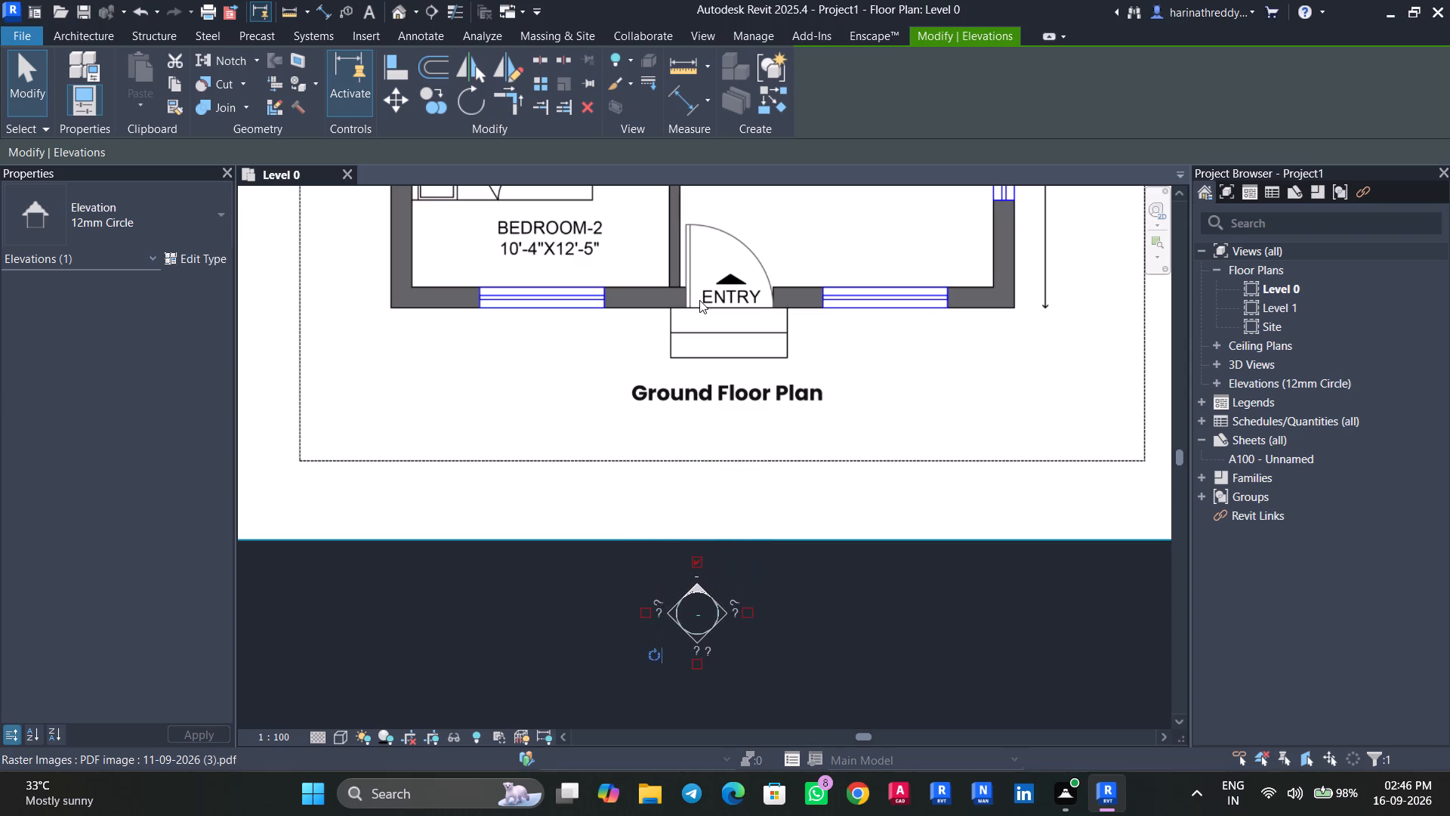
{"action": "key", "text": "Down"}
{"action": "key", "text": "Down"}
{"action": "key", "text": "Down"}
{"action": "key", "text": "Down"}
{"action": "key", "text": "Down"}
{"action": "key", "text": "Down"}
{"action": "key", "text": "Down"}
{"action": "key", "text": "Down"}
{"action": "key", "text": "Down"}
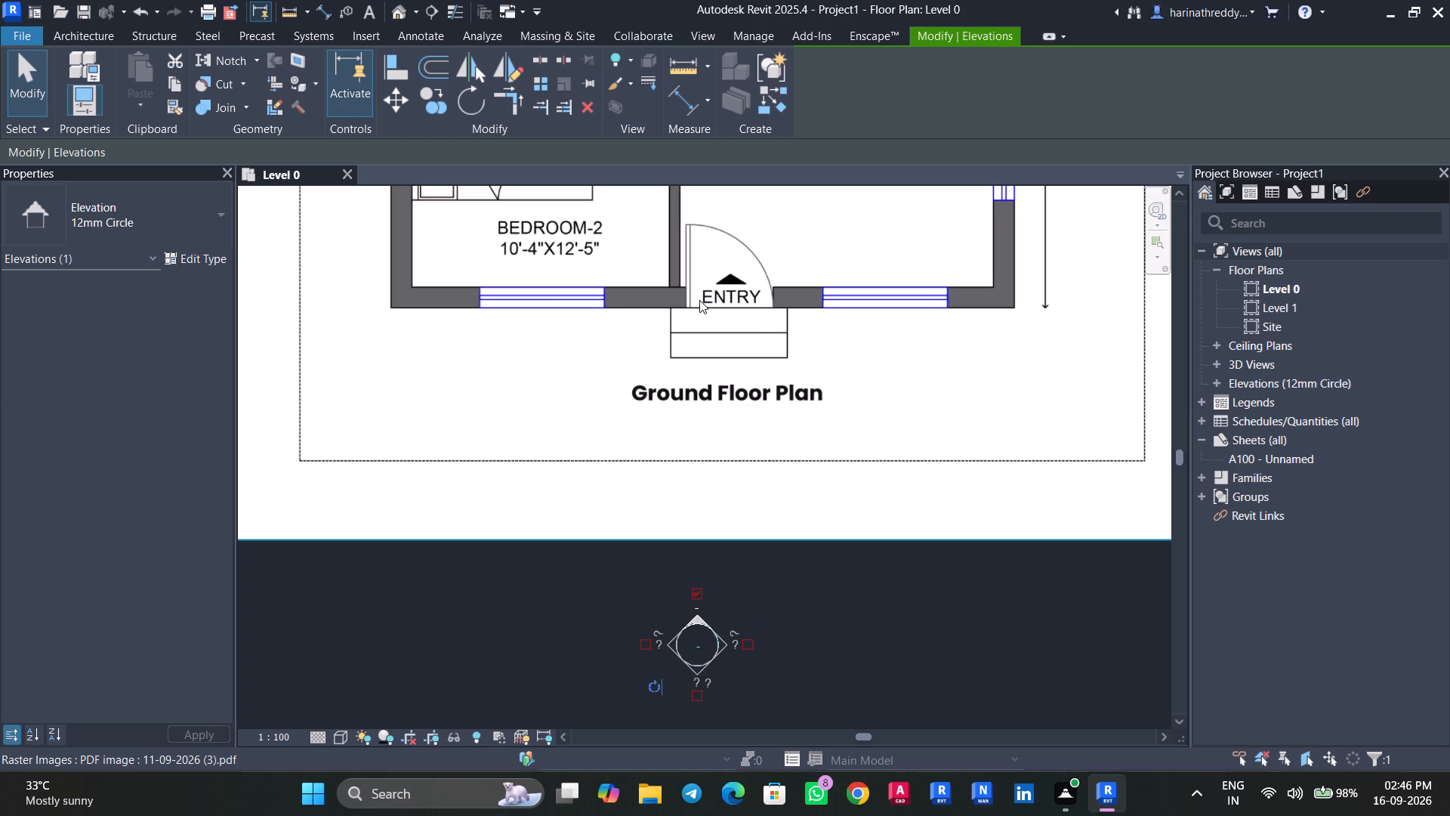
{"action": "key", "text": "Down"}
{"action": "key", "text": "Down"}
{"action": "key", "text": "Down"}
{"action": "key", "text": "Down"}
{"action": "key", "text": "Down"}
{"action": "key", "text": "Down"}
{"action": "key", "text": "Escape"}
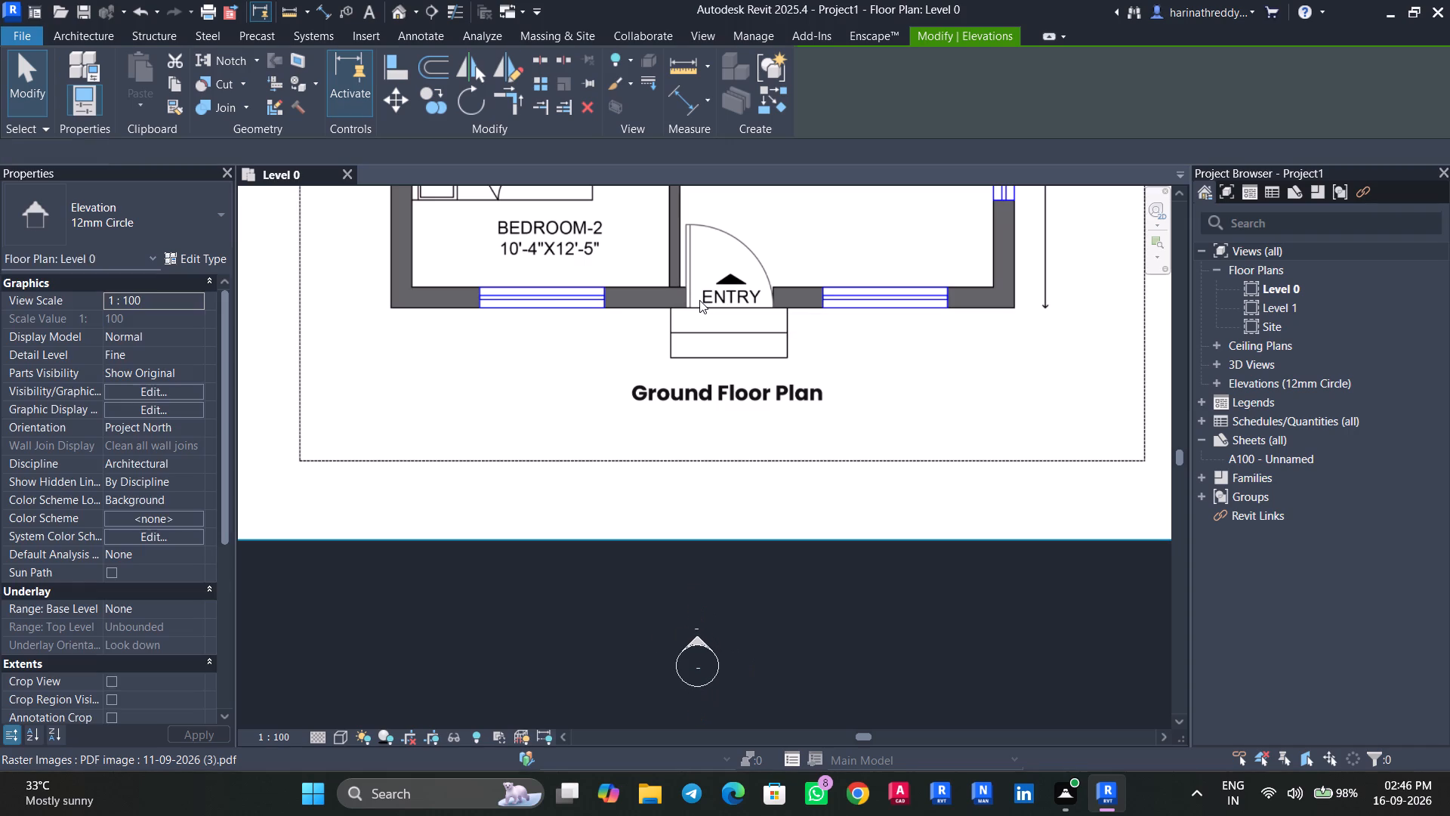
Move the elevation marker on the toilet side of the plan straight right until it lies clear outside the PDF sheet.
{"action": "scroll", "coordinate": [745, 232], "scroll_direction": "down", "scroll_amount": 3}
{"action": "middle_click_drag", "start_coordinate": [783, 289], "coordinate": [566, 678]}
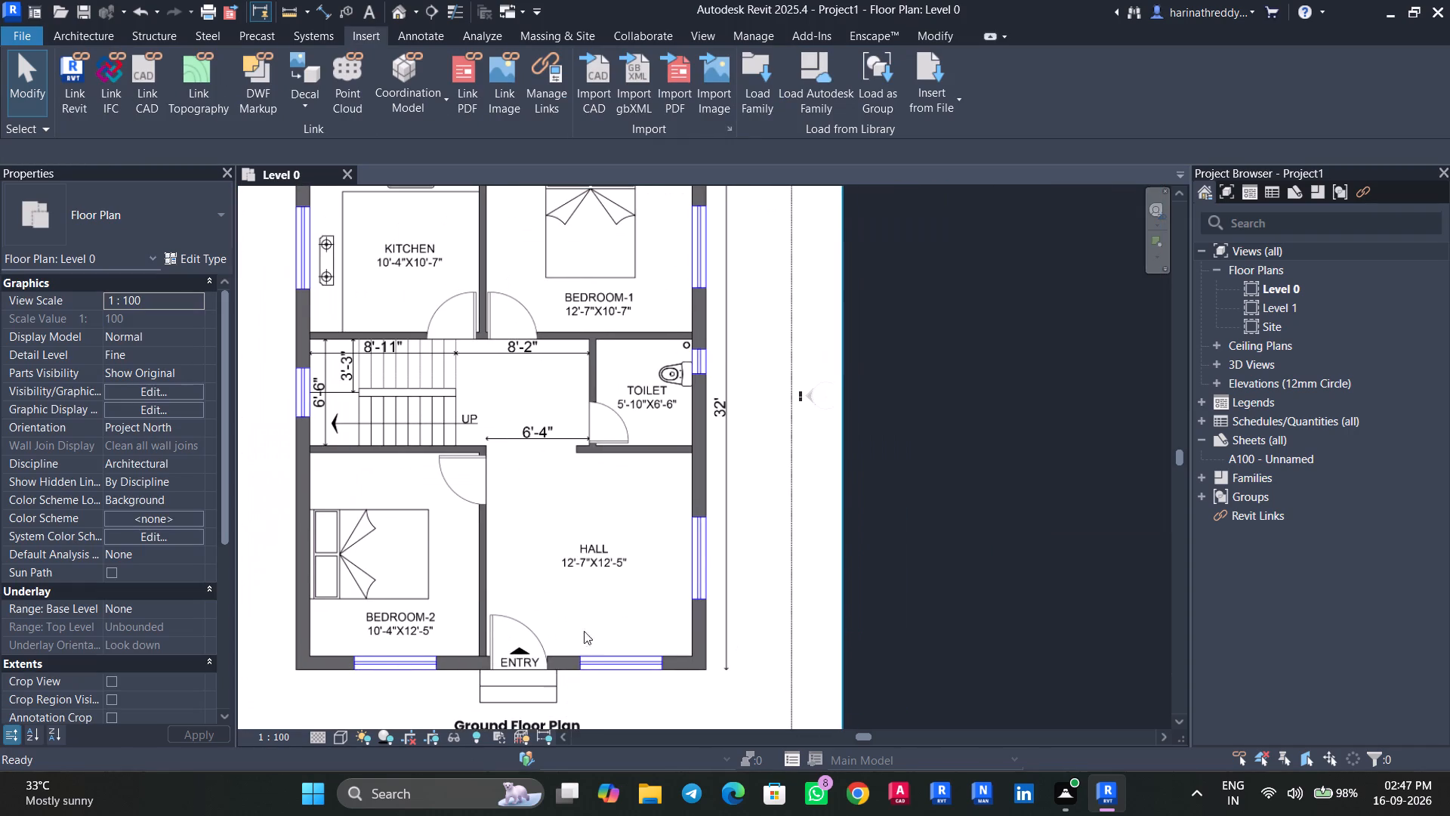
{"action": "scroll", "coordinate": [666, 530], "scroll_direction": "down", "scroll_amount": 1}
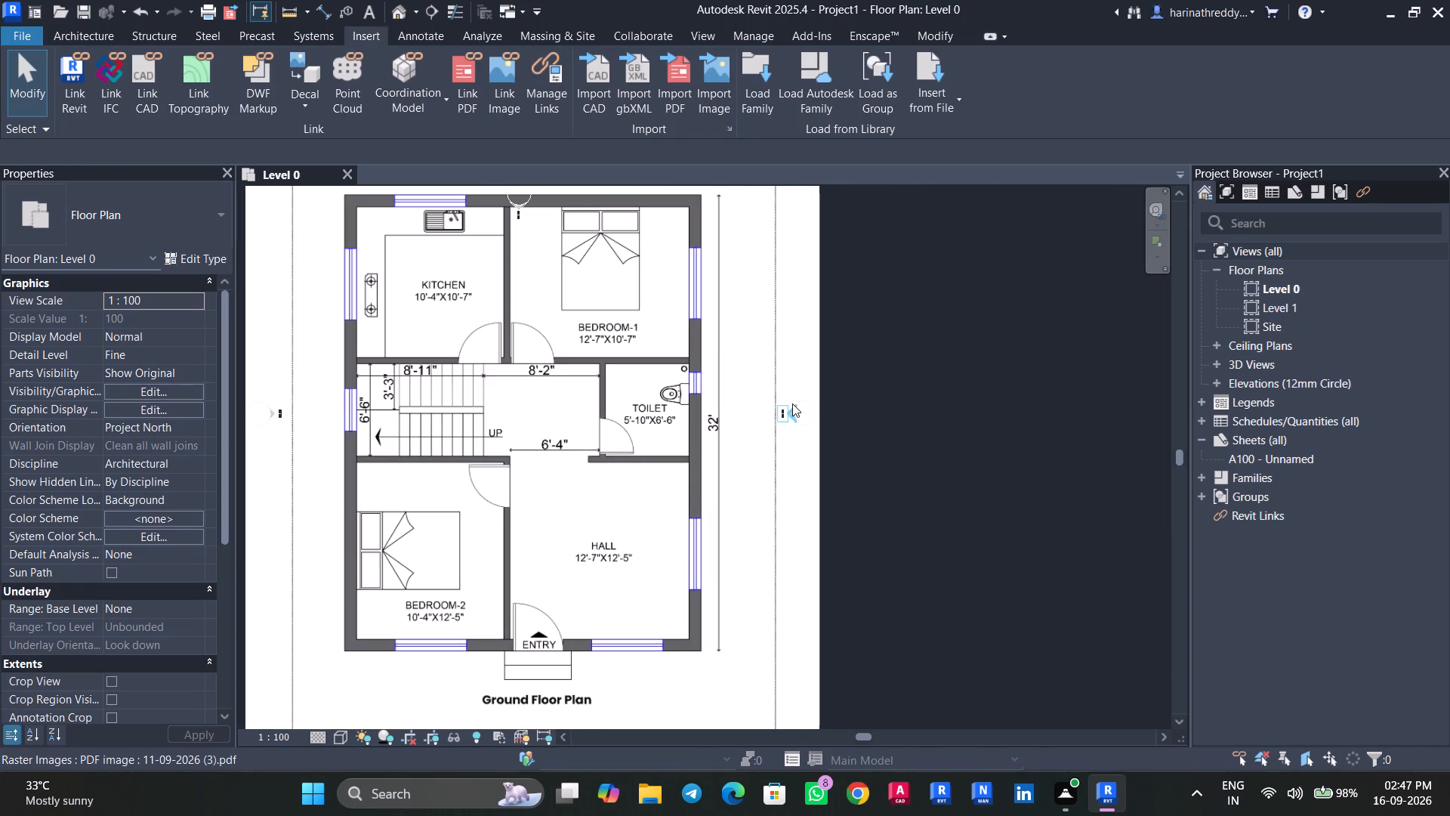
{"action": "left_click", "coordinate": [807, 418]}
{"action": "key", "text": "Right"}
{"action": "key", "text": "Right"}
{"action": "key", "text": "Right"}
{"action": "key", "text": "Right"}
{"action": "key", "text": "Right"}
{"action": "key", "text": "Right"}
{"action": "key", "text": "Right"}
{"action": "key", "text": "Right"}
{"action": "key", "text": "Right"}
{"action": "key", "text": "Right"}
{"action": "key", "text": "Right"}
{"action": "key", "text": "Right"}
{"action": "key", "text": "Right"}
{"action": "key", "text": "Right"}
{"action": "key", "text": "Right"}
{"action": "key", "text": "Right"}
{"action": "key", "text": "Right"}
{"action": "key", "text": "Right"}
{"action": "key", "text": "Right"}
{"action": "key", "text": "Right"}
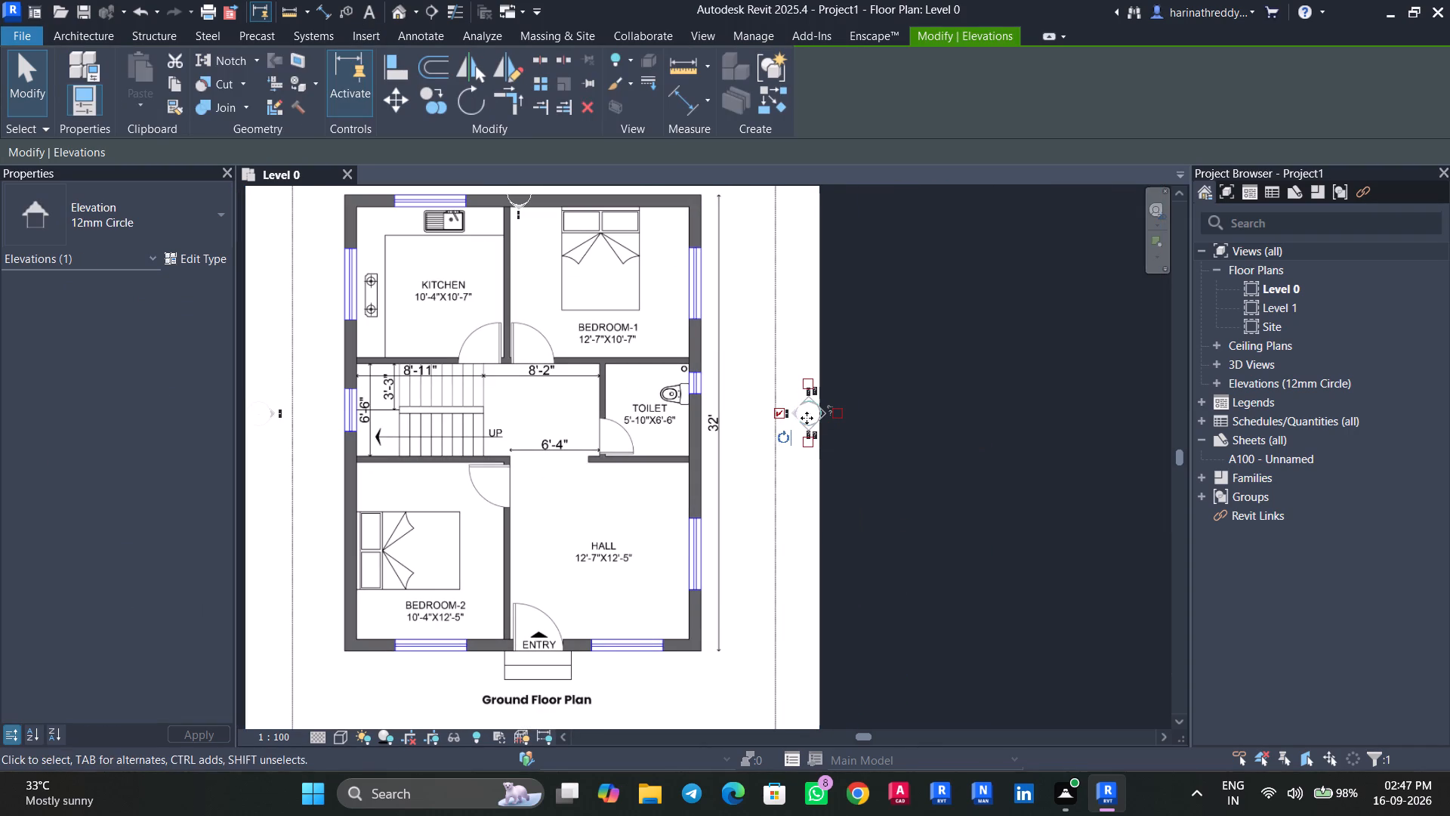
{"action": "key", "text": "Right"}
{"action": "key", "text": "Right"}
{"action": "key", "text": "Right"}
{"action": "key", "text": "Right"}
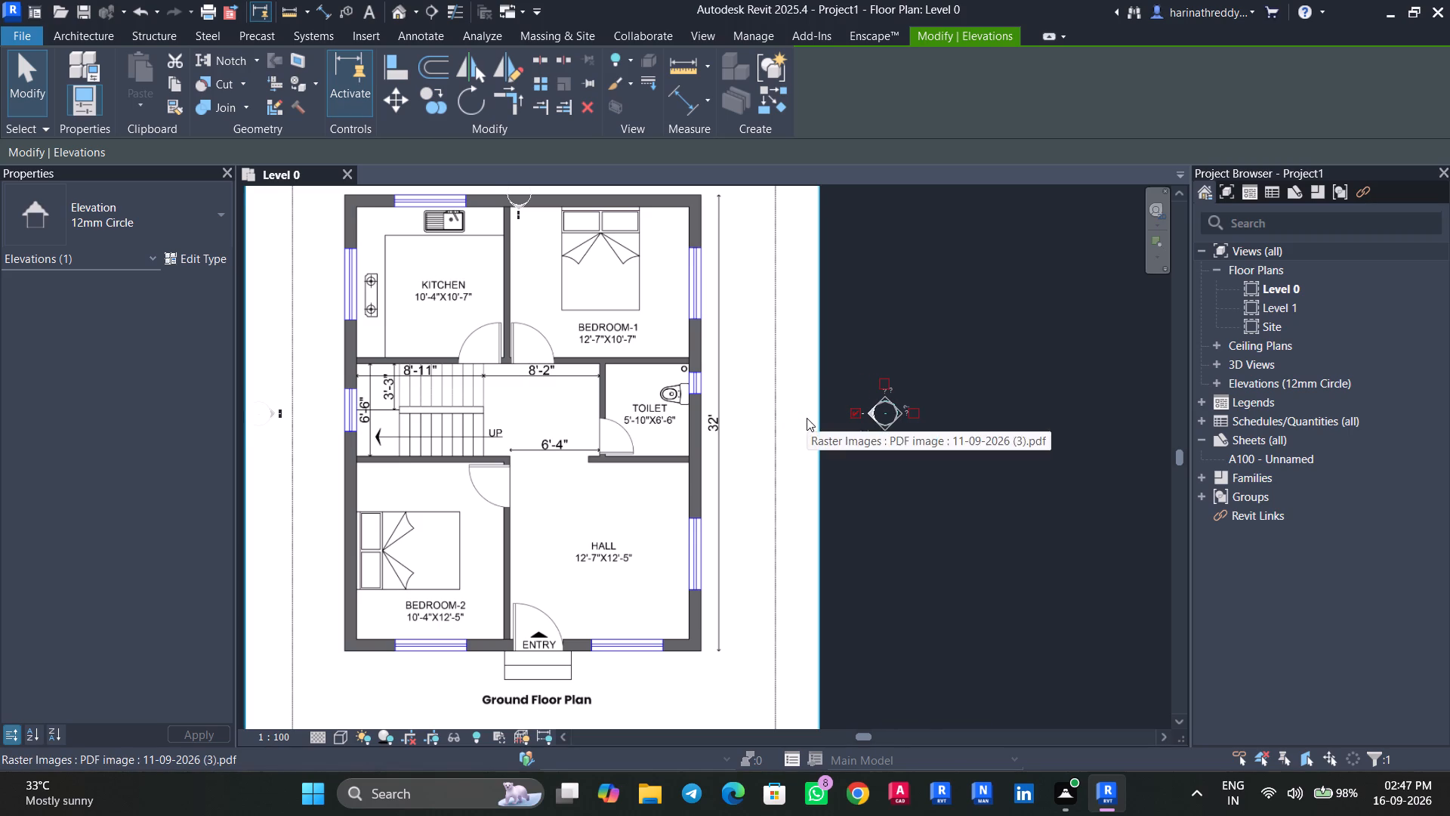
{"action": "key", "text": "Right"}
{"action": "key", "text": "Escape"}
Move the elevation marker on the staircase side of the plan straight left until it lies clear outside the PDF sheet.
{"action": "middle_click_drag", "start_coordinate": [531, 386], "coordinate": [631, 377]}
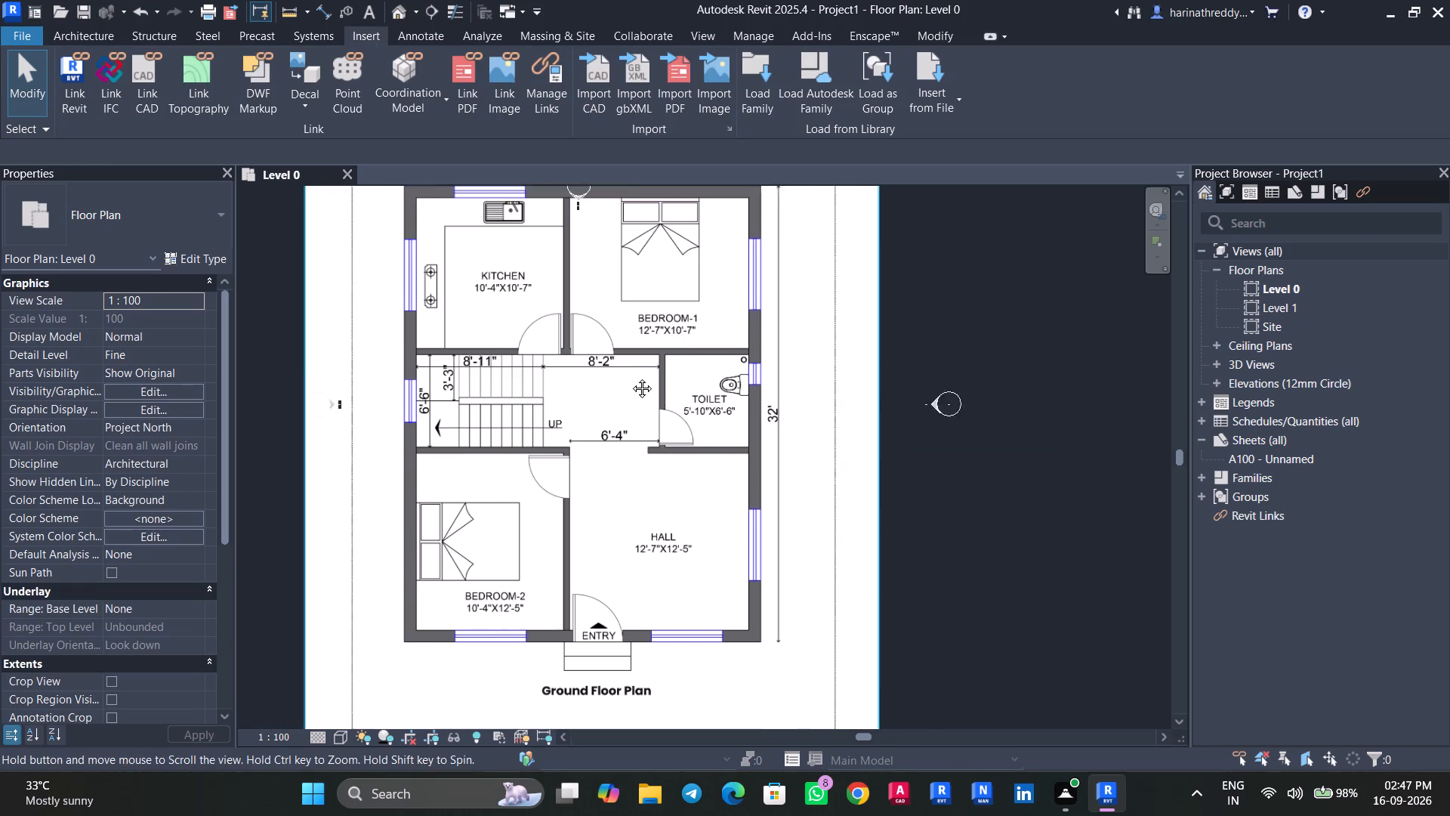
{"action": "middle_click_drag", "start_coordinate": [631, 377], "coordinate": [686, 371]}
{"action": "left_click", "coordinate": [419, 397]}
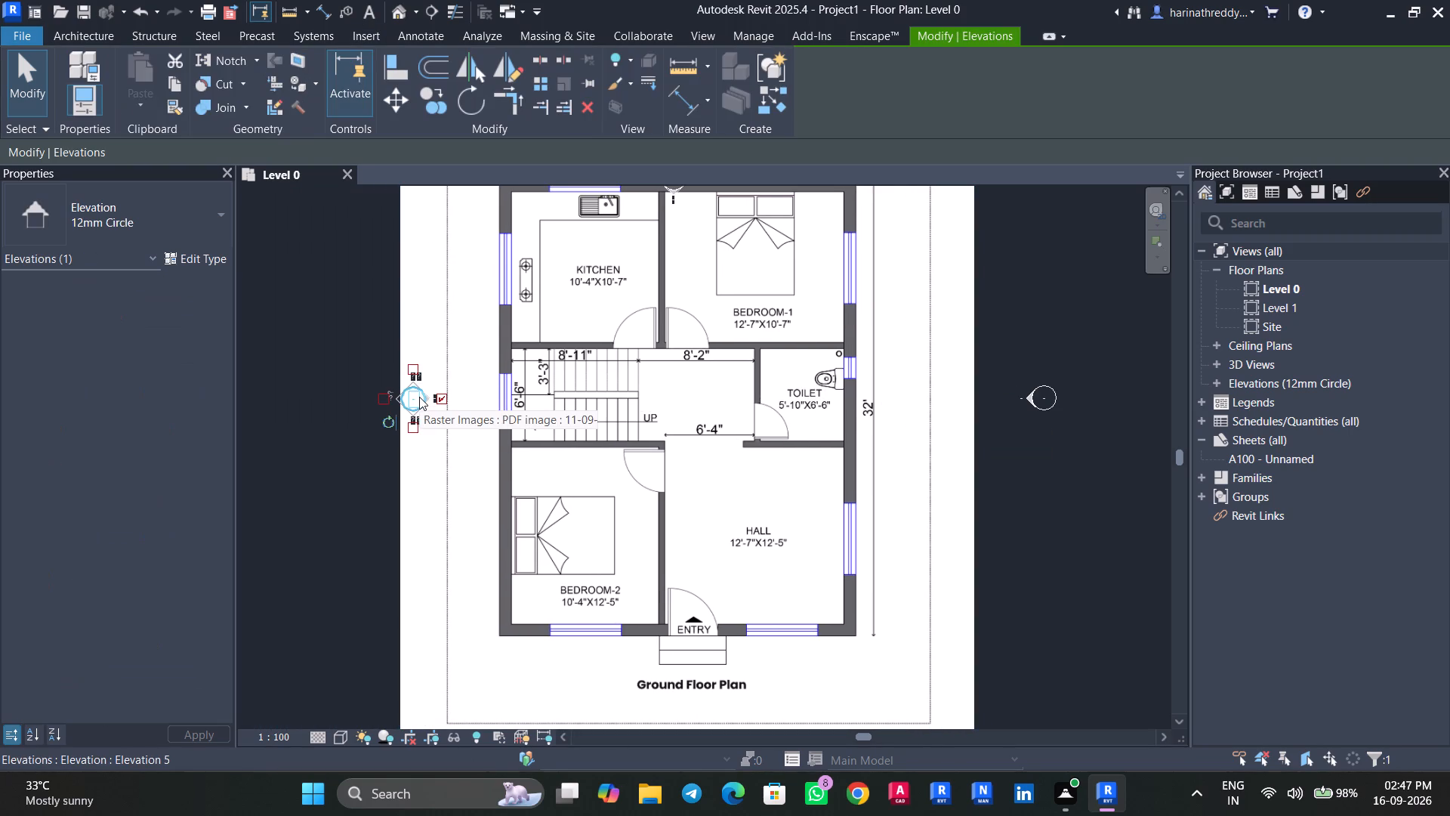
{"action": "key", "text": "Left"}
{"action": "key", "text": "Left"}
{"action": "key", "text": "Left"}
{"action": "key", "text": "Left"}
{"action": "key", "text": "Left"}
{"action": "key", "text": "Left"}
{"action": "key", "text": "Left"}
{"action": "key", "text": "Left"}
{"action": "key", "text": "Left"}
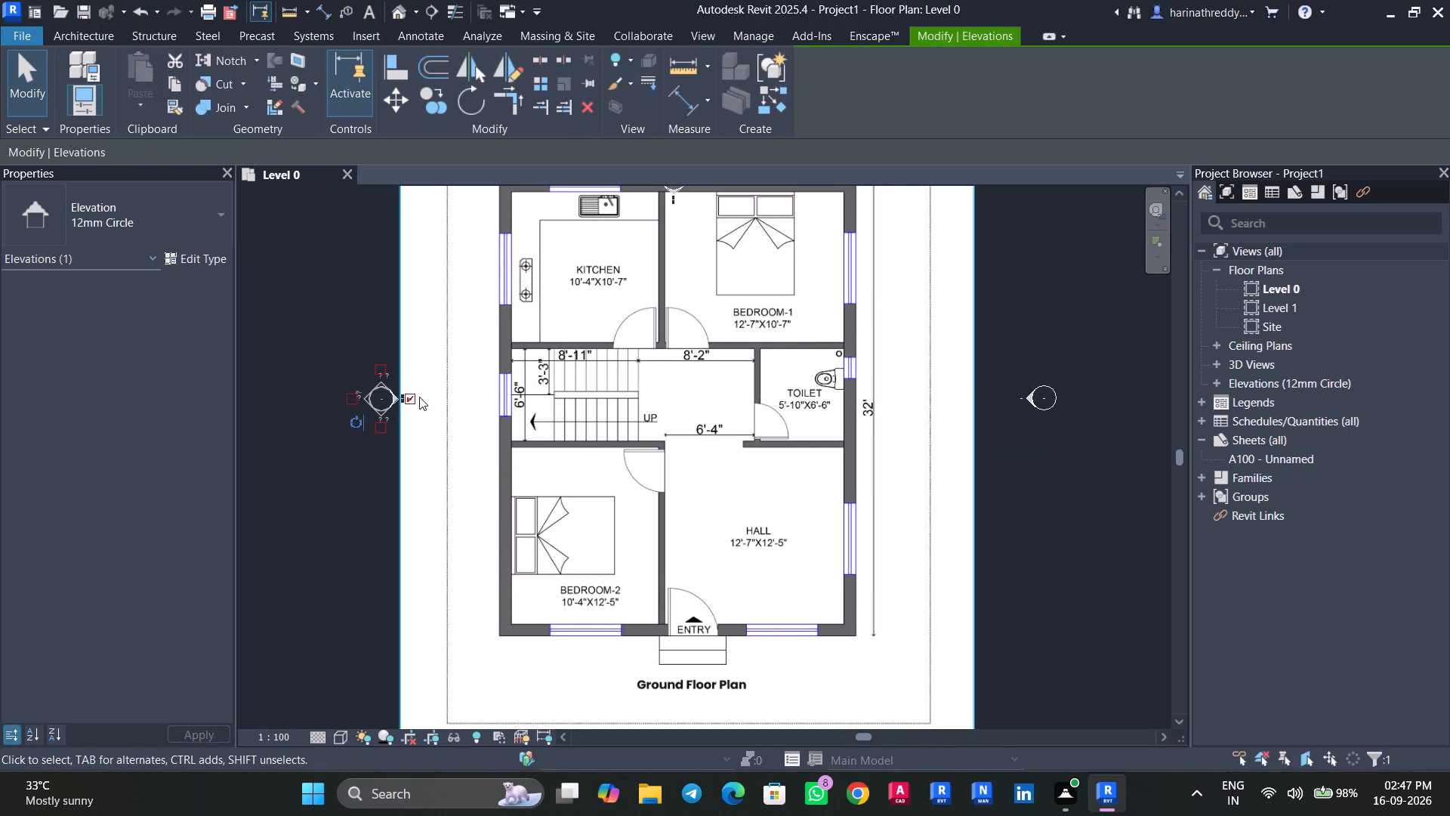
{"action": "key", "text": "Left"}
{"action": "key", "text": "Left"}
{"action": "key", "text": "Left"}
{"action": "key", "text": "Left"}
{"action": "key", "text": "Left"}
{"action": "key", "text": "Left"}
{"action": "key", "text": "Left"}
{"action": "key", "text": "Left"}
{"action": "key", "text": "Left"}
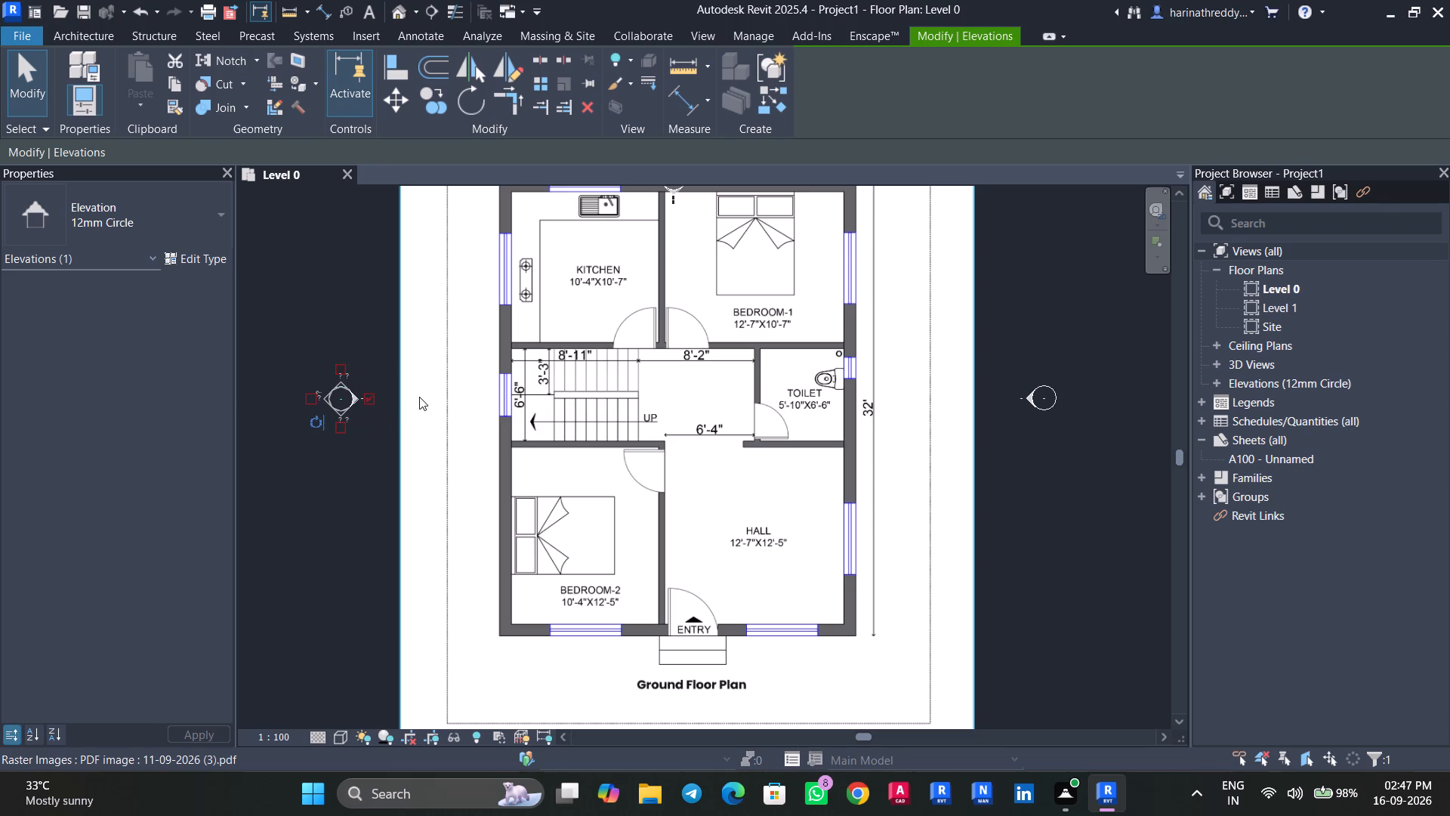
{"action": "key", "text": "Left"}
{"action": "key", "text": "Left"}
{"action": "key", "text": "Left"}
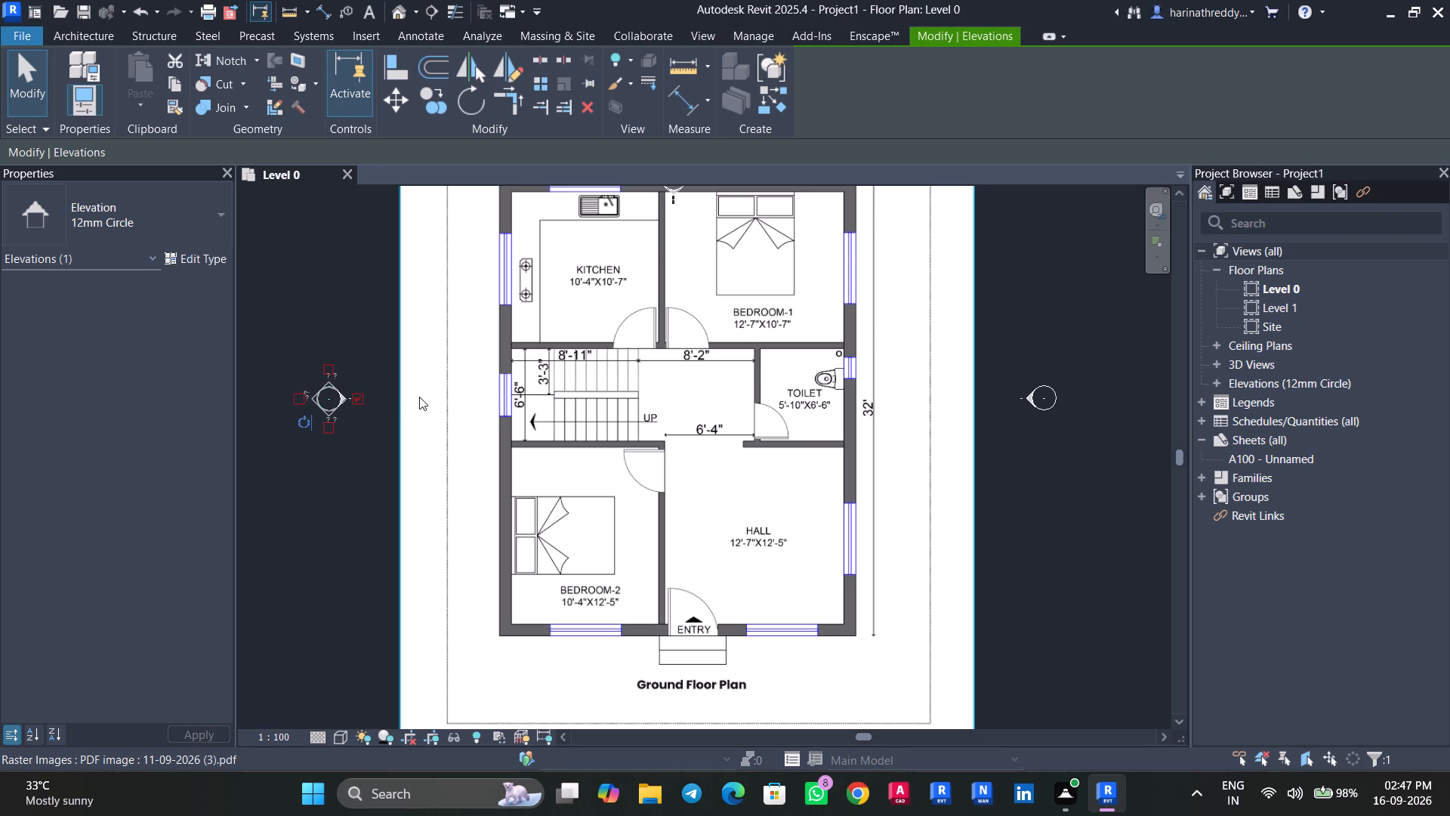
{"action": "key", "text": "Escape"}
Move the elevation marker at the plan's top wall, below the 25' dimension, straight up until it lies clear above the PDF sheet.
{"action": "scroll", "coordinate": [567, 318], "scroll_direction": "up", "scroll_amount": 1}
{"action": "middle_click_drag", "start_coordinate": [567, 318], "coordinate": [517, 605]}
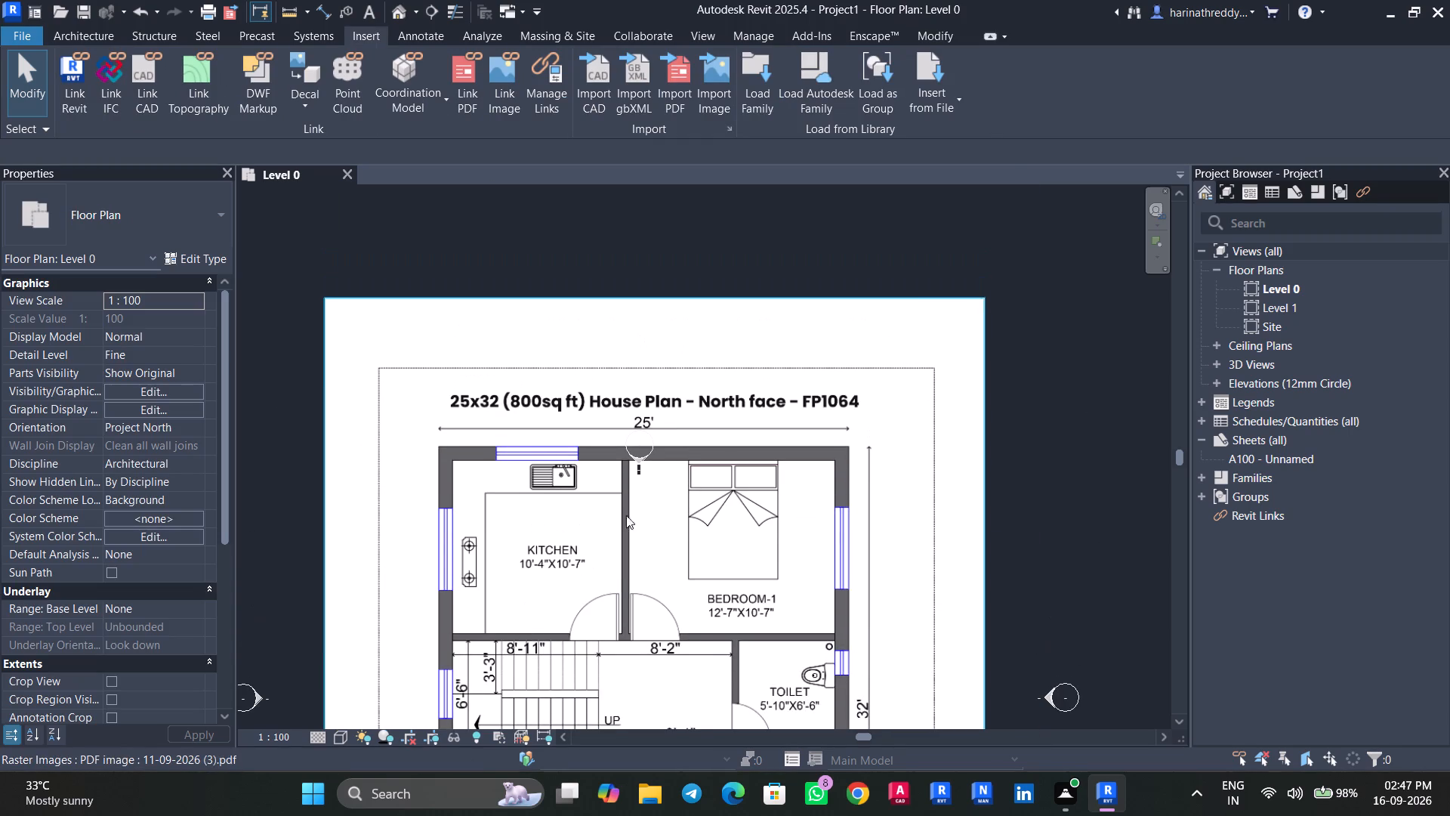
{"action": "left_click", "coordinate": [643, 440]}
{"action": "key", "text": "Up"}
{"action": "key", "text": "Up"}
{"action": "key", "text": "Up"}
{"action": "key", "text": "Up"}
{"action": "key", "text": "Up"}
{"action": "key", "text": "Up"}
{"action": "key", "text": "Up"}
{"action": "key", "text": "Up"}
{"action": "key", "text": "Up"}
{"action": "key", "text": "Up"}
{"action": "key", "text": "Up"}
{"action": "key", "text": "Up"}
{"action": "key", "text": "Up"}
{"action": "key", "text": "Up"}
{"action": "key", "text": "Up"}
{"action": "key", "text": "Up"}
{"action": "key", "text": "Up"}
{"action": "key", "text": "Up"}
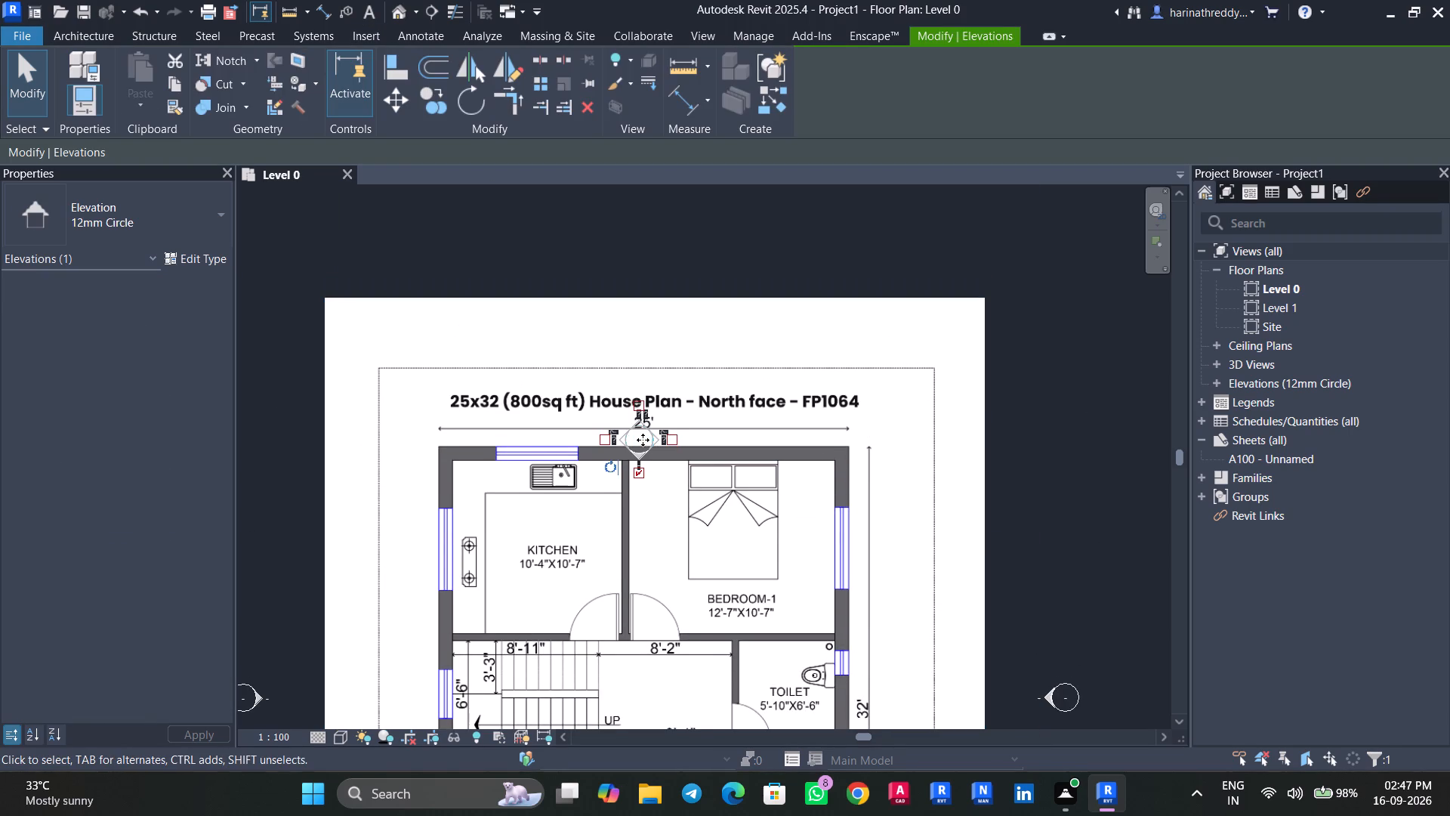
{"action": "key", "text": "Up"}
{"action": "key", "text": "Up"}
{"action": "key", "text": "Up"}
{"action": "key", "text": "Up"}
{"action": "key", "text": "Up"}
{"action": "key", "text": "Up"}
{"action": "key", "text": "Up"}
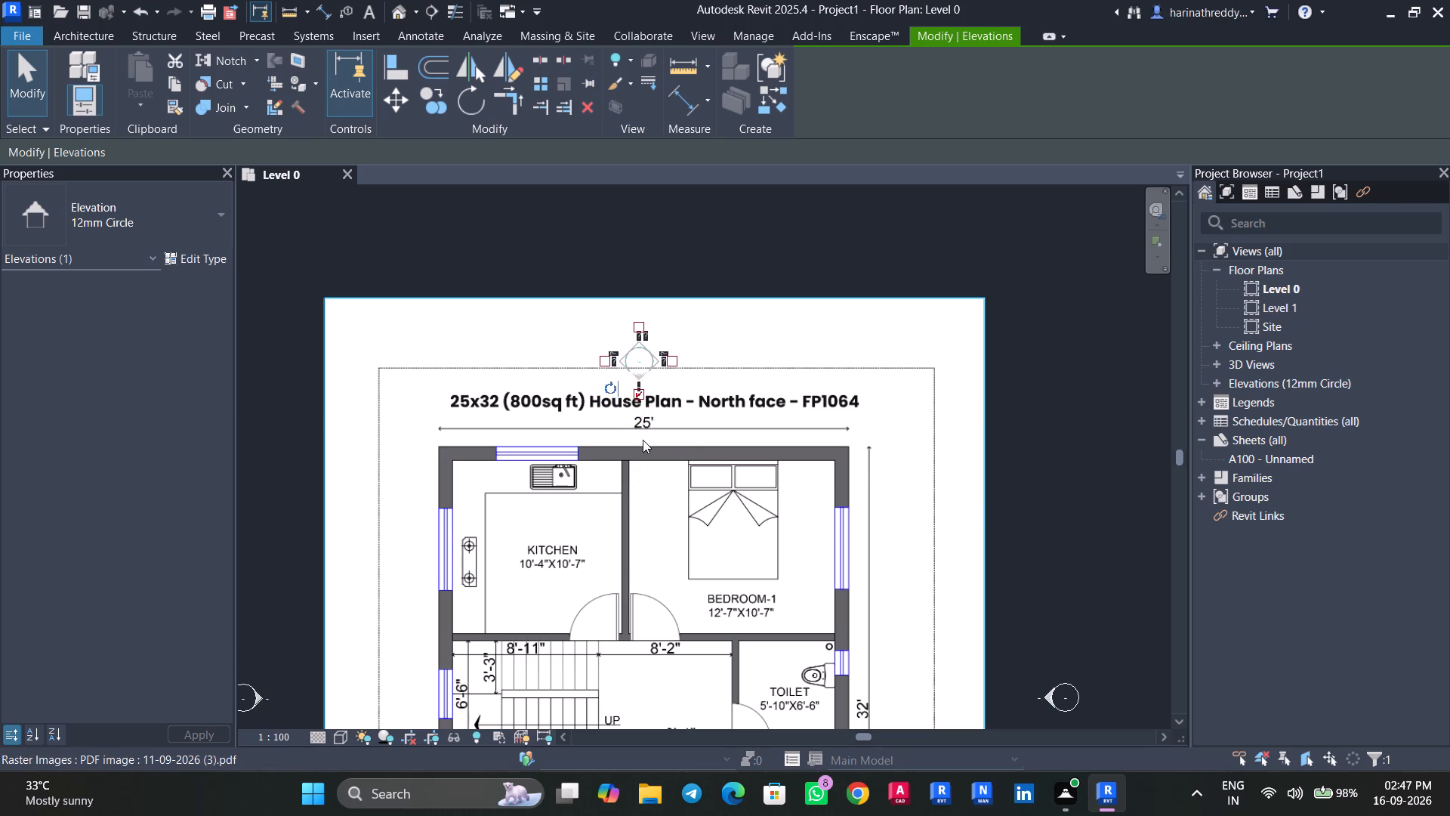
{"action": "key", "text": "Up"}
{"action": "key", "text": "Up"}
{"action": "key", "text": "Up"}
{"action": "key", "text": "Up"}
{"action": "key", "text": "Up"}
{"action": "key", "text": "Up"}
{"action": "key", "text": "Up"}
{"action": "key", "text": "Up"}
{"action": "key", "text": "Up"}
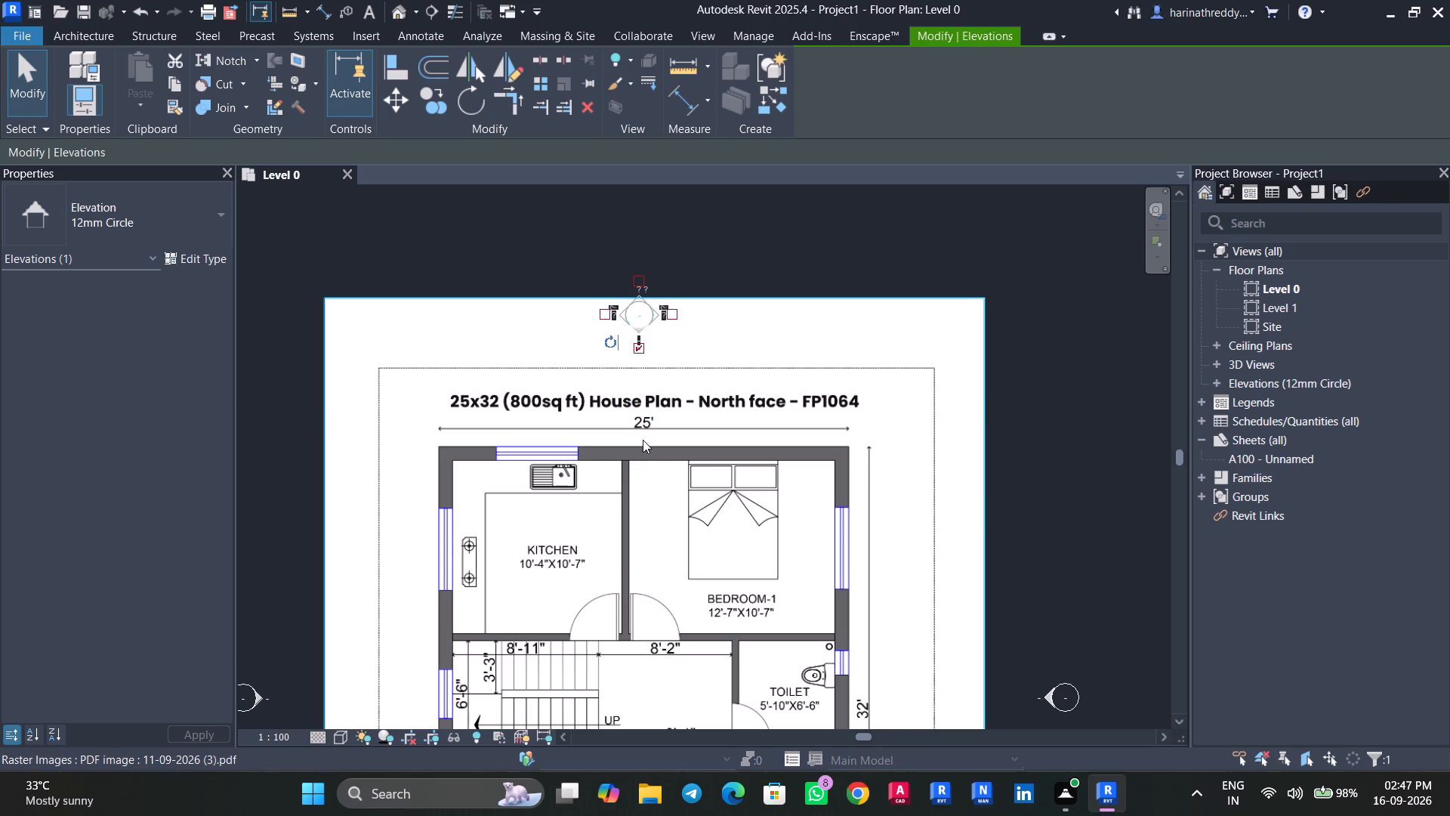
{"action": "key", "text": "Up"}
{"action": "key", "text": "Up"}
{"action": "key", "text": "Up"}
{"action": "key", "text": "Up"}
{"action": "key", "text": "Up"}
{"action": "key", "text": "Up"}
{"action": "key", "text": "Up"}
{"action": "key", "text": "Up"}
{"action": "key", "text": "Up"}
{"action": "key", "text": "Up"}
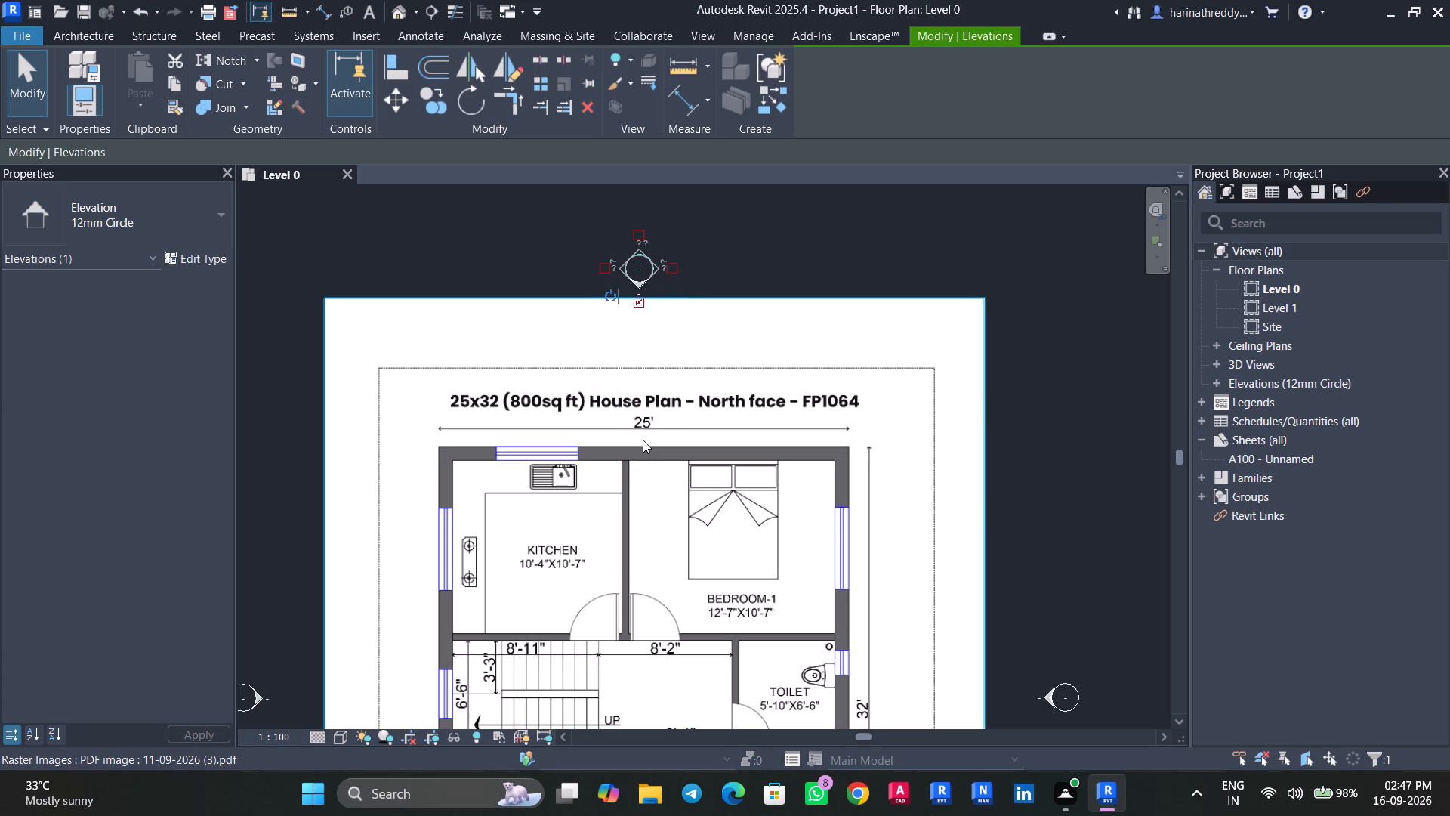
{"action": "key", "text": "Up"}
{"action": "key", "text": "Up"}
{"action": "key", "text": "Up"}
{"action": "key", "text": "Up"}
{"action": "key", "text": "Up"}
{"action": "key", "text": "Up"}
{"action": "key", "text": "Up"}
{"action": "key", "text": "Up"}
{"action": "key", "text": "Up"}
{"action": "key", "text": "Up"}
{"action": "key", "text": "Up"}
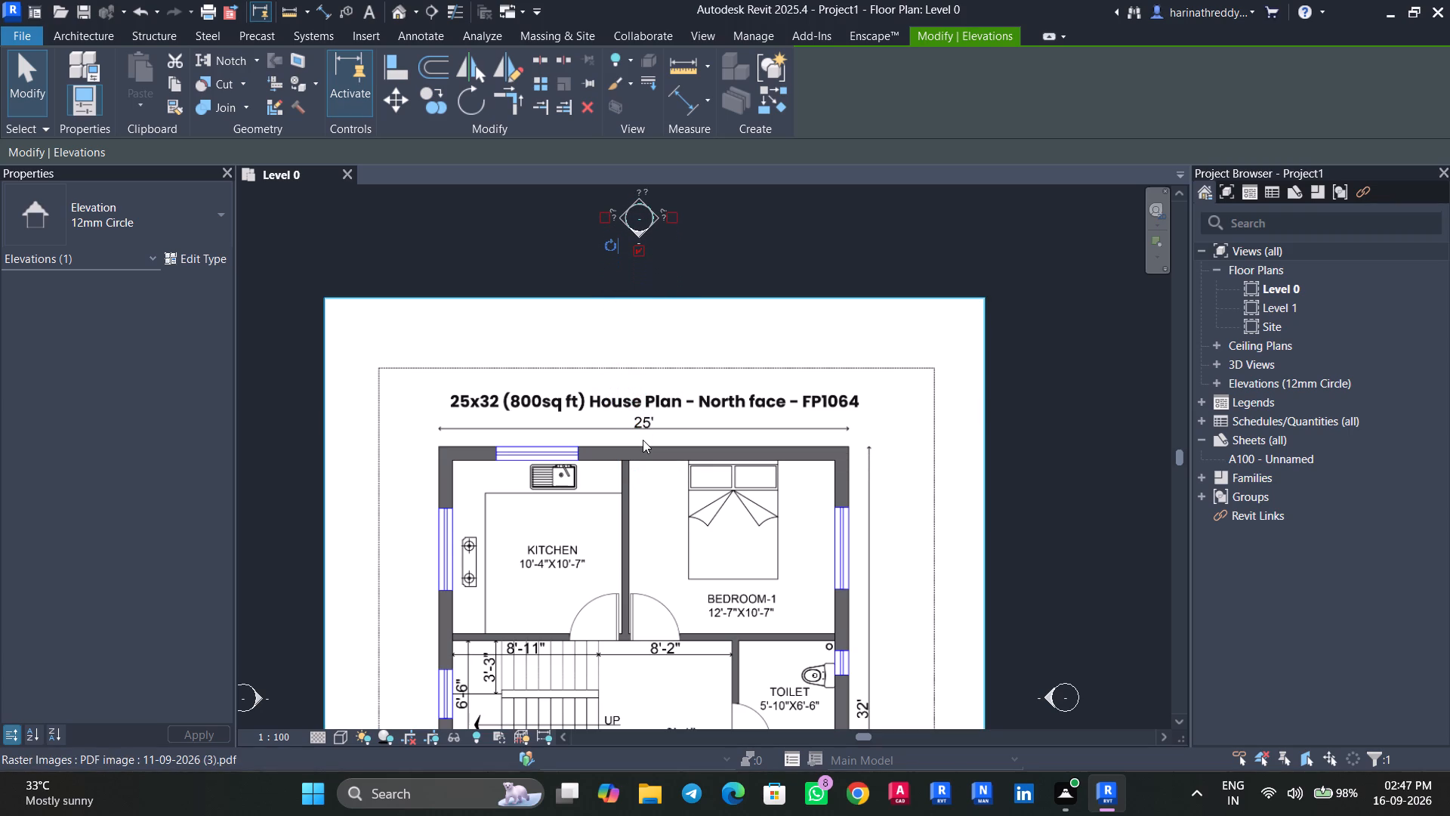
{"action": "key", "text": "Up"}
{"action": "key", "text": "Escape"}
Set the project's Length units to feet with 1 decimal place and the ' unit symbol.
{"action": "type", "text": "un"}
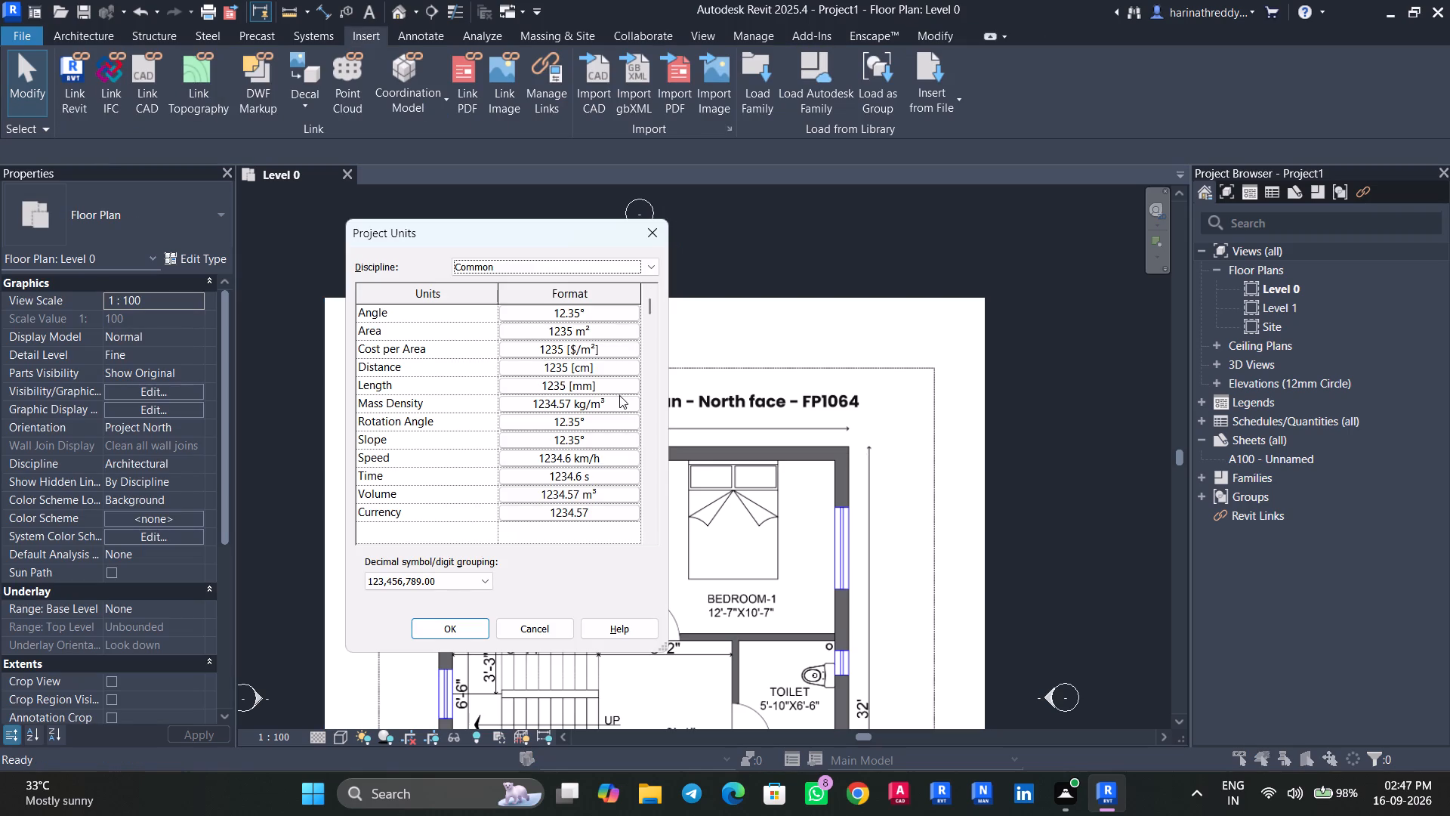
{"action": "left_click", "coordinate": [620, 386]}
{"action": "left_click", "coordinate": [530, 347]}
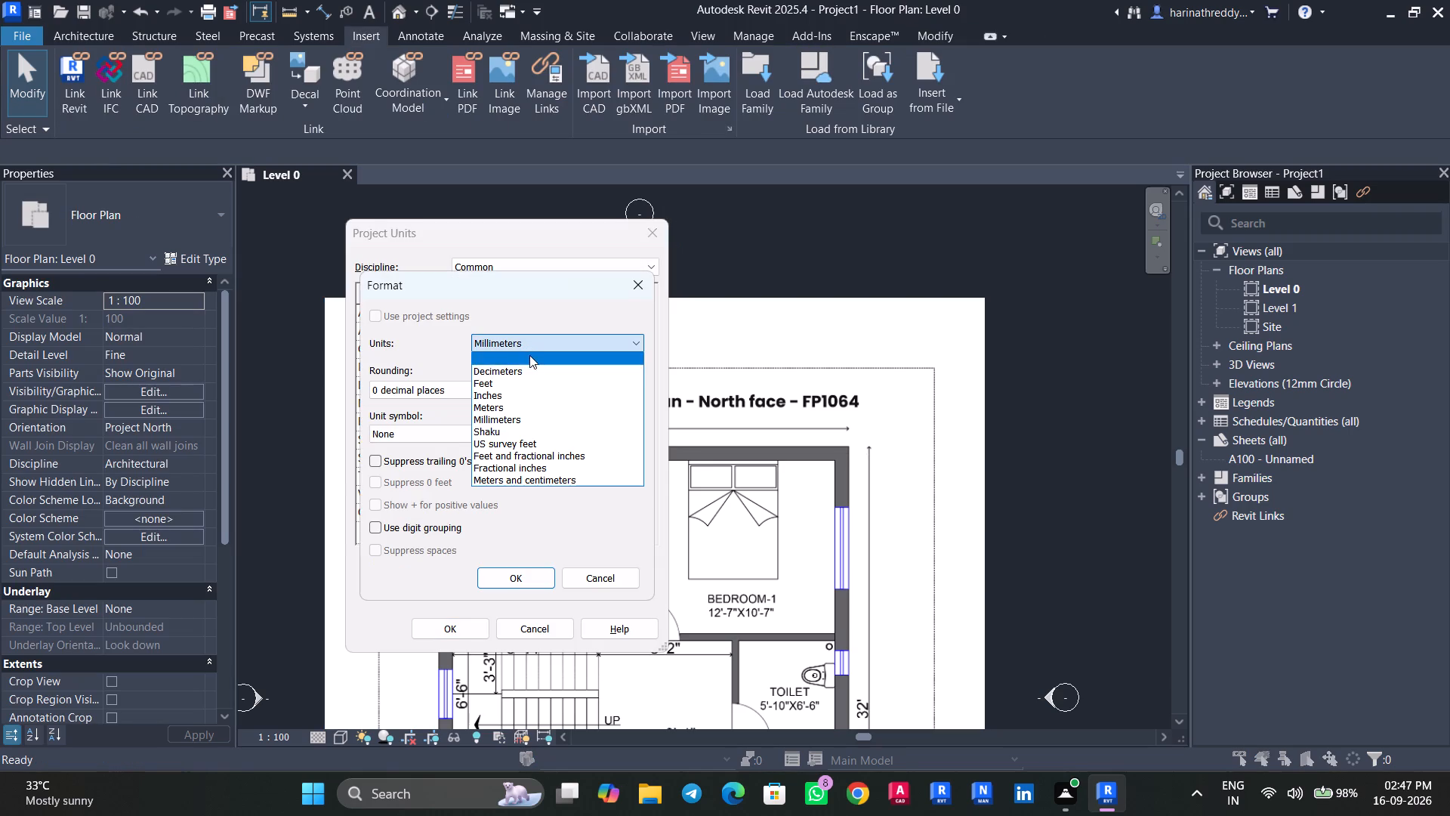
{"action": "left_click", "coordinate": [524, 387]}
{"action": "left_click", "coordinate": [439, 397]}
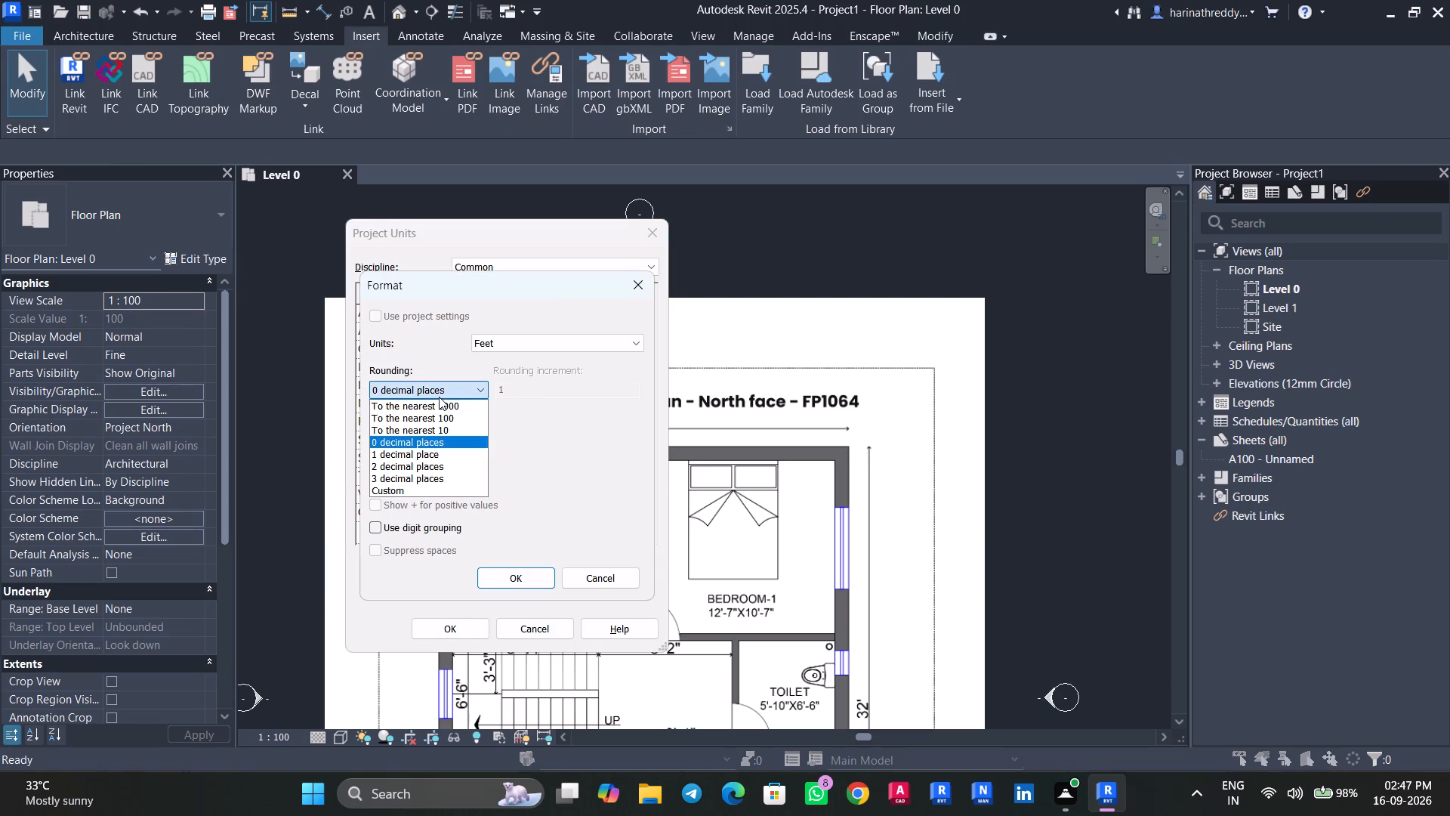
{"action": "left_click", "coordinate": [443, 456]}
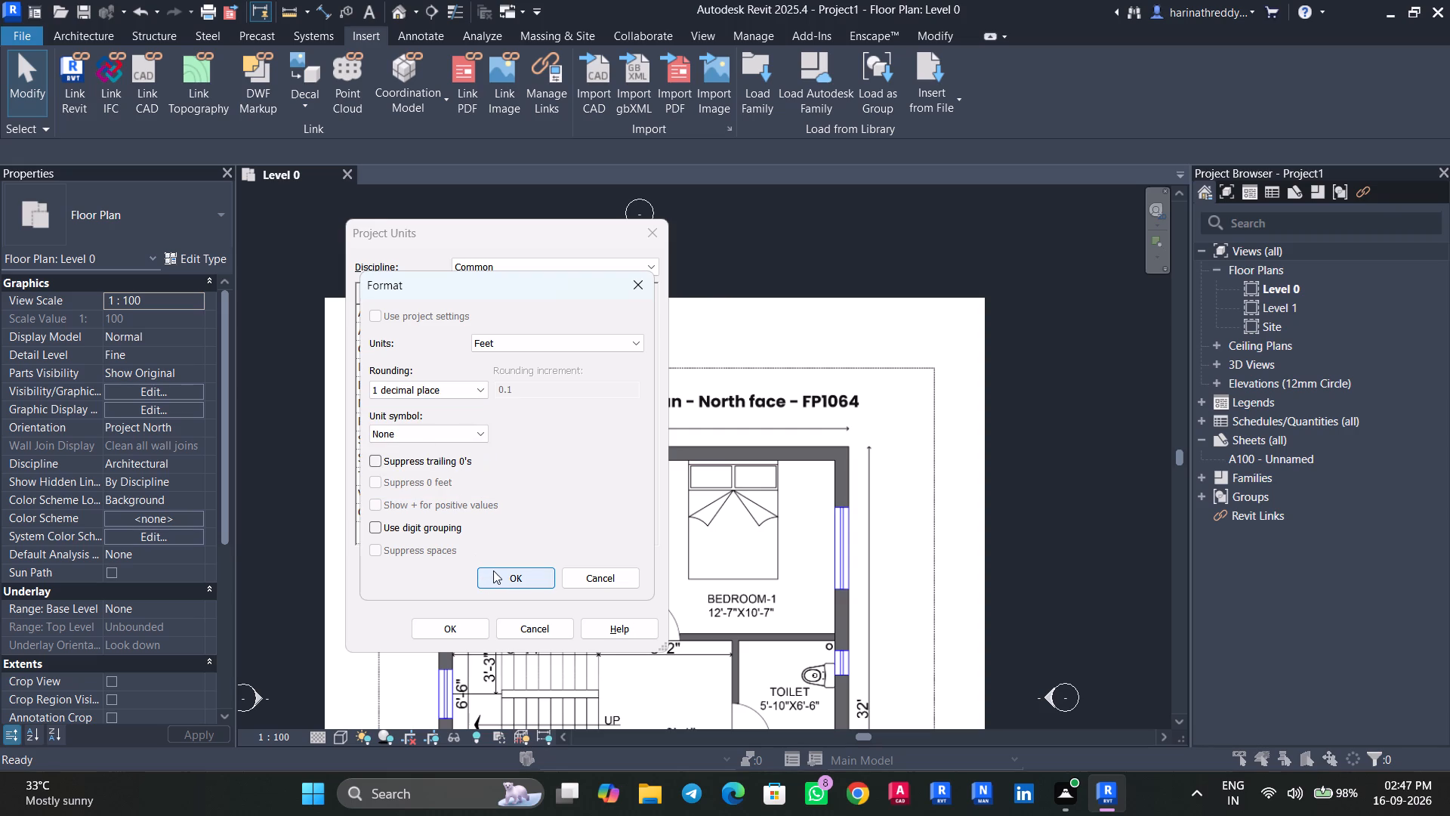
{"action": "left_click", "coordinate": [460, 437]}
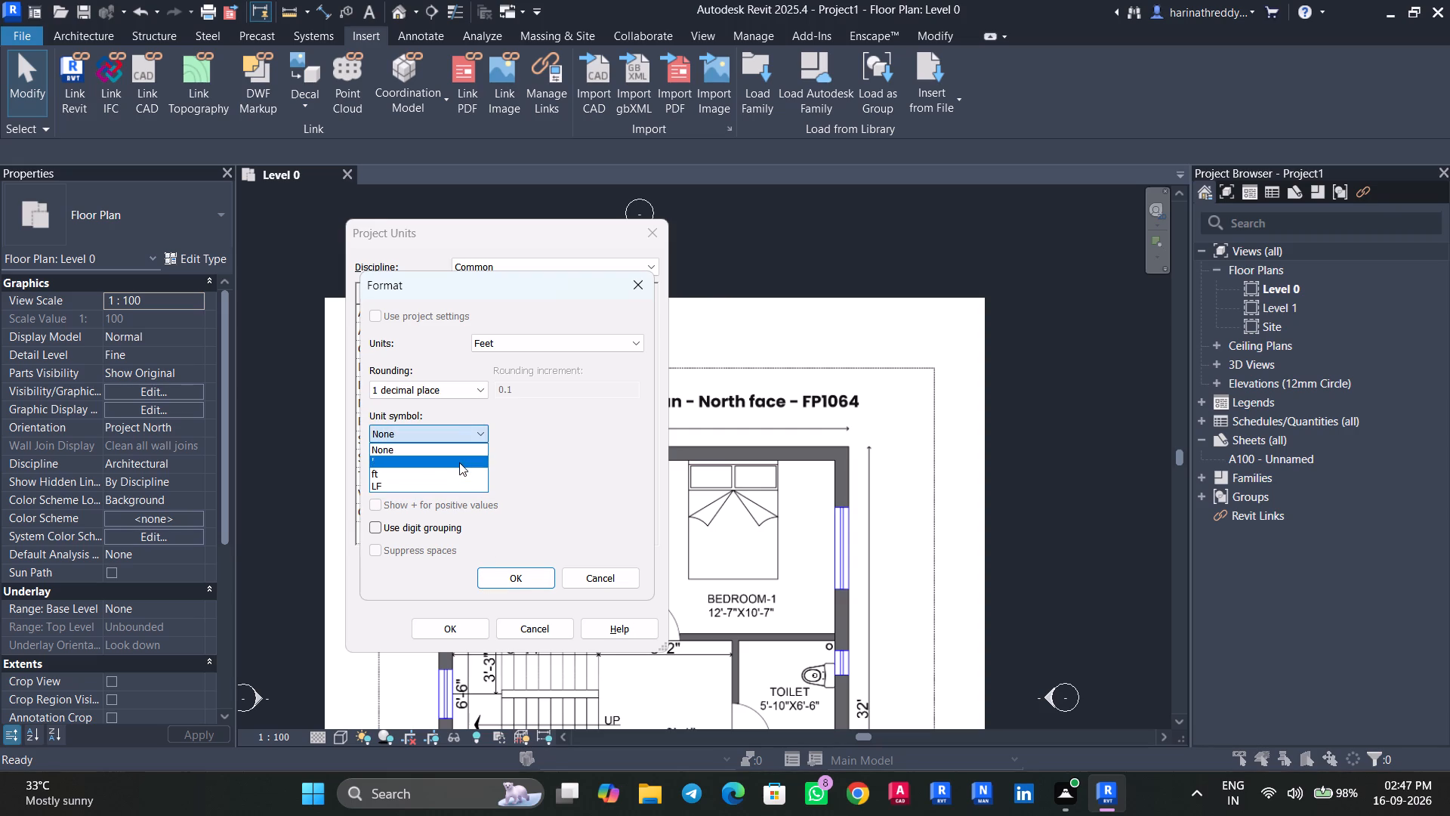
{"action": "left_click", "coordinate": [459, 462]}
{"action": "left_click", "coordinate": [527, 572]}
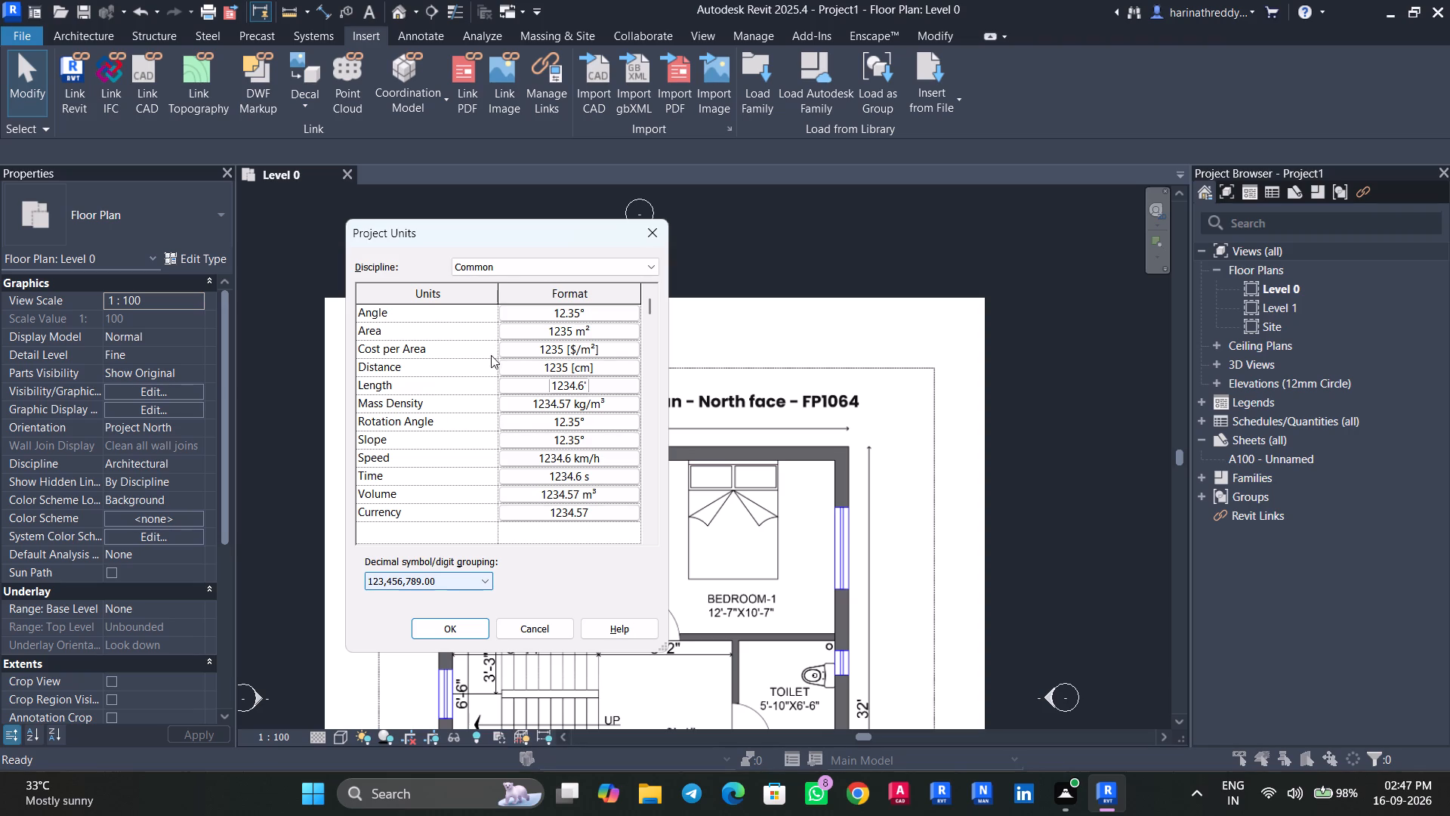
Set the project's Distance units to feet with 1 decimal place and the ' unit symbol, and apply the project units.
{"action": "left_click", "coordinate": [622, 369]}
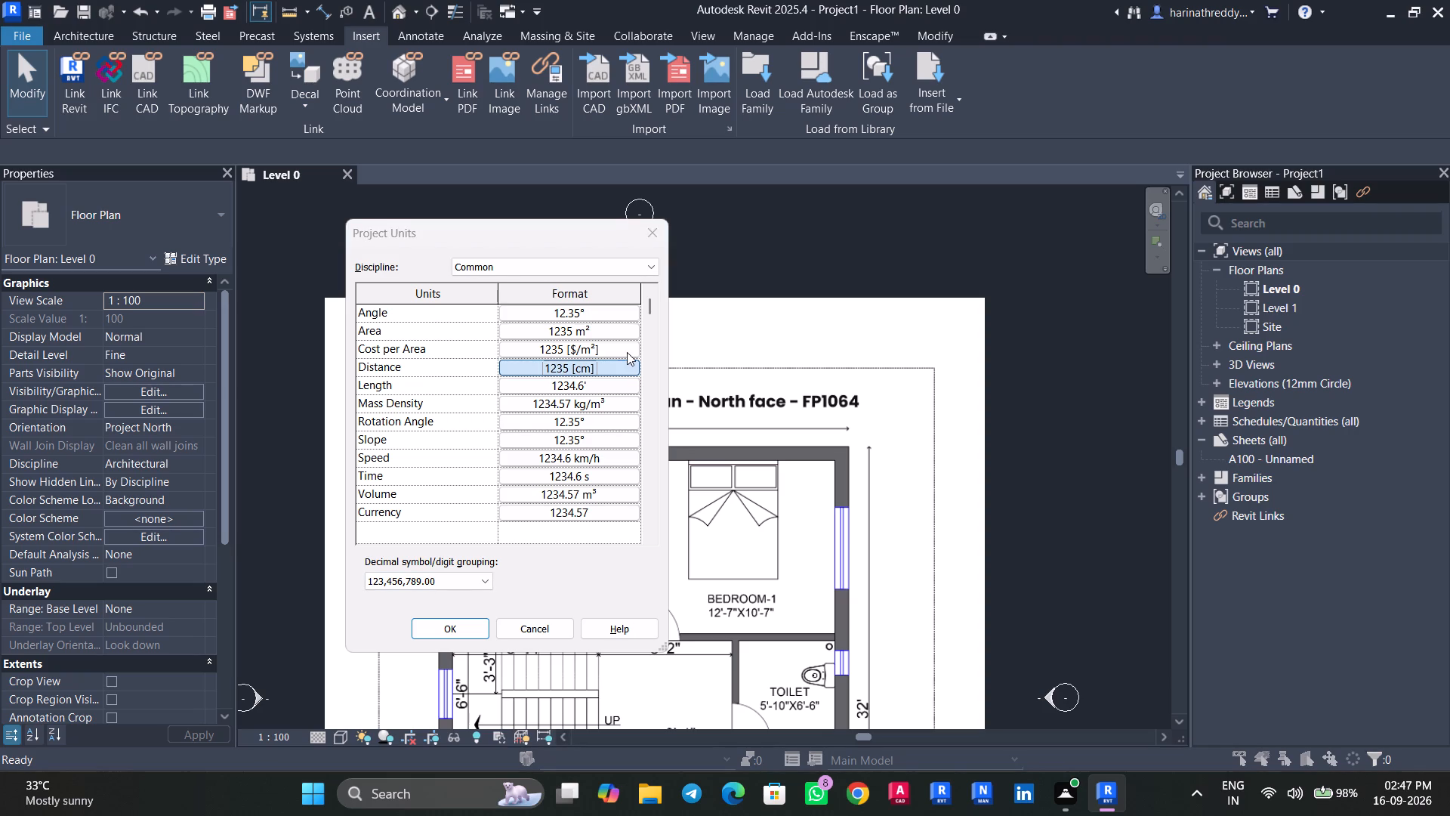
{"action": "left_click", "coordinate": [486, 435]}
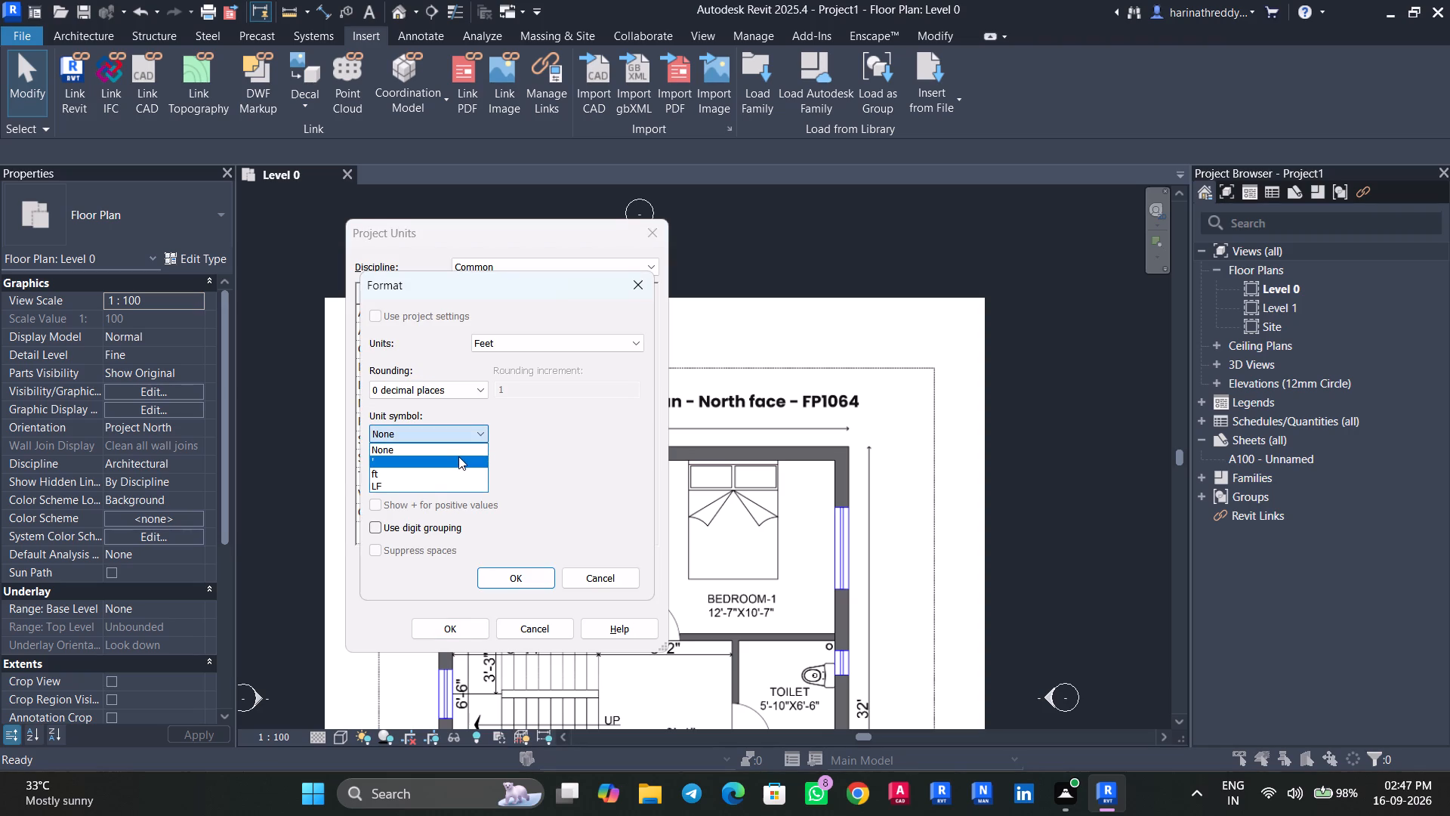
{"action": "left_click", "coordinate": [458, 456]}
{"action": "left_click", "coordinate": [470, 386]}
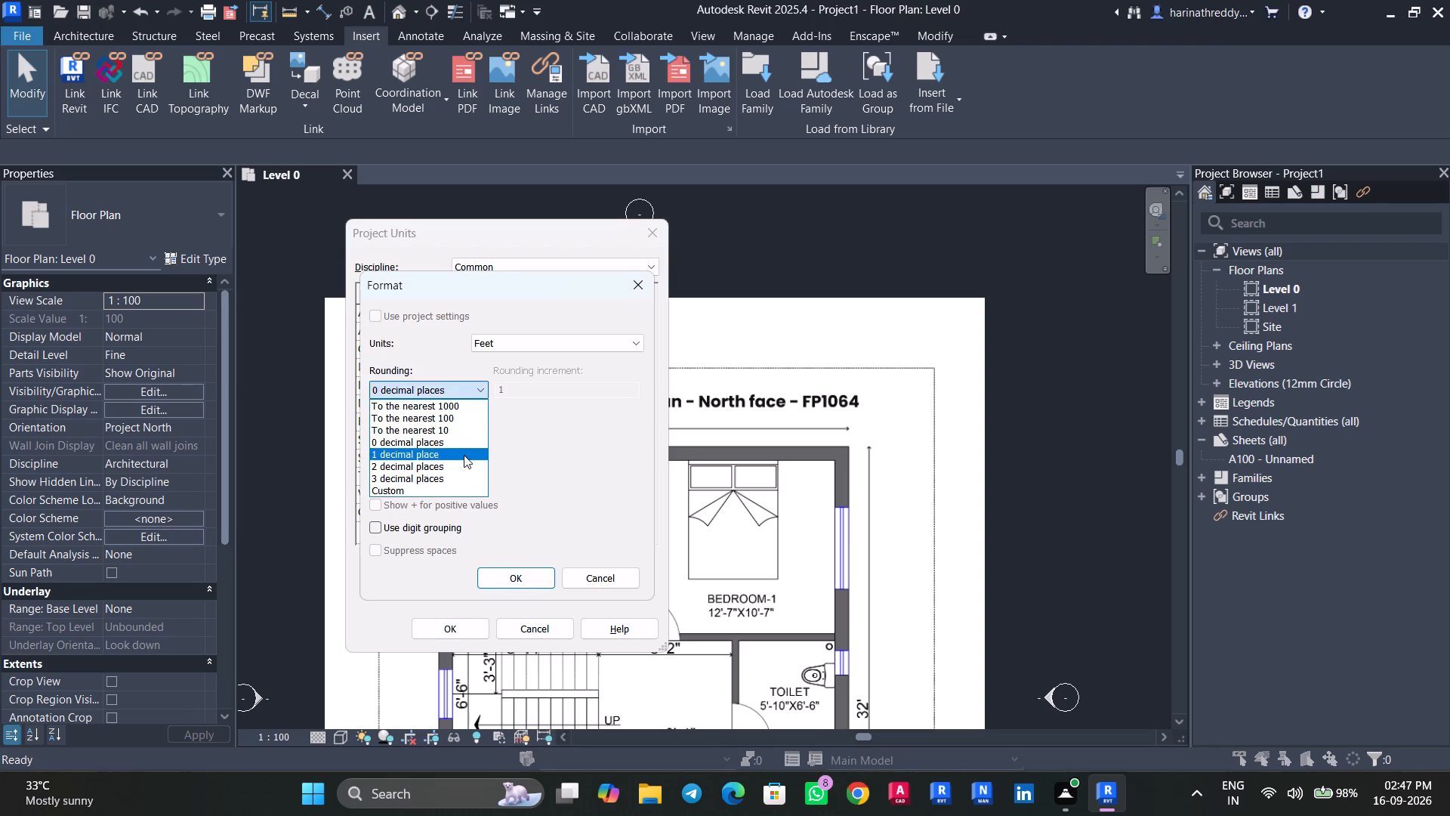
{"action": "left_click", "coordinate": [464, 455]}
{"action": "left_click", "coordinate": [486, 576]}
{"action": "left_click", "coordinate": [480, 621]}
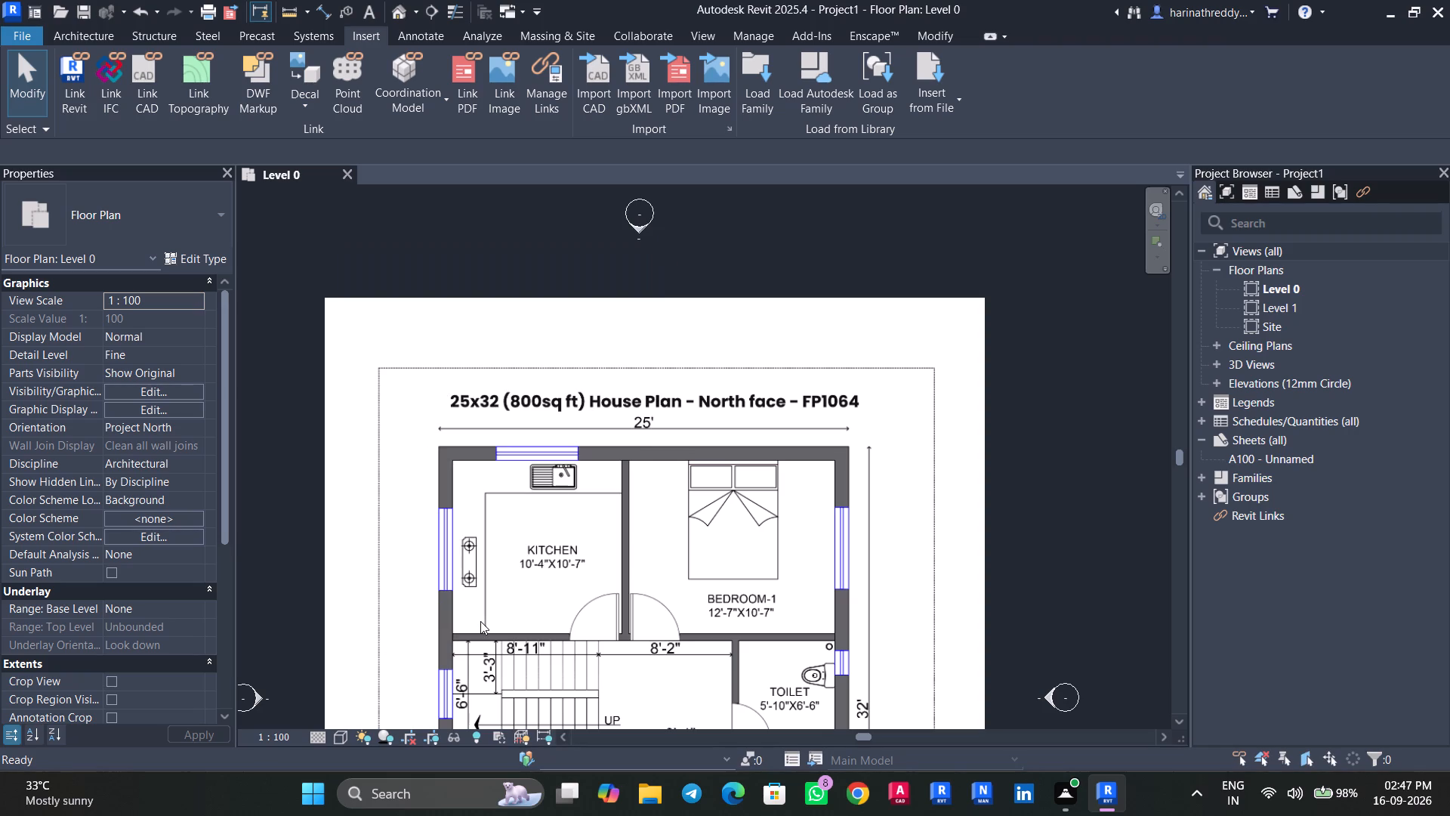
Scale the PDF image graphically from the kitchen's outer wall corner to Bedroom-1's outer corner along the top wall, with a new length of 25'.
{"action": "scroll", "coordinate": [688, 538], "scroll_direction": "down", "scroll_amount": 4}
{"action": "middle_click_drag", "start_coordinate": [688, 538], "coordinate": [725, 348]}
{"action": "scroll", "coordinate": [725, 348], "scroll_direction": "down", "scroll_amount": 1}
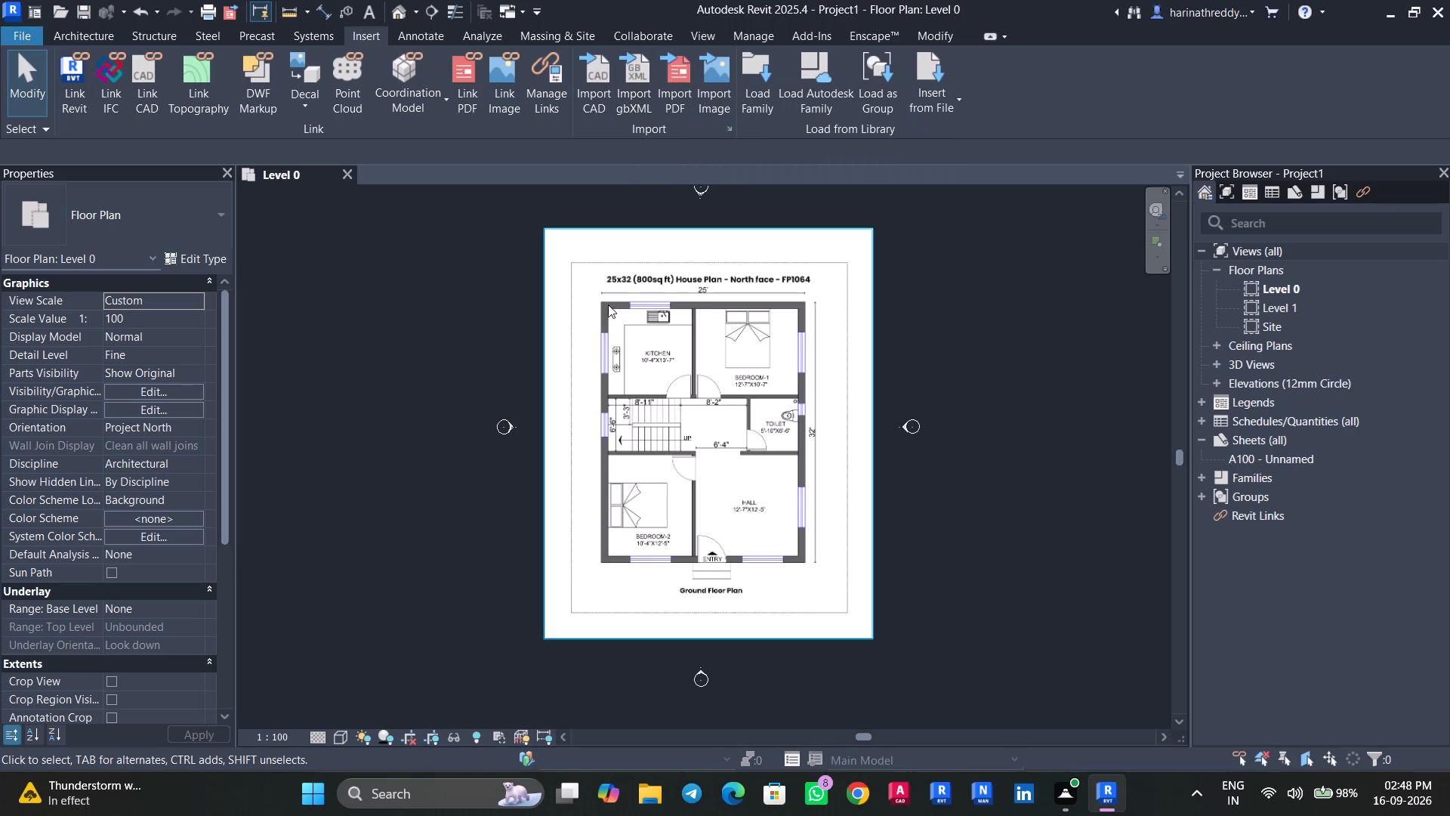
{"action": "scroll", "coordinate": [661, 314], "scroll_direction": "up", "scroll_amount": 5}
{"action": "left_click", "coordinate": [676, 321]}
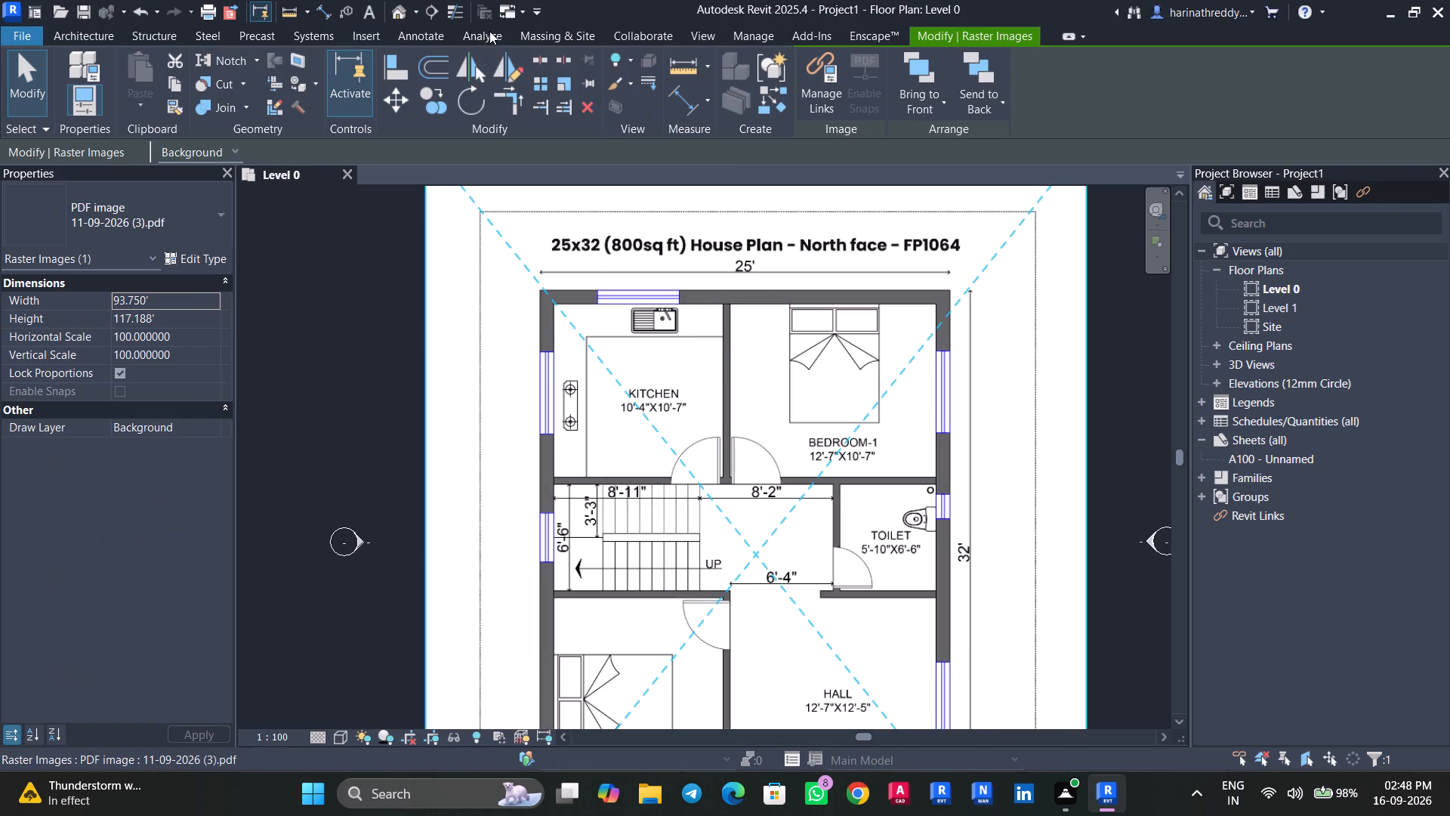
{"action": "left_click", "coordinate": [562, 80]}
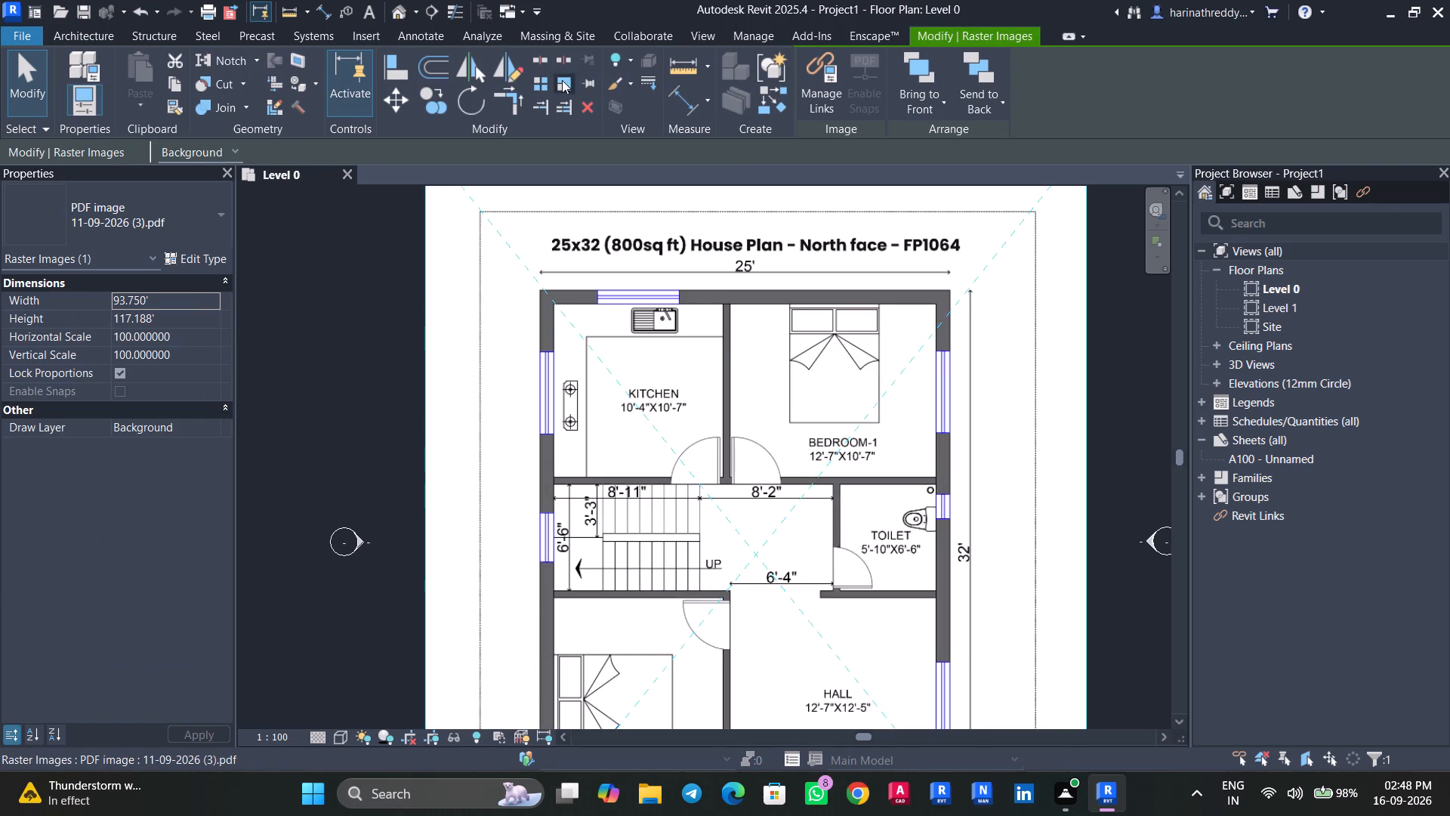
{"action": "scroll", "coordinate": [541, 282], "scroll_direction": "up", "scroll_amount": 4}
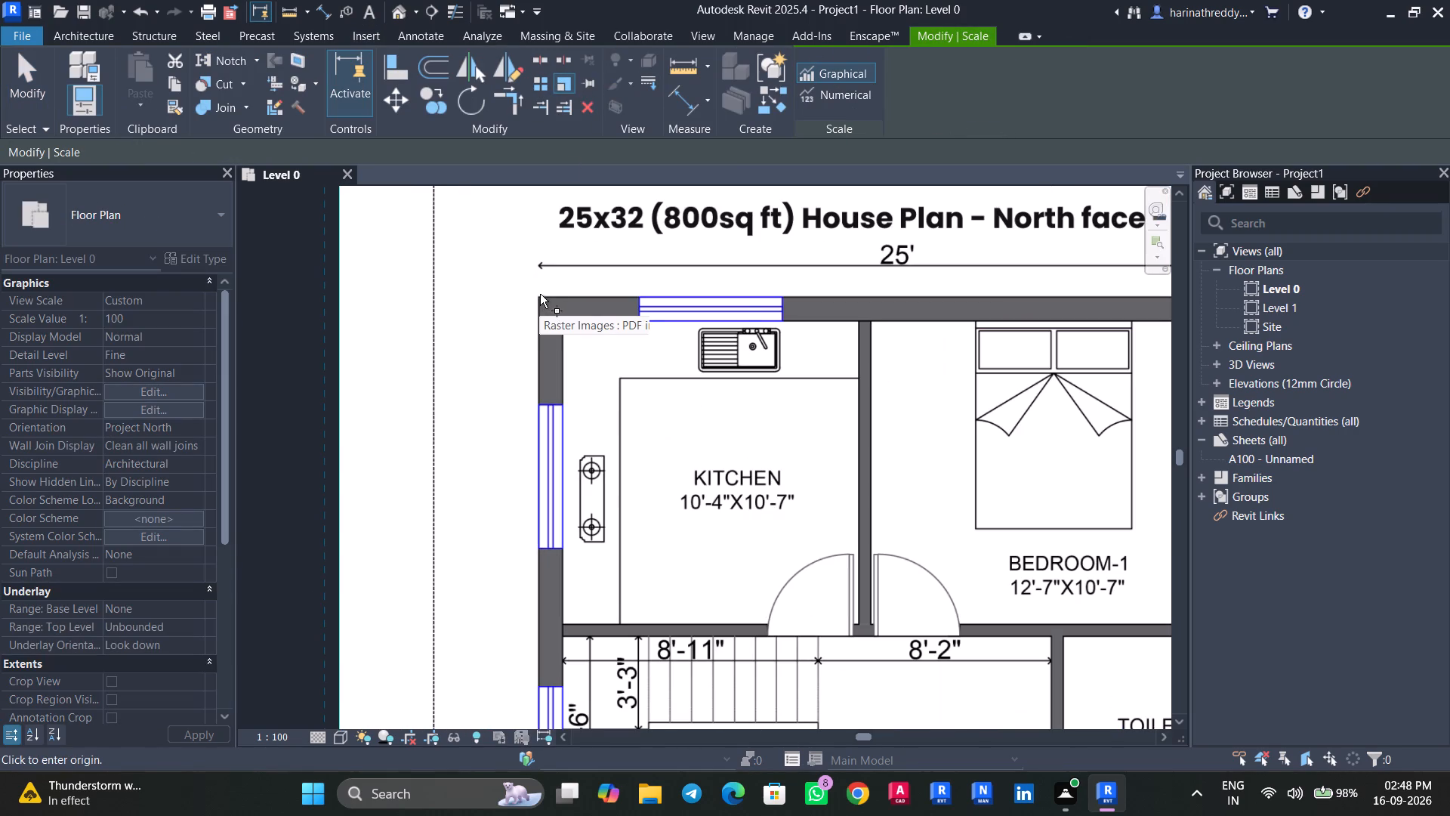
{"action": "left_click", "coordinate": [538, 295]}
{"action": "middle_click_drag", "start_coordinate": [742, 311], "coordinate": [316, 299]}
{"action": "scroll", "coordinate": [319, 302], "scroll_direction": "up", "scroll_amount": 1}
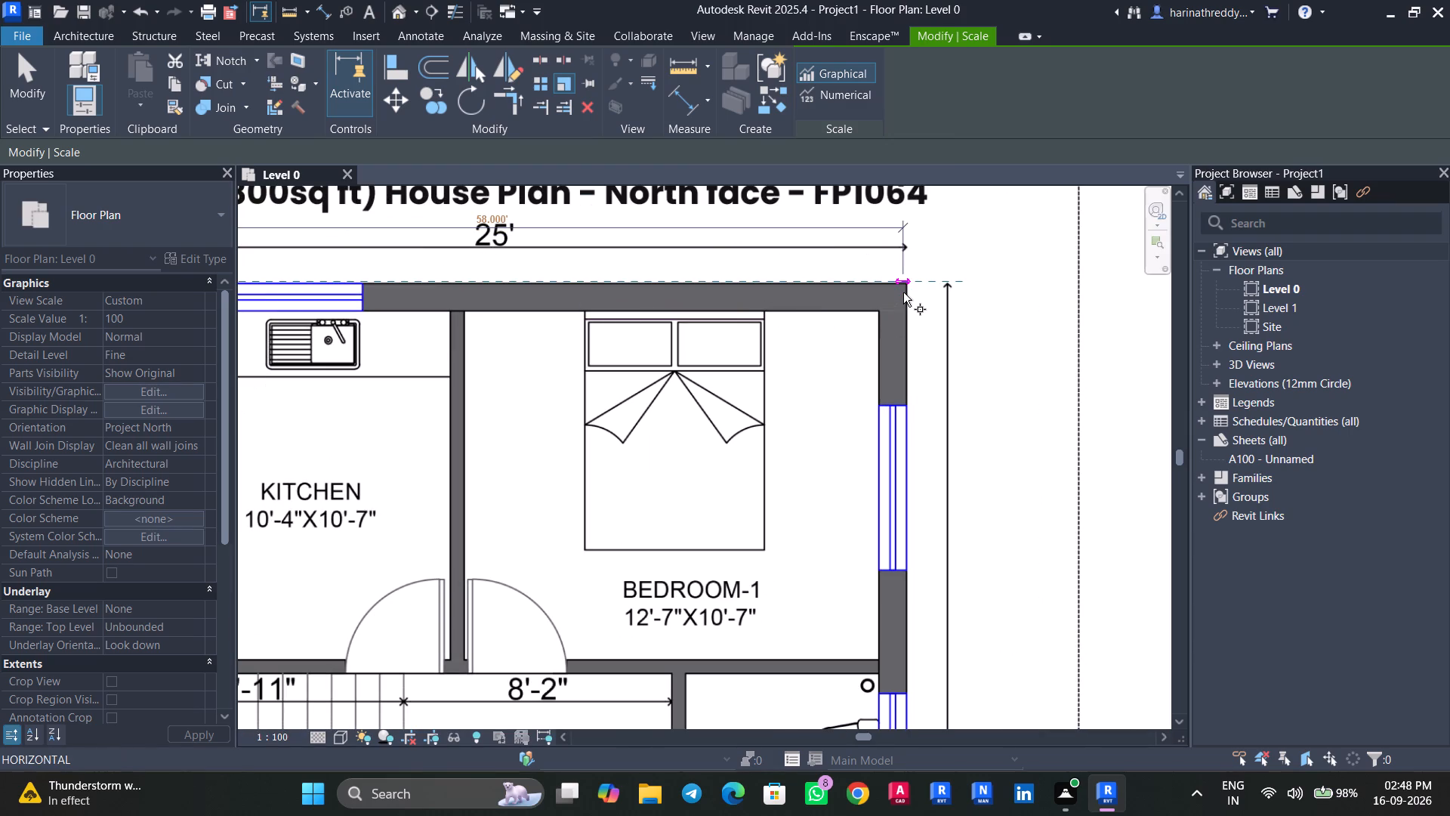
{"action": "scroll", "coordinate": [903, 292], "scroll_direction": "down", "scroll_amount": 7}
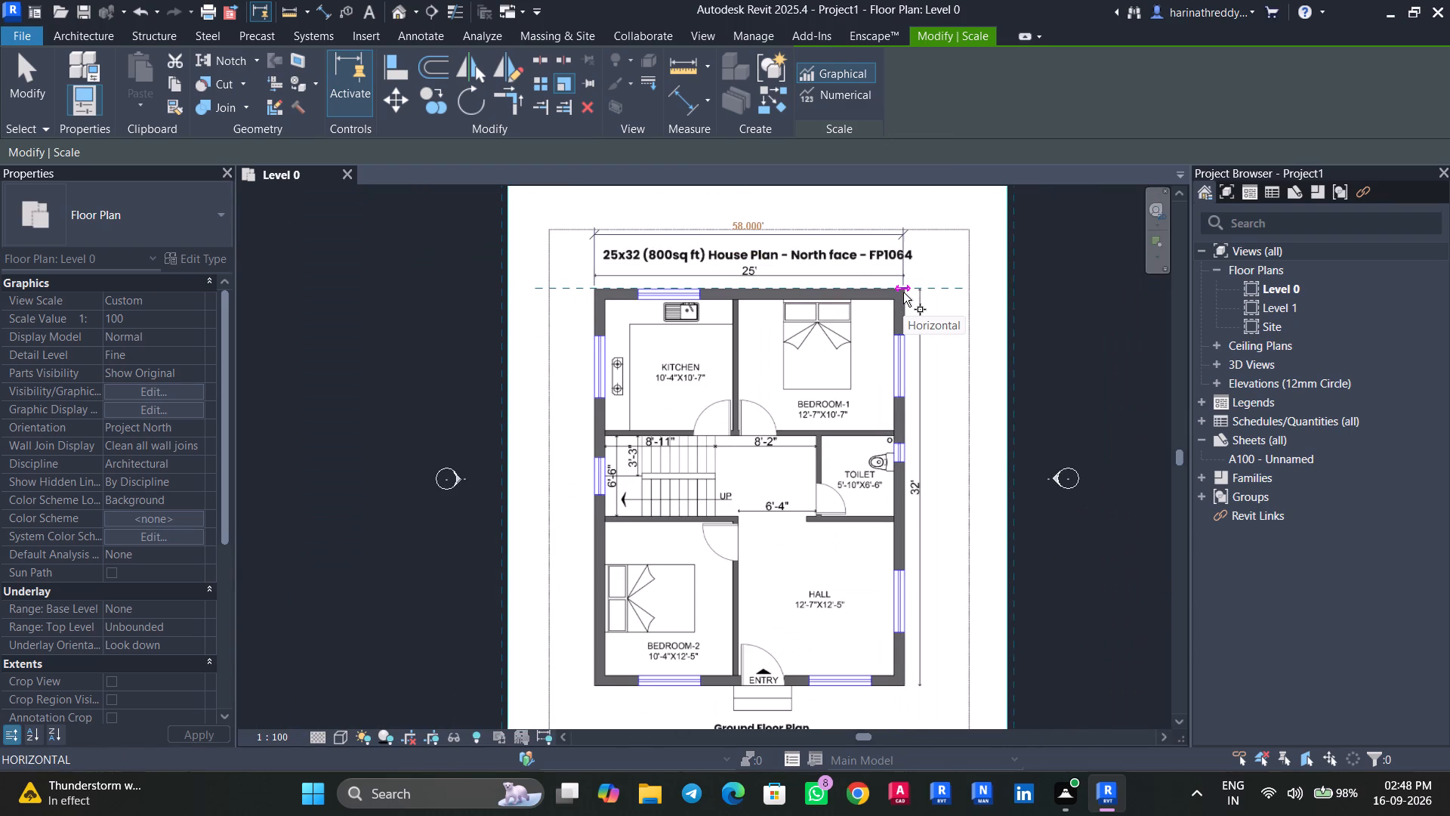
{"action": "scroll", "coordinate": [903, 292], "scroll_direction": "up", "scroll_amount": 2}
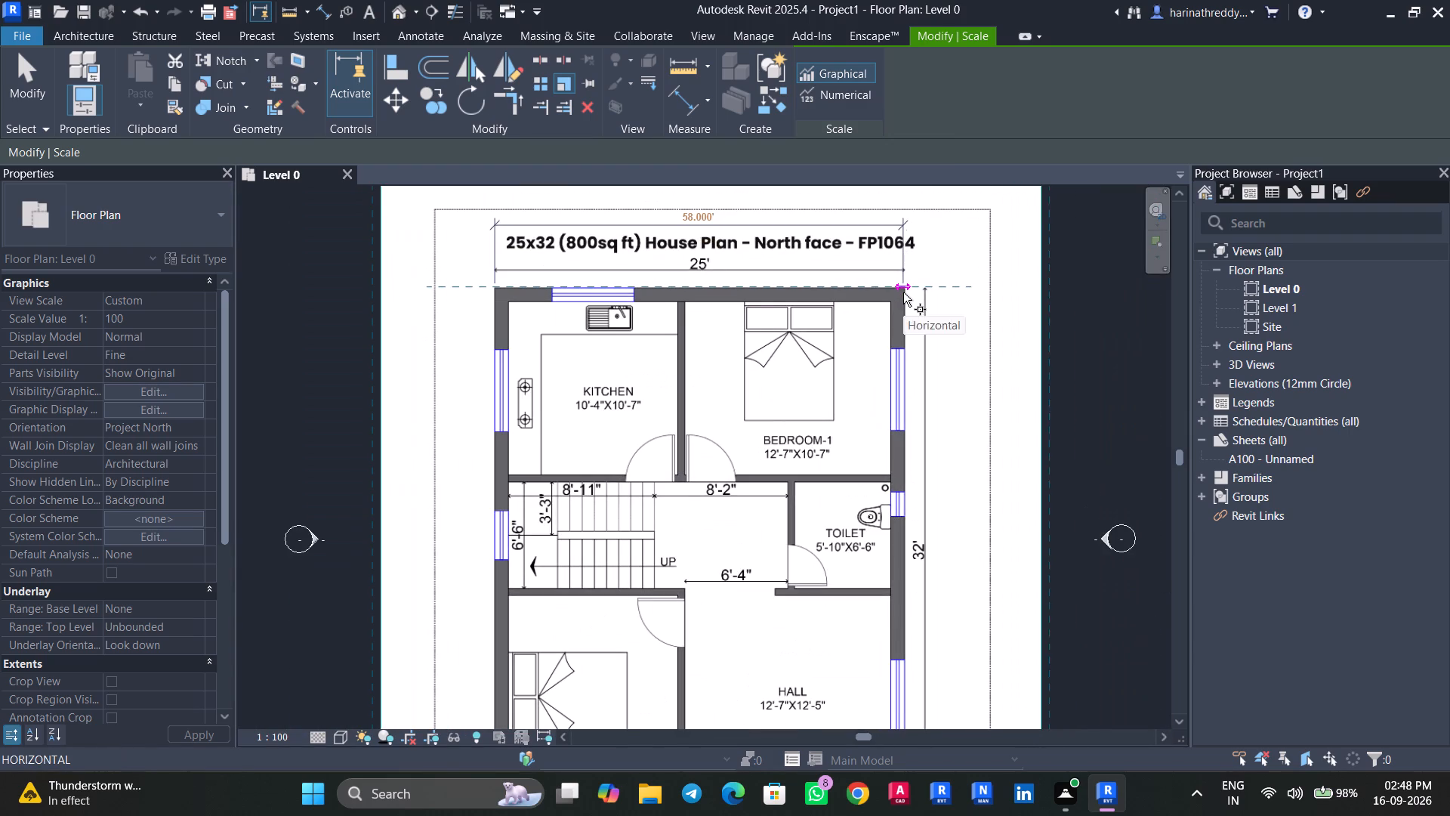
{"action": "scroll", "coordinate": [903, 292], "scroll_direction": "up", "scroll_amount": 6}
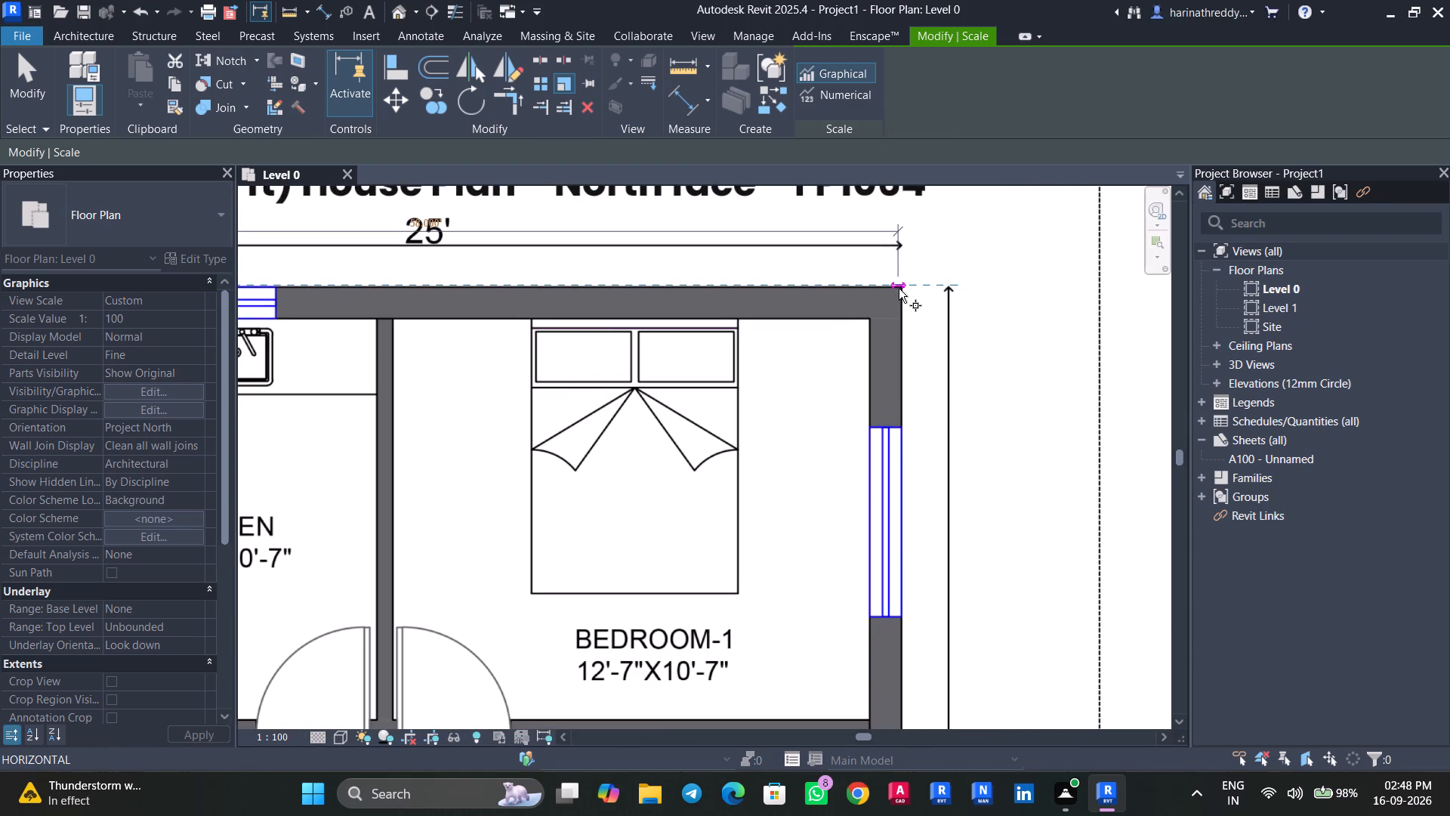
{"action": "left_click", "coordinate": [899, 289]}
{"action": "type", "text": "25"}
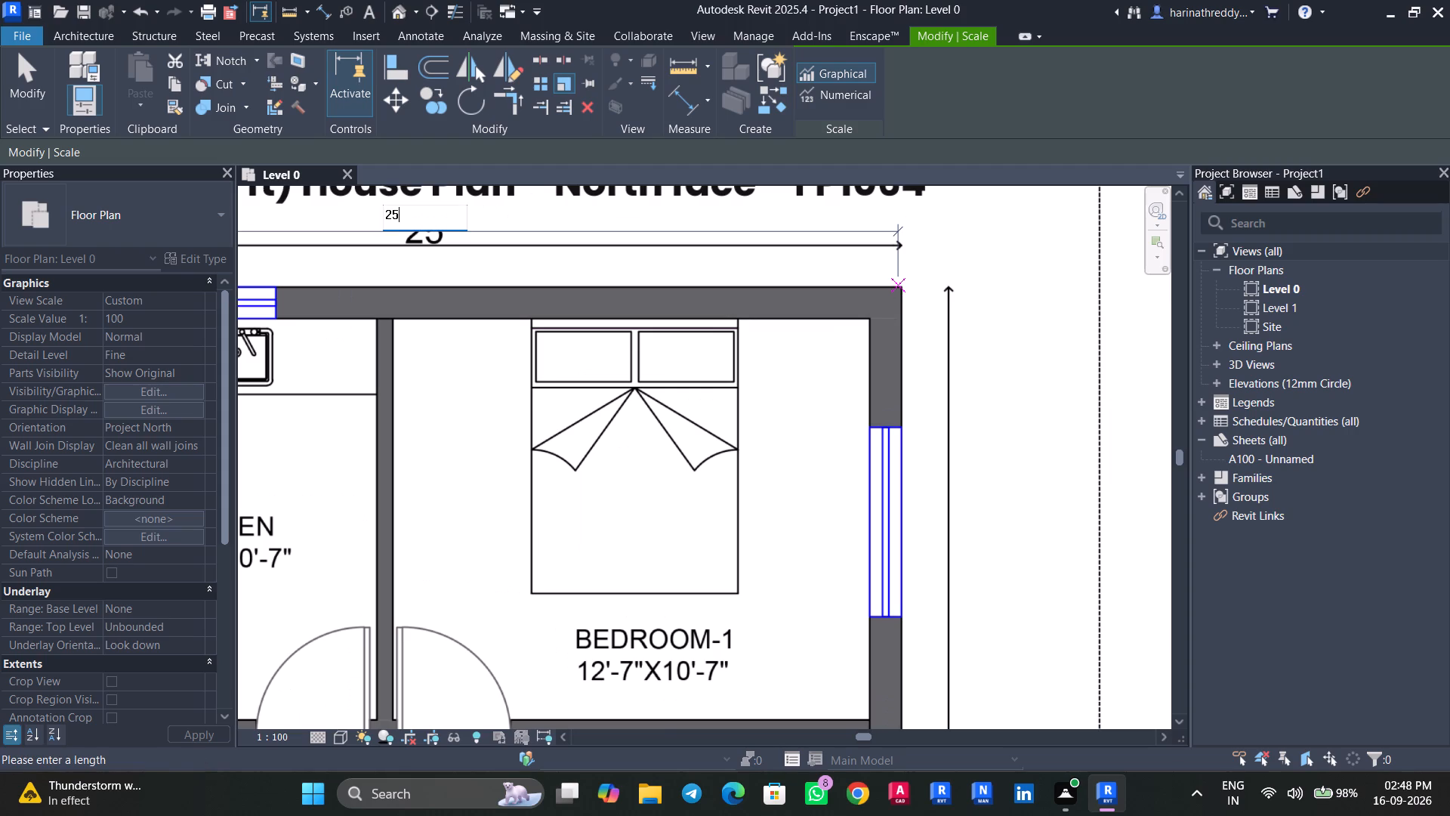
{"action": "key", "text": "apostrophe"}
{"action": "key", "text": "Return"}
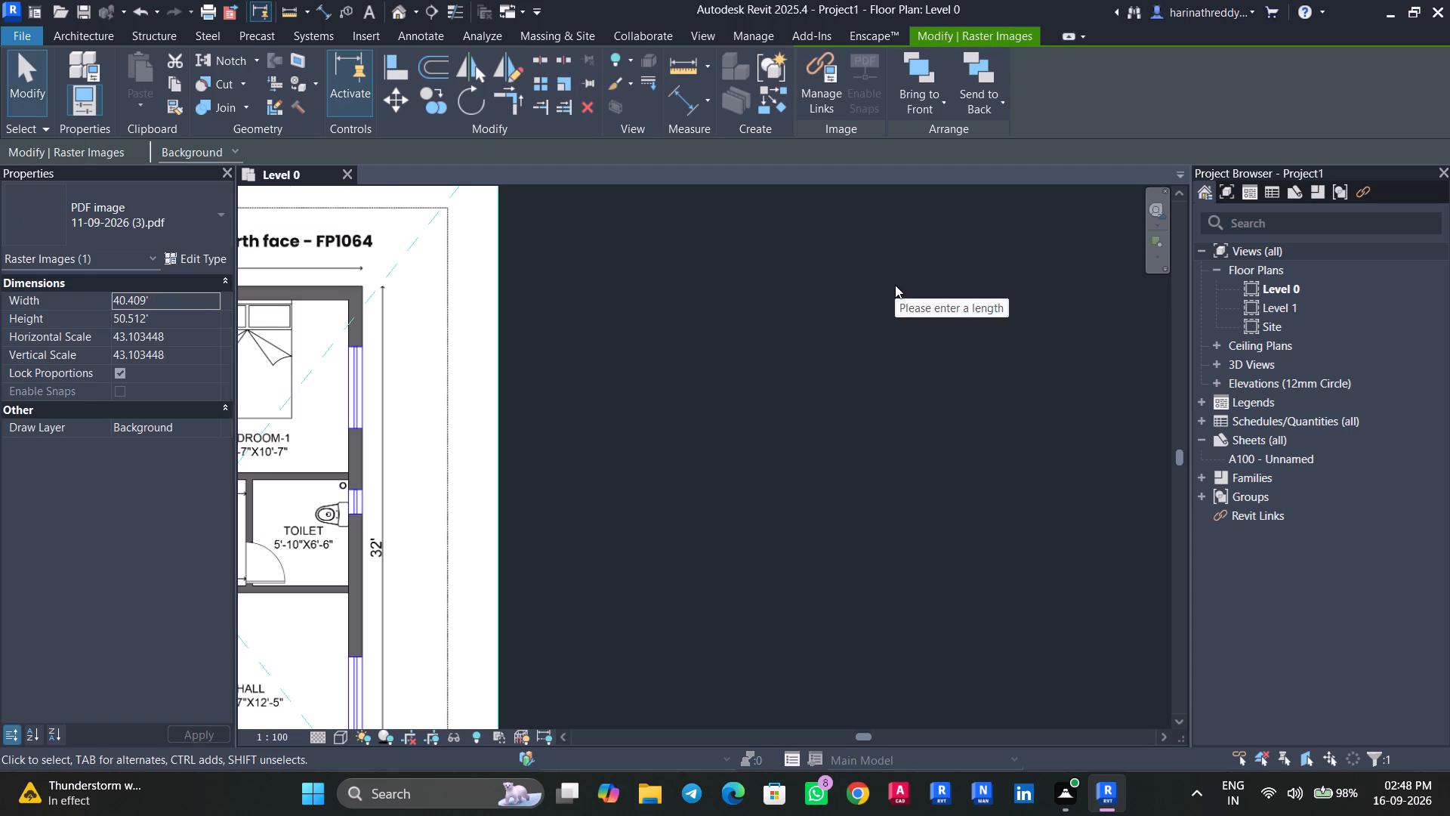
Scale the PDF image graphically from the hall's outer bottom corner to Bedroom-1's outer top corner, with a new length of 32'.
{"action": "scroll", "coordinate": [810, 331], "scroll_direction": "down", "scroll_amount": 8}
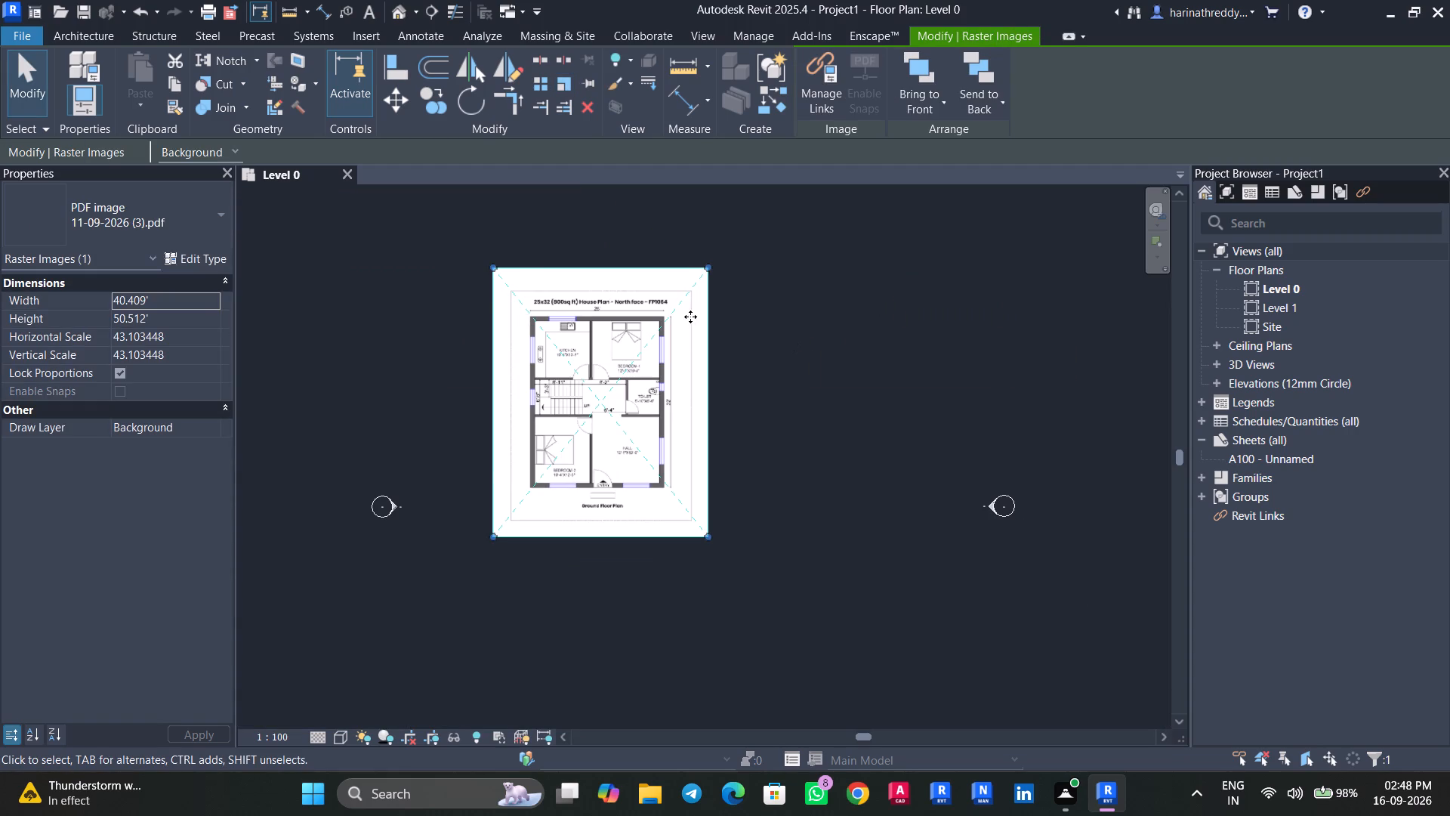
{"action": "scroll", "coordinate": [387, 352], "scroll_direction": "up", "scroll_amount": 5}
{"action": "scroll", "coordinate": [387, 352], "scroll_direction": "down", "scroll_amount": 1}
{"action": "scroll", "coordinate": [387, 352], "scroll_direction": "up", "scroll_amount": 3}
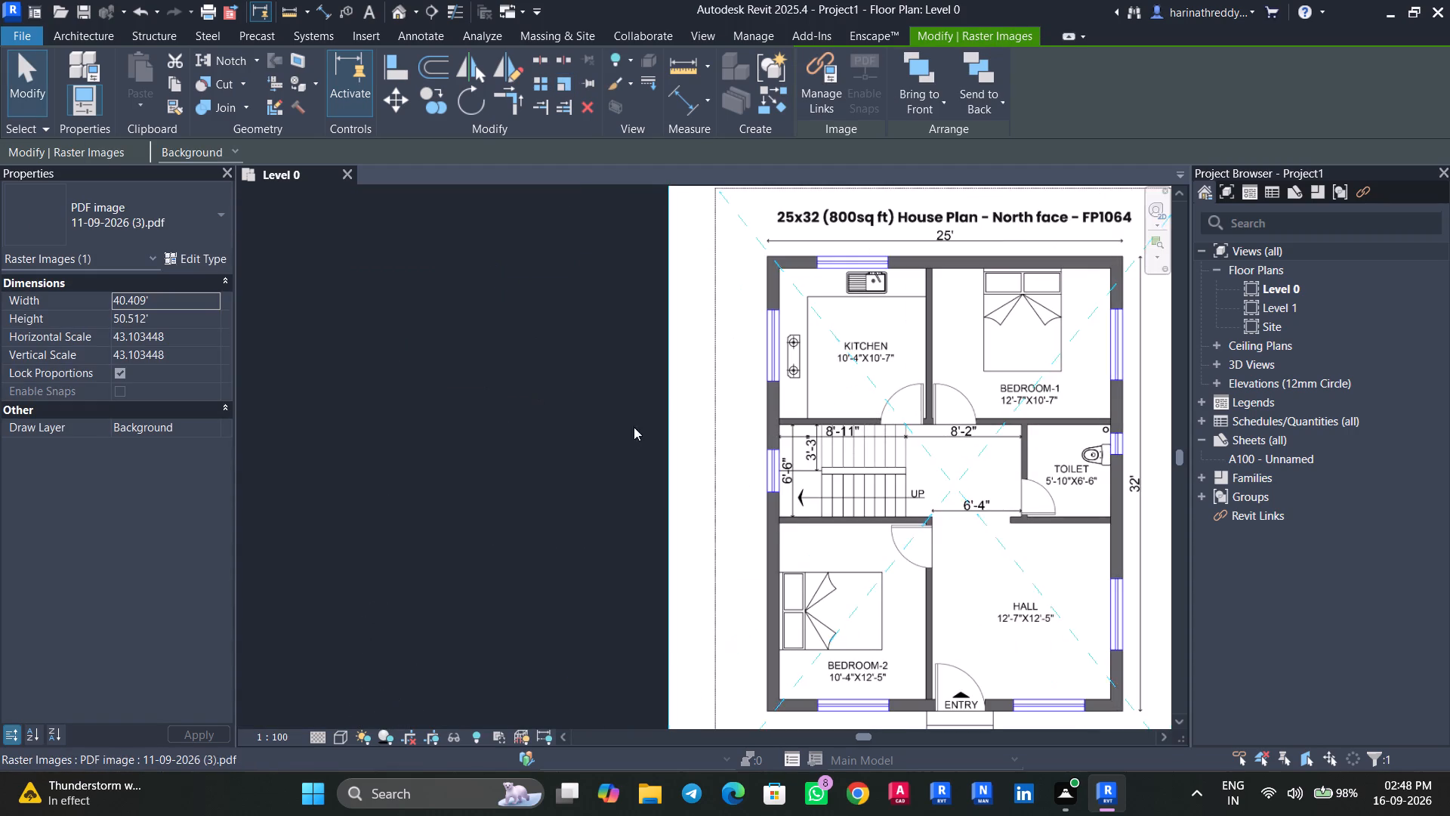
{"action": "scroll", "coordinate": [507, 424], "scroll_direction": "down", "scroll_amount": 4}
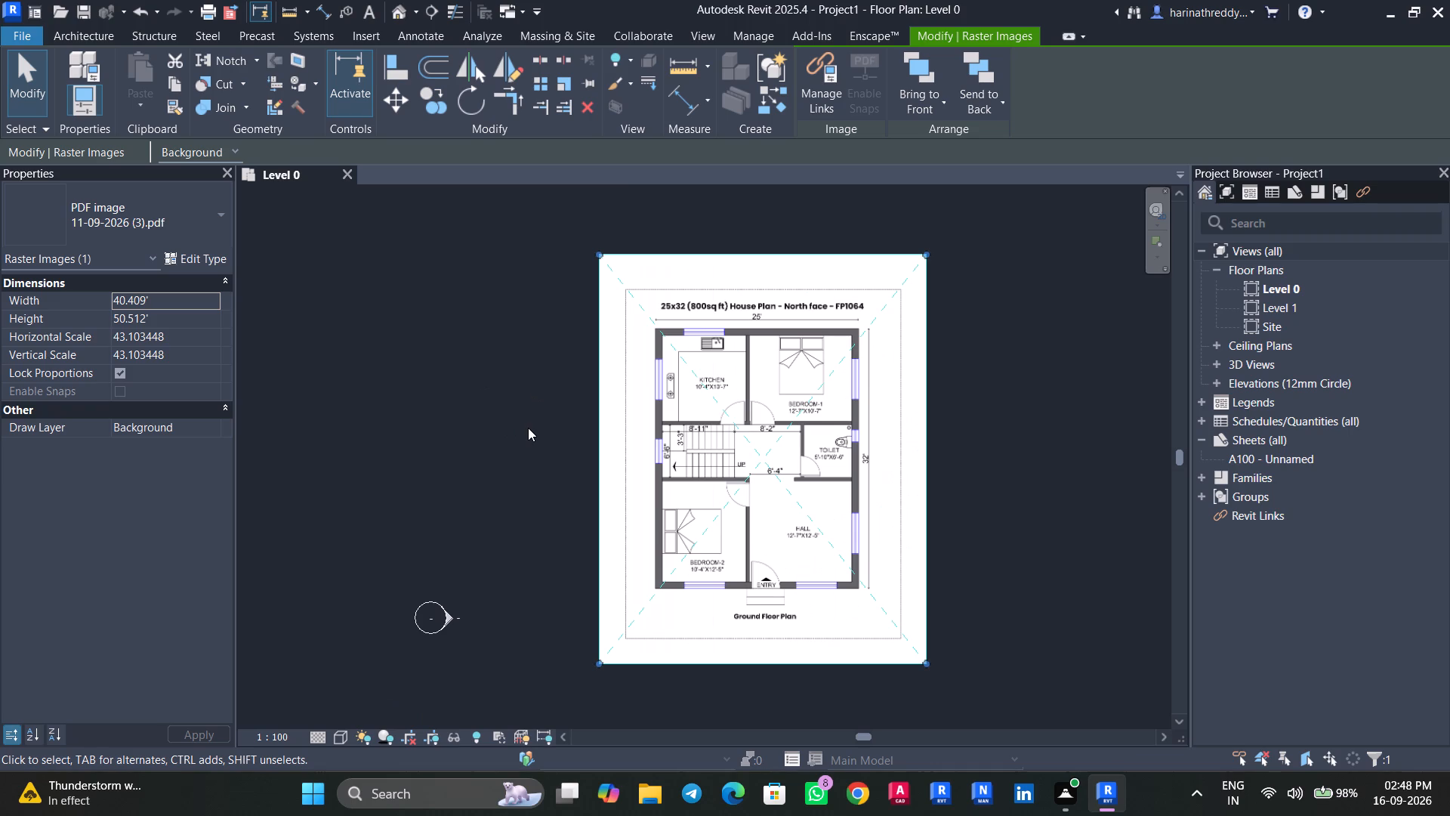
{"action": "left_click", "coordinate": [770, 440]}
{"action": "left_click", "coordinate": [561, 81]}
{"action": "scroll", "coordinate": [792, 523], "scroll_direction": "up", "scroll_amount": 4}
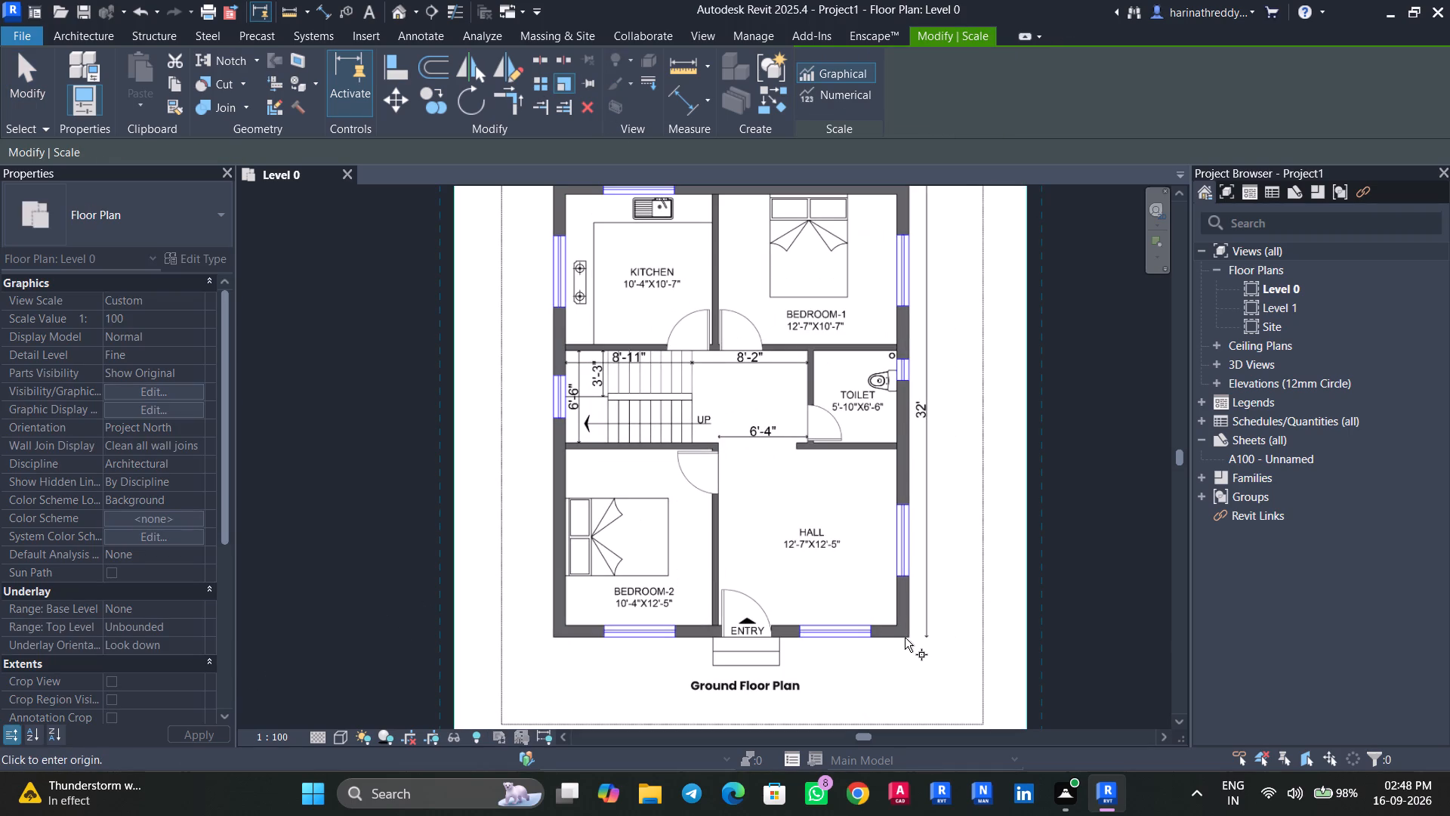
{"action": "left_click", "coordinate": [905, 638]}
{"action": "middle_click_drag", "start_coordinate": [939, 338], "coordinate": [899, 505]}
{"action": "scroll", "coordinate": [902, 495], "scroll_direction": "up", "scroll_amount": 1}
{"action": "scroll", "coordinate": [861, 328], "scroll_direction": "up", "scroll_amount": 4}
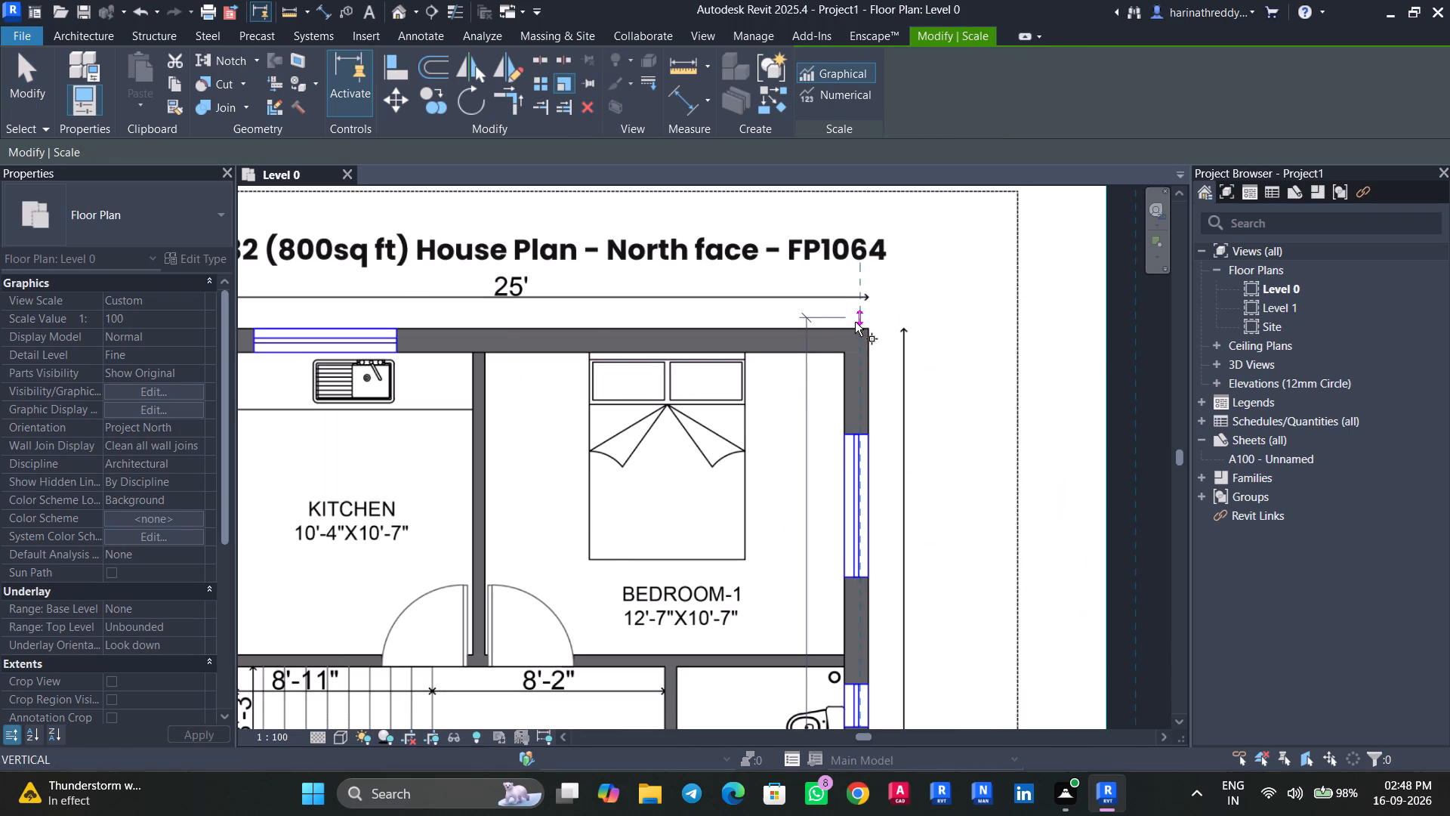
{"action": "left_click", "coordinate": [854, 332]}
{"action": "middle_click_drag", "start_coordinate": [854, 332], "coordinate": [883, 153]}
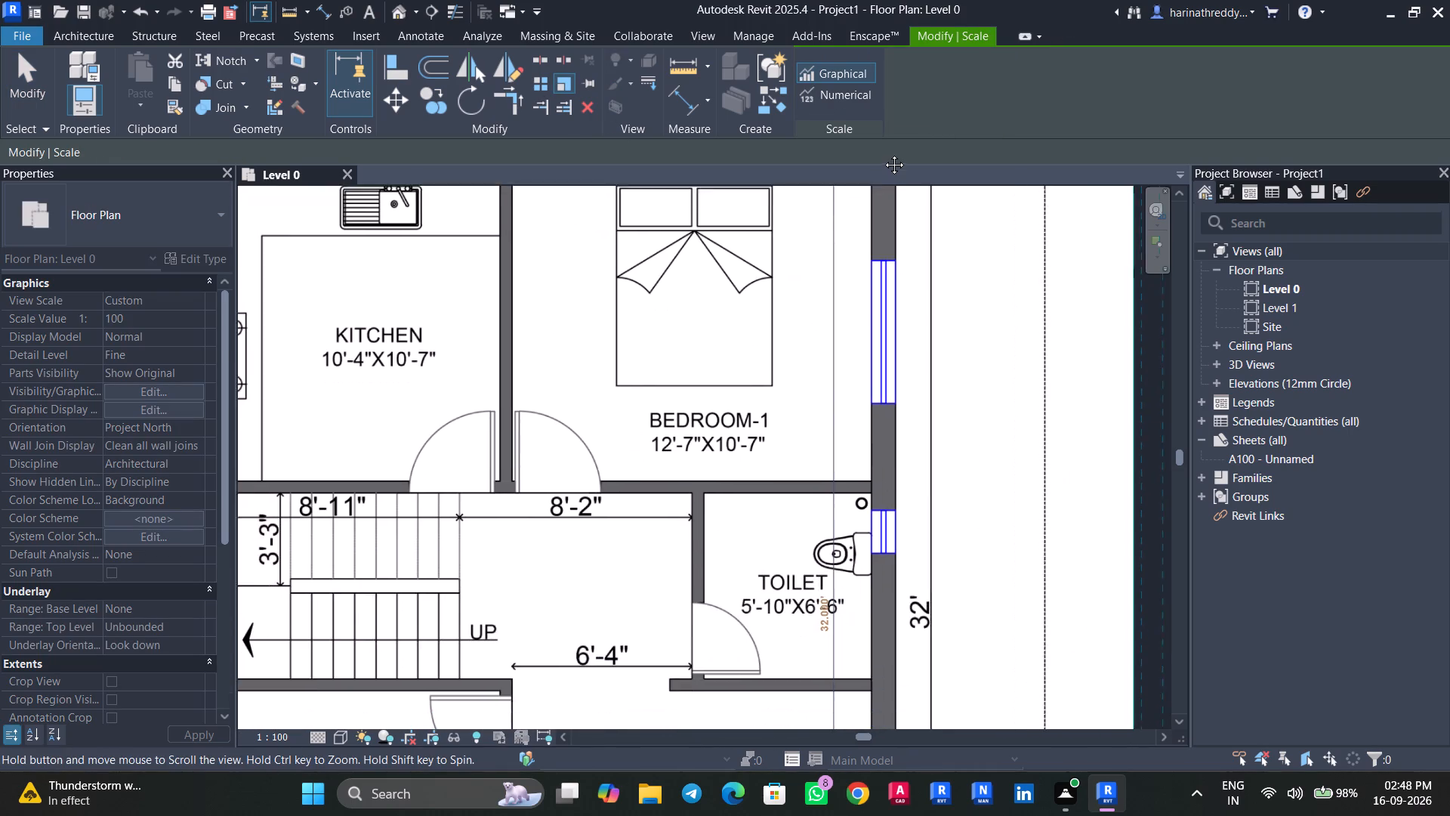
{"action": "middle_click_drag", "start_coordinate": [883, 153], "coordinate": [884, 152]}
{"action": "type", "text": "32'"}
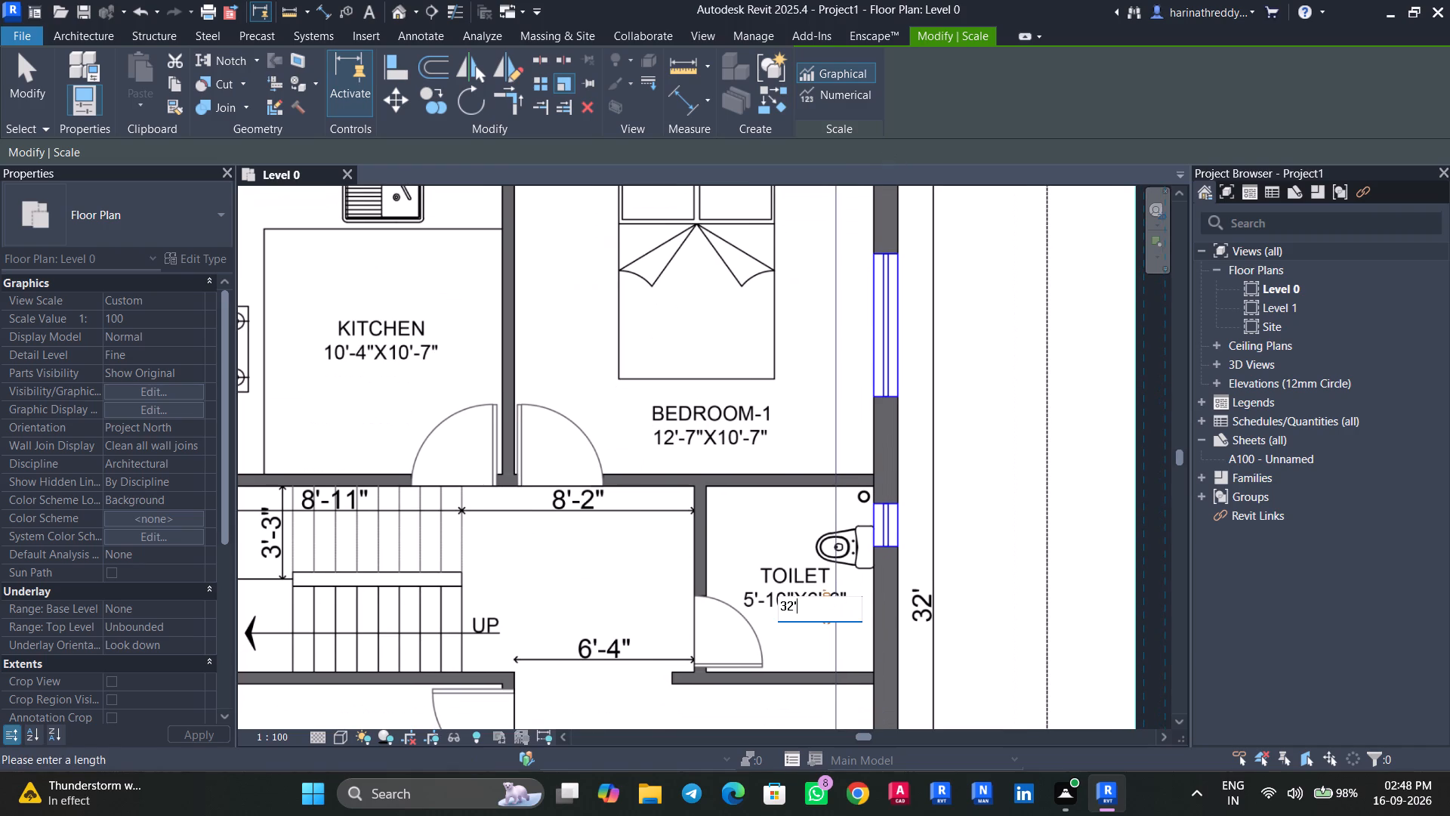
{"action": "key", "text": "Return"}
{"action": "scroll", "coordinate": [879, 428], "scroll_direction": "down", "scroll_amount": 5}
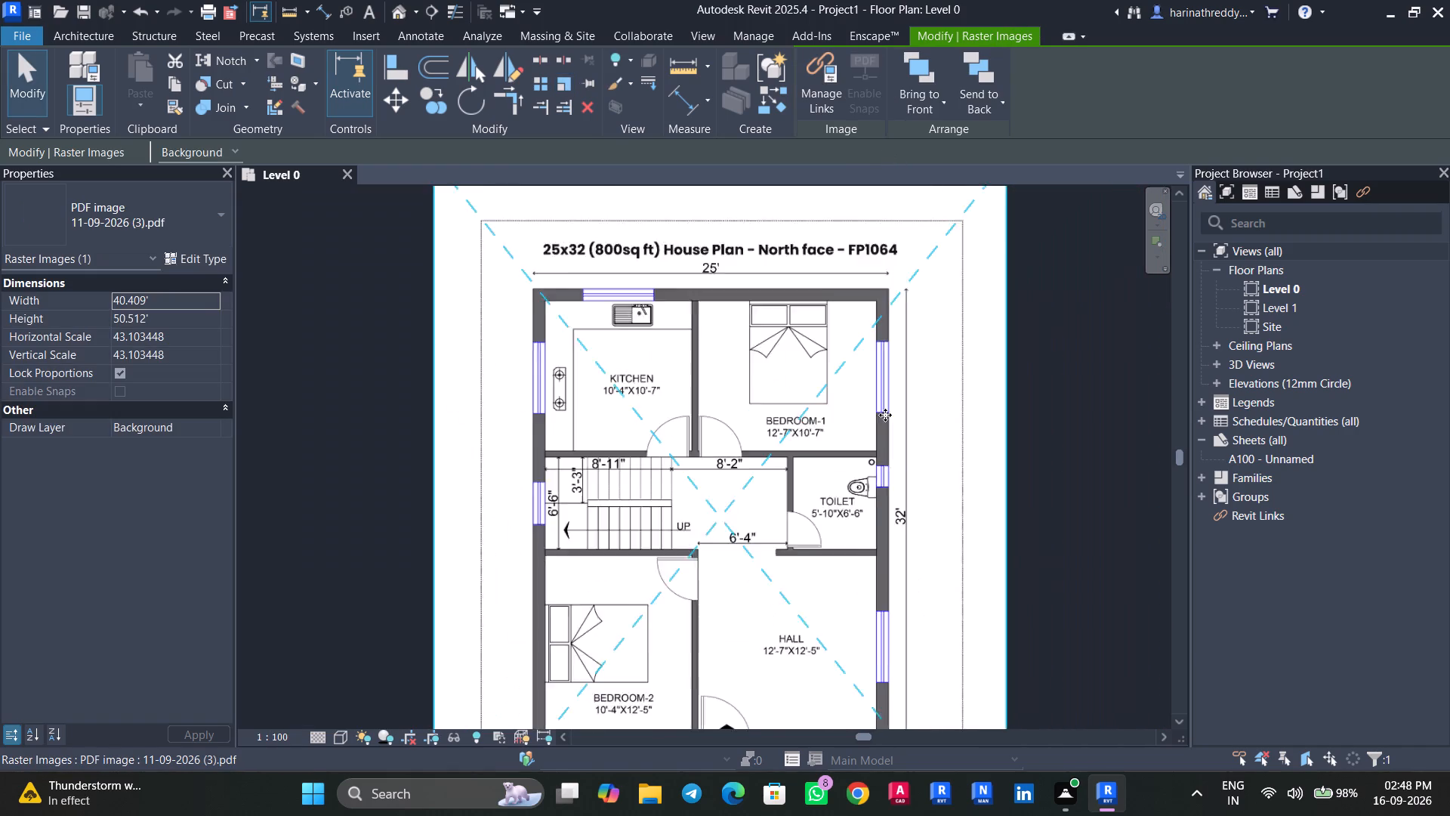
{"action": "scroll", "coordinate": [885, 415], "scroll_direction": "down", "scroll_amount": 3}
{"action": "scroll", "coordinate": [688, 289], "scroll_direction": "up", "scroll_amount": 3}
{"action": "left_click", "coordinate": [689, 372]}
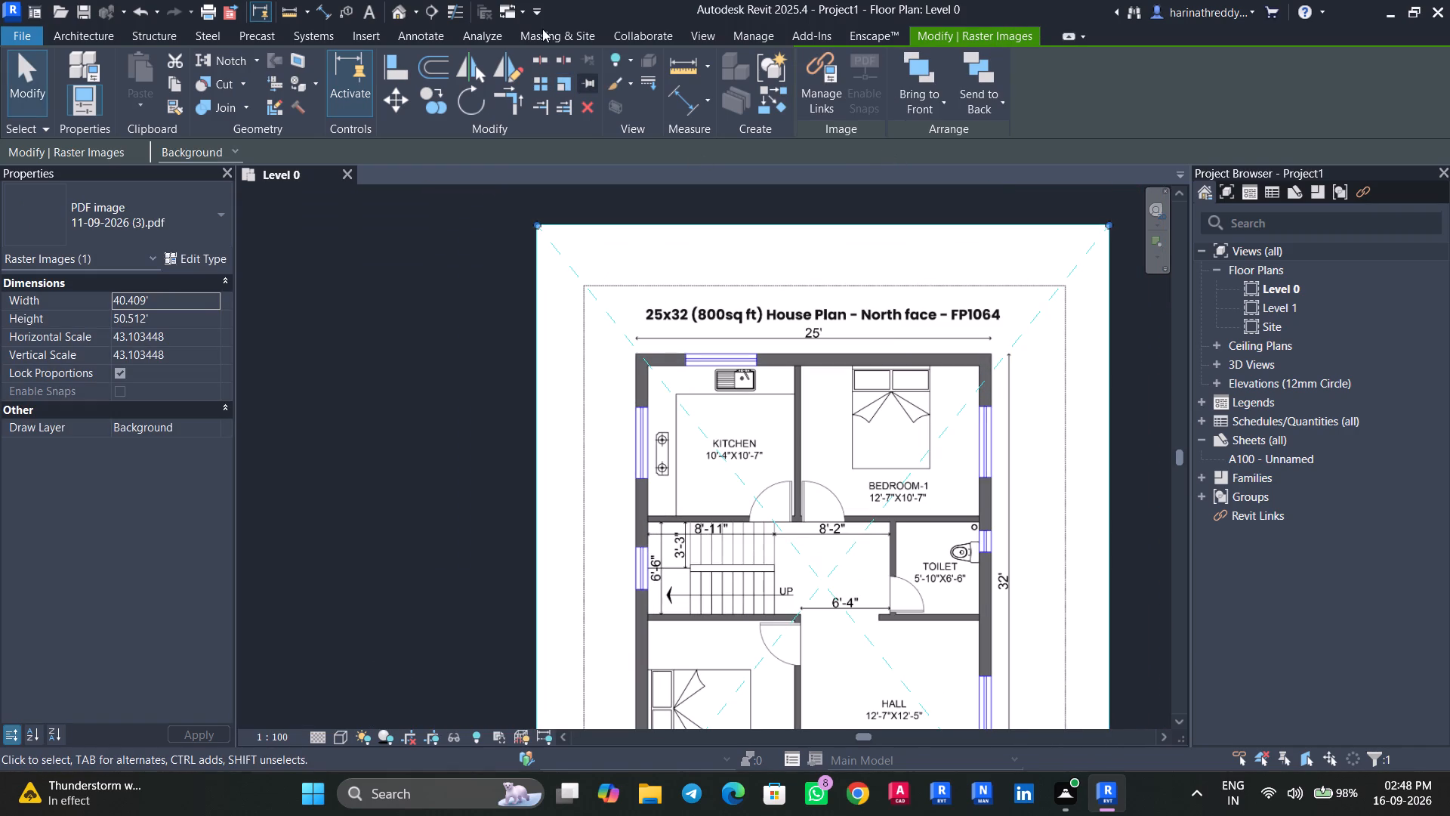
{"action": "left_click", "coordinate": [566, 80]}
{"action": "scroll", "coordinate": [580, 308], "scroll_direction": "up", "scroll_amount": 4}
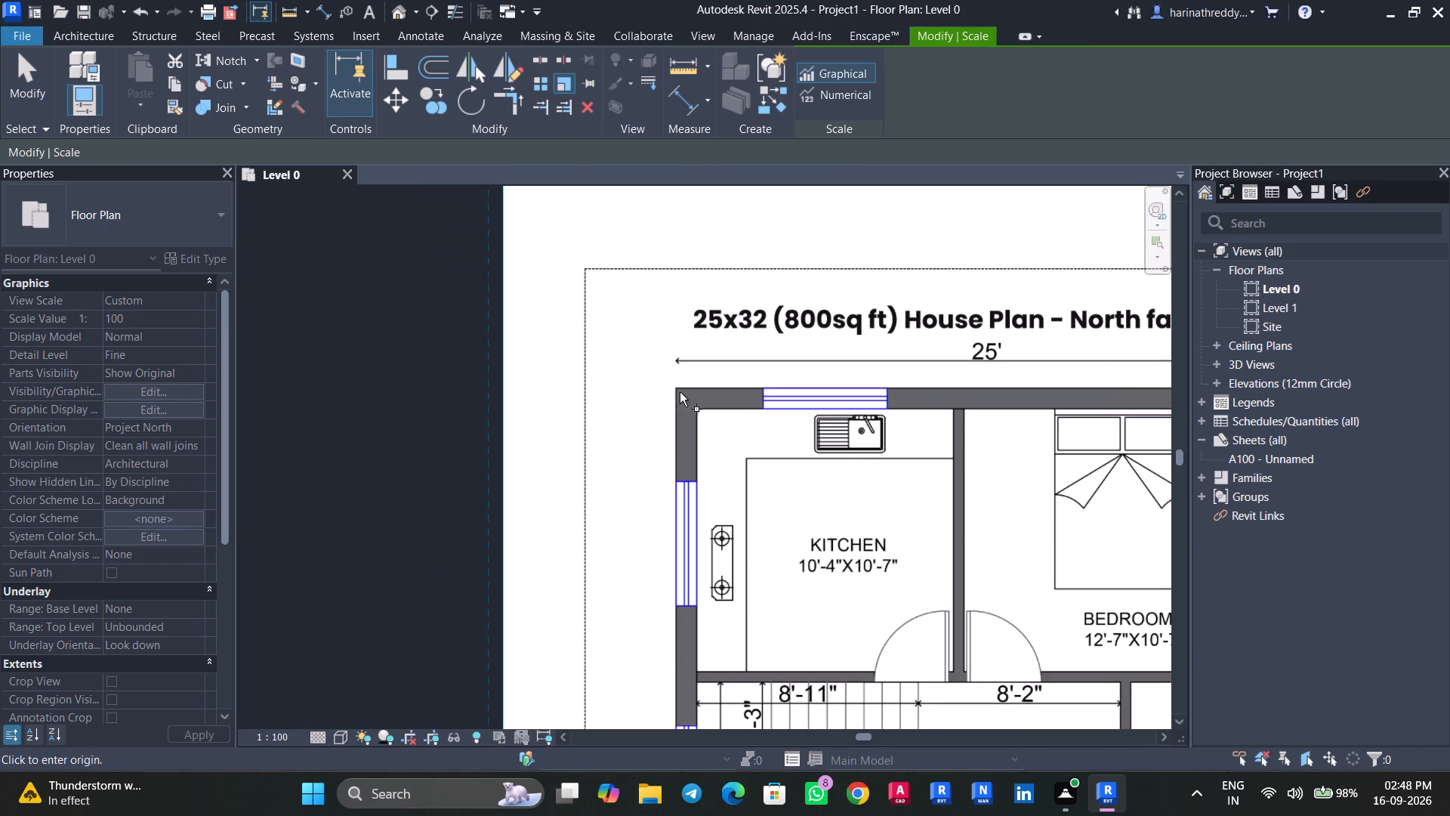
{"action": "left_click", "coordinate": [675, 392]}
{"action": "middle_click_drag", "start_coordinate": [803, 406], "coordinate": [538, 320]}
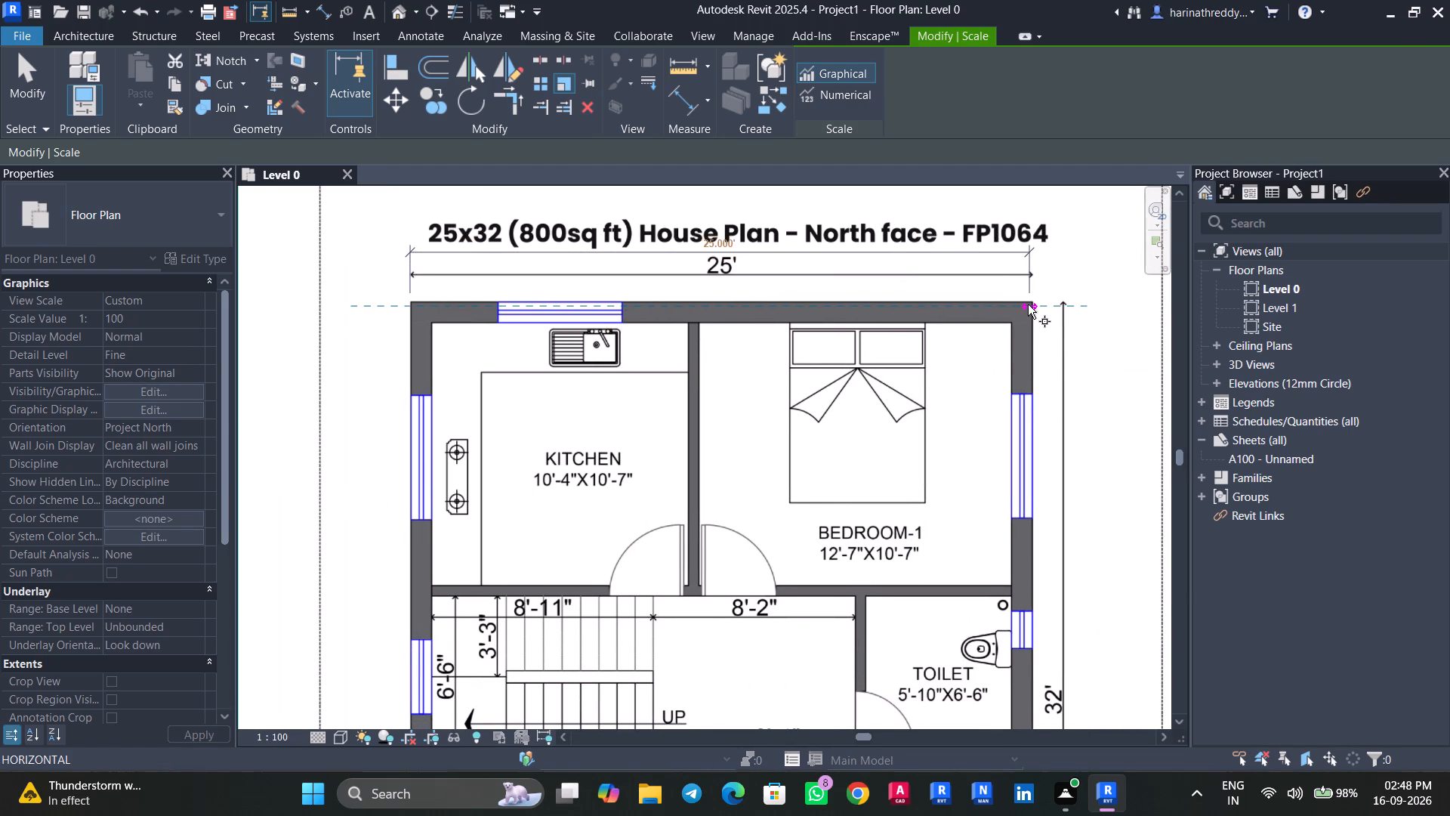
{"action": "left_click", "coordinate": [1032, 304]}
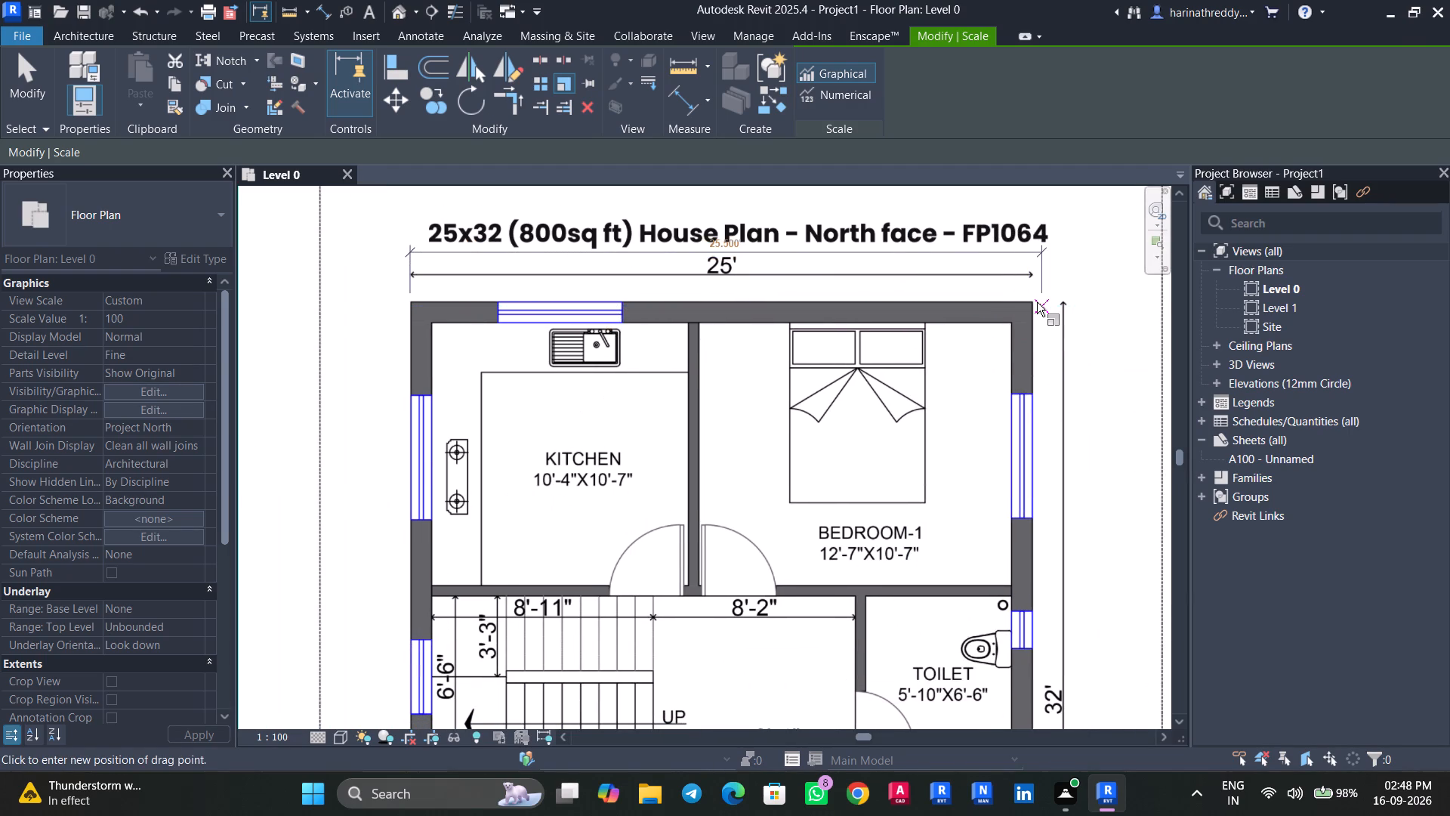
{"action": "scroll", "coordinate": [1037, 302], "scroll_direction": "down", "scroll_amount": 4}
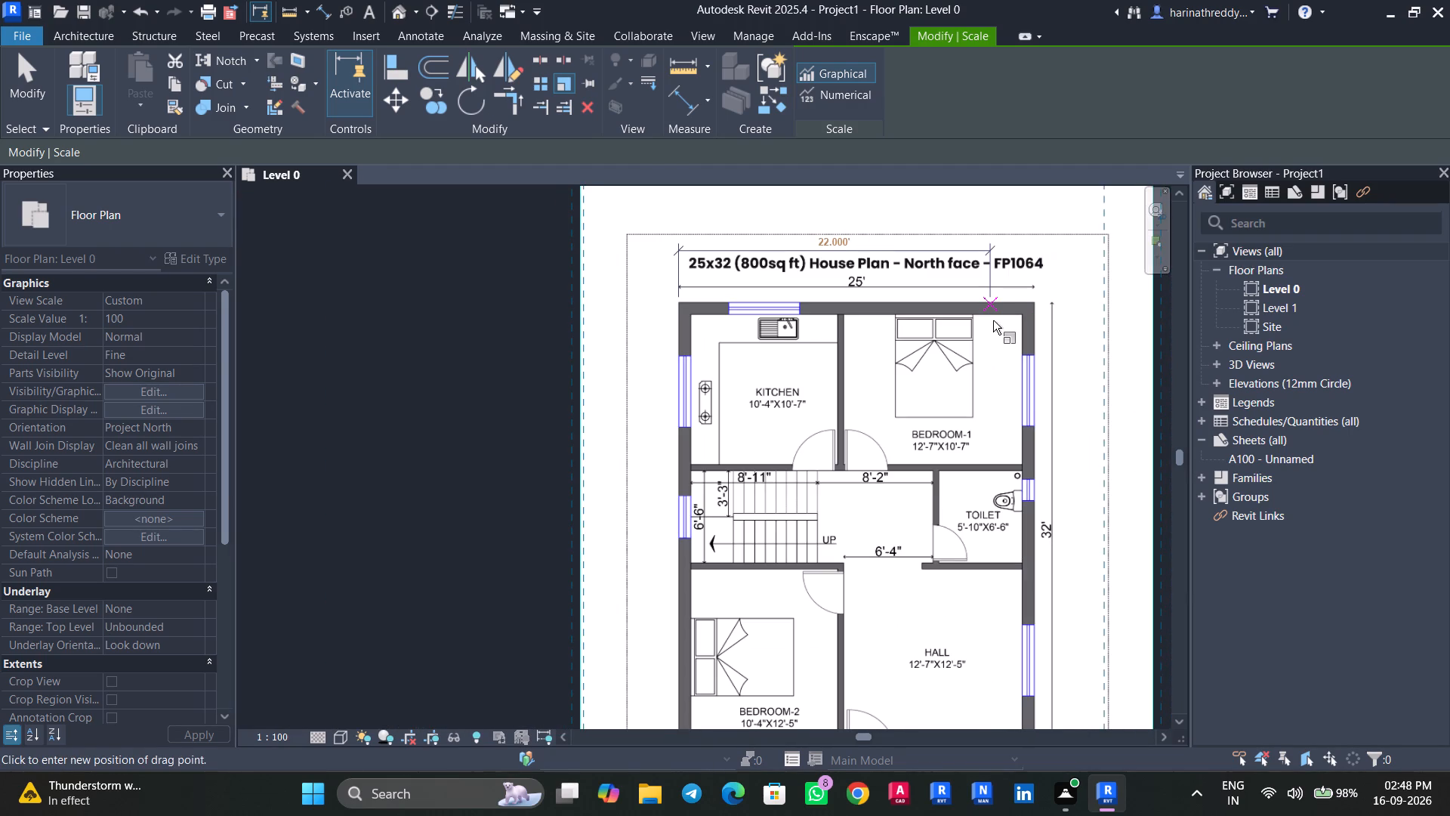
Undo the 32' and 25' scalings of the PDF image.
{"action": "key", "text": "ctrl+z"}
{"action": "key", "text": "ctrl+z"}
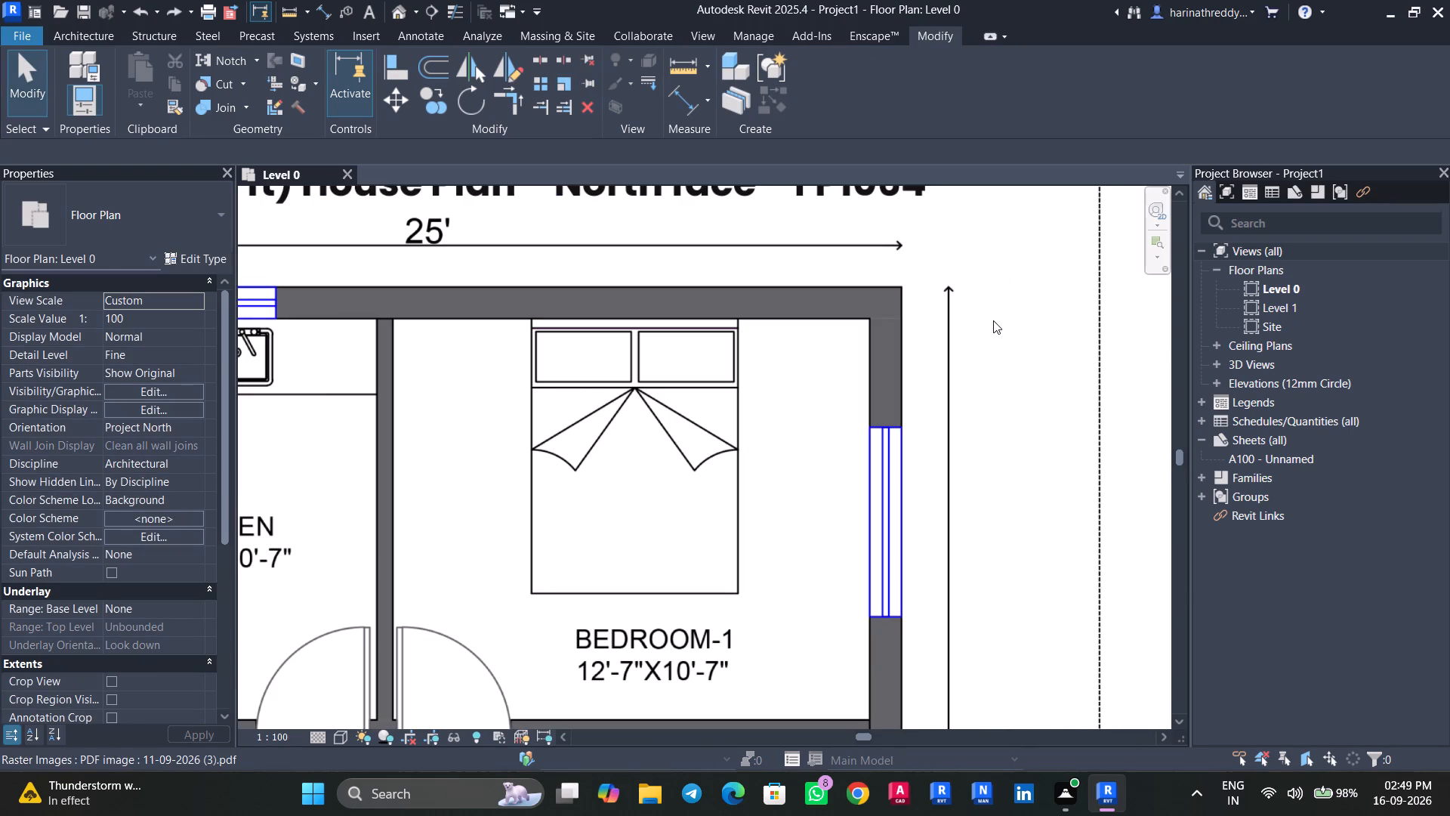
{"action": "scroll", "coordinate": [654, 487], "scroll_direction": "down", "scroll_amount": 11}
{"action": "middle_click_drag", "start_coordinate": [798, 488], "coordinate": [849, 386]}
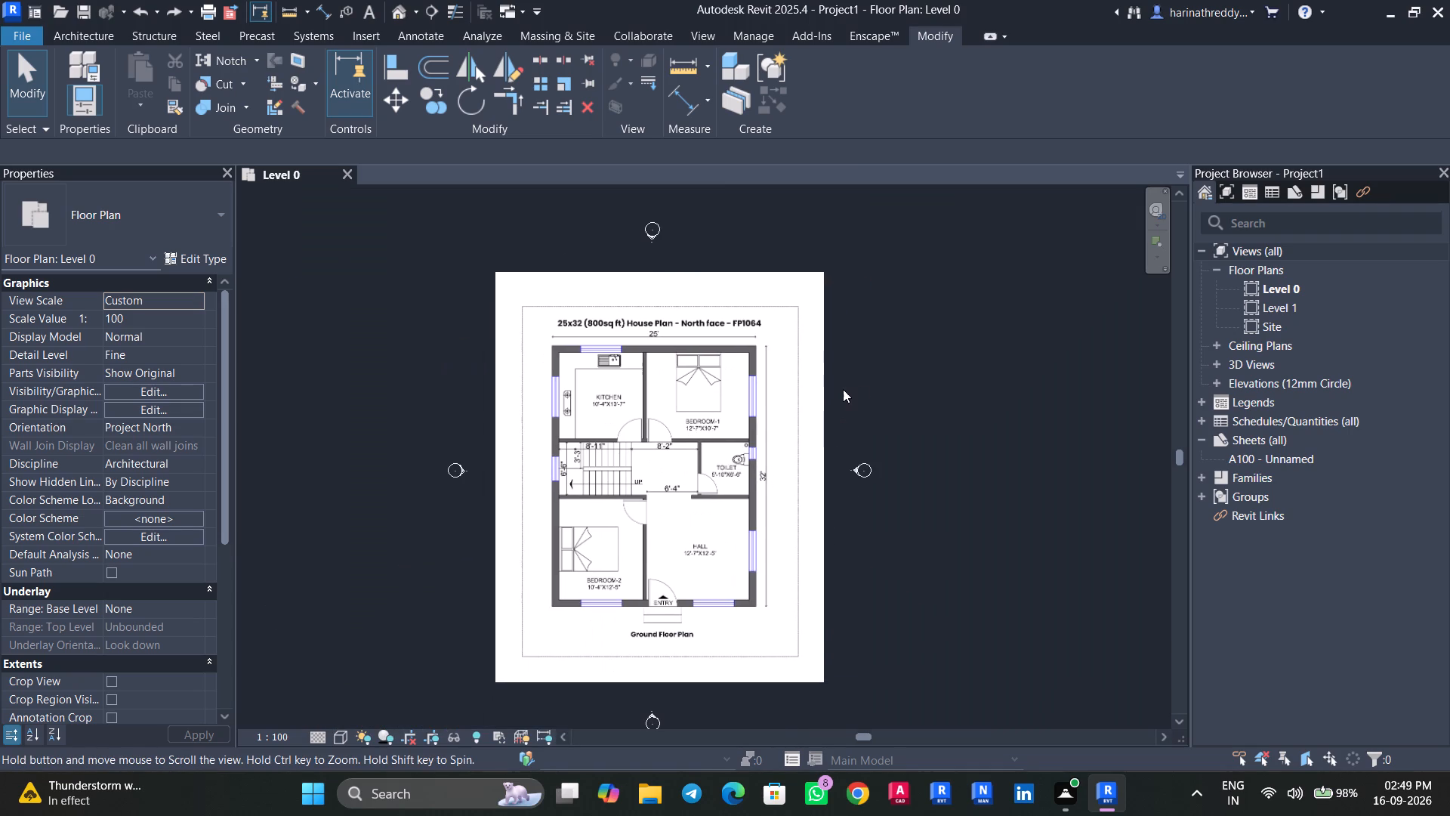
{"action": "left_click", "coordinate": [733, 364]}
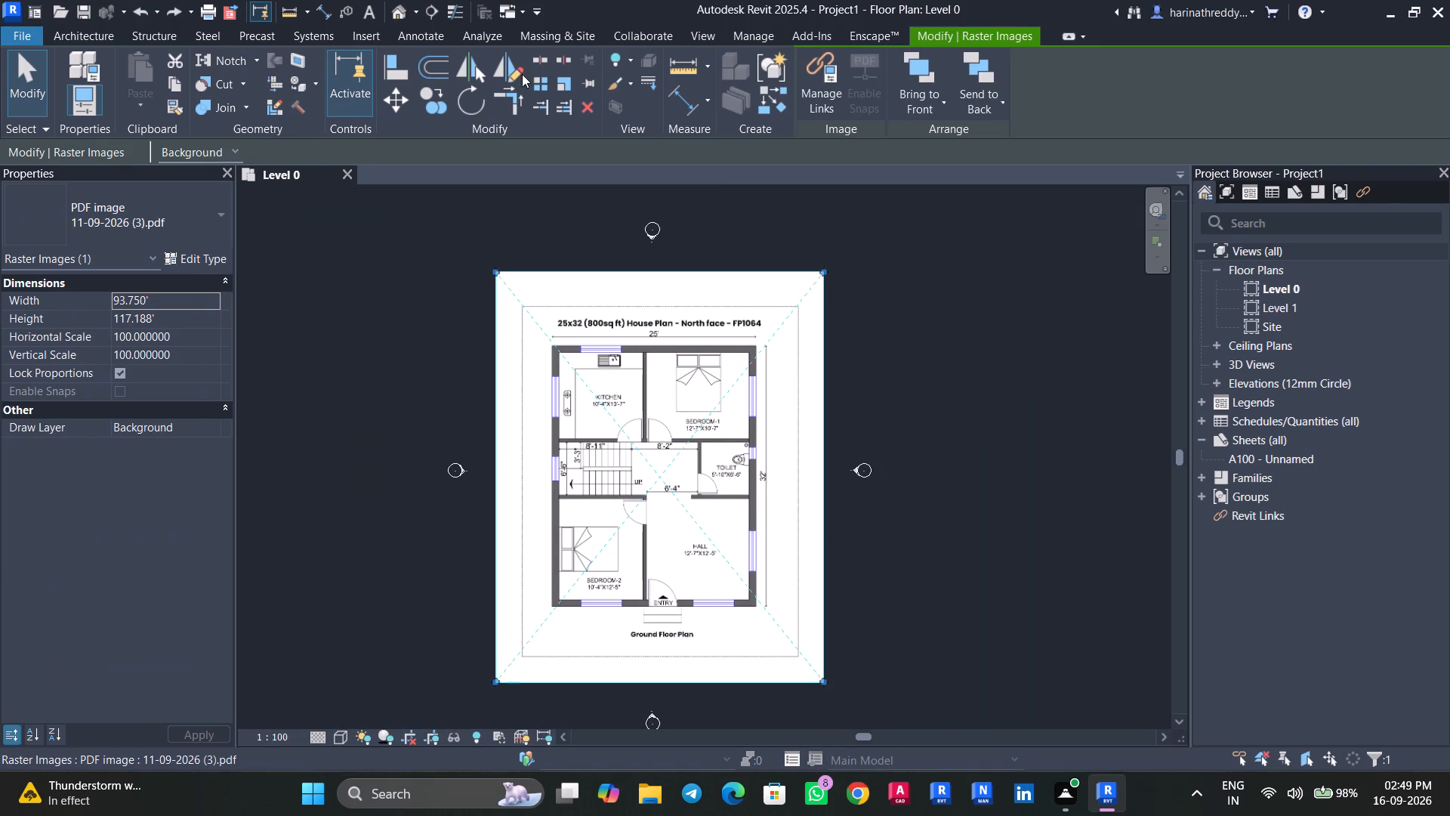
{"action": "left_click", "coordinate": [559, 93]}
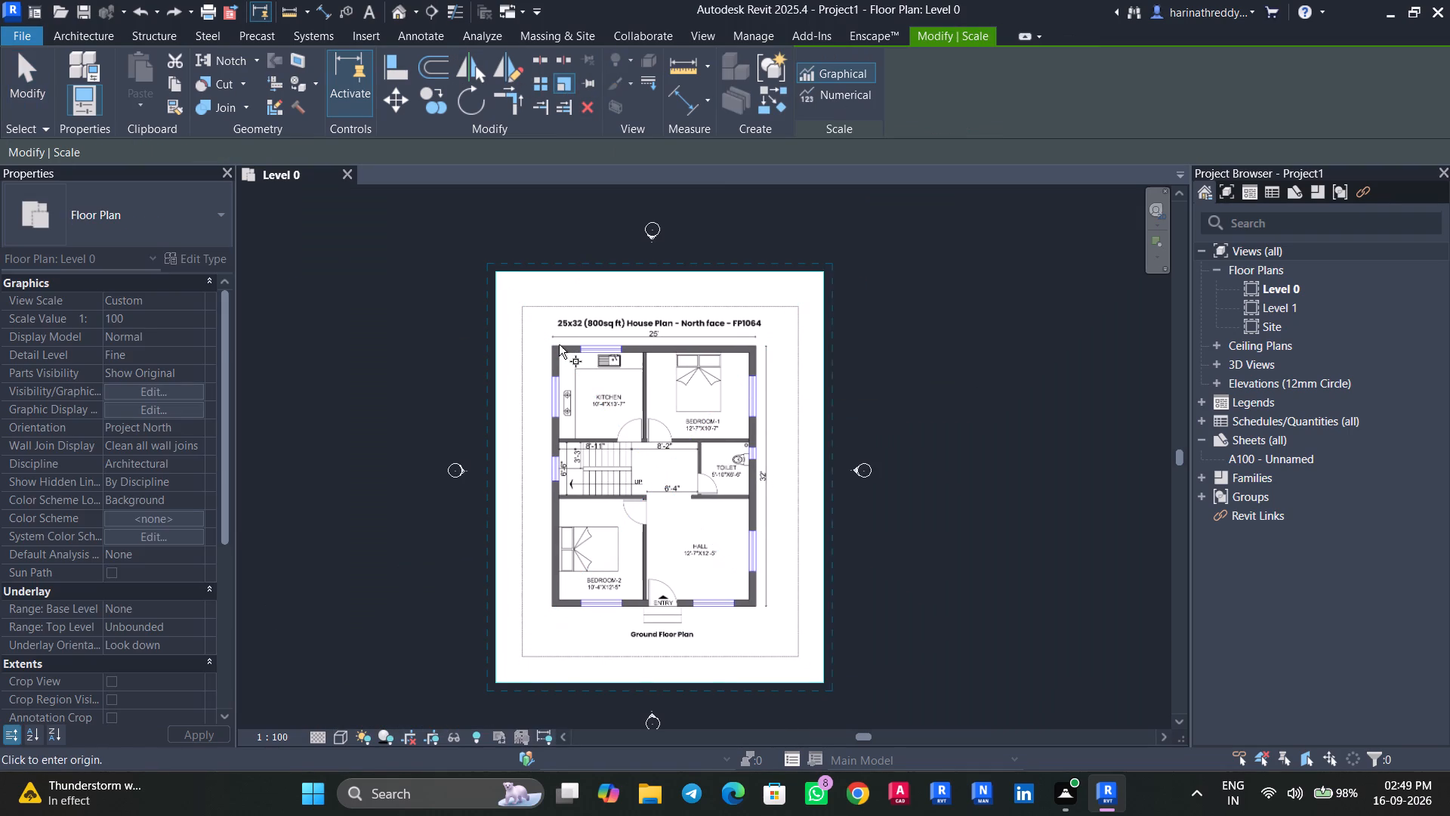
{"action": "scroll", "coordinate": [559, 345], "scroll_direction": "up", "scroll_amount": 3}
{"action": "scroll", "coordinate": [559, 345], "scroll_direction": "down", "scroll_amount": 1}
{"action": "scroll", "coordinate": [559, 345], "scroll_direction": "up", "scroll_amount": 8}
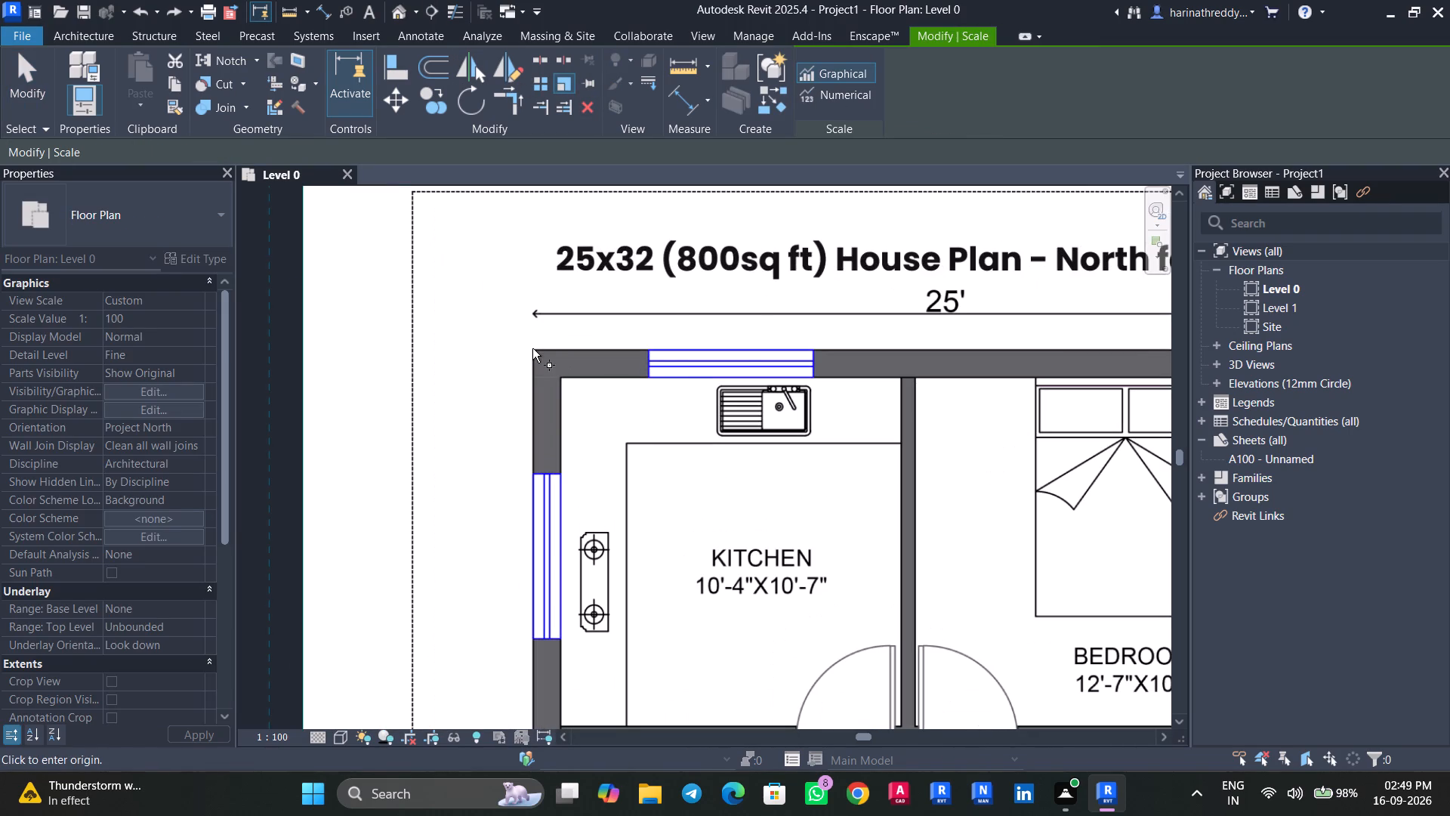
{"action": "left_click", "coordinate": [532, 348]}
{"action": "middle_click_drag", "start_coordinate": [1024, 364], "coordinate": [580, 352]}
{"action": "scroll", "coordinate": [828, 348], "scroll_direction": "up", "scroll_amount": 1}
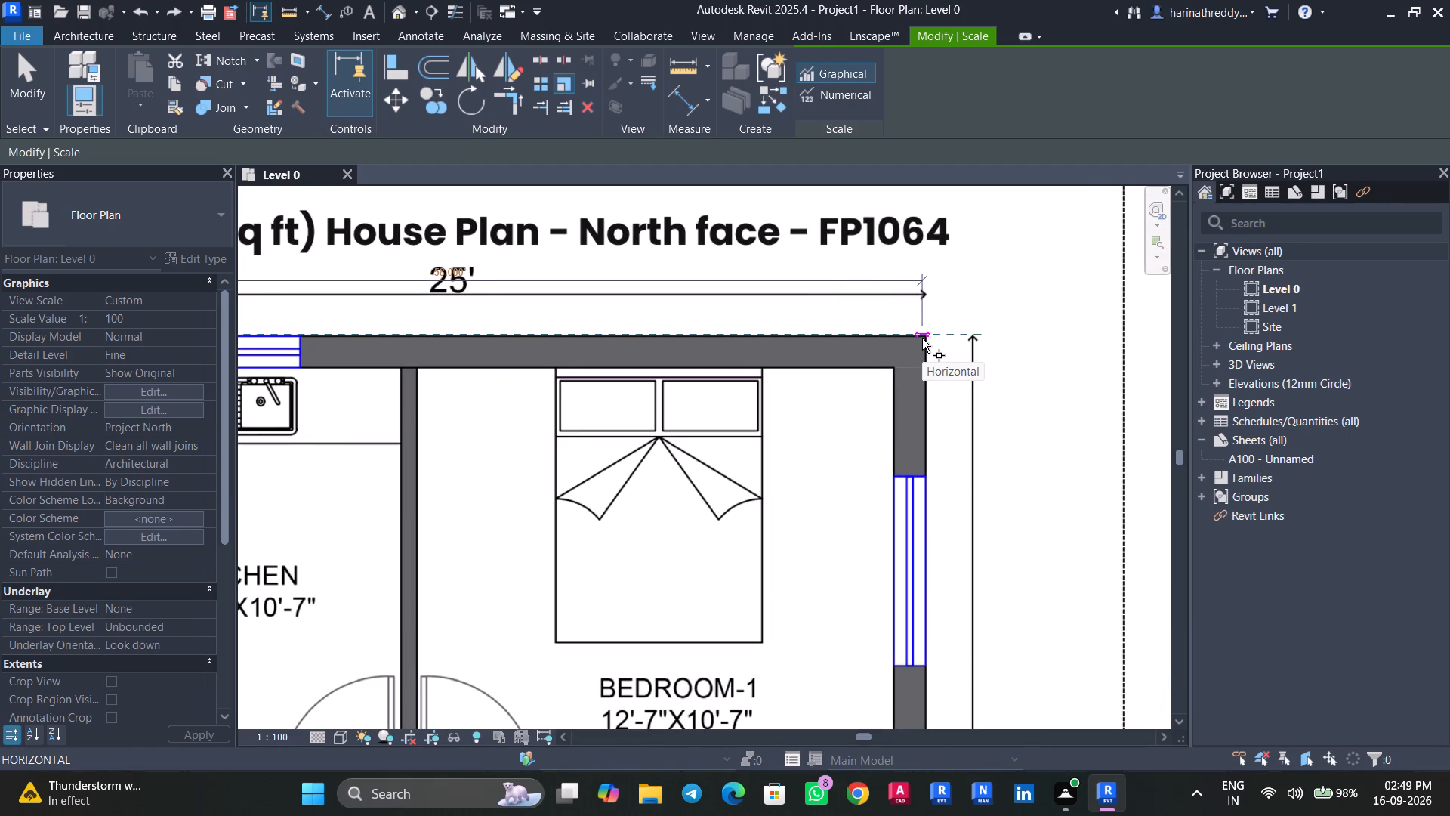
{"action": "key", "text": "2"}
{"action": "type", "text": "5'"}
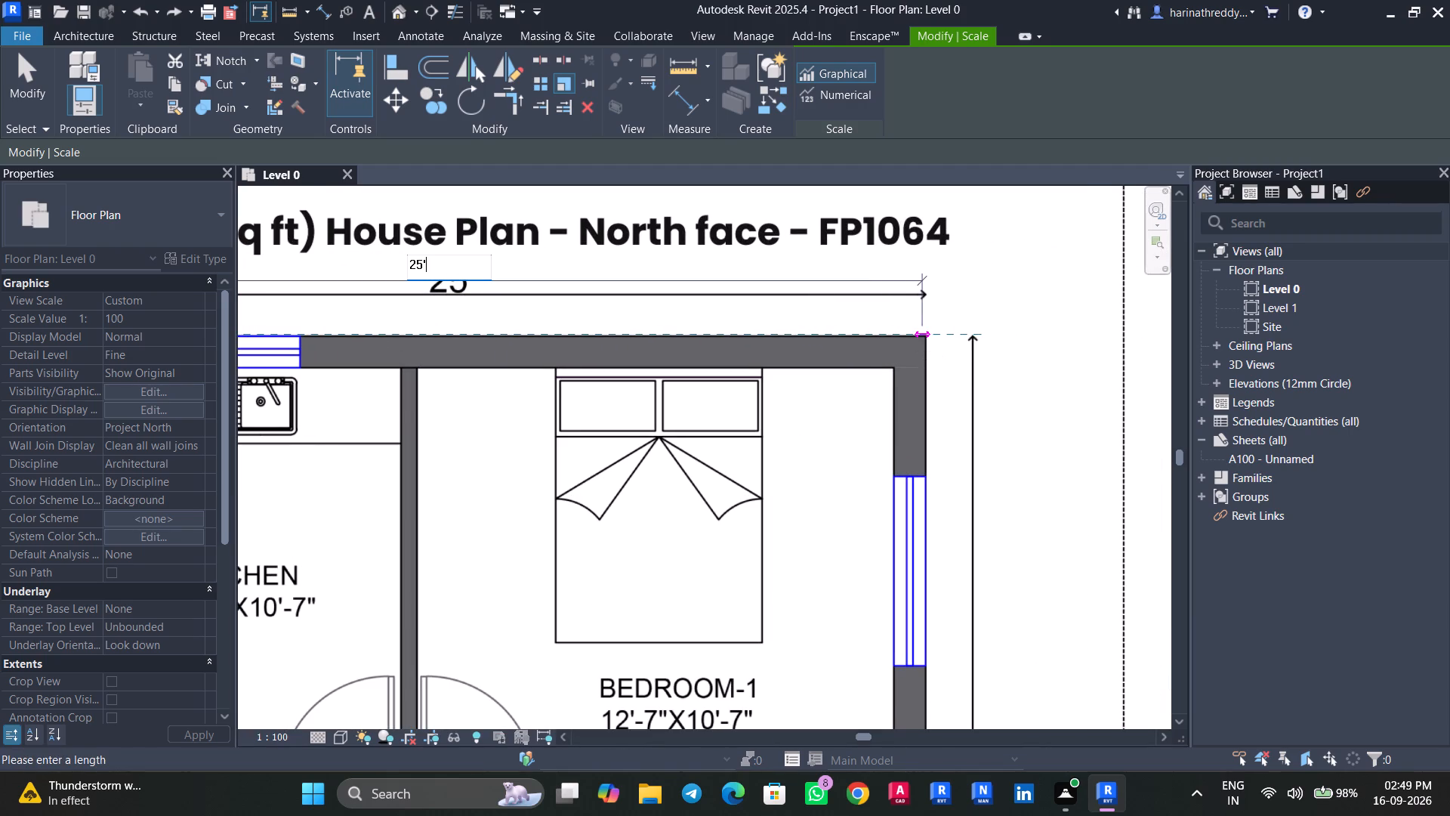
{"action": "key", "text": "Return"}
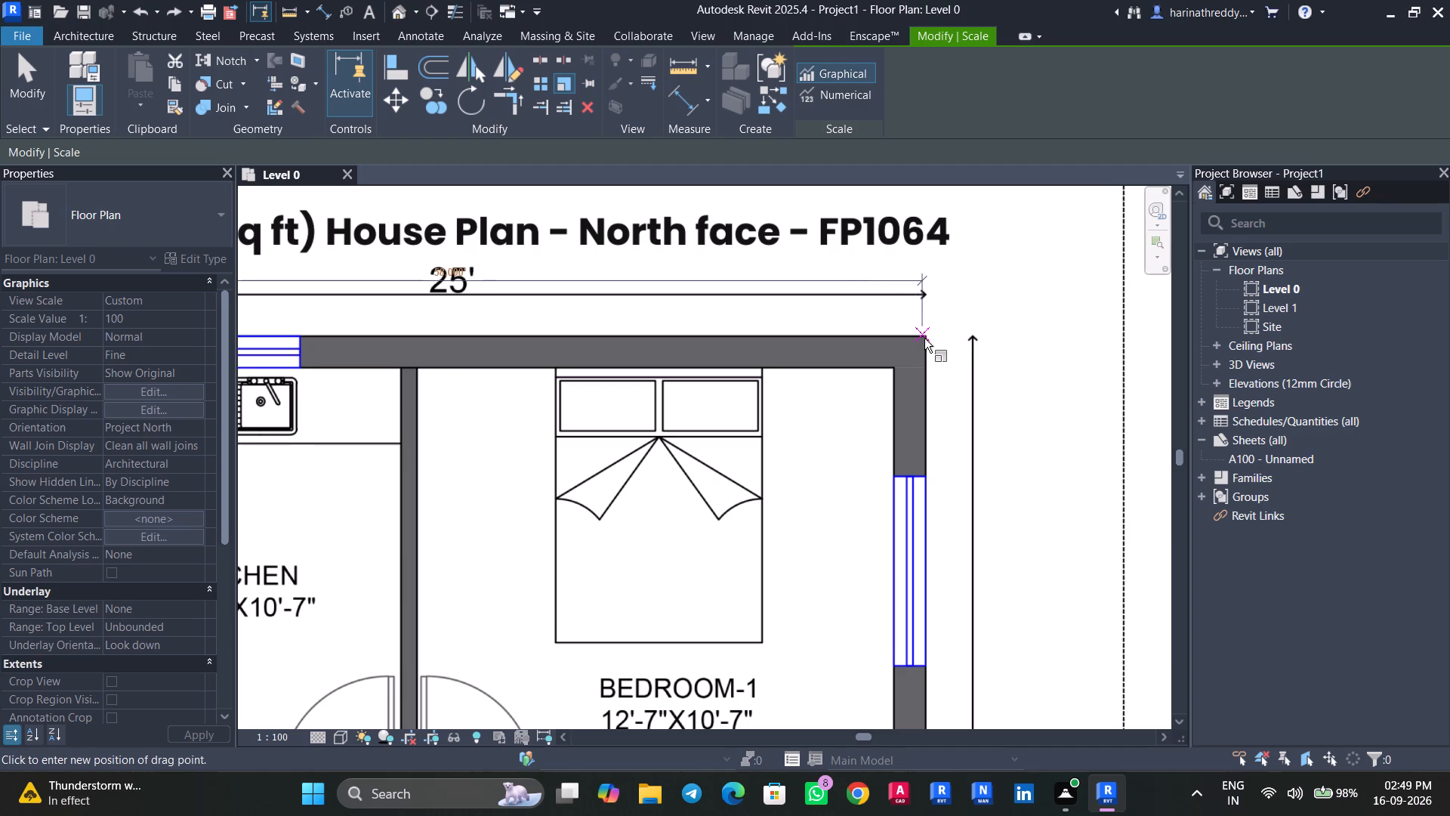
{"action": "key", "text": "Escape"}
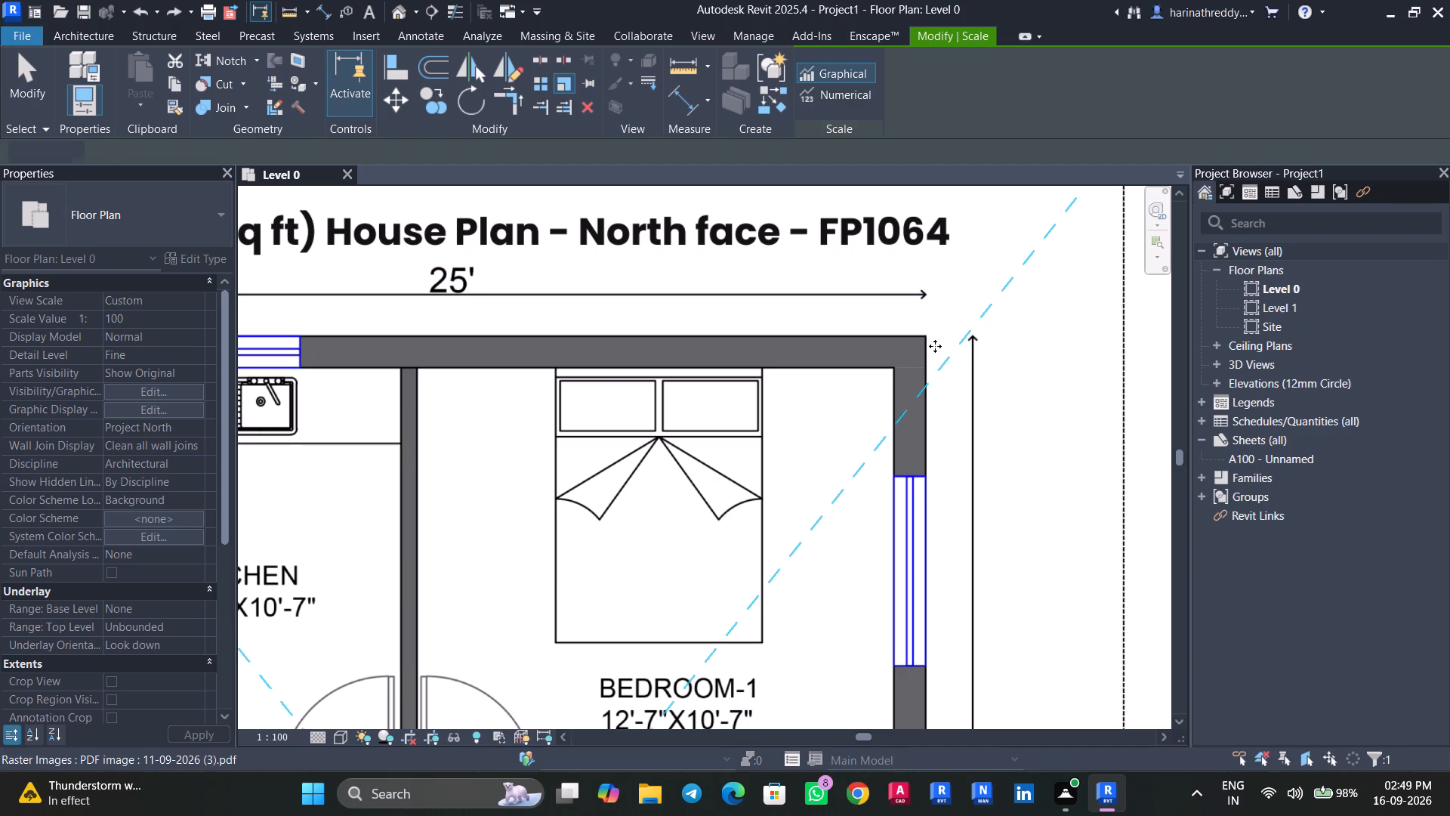
Scale the PDF image graphically from Bedroom-1's outer top corner to the hall's outer bottom corner, with a new length of 32'.
{"action": "left_click", "coordinate": [554, 80]}
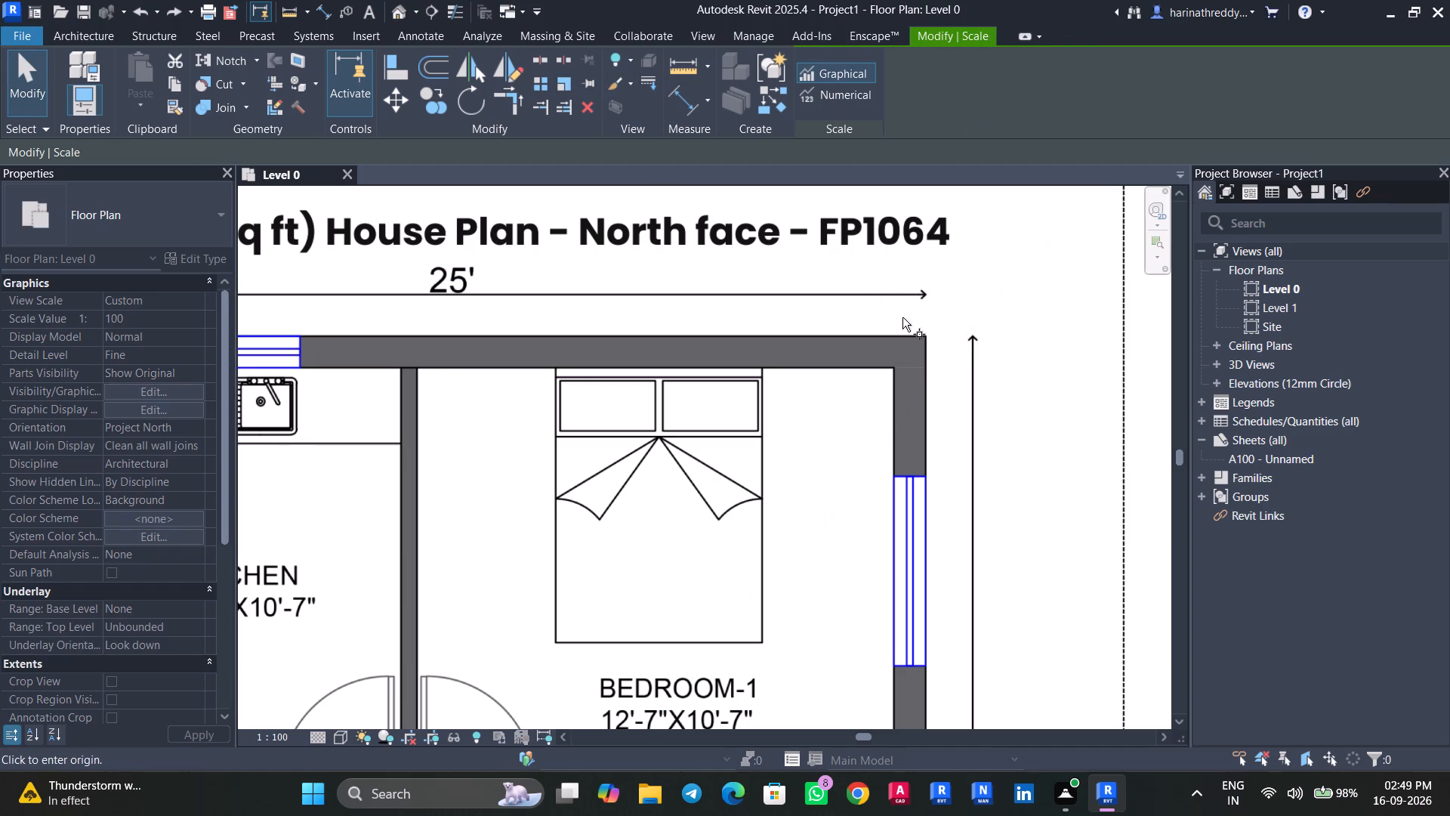
{"action": "left_click_drag", "start_coordinate": [926, 334], "coordinate": [927, 345]}
{"action": "scroll", "coordinate": [936, 556], "scroll_direction": "down", "scroll_amount": 1}
{"action": "middle_click_drag", "start_coordinate": [935, 557], "coordinate": [933, 88]}
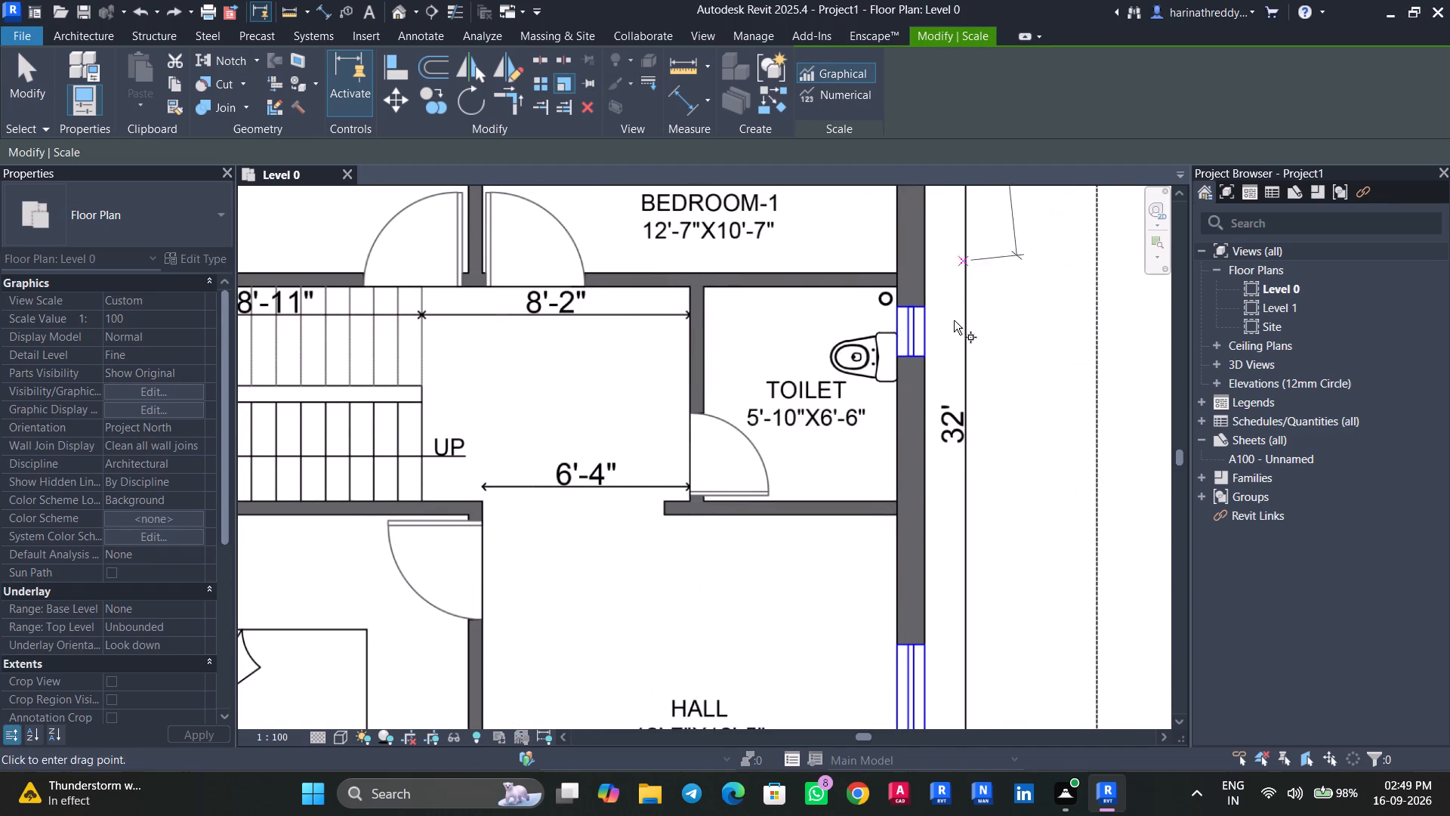
{"action": "scroll", "coordinate": [913, 516], "scroll_direction": "down", "scroll_amount": 6}
{"action": "middle_click_drag", "start_coordinate": [912, 526], "coordinate": [903, 314]}
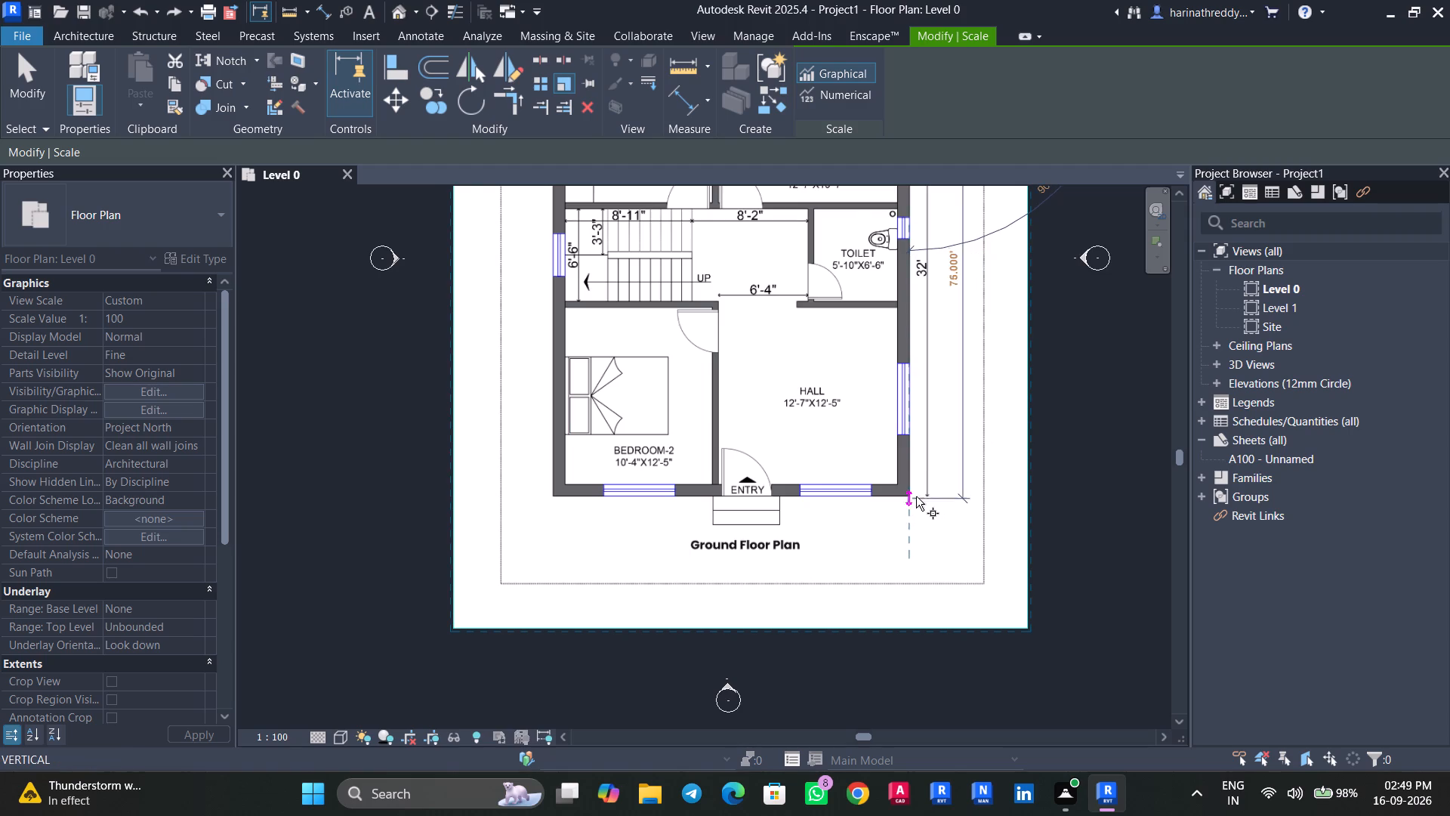
{"action": "scroll", "coordinate": [912, 495], "scroll_direction": "up", "scroll_amount": 13}
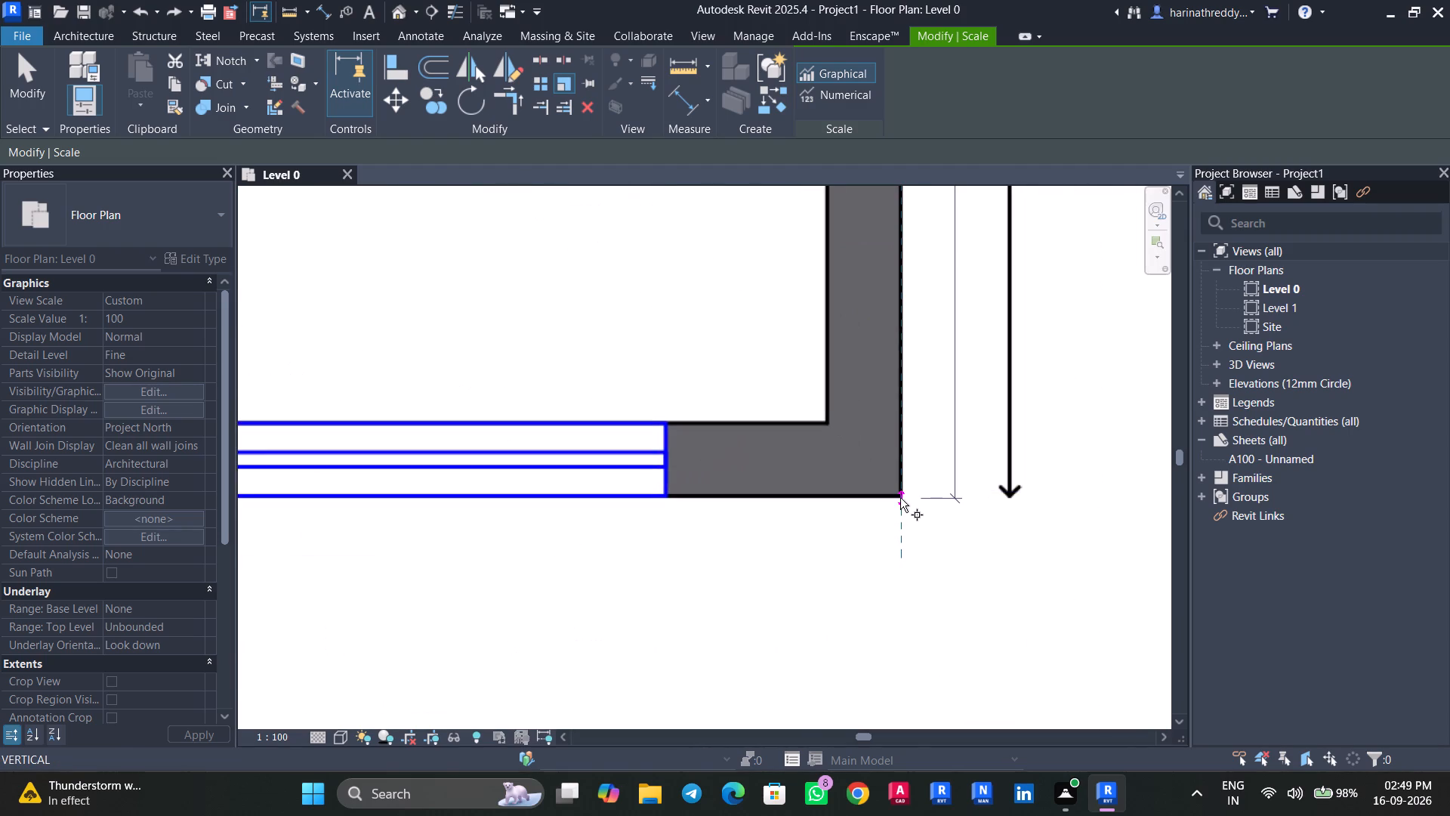
{"action": "left_click", "coordinate": [900, 498]}
{"action": "type", "text": "32'"}
{"action": "key", "text": "Return"}
Move the four elevation markers so that each sits just outside the scaled PDF sheet, roughly centred on its own side.
{"action": "scroll", "coordinate": [748, 430], "scroll_direction": "down", "scroll_amount": 6}
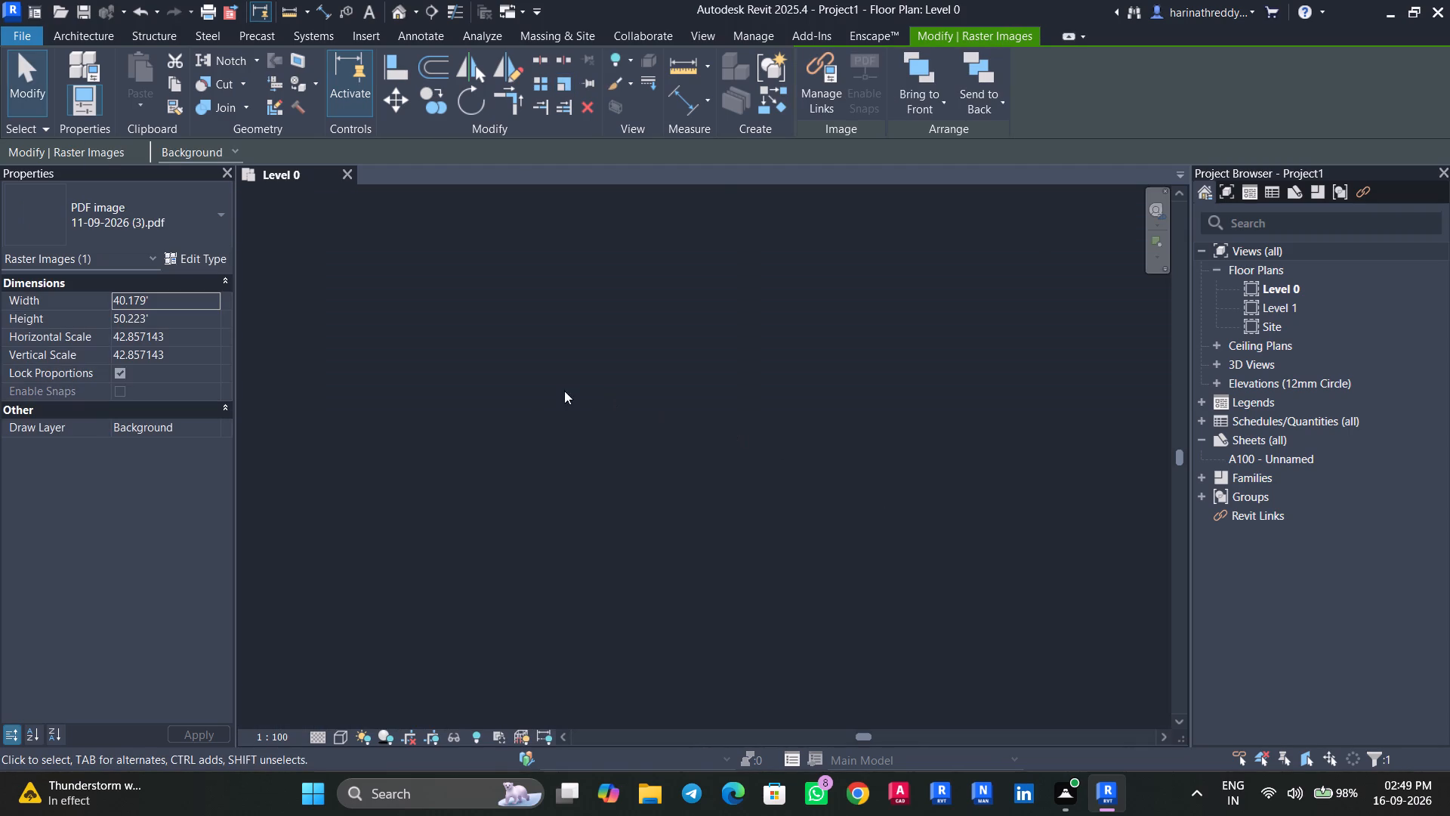
{"action": "scroll", "coordinate": [564, 391], "scroll_direction": "down", "scroll_amount": 10}
{"action": "middle_click_drag", "start_coordinate": [562, 372], "coordinate": [483, 660]}
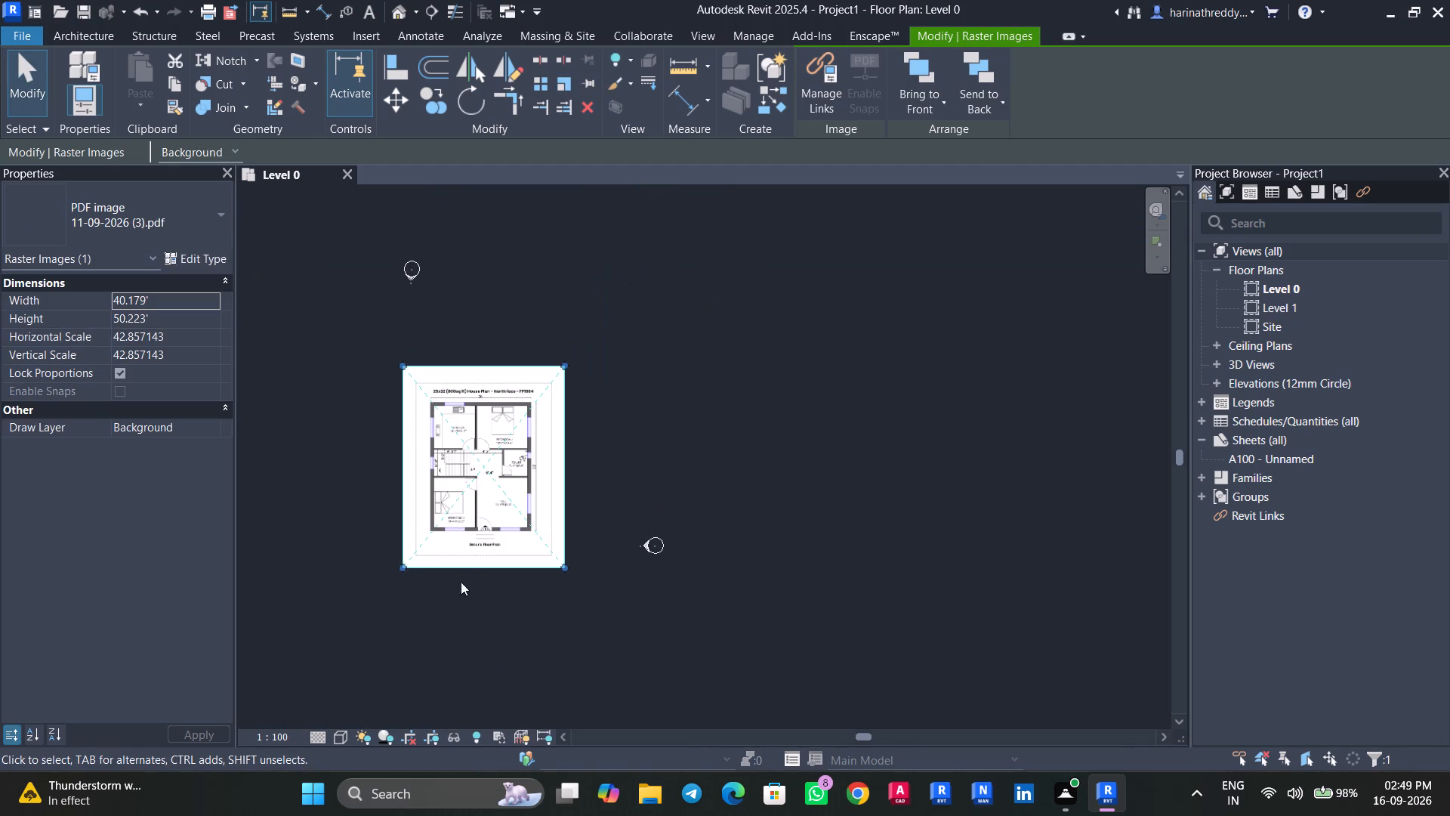
{"action": "middle_click_drag", "start_coordinate": [471, 537], "coordinate": [602, 539]}
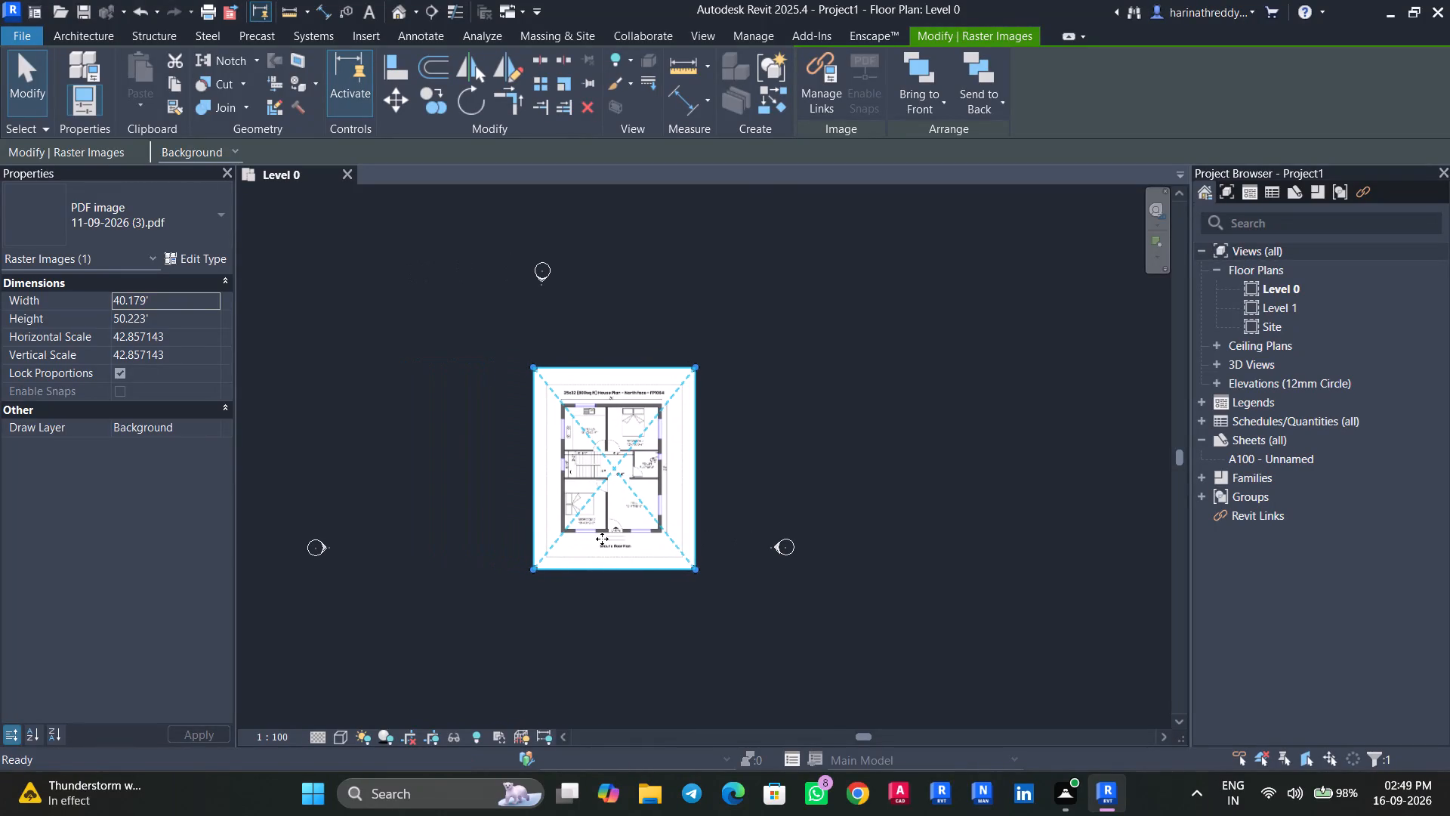
{"action": "middle_click_drag", "start_coordinate": [620, 585], "coordinate": [577, 379]}
{"action": "left_click_drag", "start_coordinate": [499, 629], "coordinate": [574, 441]}
{"action": "middle_click_drag", "start_coordinate": [612, 346], "coordinate": [615, 583]}
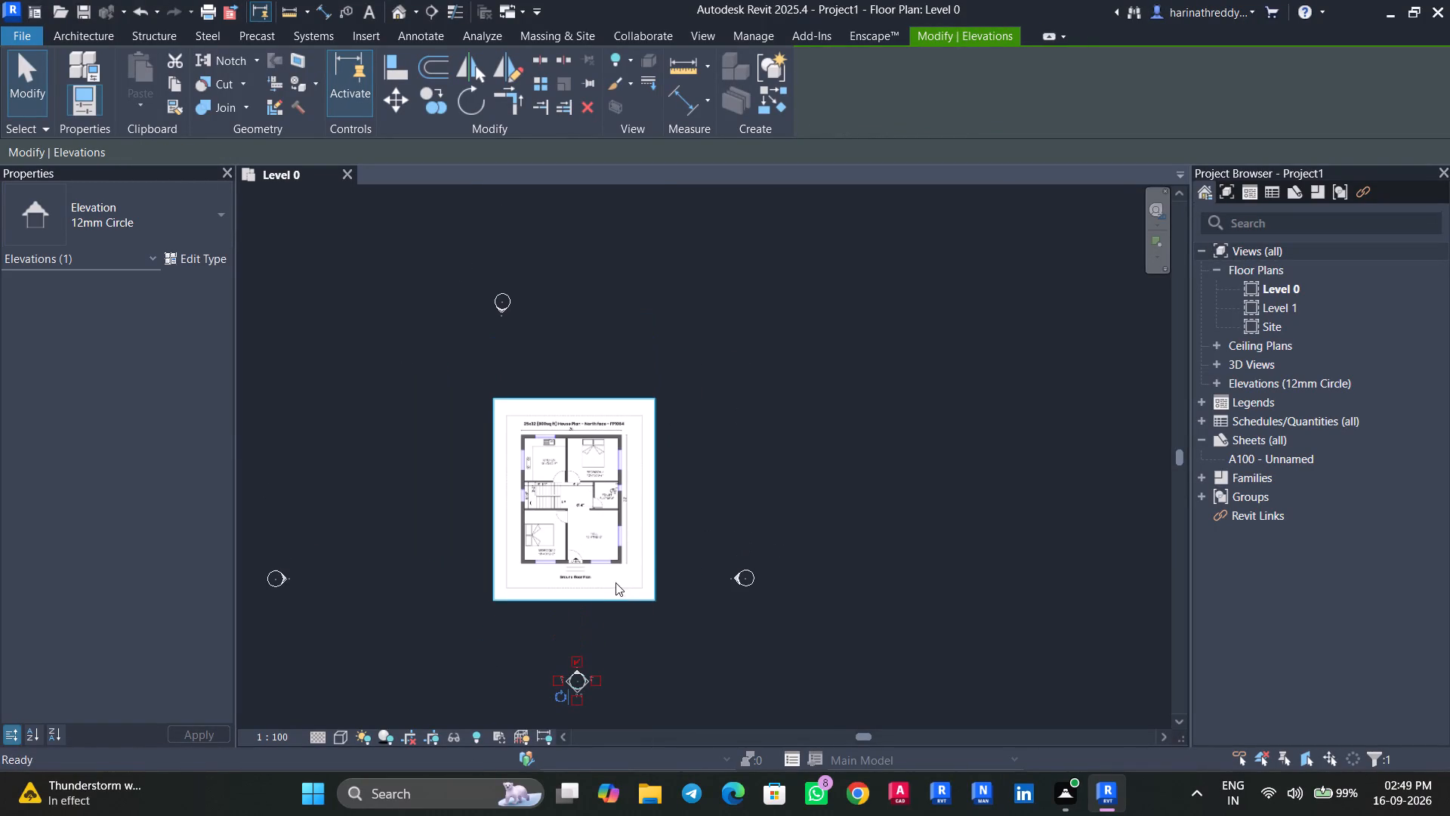
{"action": "left_click_drag", "start_coordinate": [276, 573], "coordinate": [412, 513]}
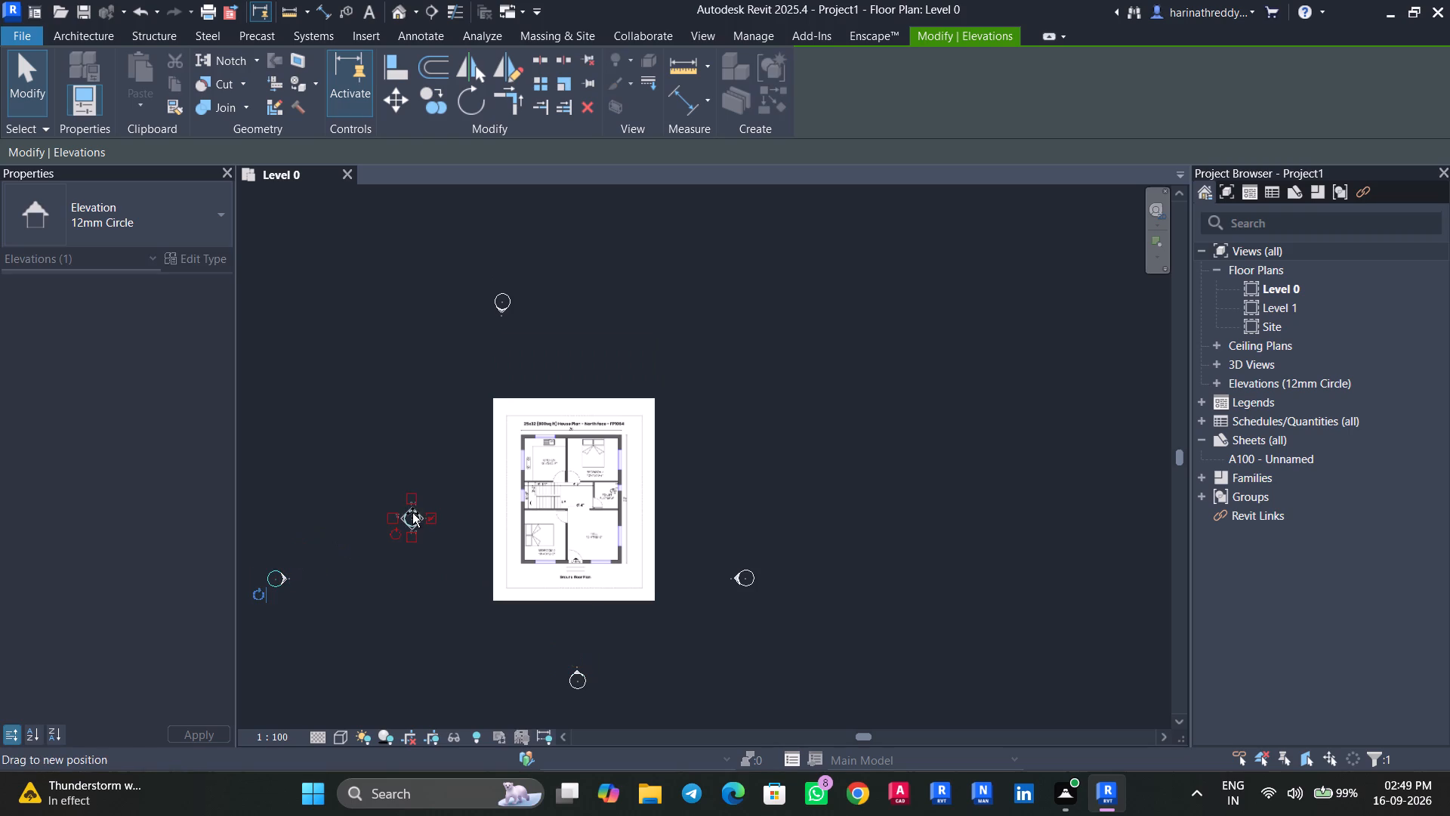
{"action": "left_click_drag", "start_coordinate": [412, 513], "coordinate": [412, 510]}
{"action": "left_click_drag", "start_coordinate": [750, 578], "coordinate": [751, 537]}
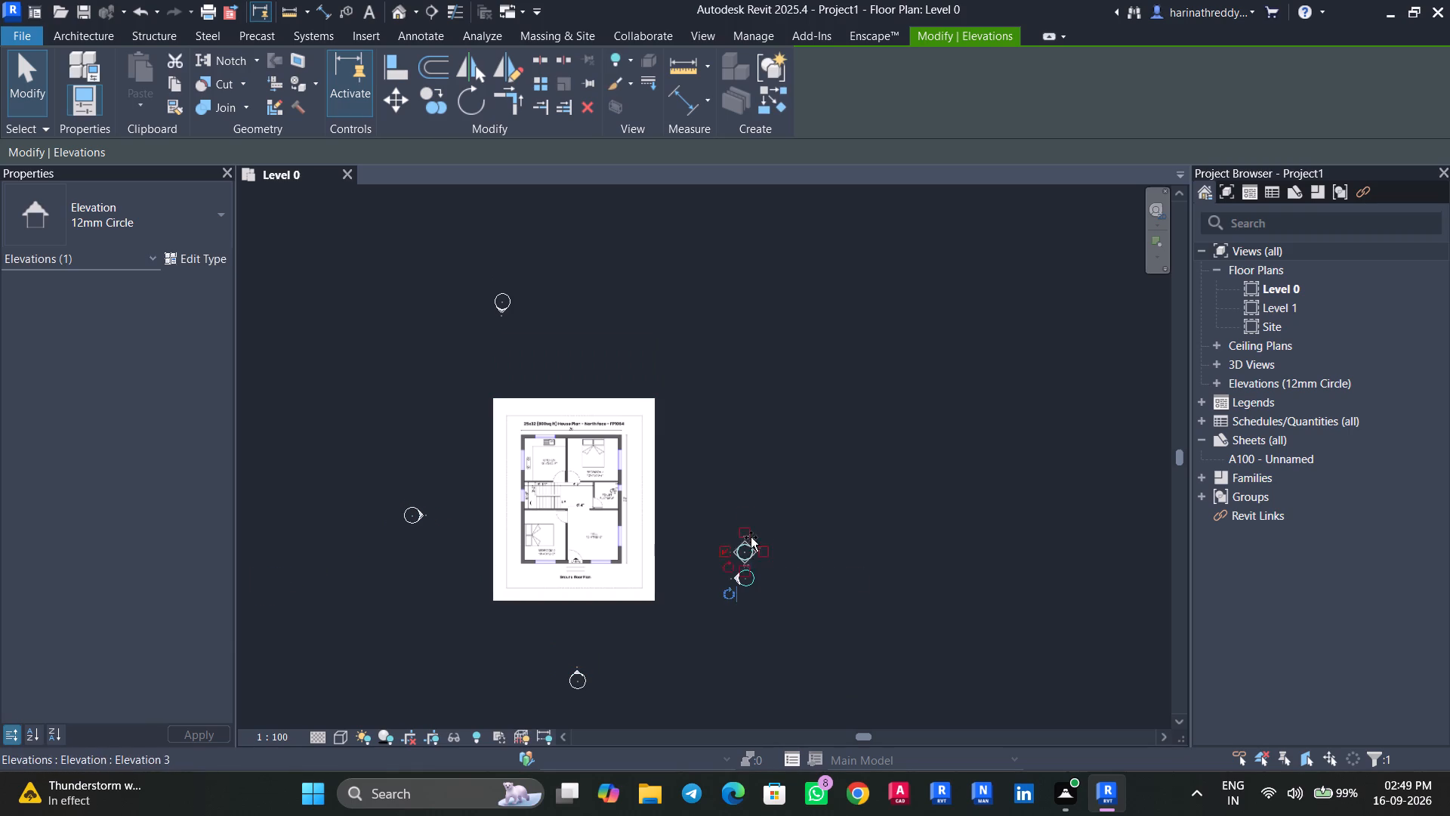
{"action": "left_click_drag", "start_coordinate": [751, 537], "coordinate": [752, 518]}
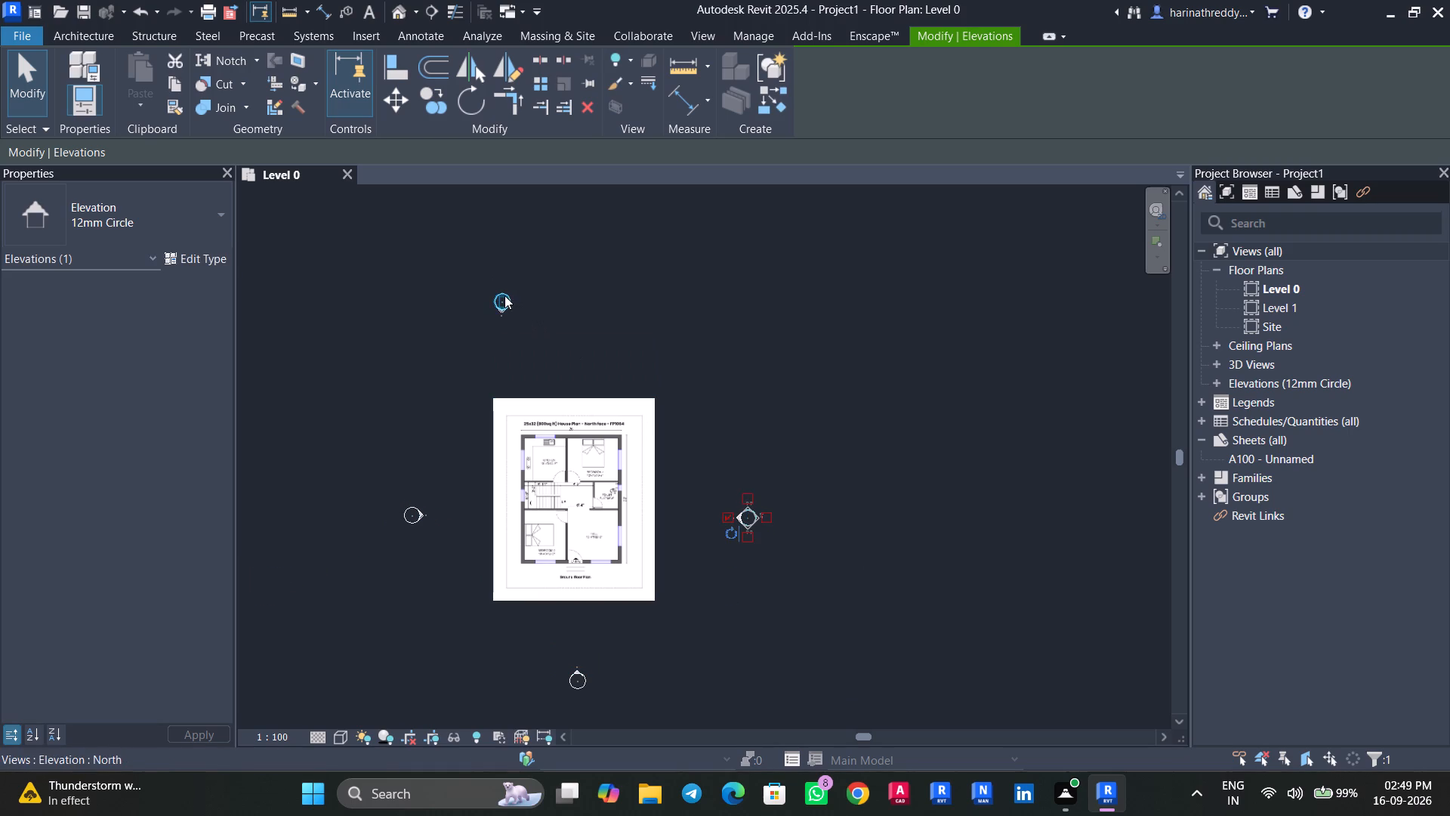
{"action": "left_click_drag", "start_coordinate": [504, 295], "coordinate": [568, 308]}
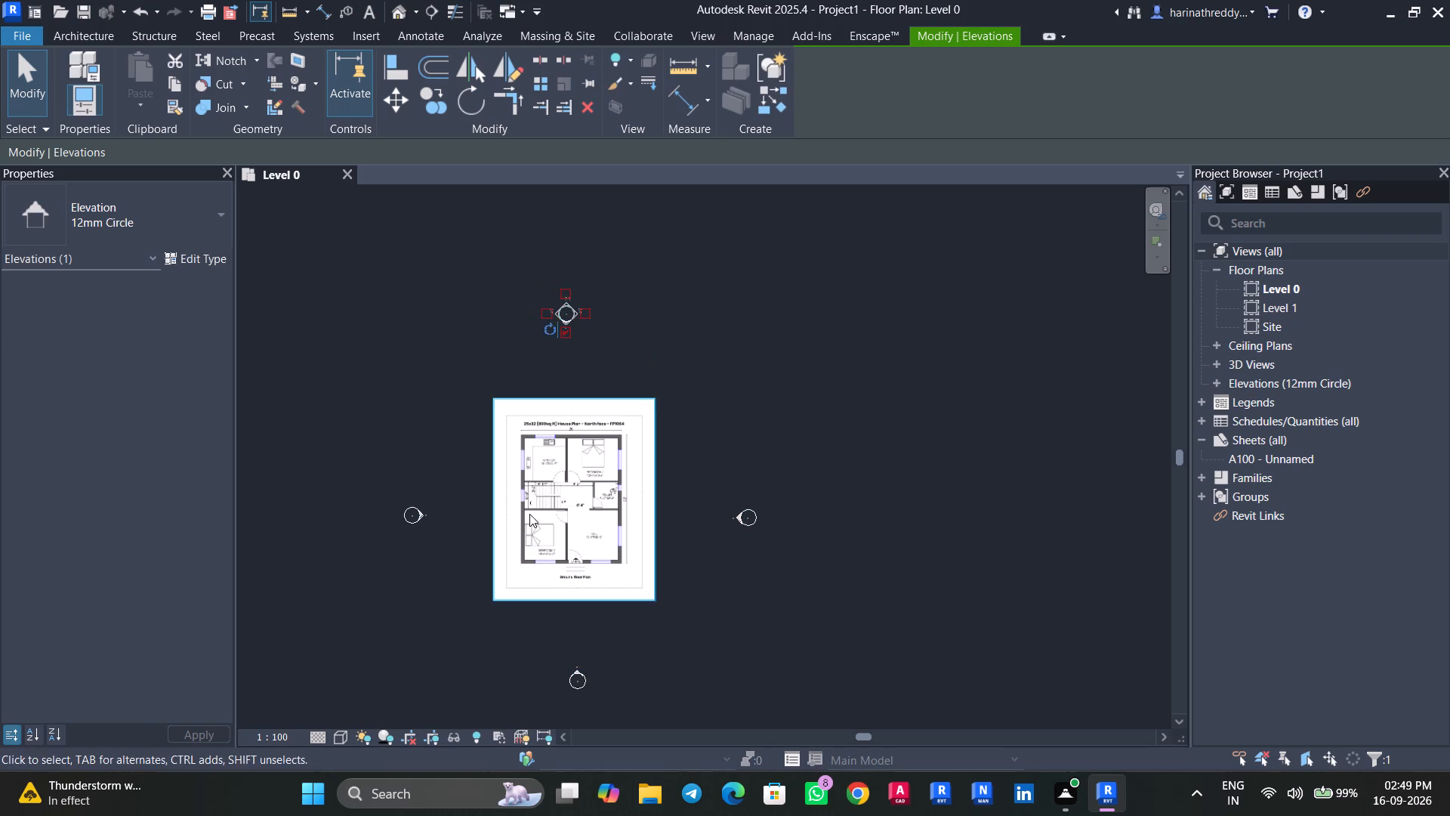
Check the plan's overall width with graphical Scale, from the kitchen's outer top corner to Bedroom-1's outer top corner, keeping the image size.
{"action": "scroll", "coordinate": [527, 515], "scroll_direction": "up", "scroll_amount": 10}
{"action": "middle_click_drag", "start_coordinate": [615, 393], "coordinate": [600, 486]}
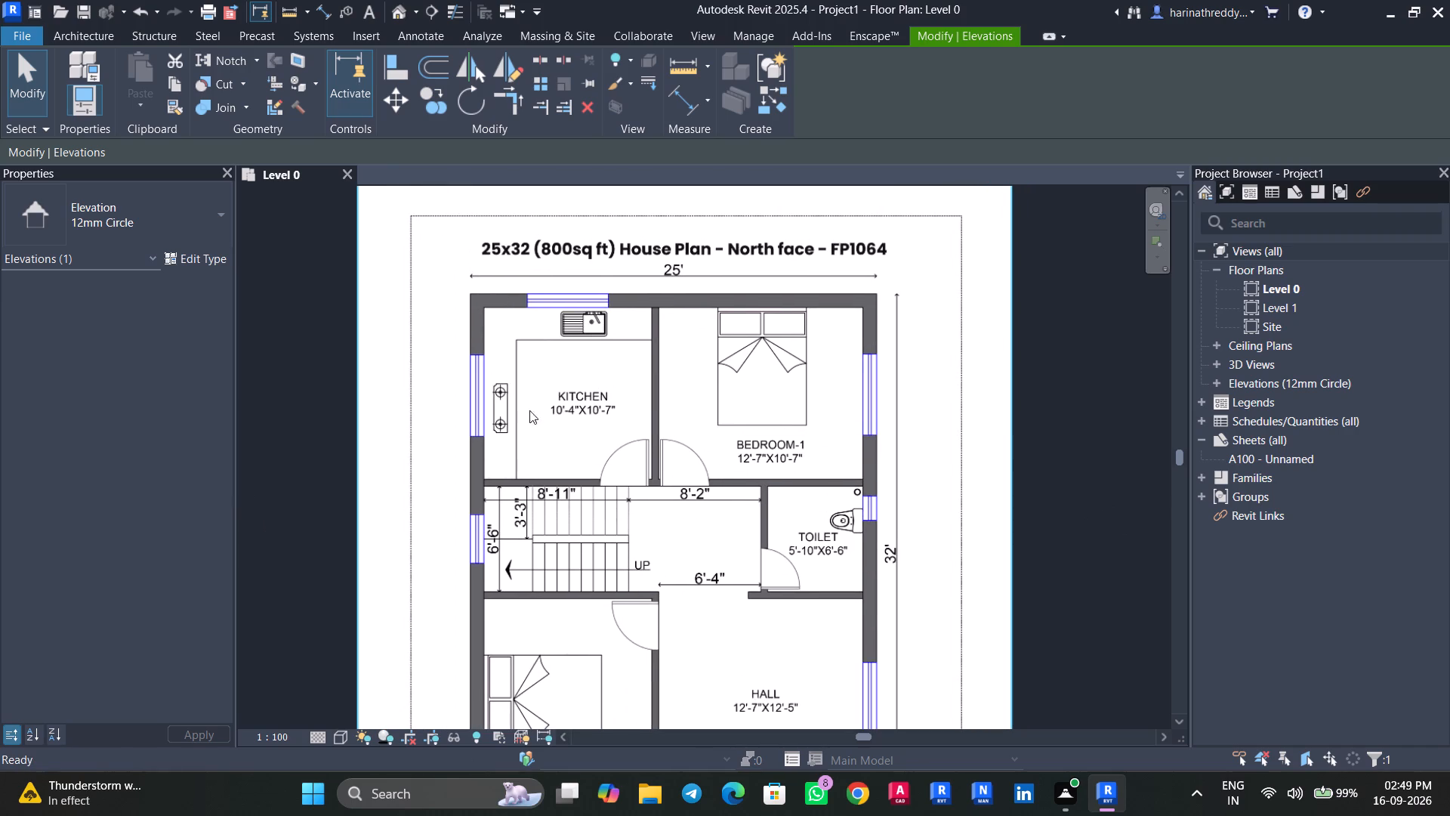
{"action": "key", "text": "Escape"}
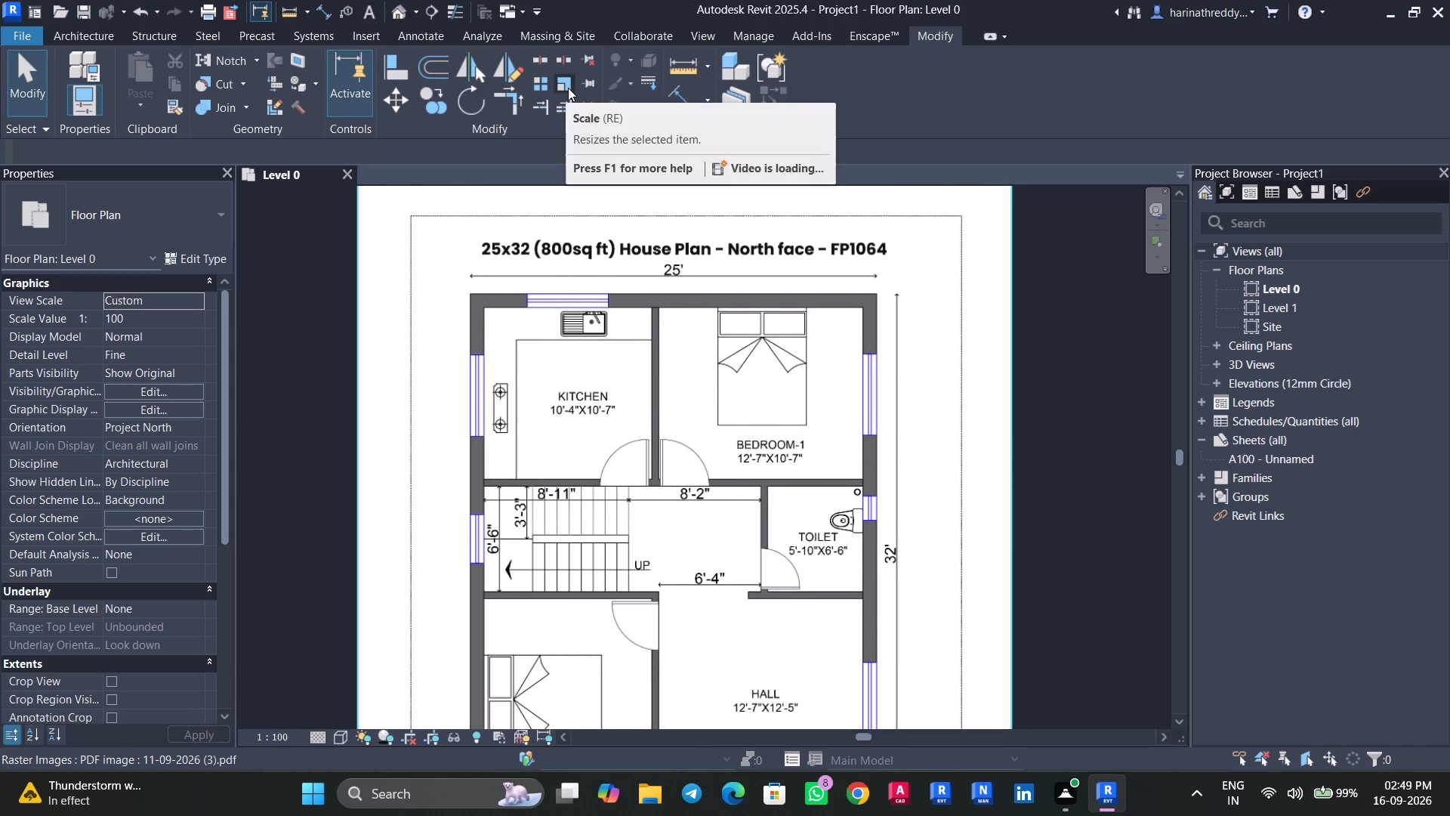
{"action": "left_click", "coordinate": [567, 88]}
{"action": "scroll", "coordinate": [477, 285], "scroll_direction": "up", "scroll_amount": 6}
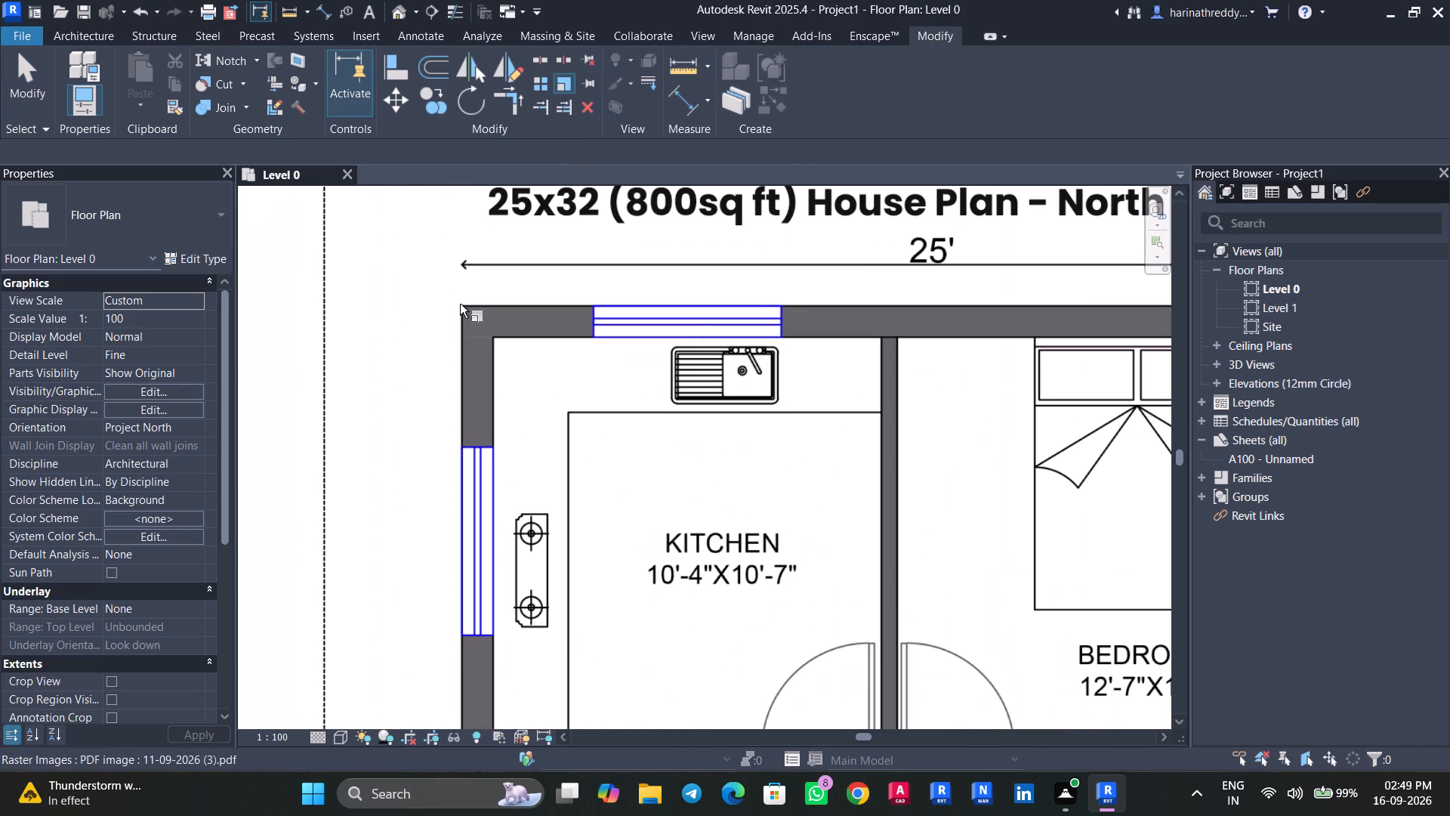
{"action": "left_click", "coordinate": [460, 304]}
{"action": "key", "text": "Escape"}
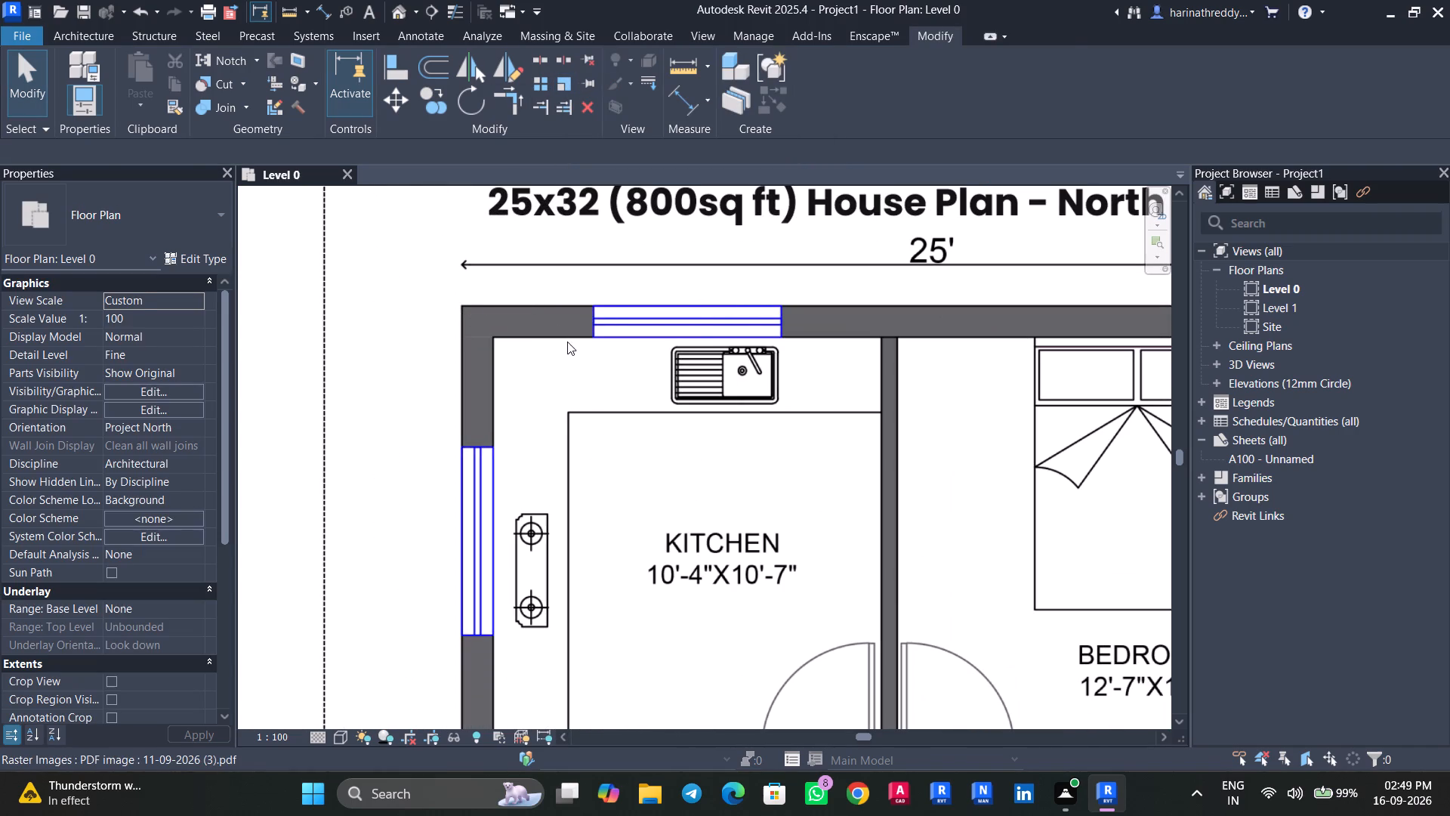
{"action": "left_click", "coordinate": [569, 346]}
{"action": "left_click", "coordinate": [560, 85]}
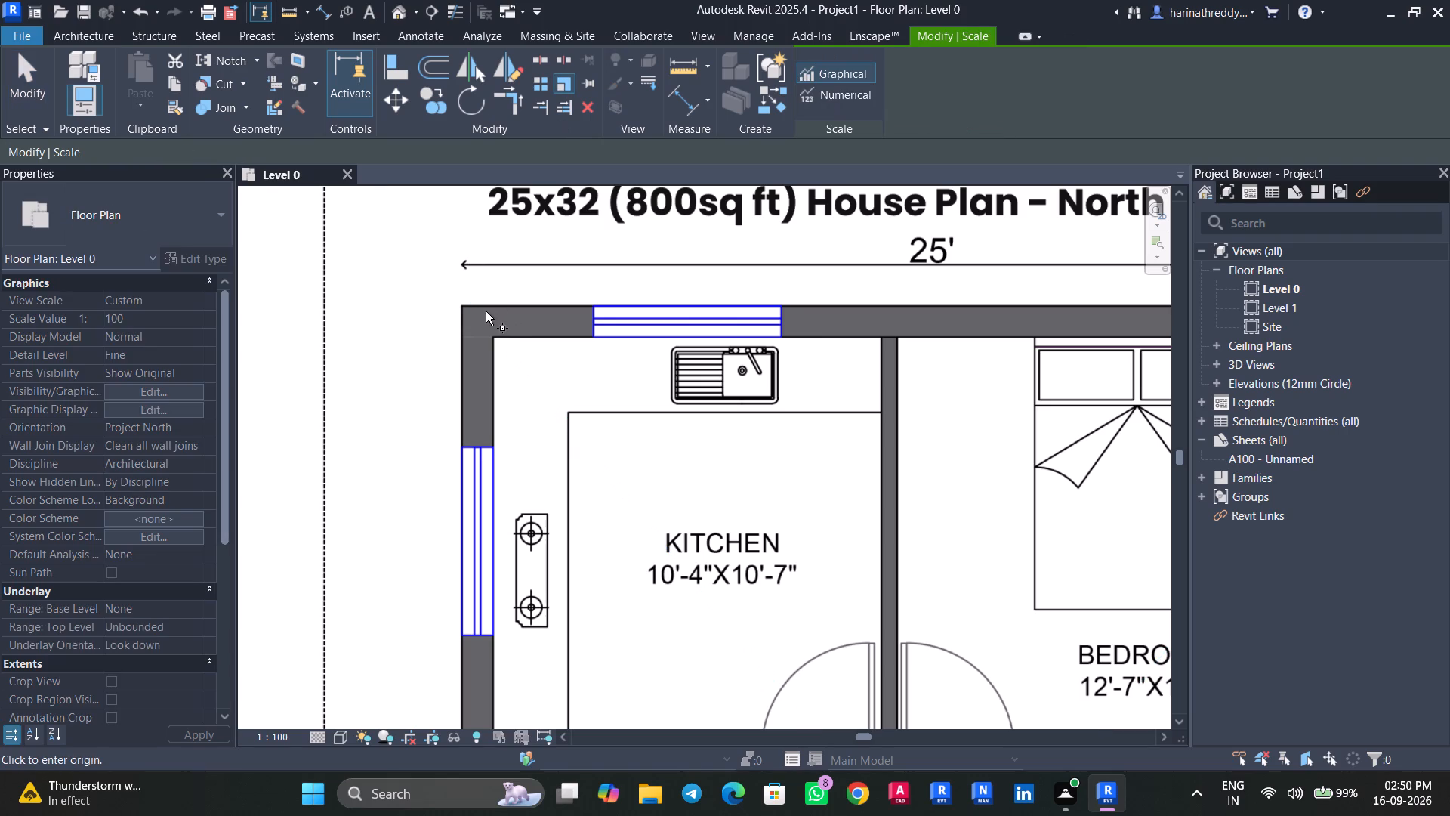
{"action": "left_click", "coordinate": [461, 304]}
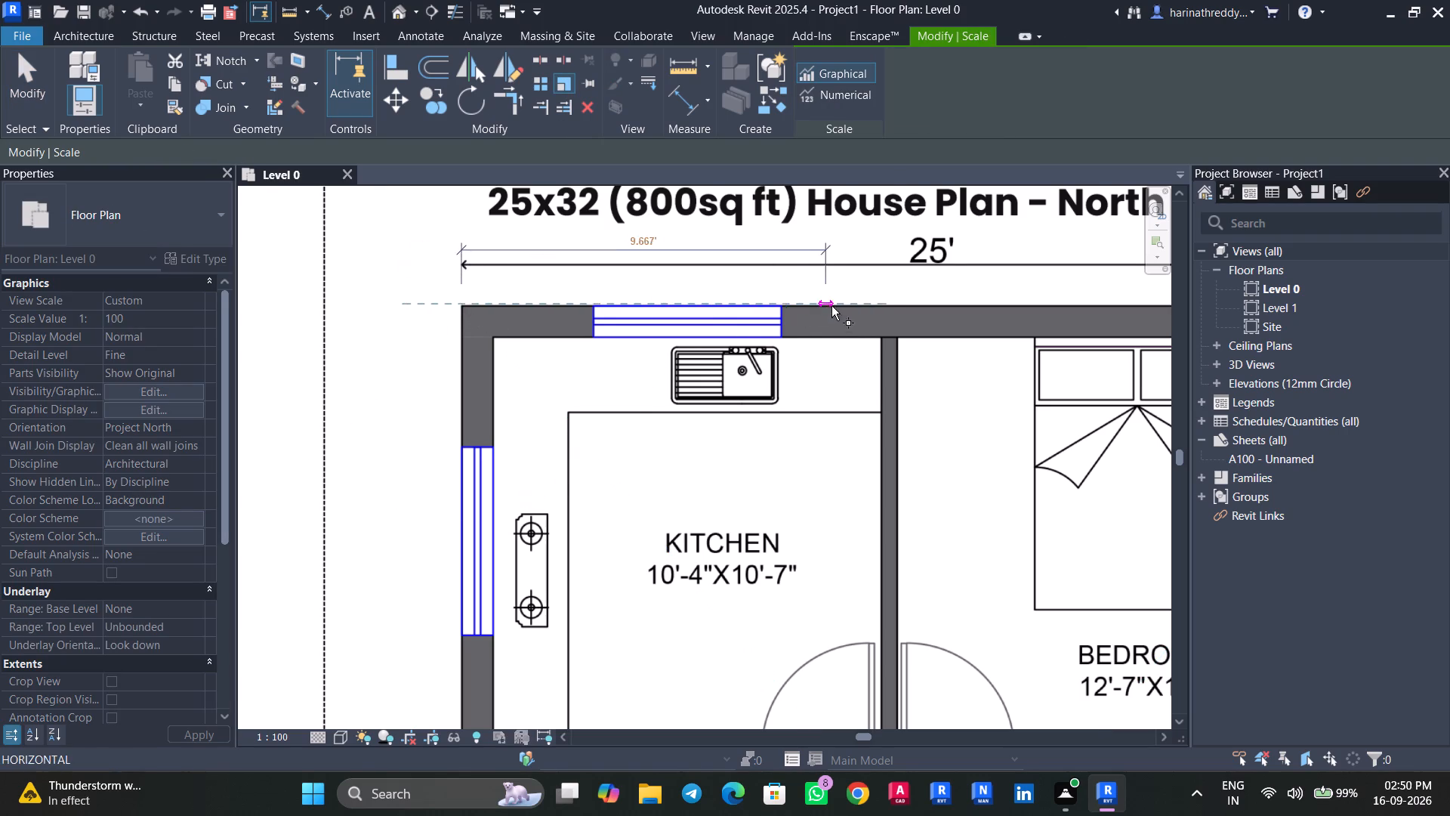
{"action": "middle_click_drag", "start_coordinate": [836, 299], "coordinate": [362, 328]}
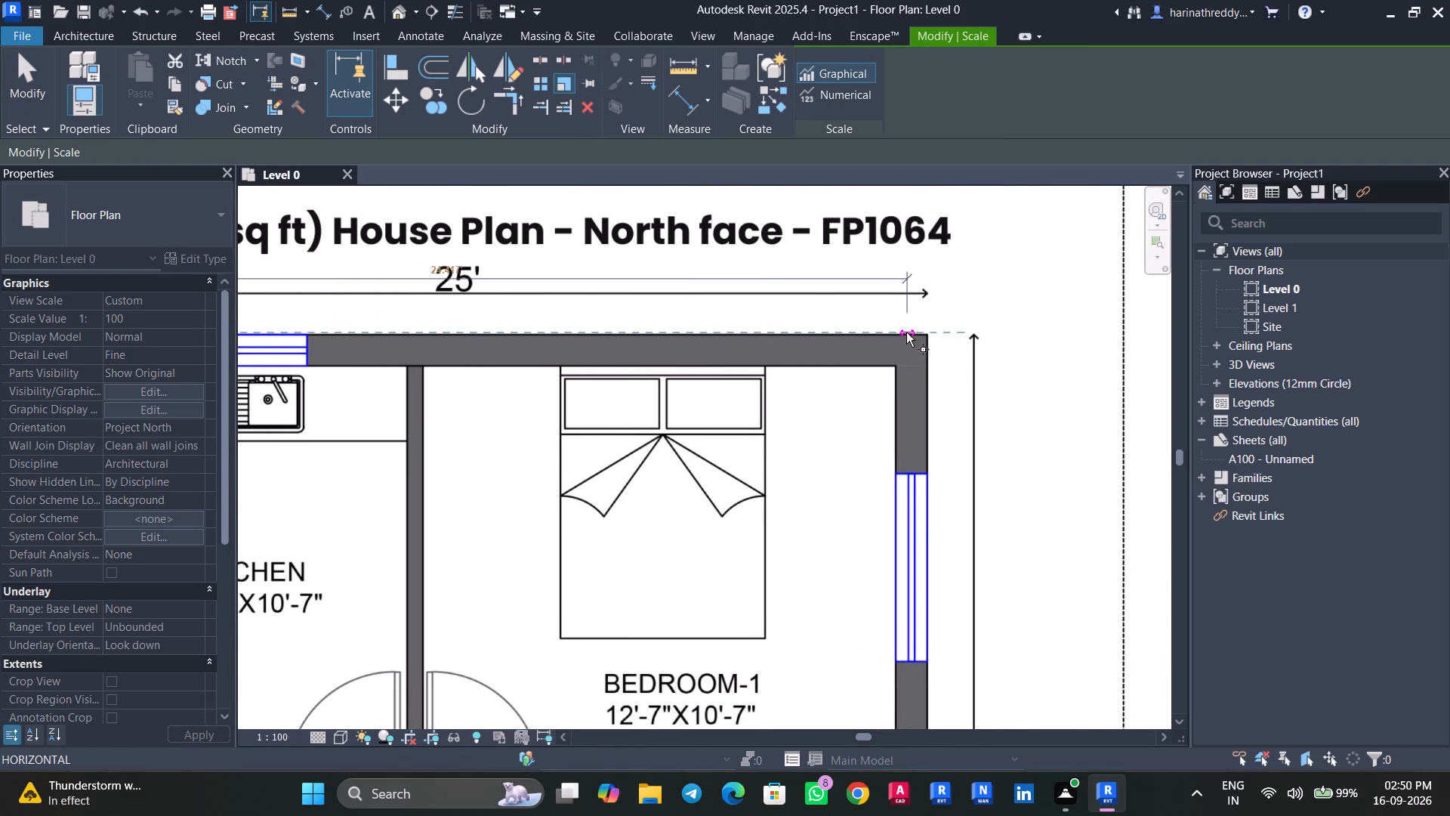
{"action": "left_click", "coordinate": [927, 335]}
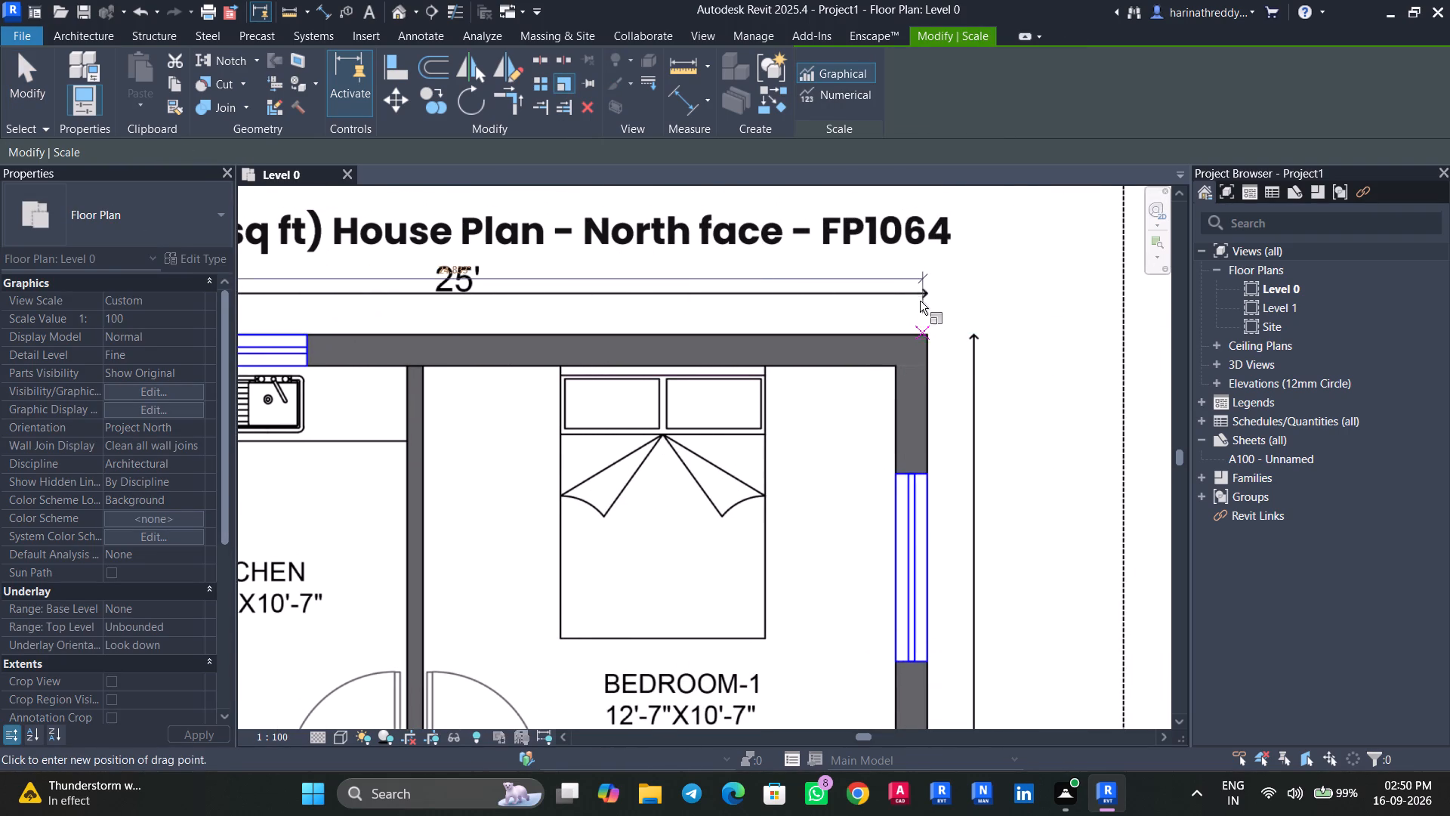
{"action": "left_click", "coordinate": [926, 332]}
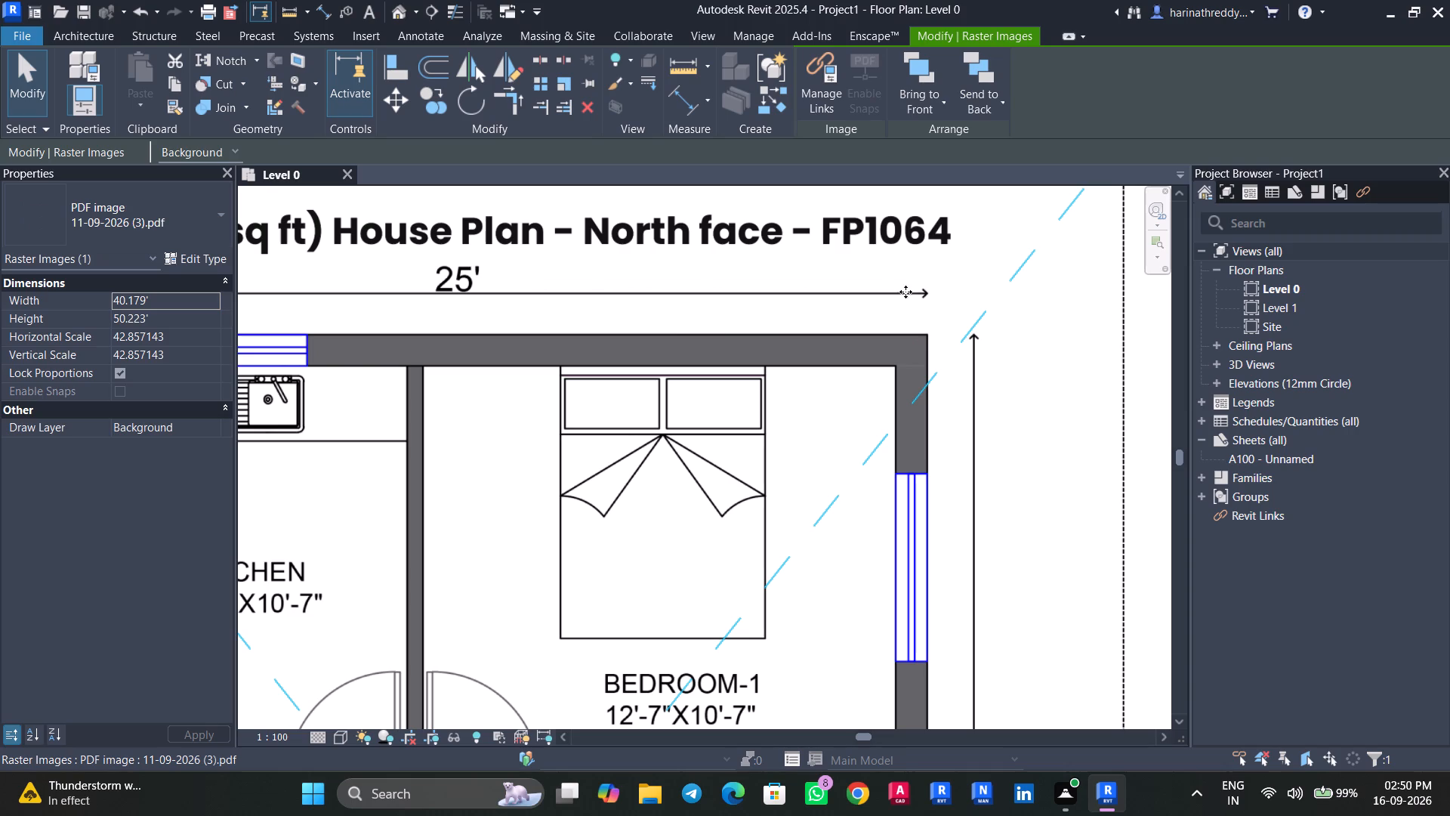
{"action": "key", "text": "Escape"}
Measure the plan's overall width again with graphical Scale, from the kitchen's outer top corner to Bedroom-1's outer top corner, without resizing the image.
{"action": "scroll", "coordinate": [357, 308], "scroll_direction": "down", "scroll_amount": 2}
{"action": "middle_click_drag", "start_coordinate": [357, 308], "coordinate": [735, 332]}
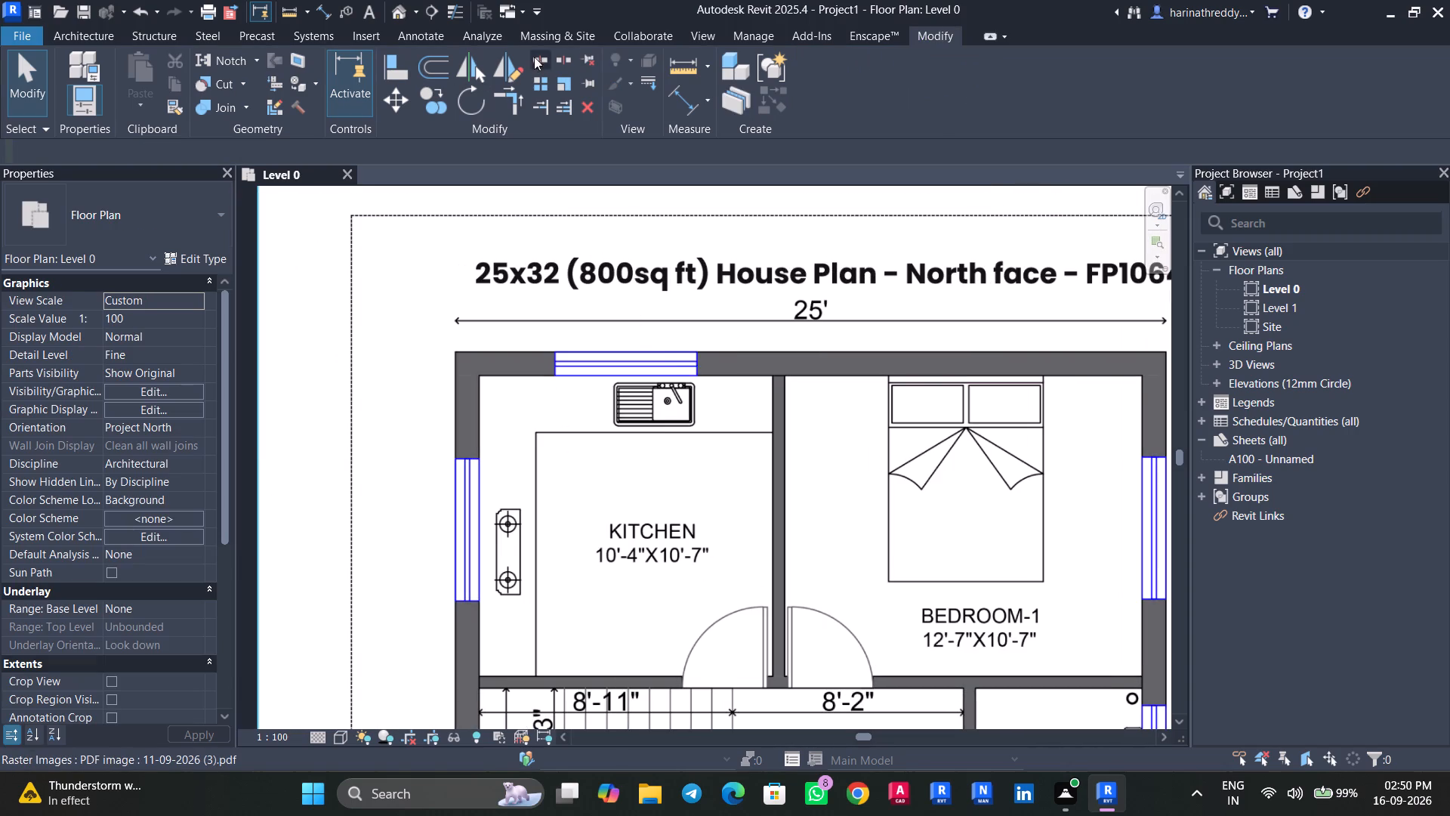
{"action": "left_click", "coordinate": [563, 80]}
{"action": "key", "text": "Escape"}
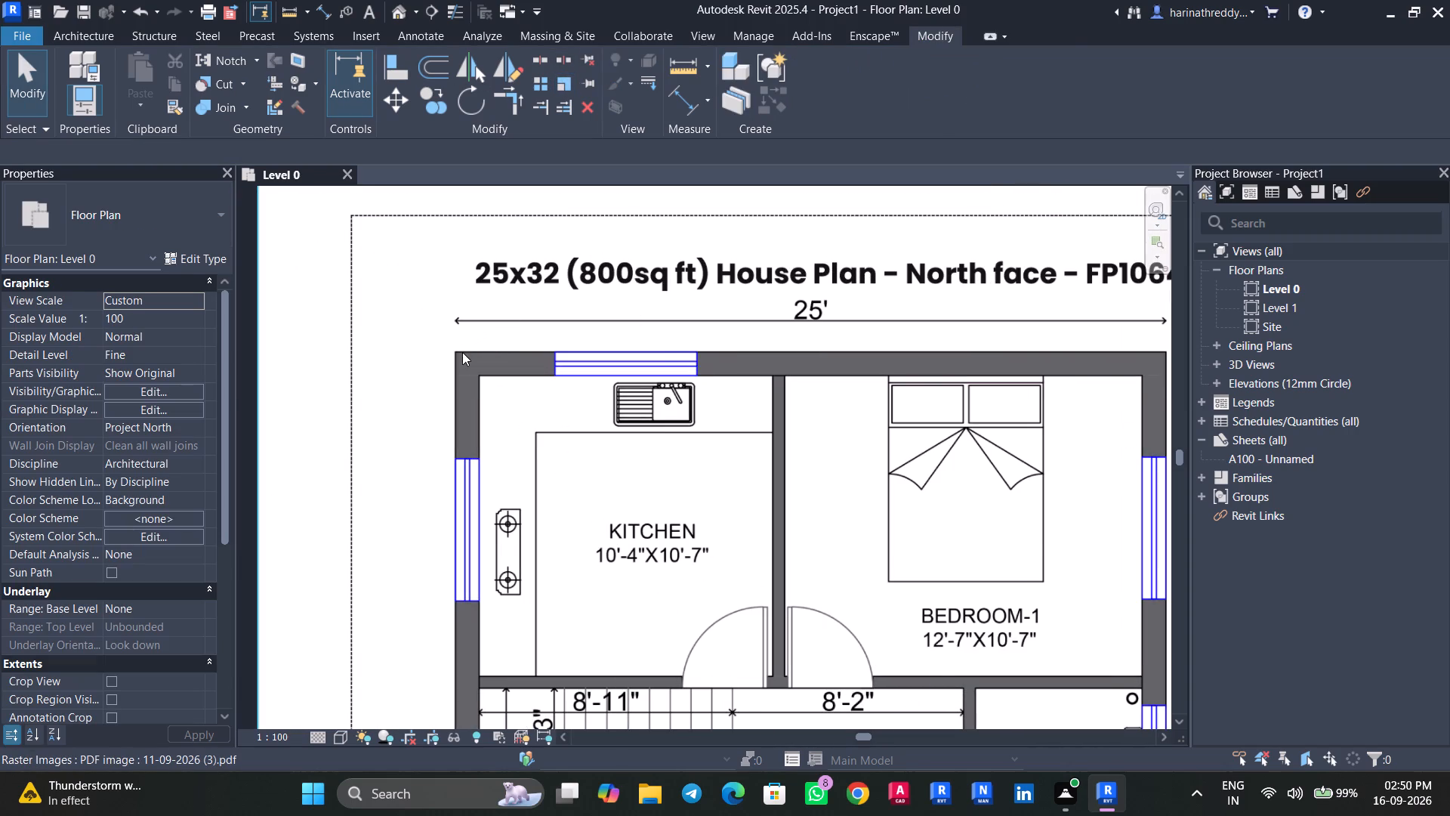
{"action": "left_click", "coordinate": [462, 352]}
{"action": "left_click", "coordinate": [568, 85]}
{"action": "scroll", "coordinate": [455, 342], "scroll_direction": "up", "scroll_amount": 6}
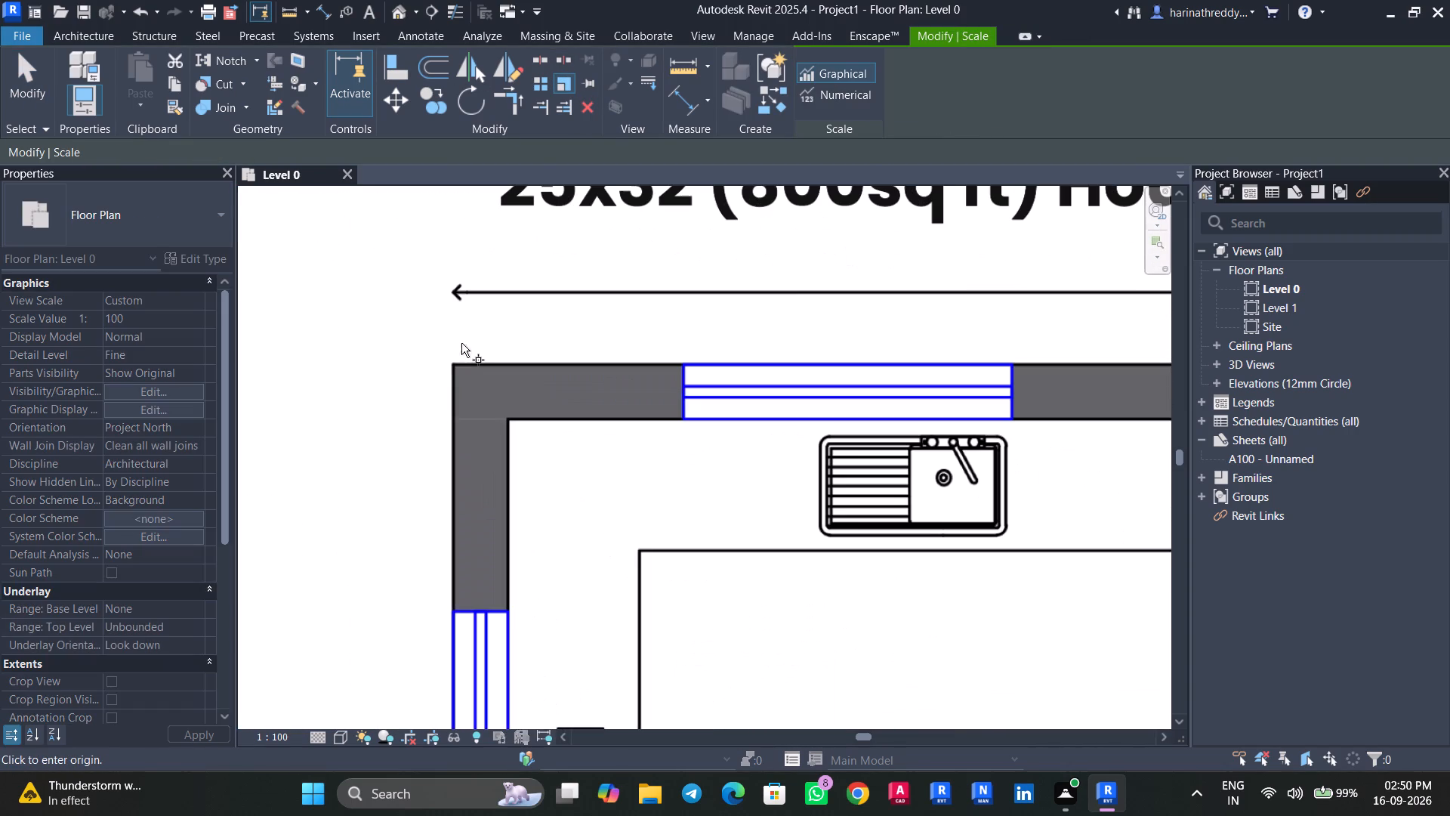
{"action": "left_click", "coordinate": [453, 366]}
{"action": "middle_click_drag", "start_coordinate": [865, 345], "coordinate": [364, 348]}
{"action": "middle_click_drag", "start_coordinate": [1180, 400], "coordinate": [1117, 405]}
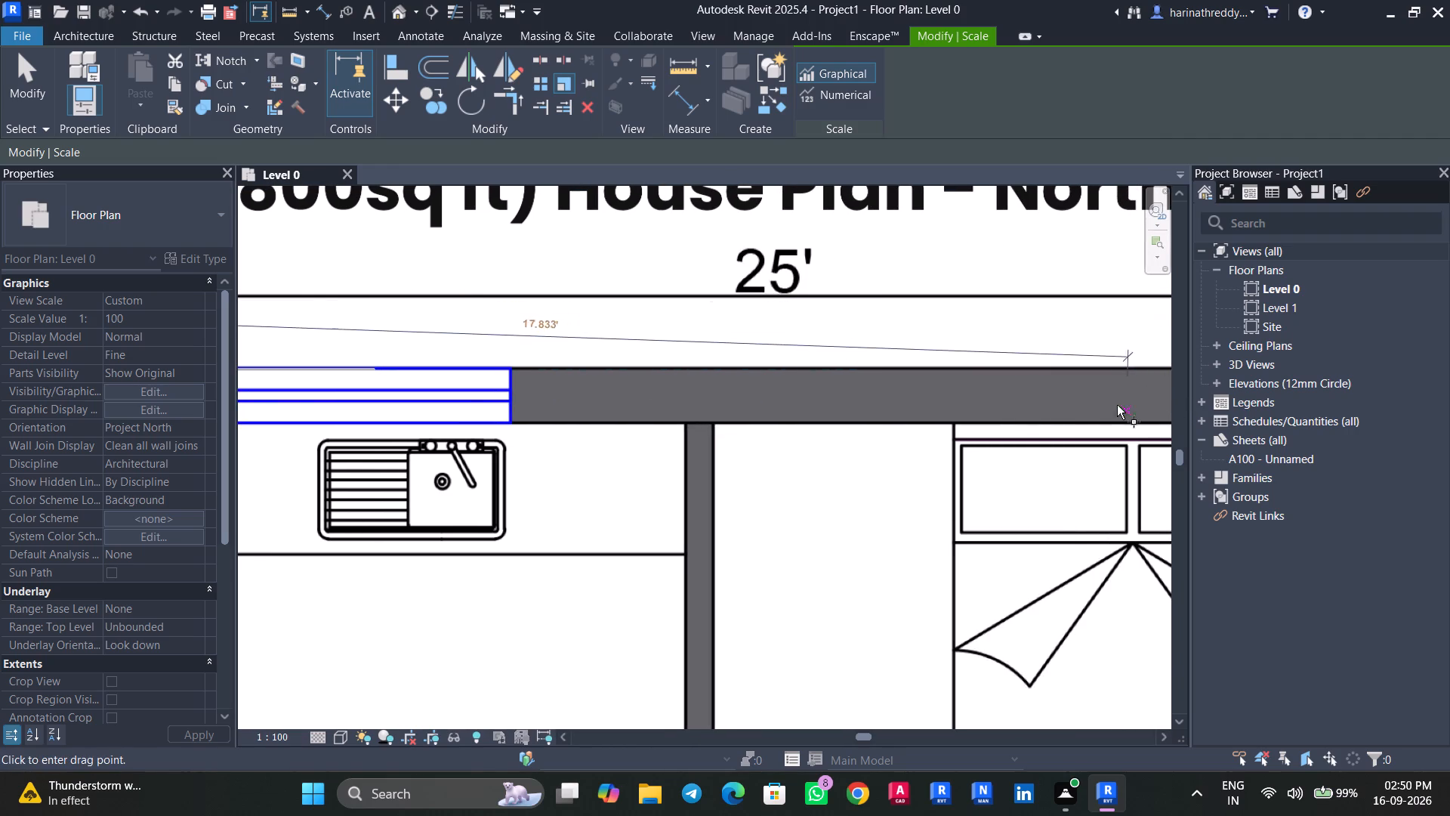
{"action": "middle_click_drag", "start_coordinate": [1117, 405], "coordinate": [1069, 405]}
{"action": "middle_click_drag", "start_coordinate": [1066, 404], "coordinate": [618, 458]}
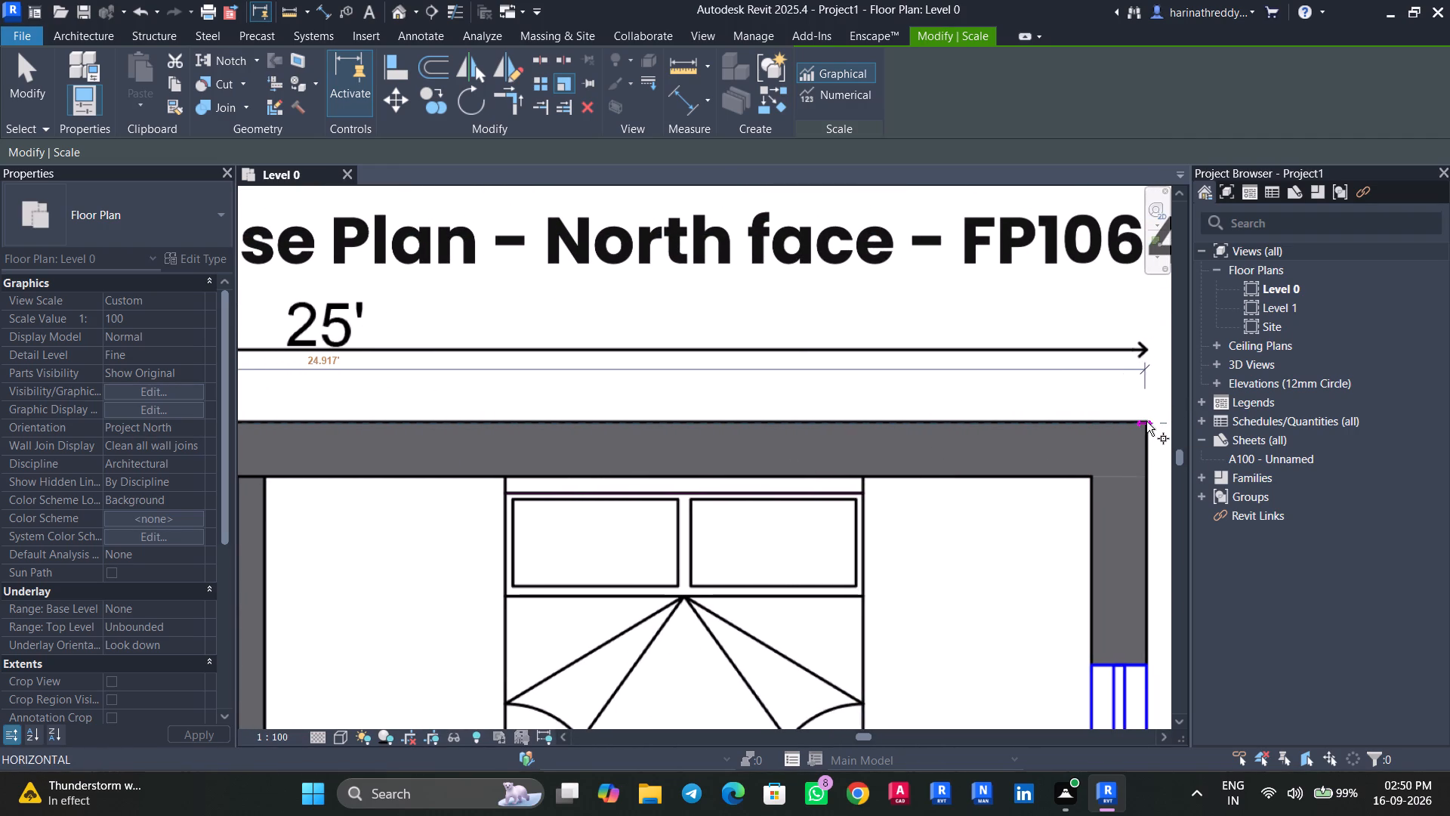
{"action": "key", "text": "Escape"}
{"action": "key", "text": "Escape"}
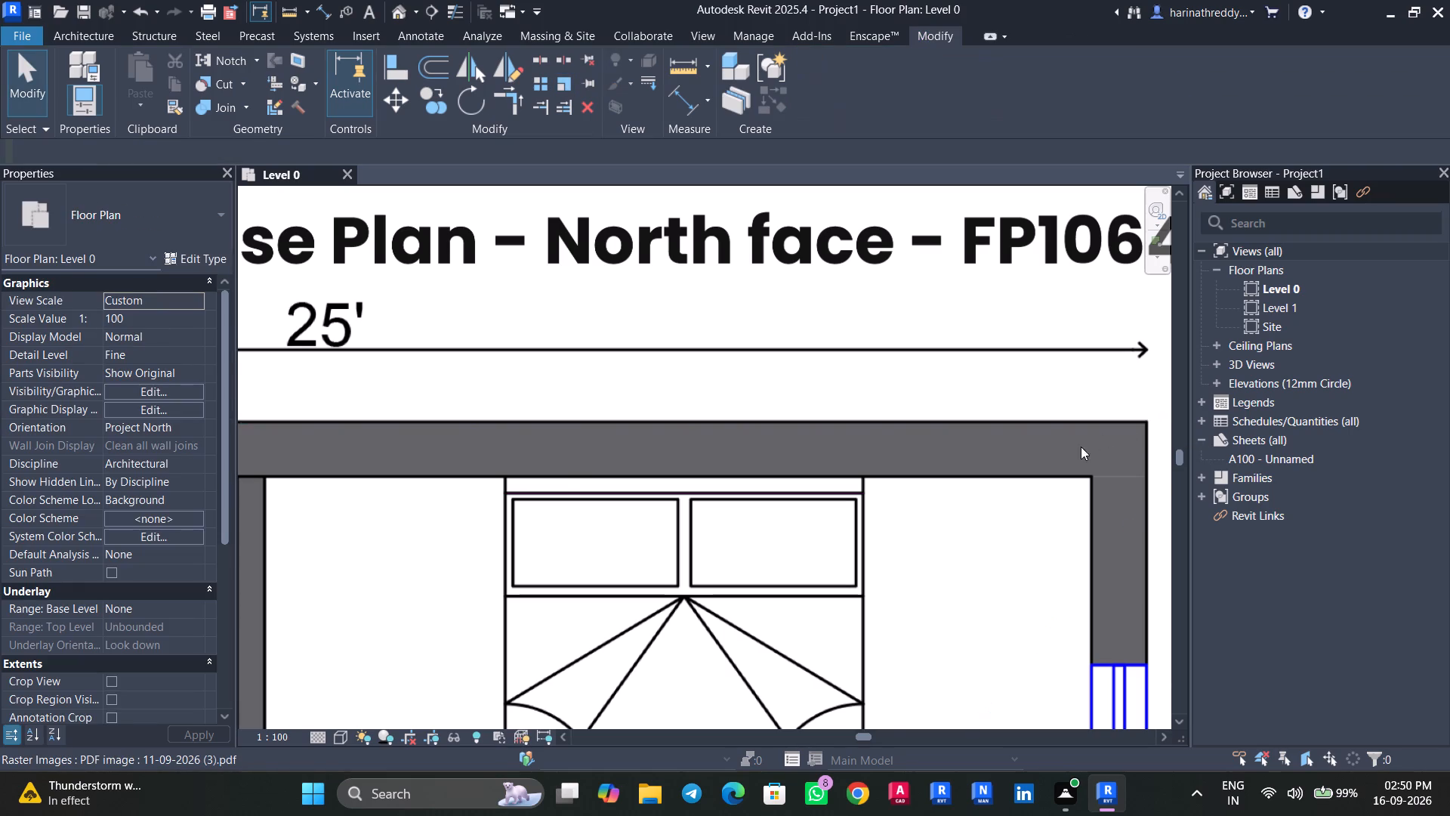
Measure the plan's overall height with graphical Scale, from Bedroom-1's outer top corner to the hall's outer bottom corner, without resizing the image.
{"action": "scroll", "coordinate": [1078, 449], "scroll_direction": "down", "scroll_amount": 5}
{"action": "scroll", "coordinate": [1014, 481], "scroll_direction": "down", "scroll_amount": 2}
{"action": "middle_click_drag", "start_coordinate": [973, 507], "coordinate": [943, 337]}
{"action": "scroll", "coordinate": [937, 339], "scroll_direction": "down", "scroll_amount": 3}
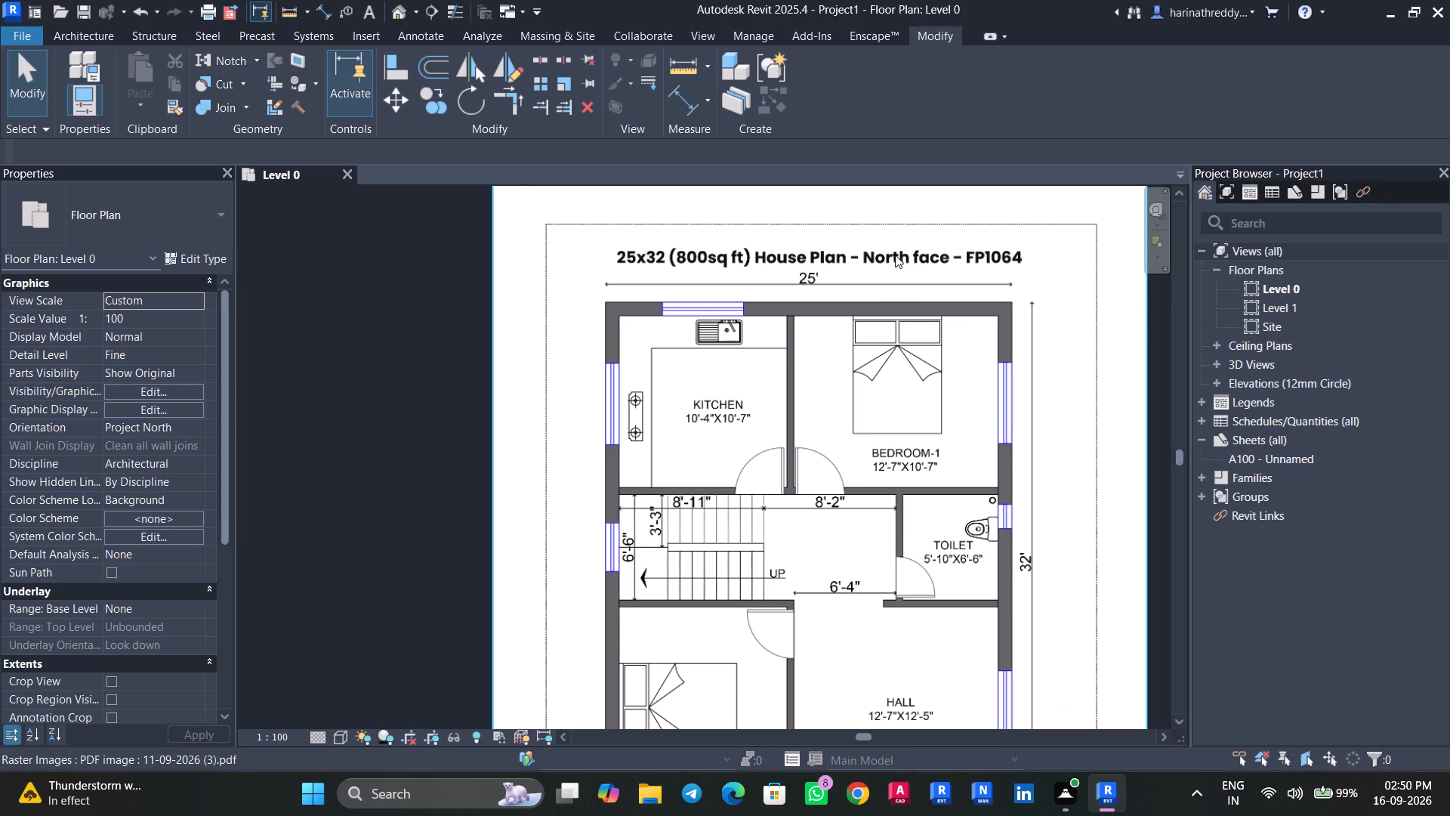
{"action": "left_click", "coordinate": [762, 377]}
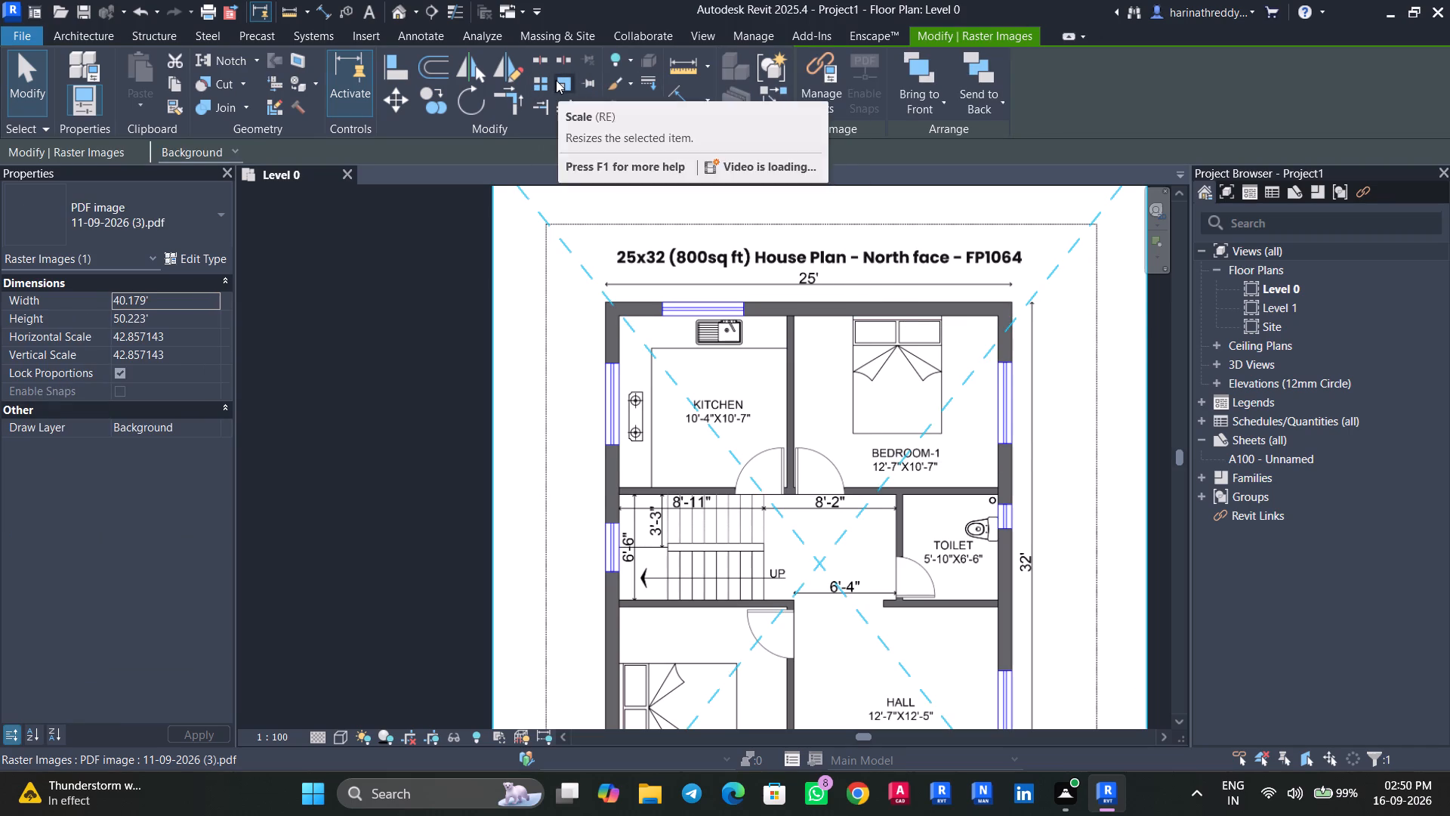
{"action": "left_click", "coordinate": [557, 79]}
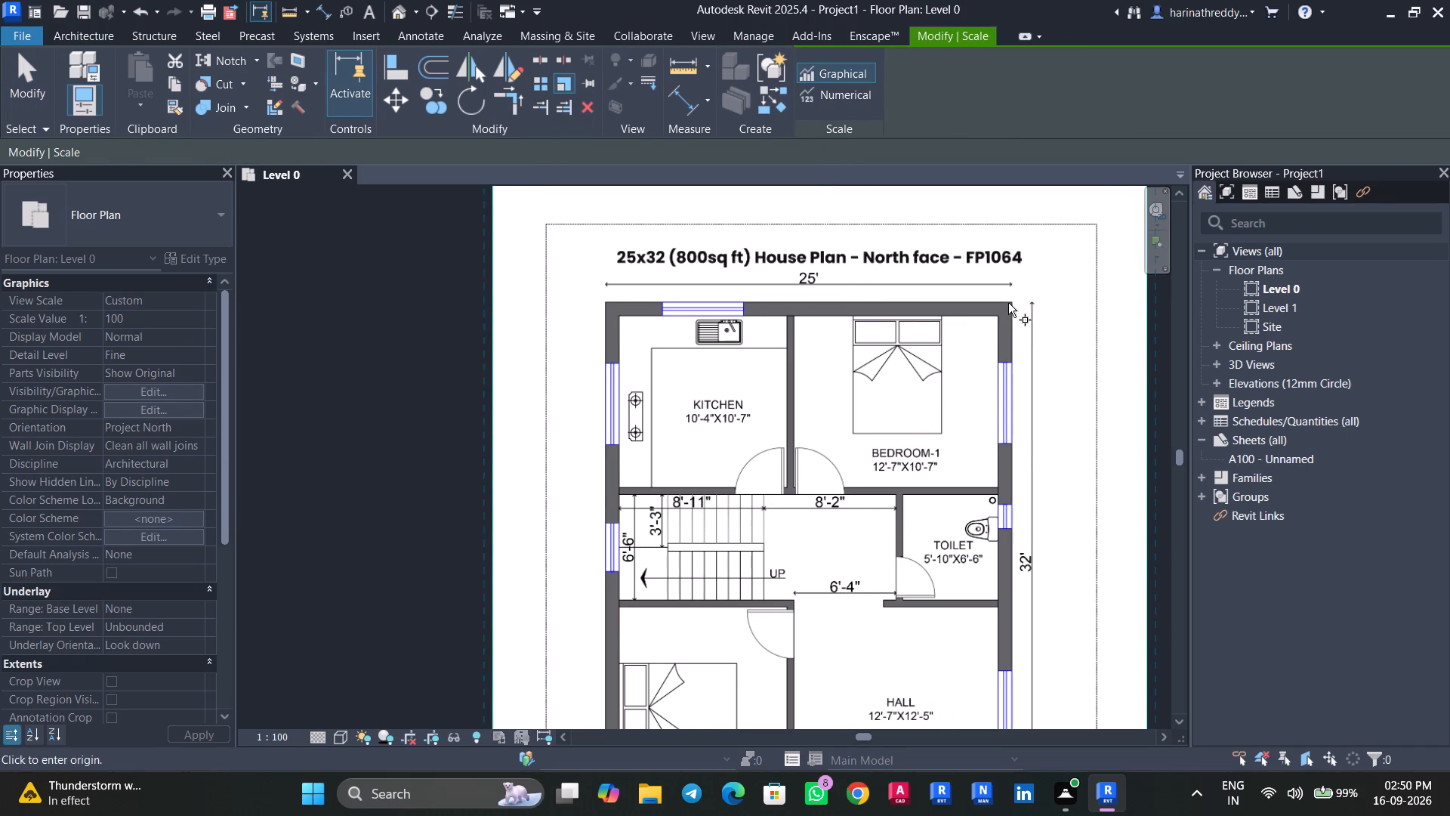
{"action": "left_click", "coordinate": [1008, 301]}
{"action": "middle_click_drag", "start_coordinate": [1008, 604], "coordinate": [985, 286]}
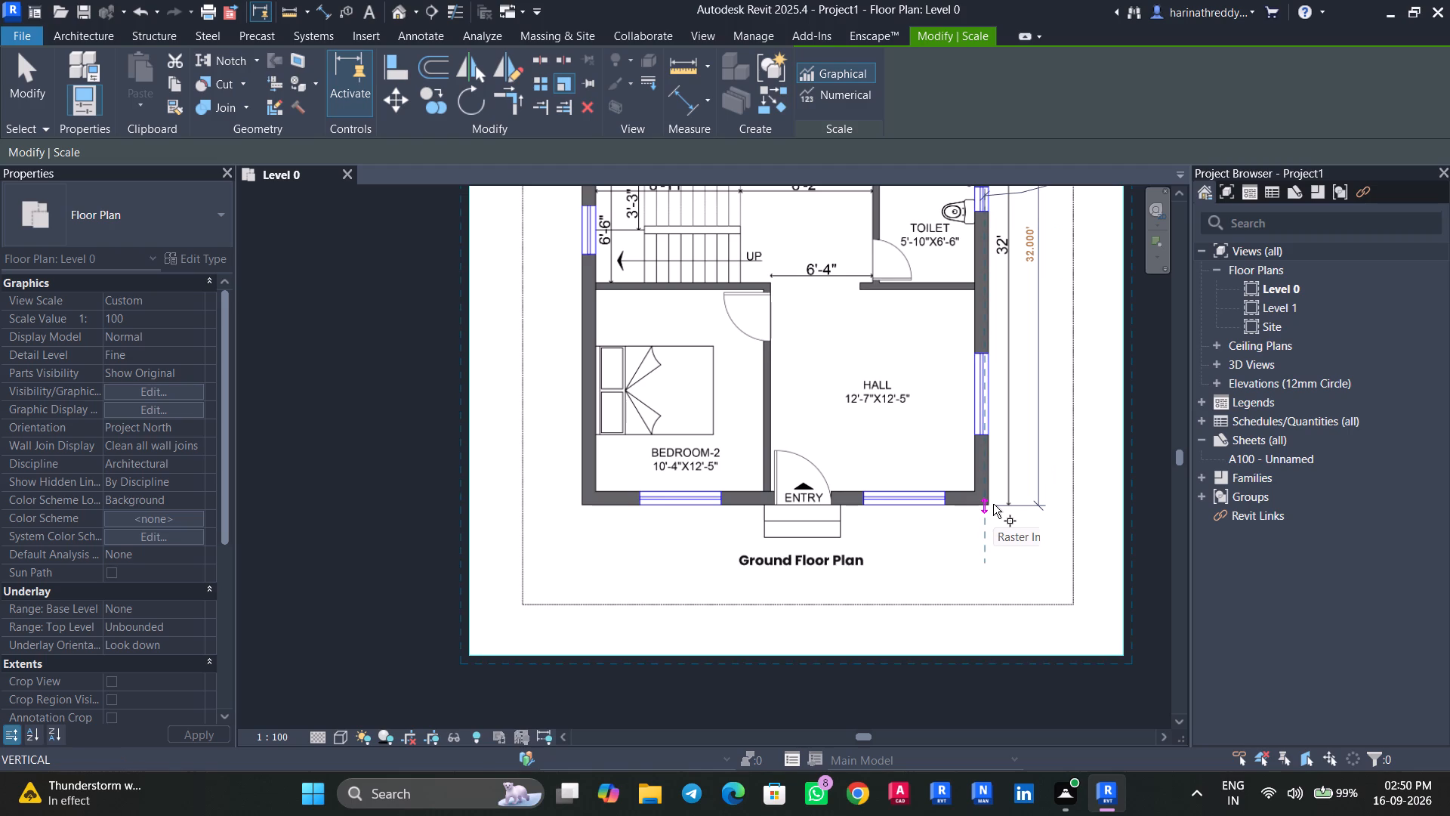
{"action": "key", "text": "Escape"}
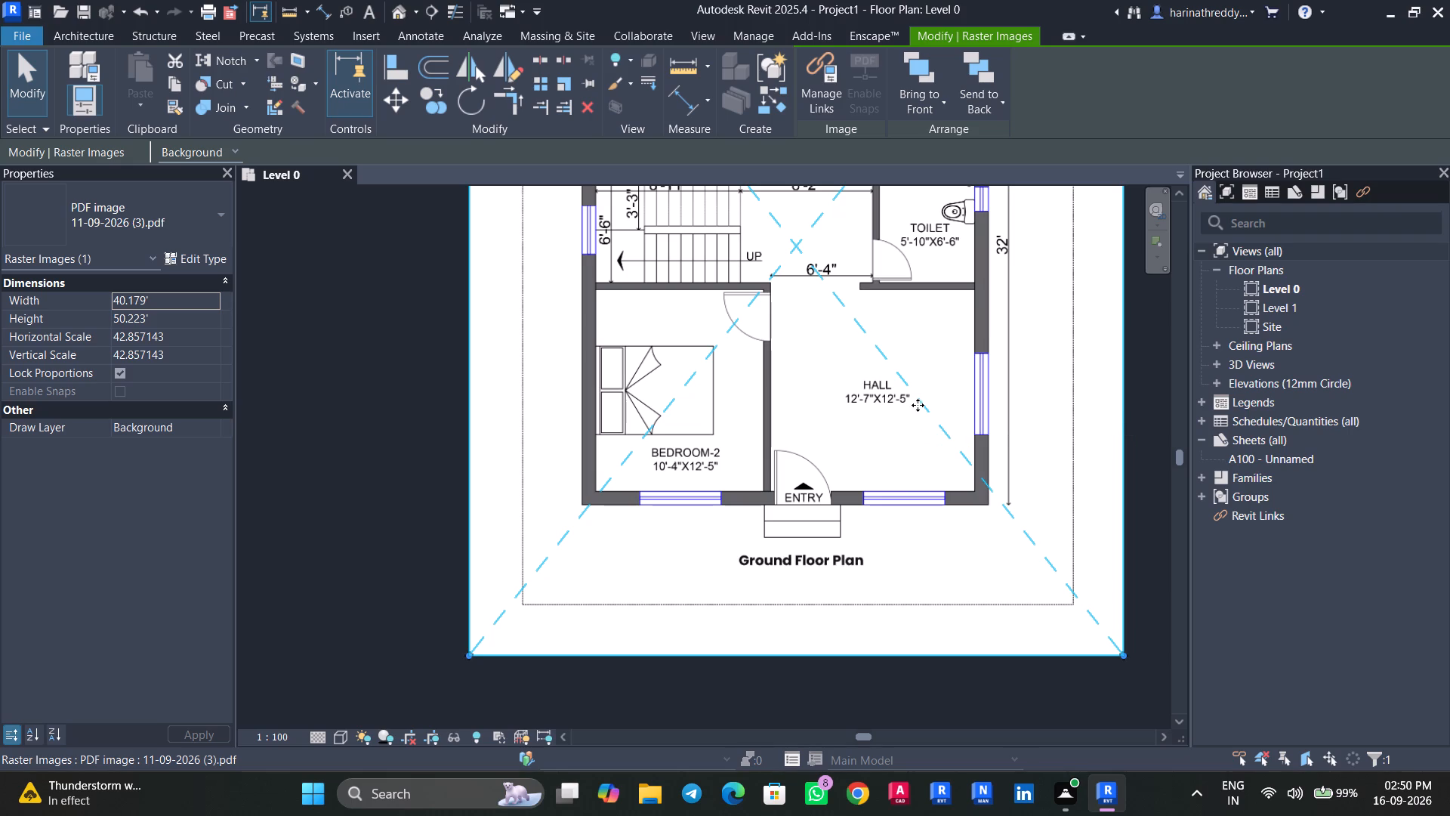
Measure the thickness of the kitchen's outer wall beside its top window with graphical Scale, without resizing the image.
{"action": "middle_click_drag", "start_coordinate": [927, 370], "coordinate": [903, 479]}
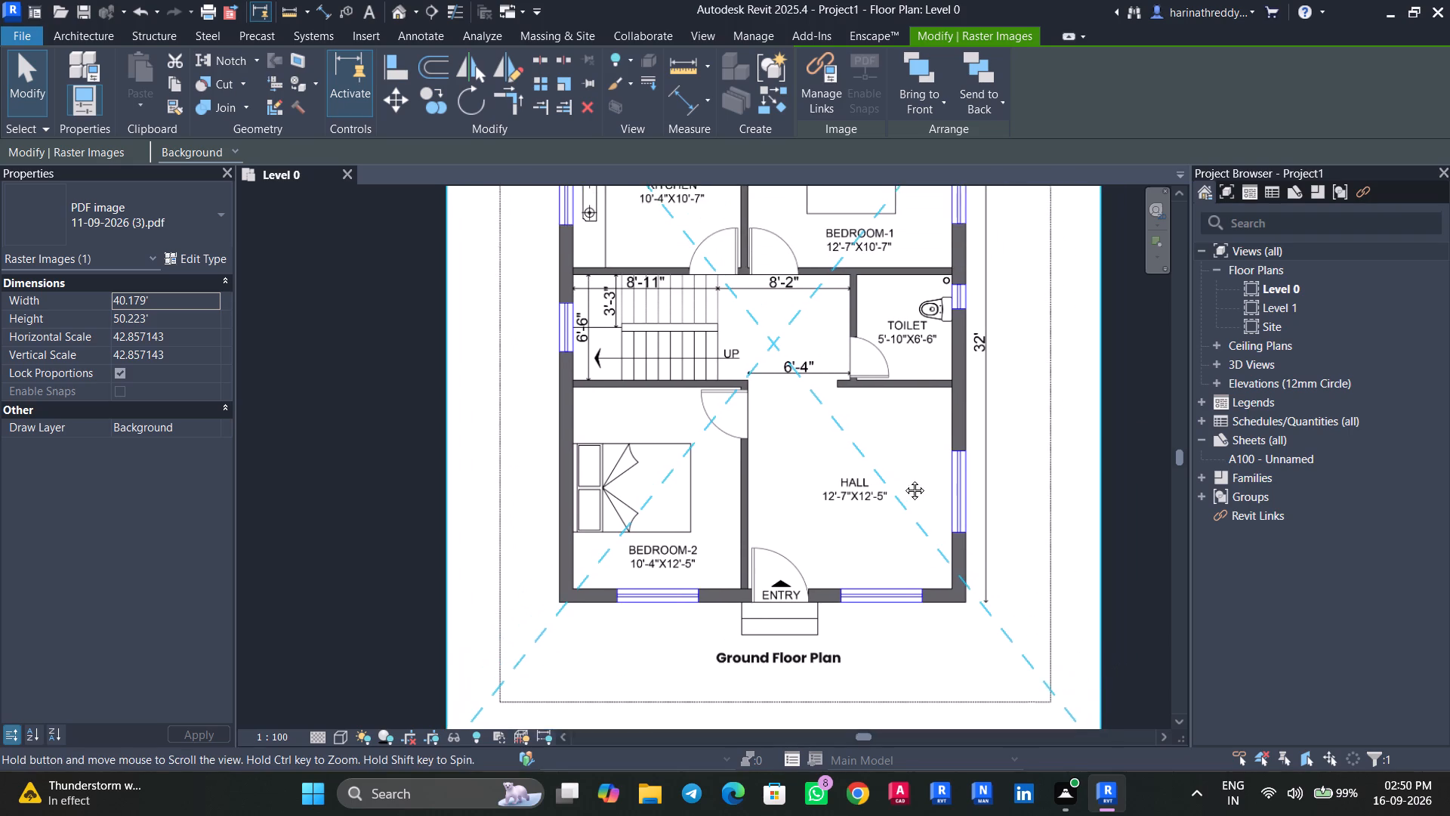
{"action": "middle_click_drag", "start_coordinate": [903, 479], "coordinate": [900, 514]}
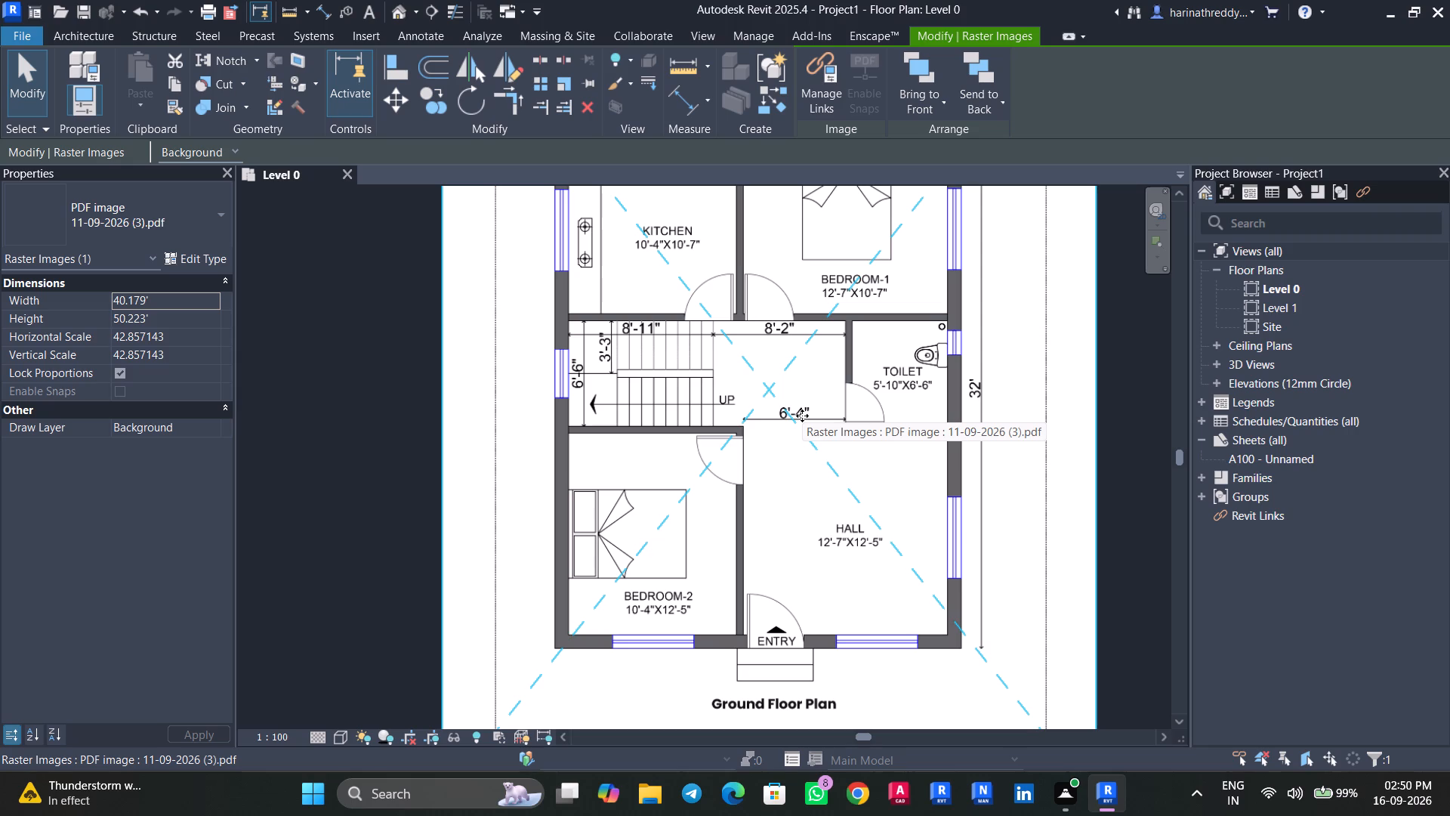
{"action": "scroll", "coordinate": [791, 401], "scroll_direction": "down", "scroll_amount": 5}
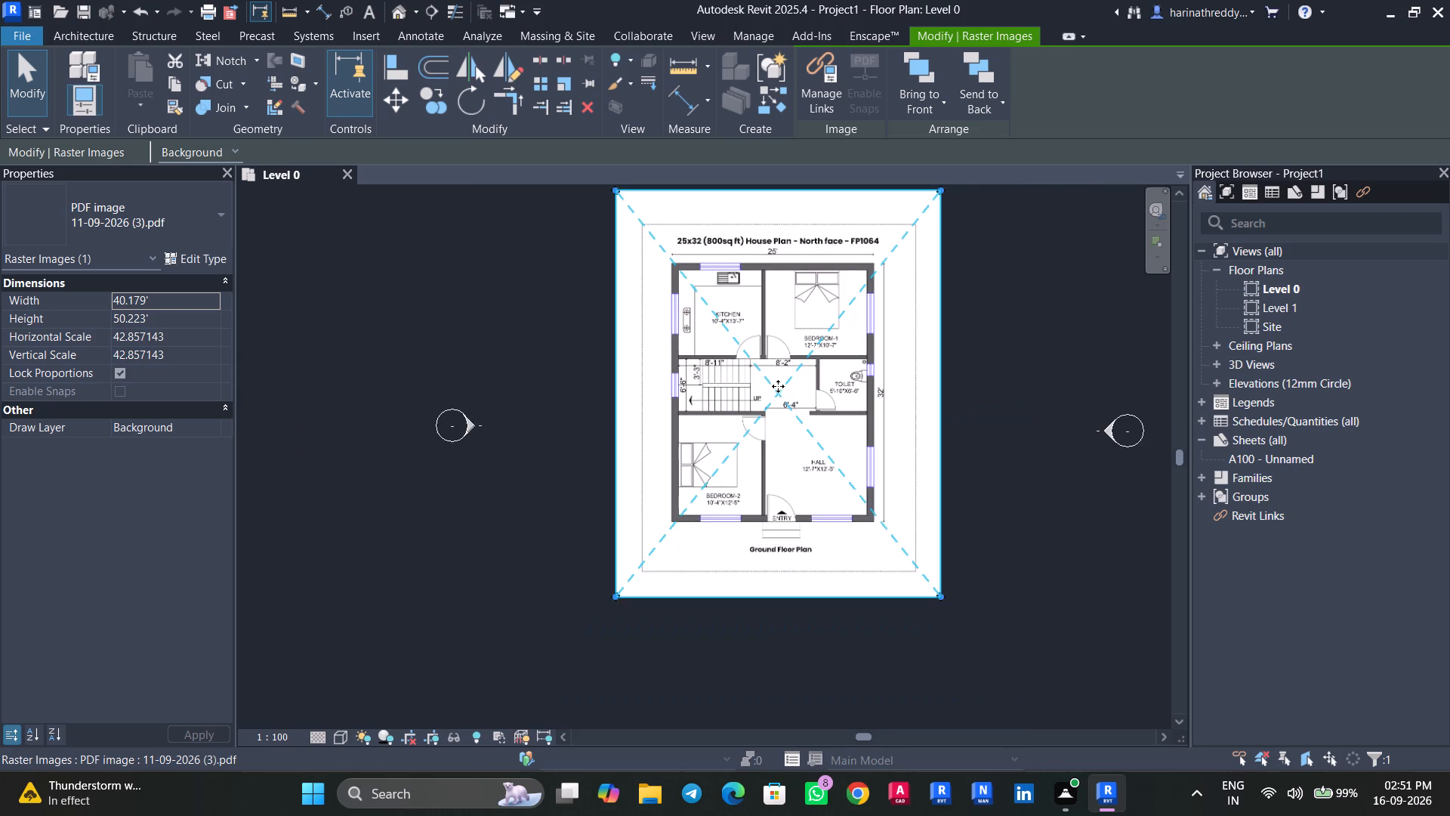
{"action": "middle_click_drag", "start_coordinate": [778, 386], "coordinate": [770, 498]}
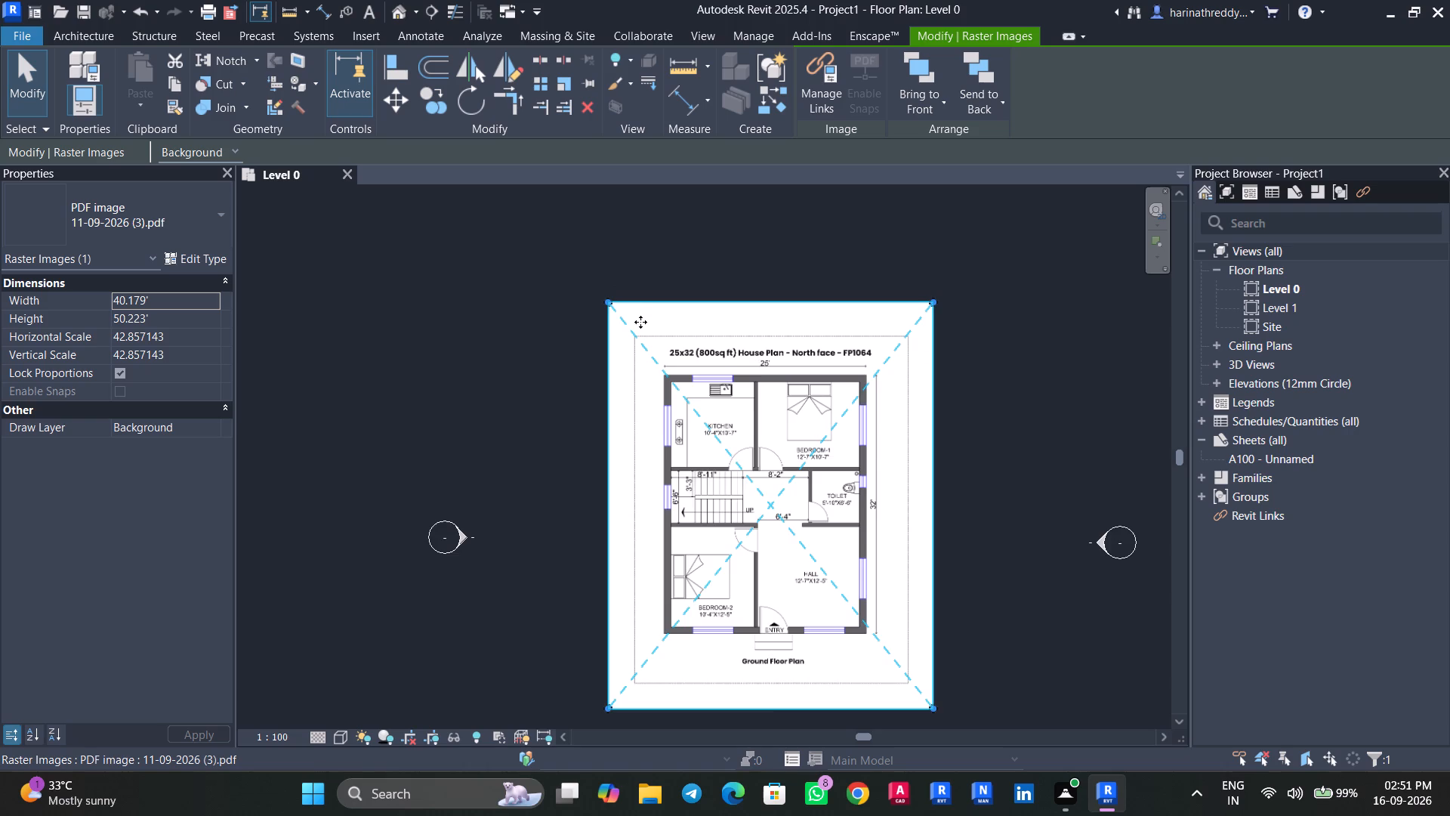
{"action": "scroll", "coordinate": [654, 320], "scroll_direction": "up", "scroll_amount": 3}
{"action": "scroll", "coordinate": [654, 320], "scroll_direction": "down", "scroll_amount": 1}
{"action": "scroll", "coordinate": [654, 320], "scroll_direction": "up", "scroll_amount": 2}
{"action": "left_click", "coordinate": [560, 88]}
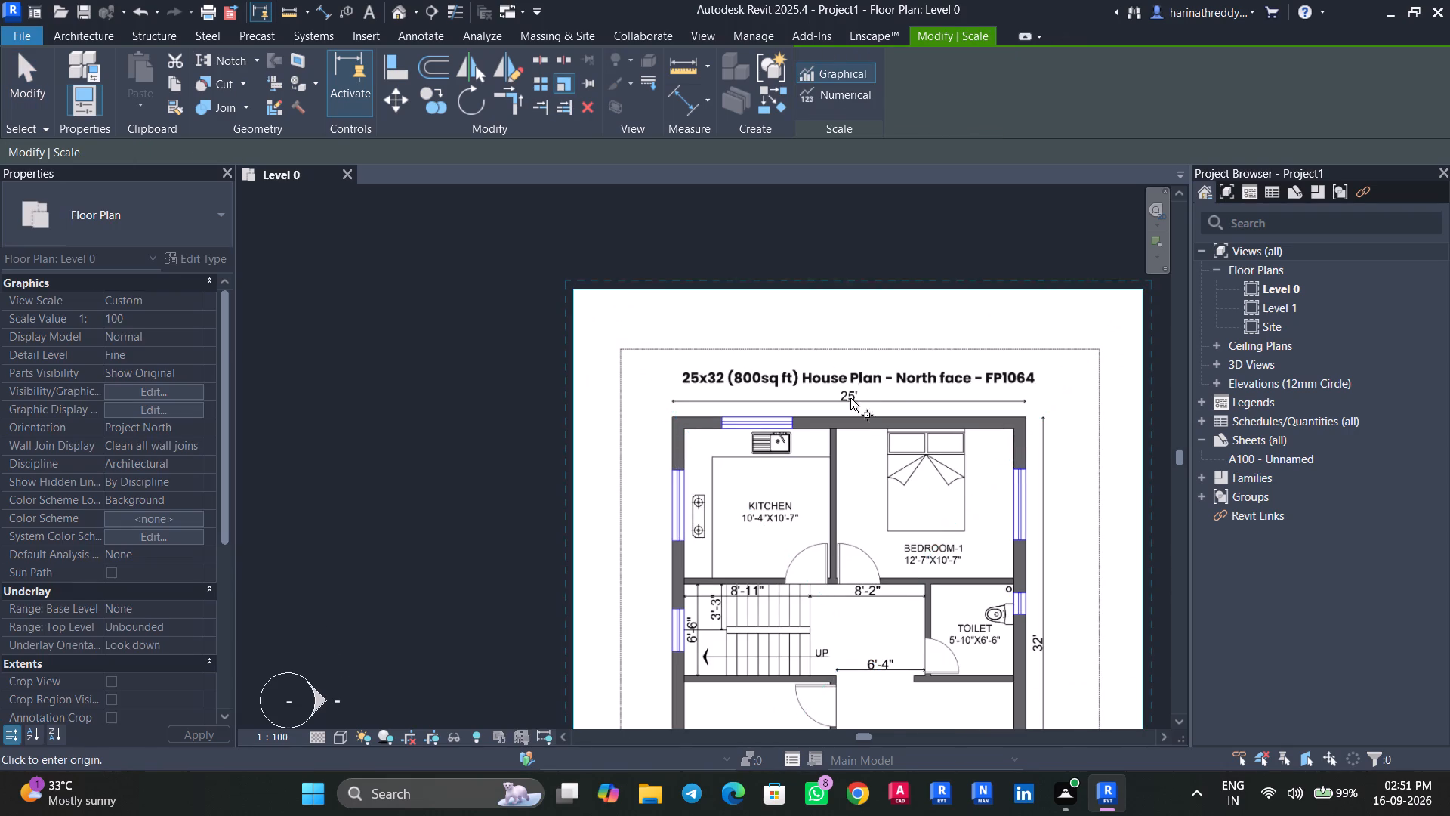
{"action": "scroll", "coordinate": [853, 410], "scroll_direction": "up", "scroll_amount": 12}
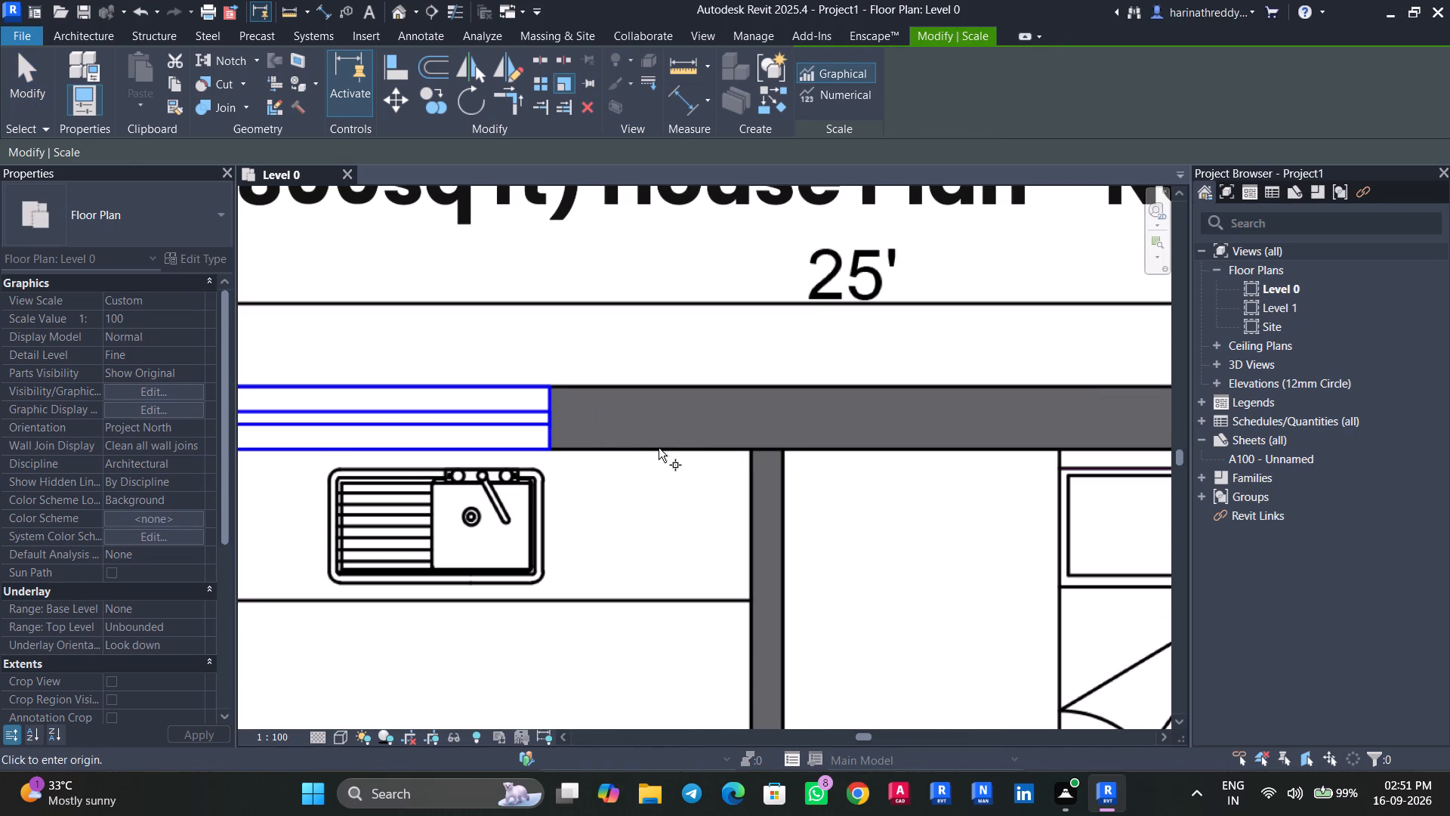
{"action": "scroll", "coordinate": [659, 450], "scroll_direction": "up", "scroll_amount": 5}
{"action": "left_click", "coordinate": [659, 452]}
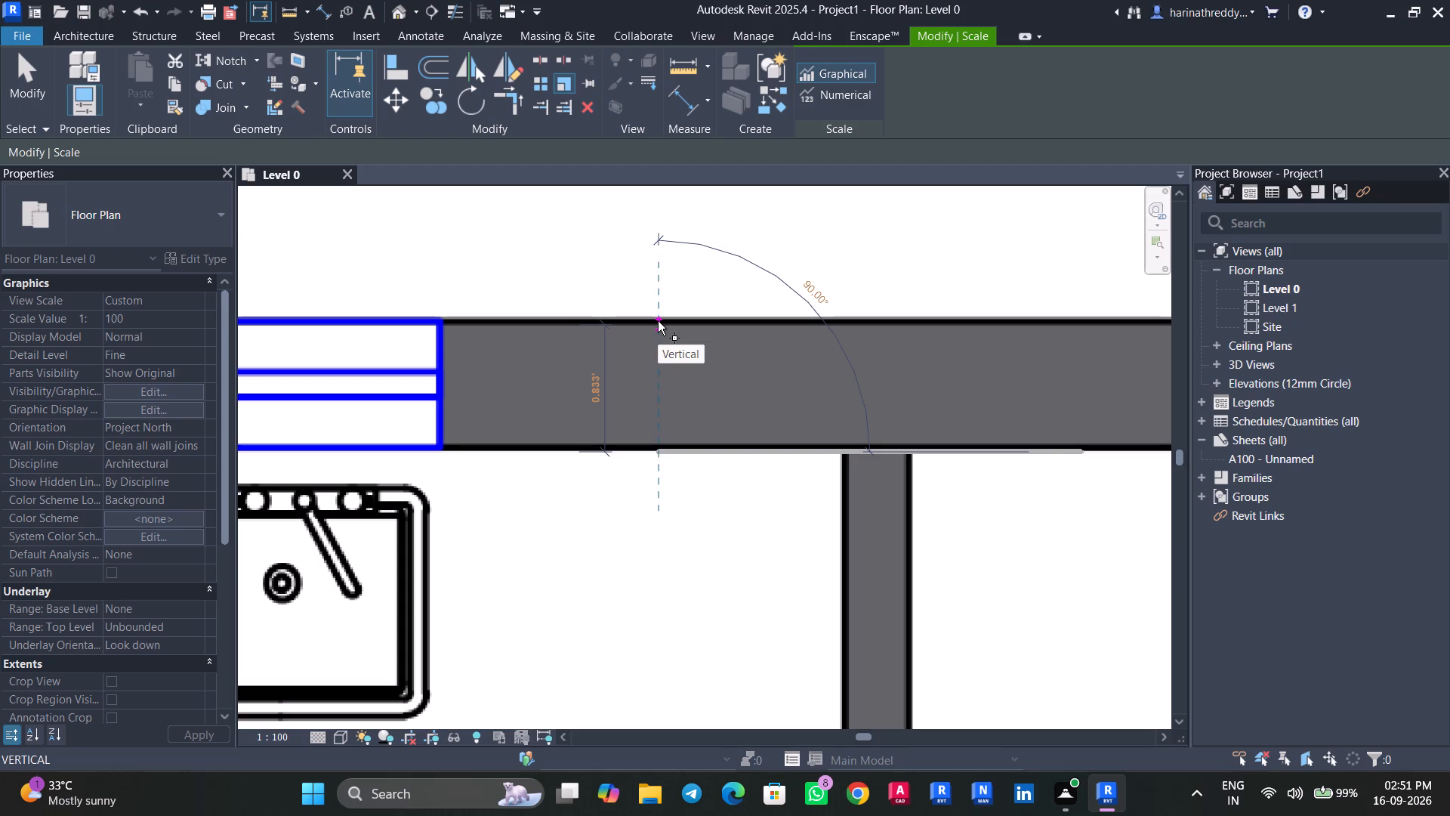
{"action": "key", "text": "Escape"}
Measure the thickness of the partition wall between the kitchen and Bedroom-1 with graphical Scale, without resizing the image.
{"action": "scroll", "coordinate": [658, 330], "scroll_direction": "down", "scroll_amount": 7}
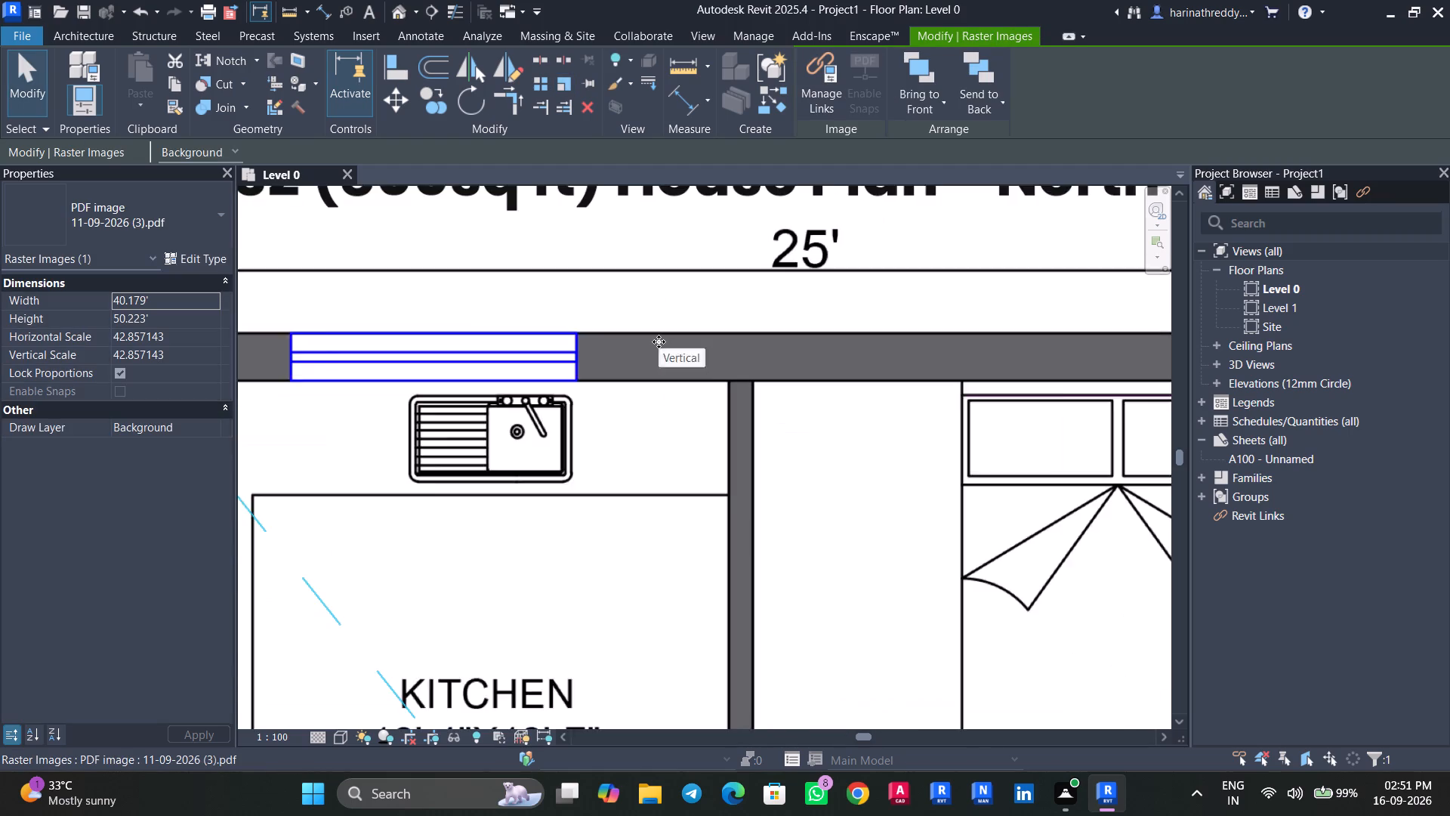
{"action": "scroll", "coordinate": [659, 342], "scroll_direction": "down", "scroll_amount": 4}
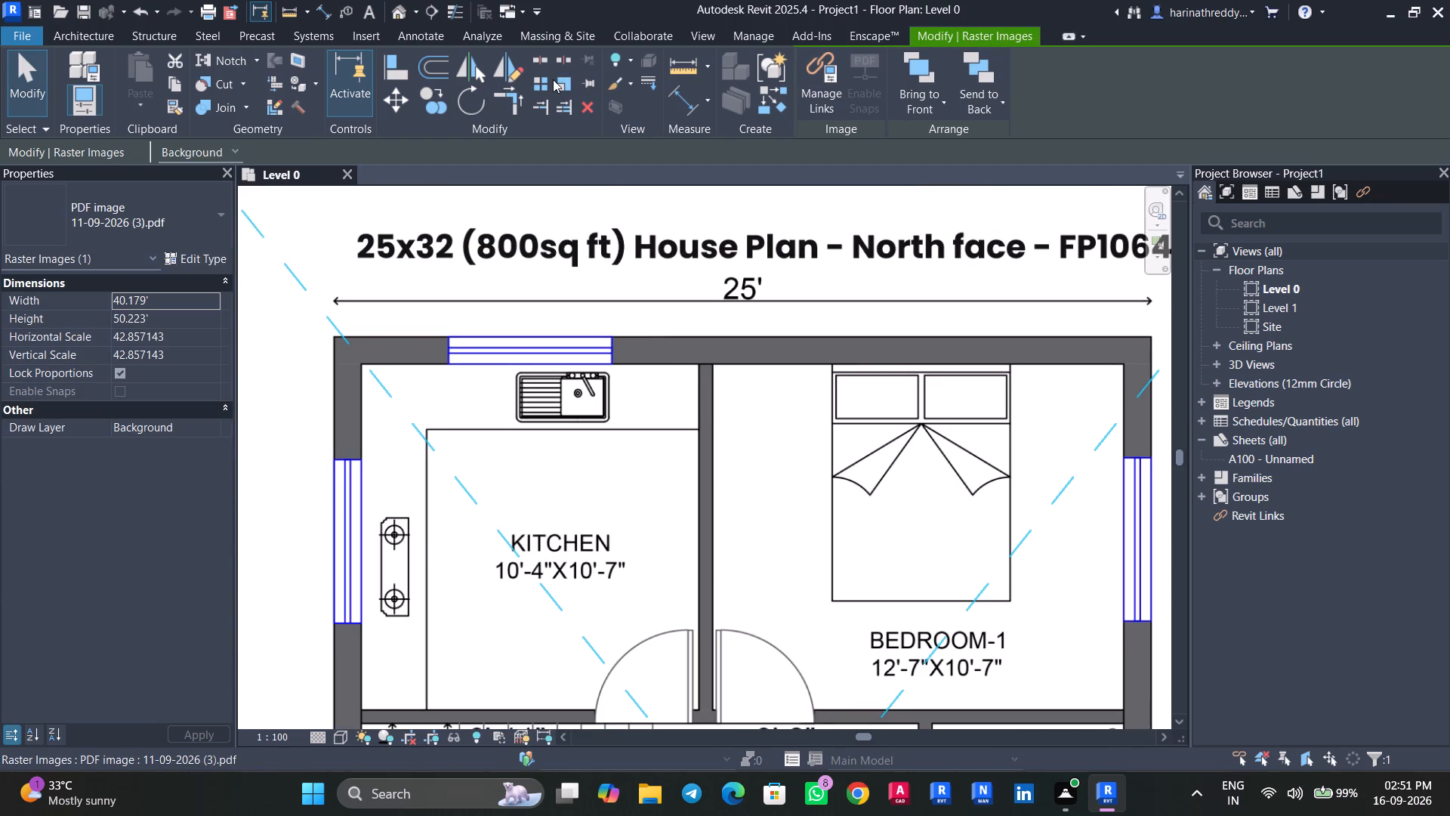
{"action": "left_click", "coordinate": [553, 79]}
{"action": "left_click", "coordinate": [569, 85]}
{"action": "scroll", "coordinate": [725, 459], "scroll_direction": "up", "scroll_amount": 9}
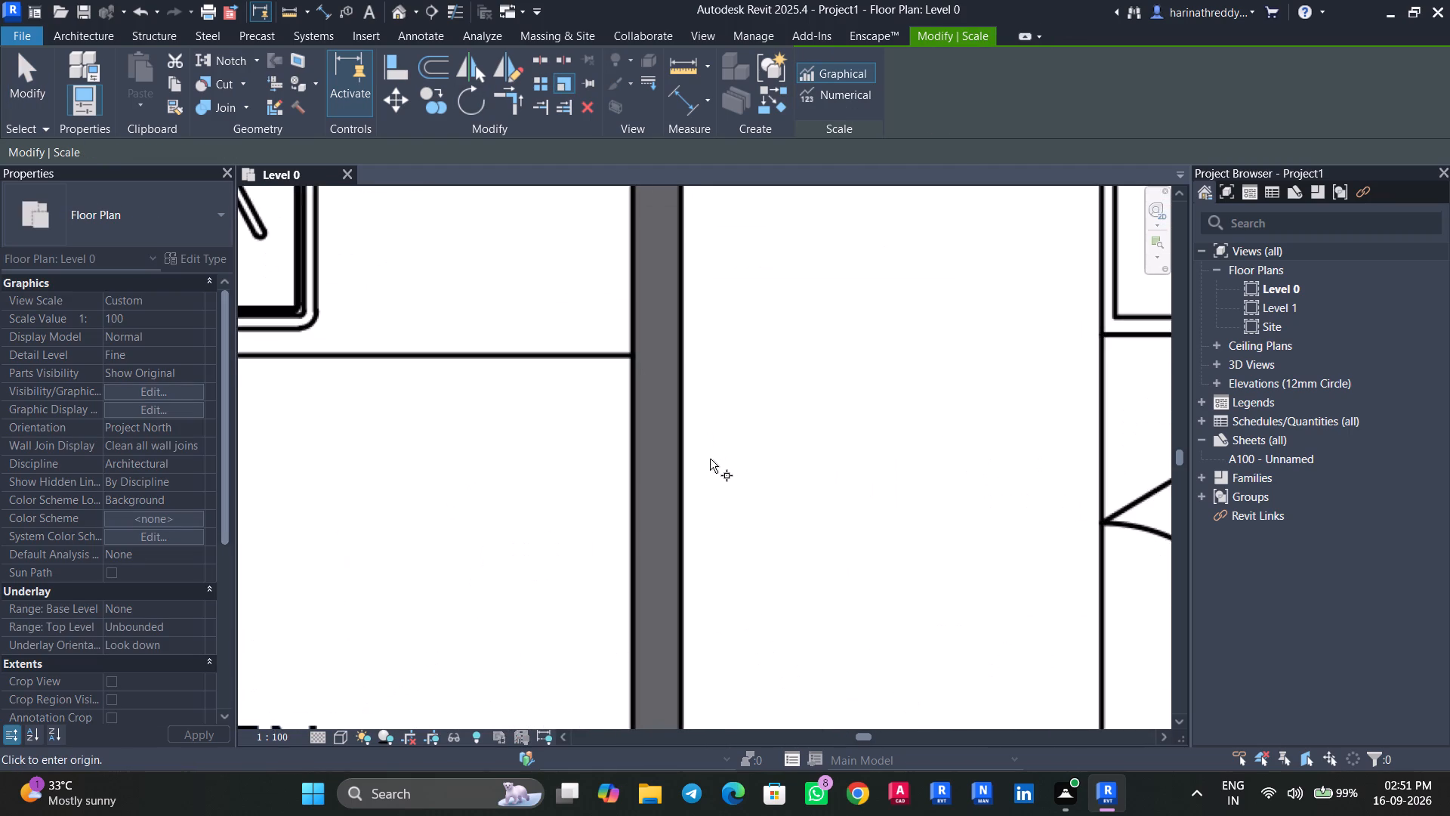
{"action": "scroll", "coordinate": [705, 459], "scroll_direction": "up", "scroll_amount": 3}
{"action": "left_click", "coordinate": [590, 419]}
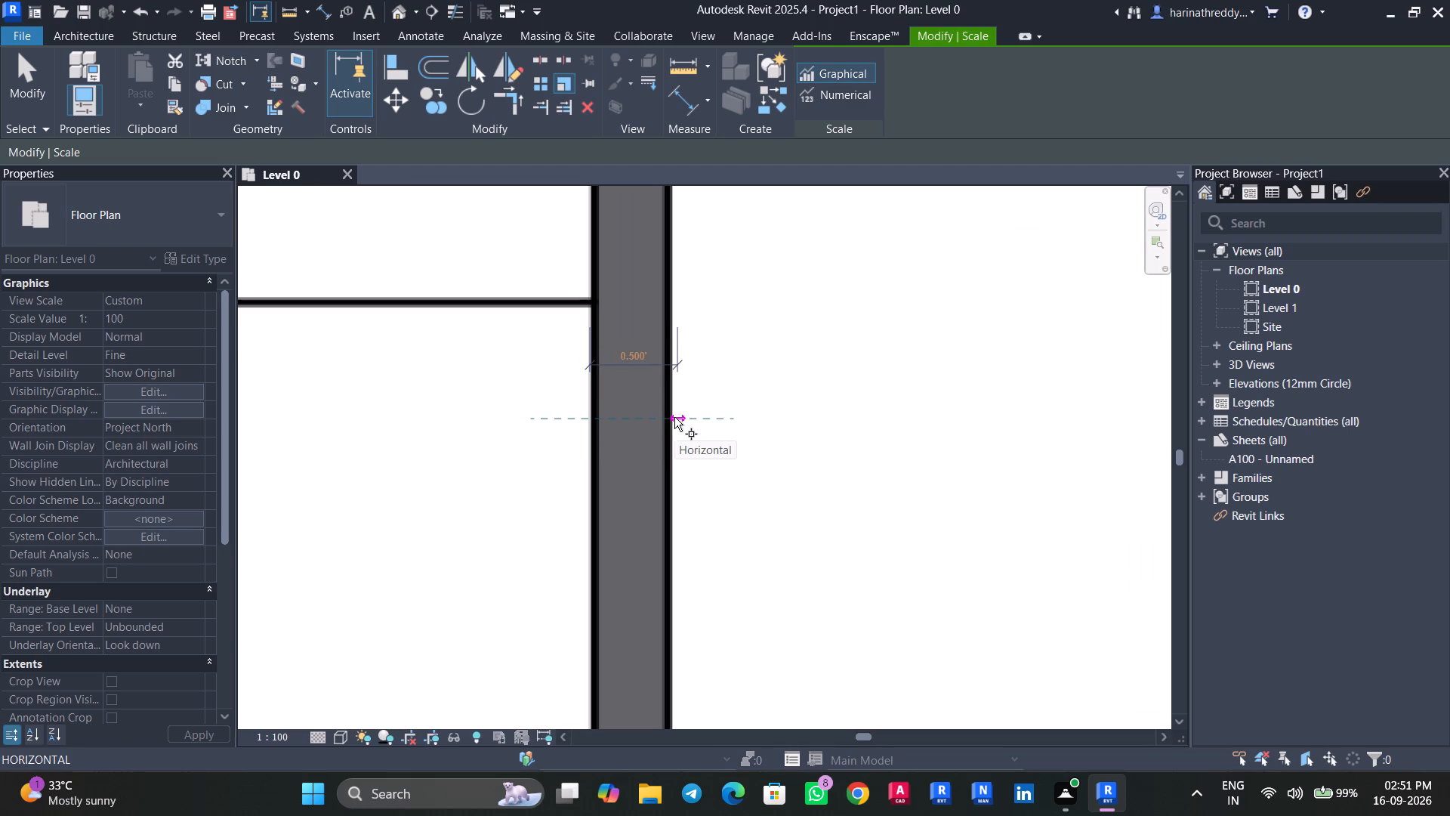
{"action": "key", "text": "Escape"}
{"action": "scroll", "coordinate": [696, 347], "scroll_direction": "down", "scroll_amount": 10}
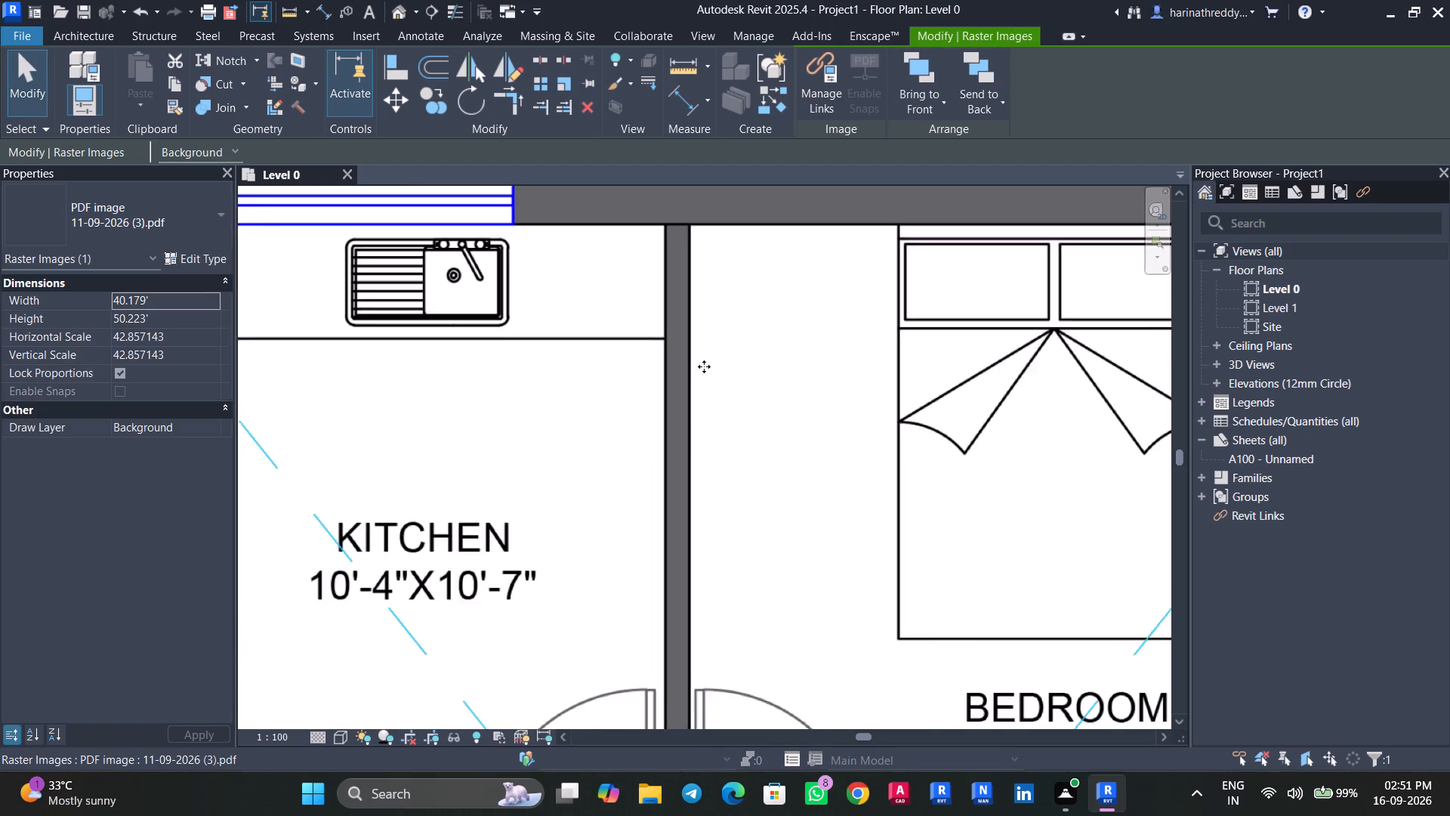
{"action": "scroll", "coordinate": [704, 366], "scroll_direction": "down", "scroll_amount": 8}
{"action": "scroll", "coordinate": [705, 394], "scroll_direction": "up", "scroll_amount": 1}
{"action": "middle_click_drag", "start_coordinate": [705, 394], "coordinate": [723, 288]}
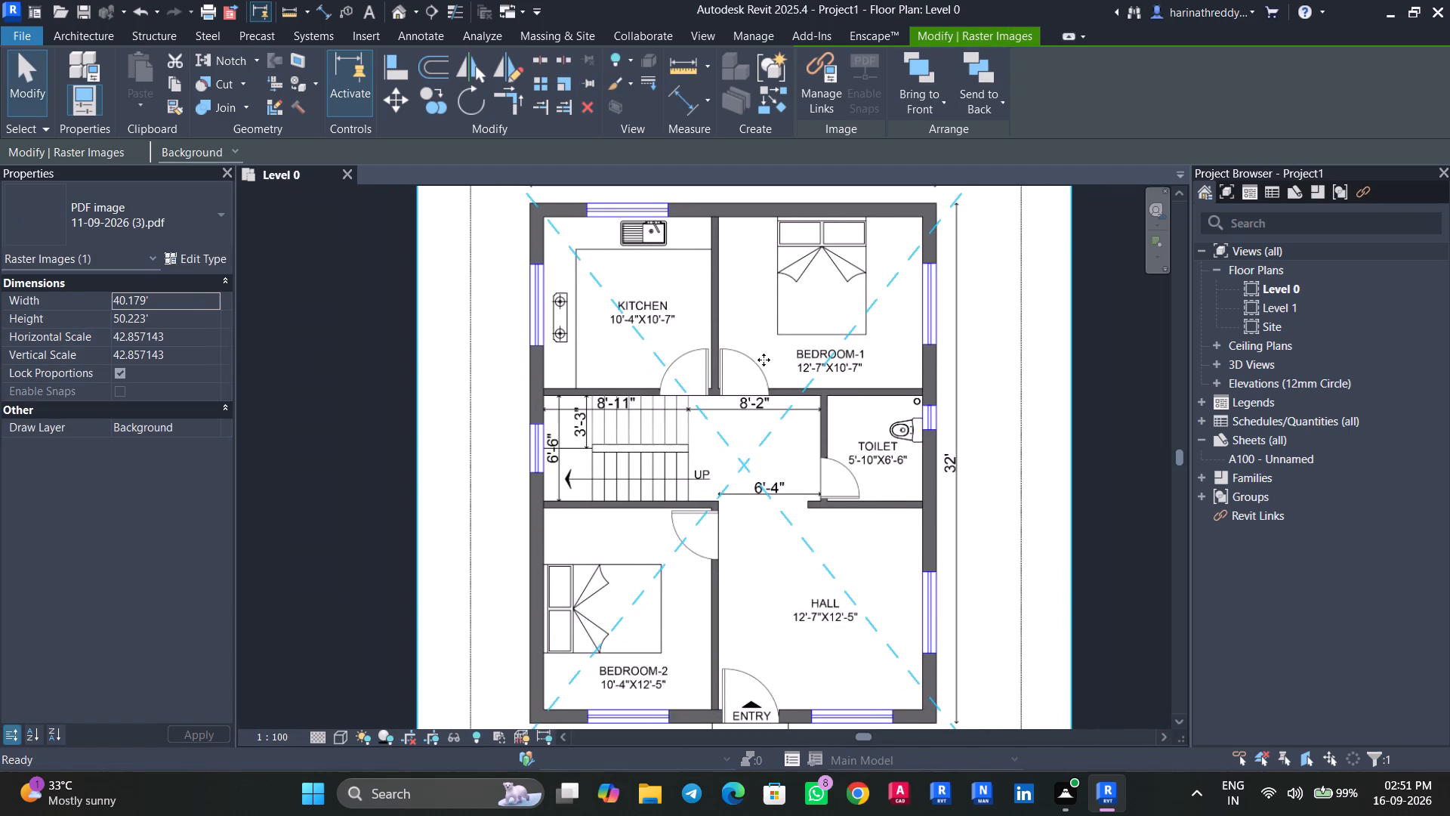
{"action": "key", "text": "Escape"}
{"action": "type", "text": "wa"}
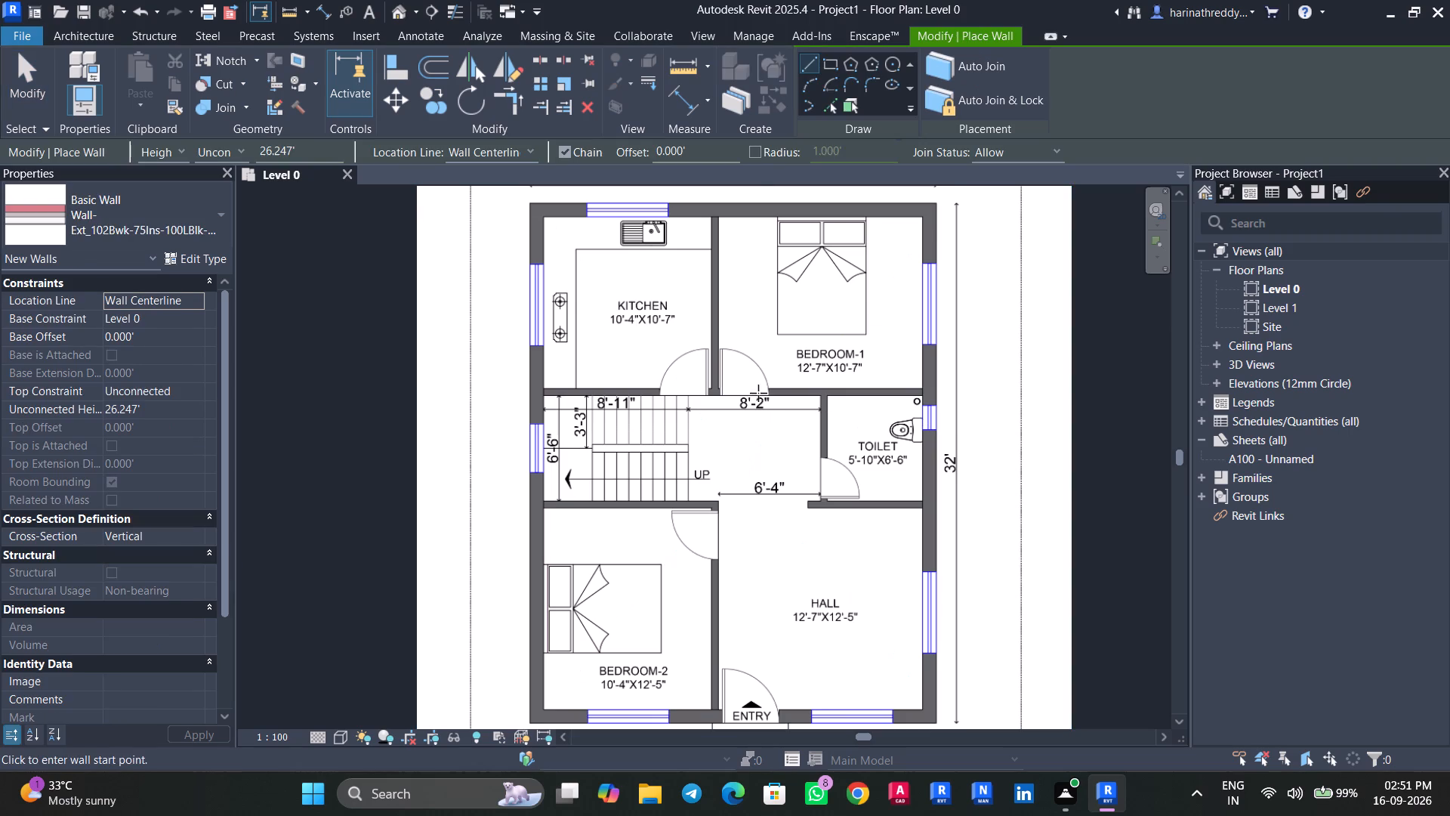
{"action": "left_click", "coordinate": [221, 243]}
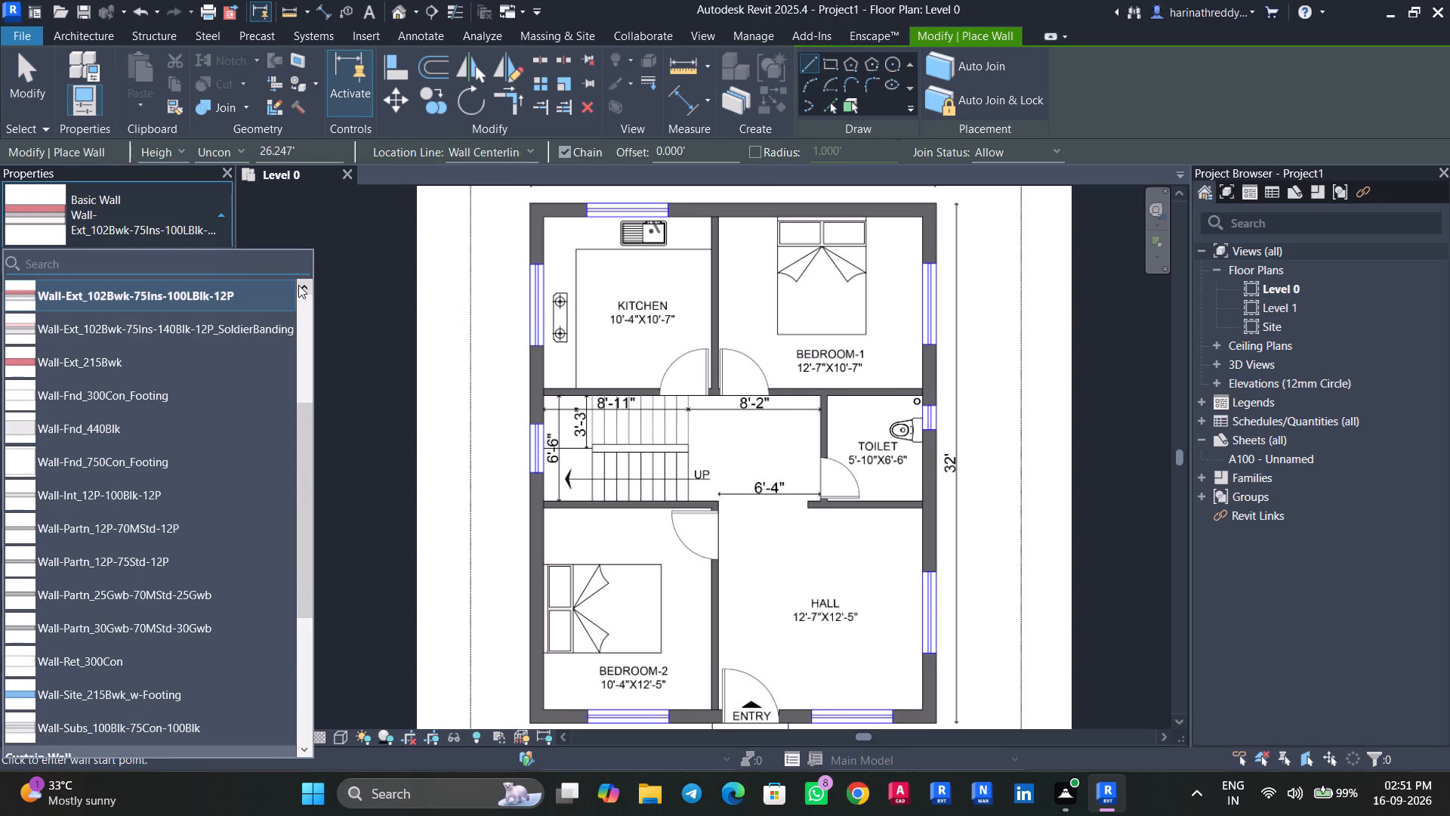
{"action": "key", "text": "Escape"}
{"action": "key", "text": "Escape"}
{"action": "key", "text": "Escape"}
In the East elevation, set the elevation of Level 1 to 10'.
{"action": "scroll", "coordinate": [354, 284], "scroll_direction": "down", "scroll_amount": 3}
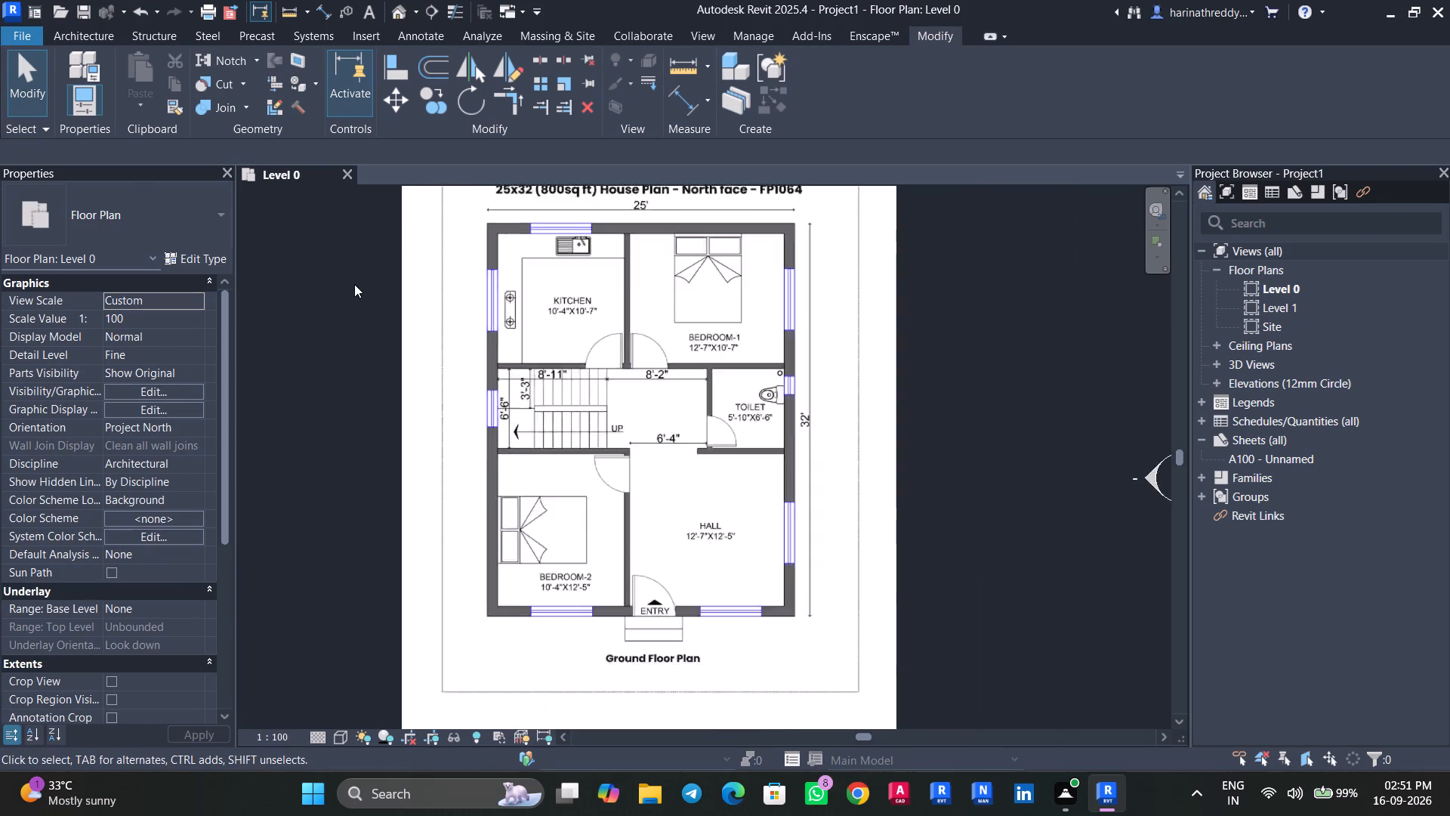
{"action": "scroll", "coordinate": [354, 284], "scroll_direction": "down", "scroll_amount": 1}
{"action": "middle_click_drag", "start_coordinate": [354, 284], "coordinate": [423, 356]}
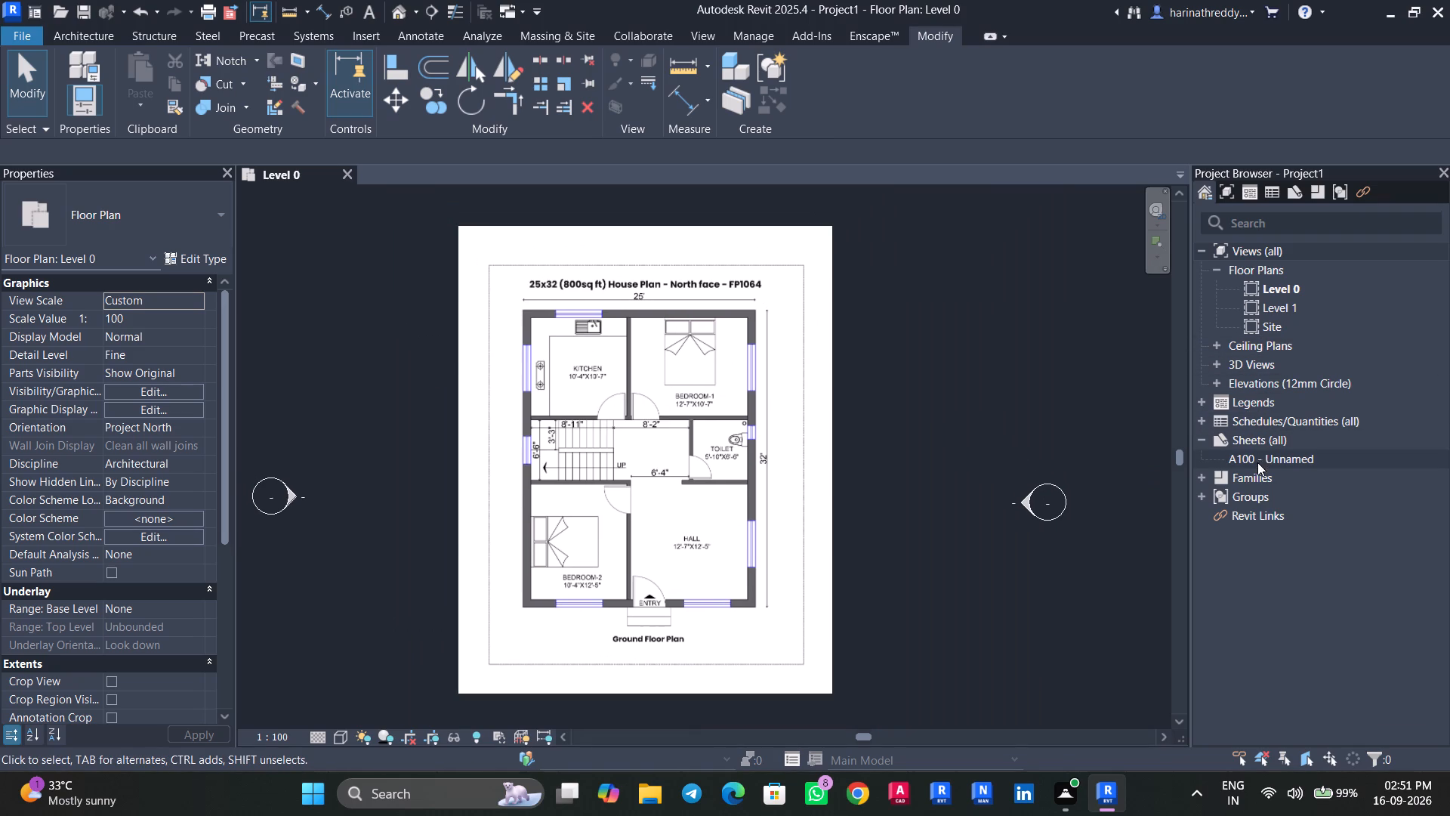
{"action": "left_click", "coordinate": [1245, 387]}
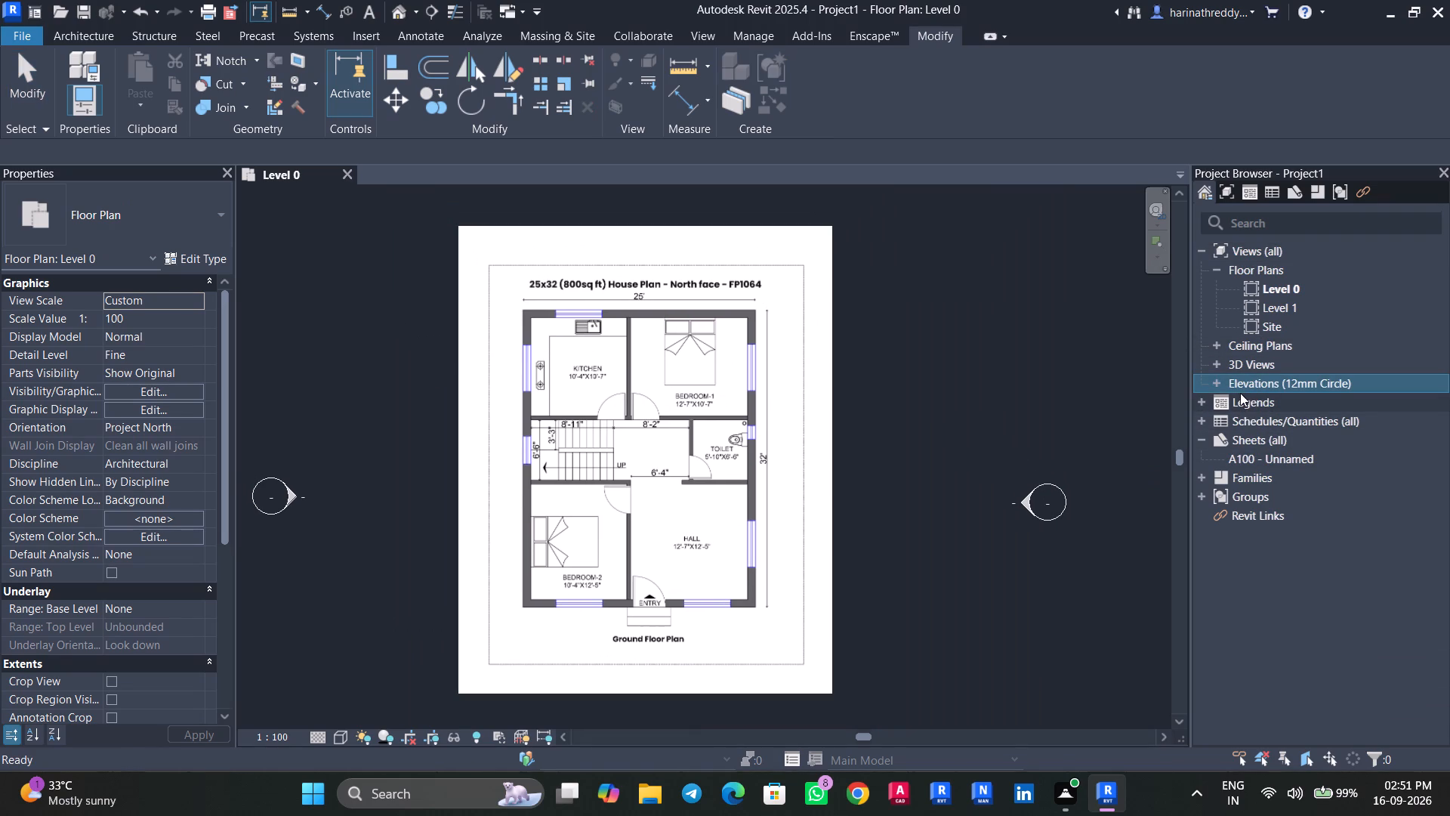
{"action": "left_click", "coordinate": [1217, 382]}
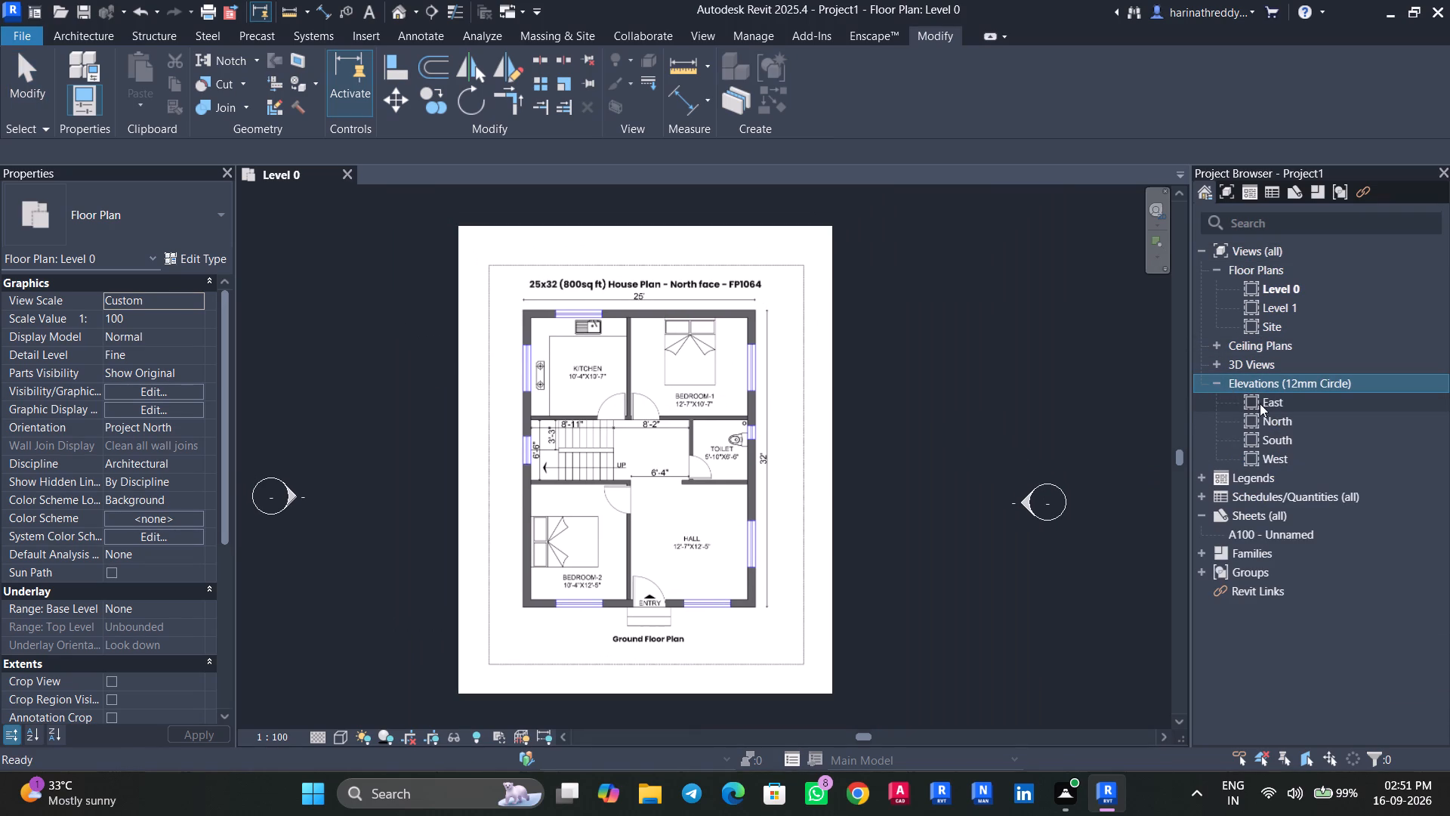
{"action": "double_click", "coordinate": [1257, 400]}
{"action": "scroll", "coordinate": [847, 410], "scroll_direction": "down", "scroll_amount": 3}
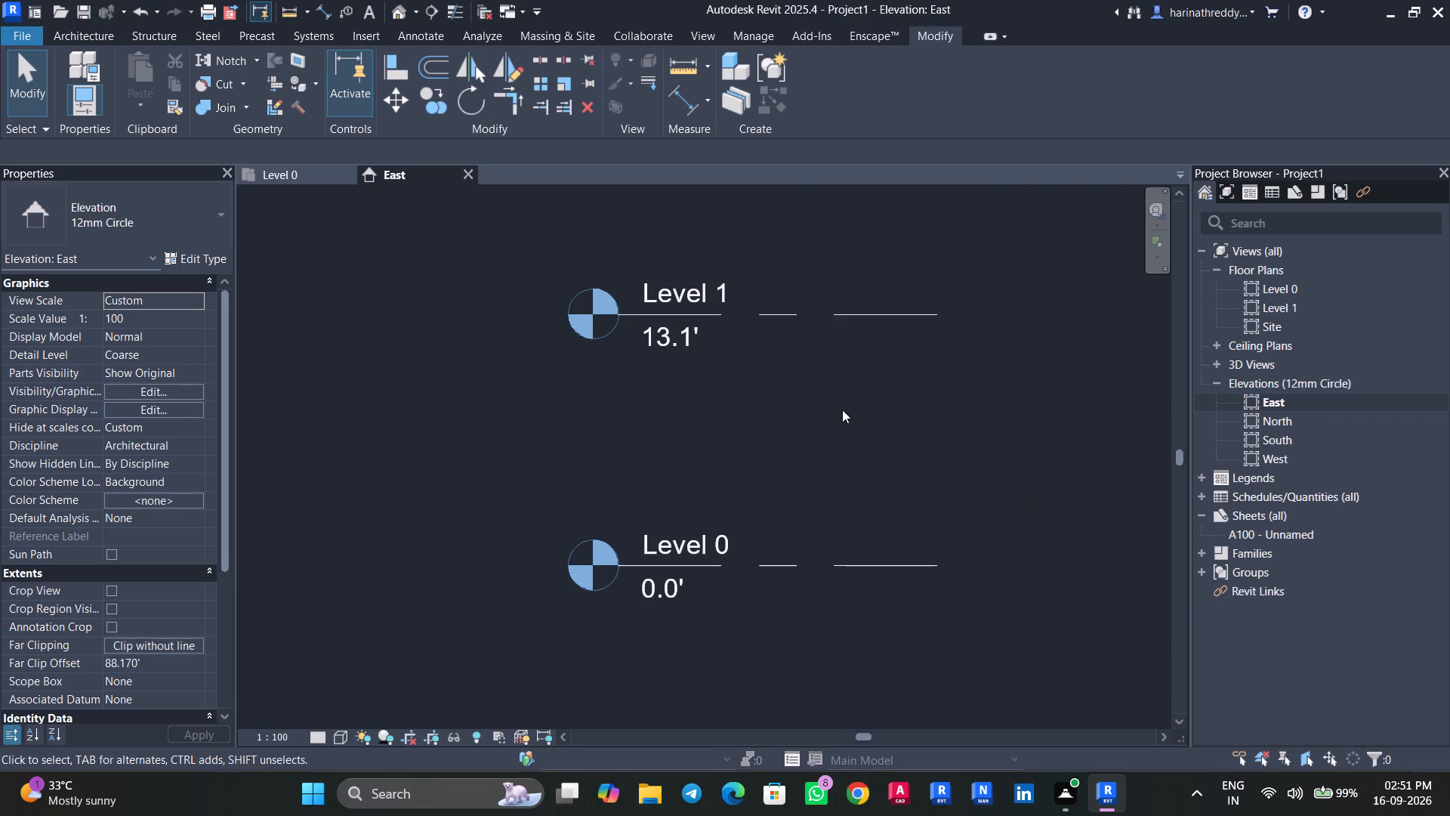
{"action": "left_click", "coordinate": [675, 342]}
{"action": "double_click", "coordinate": [675, 342]}
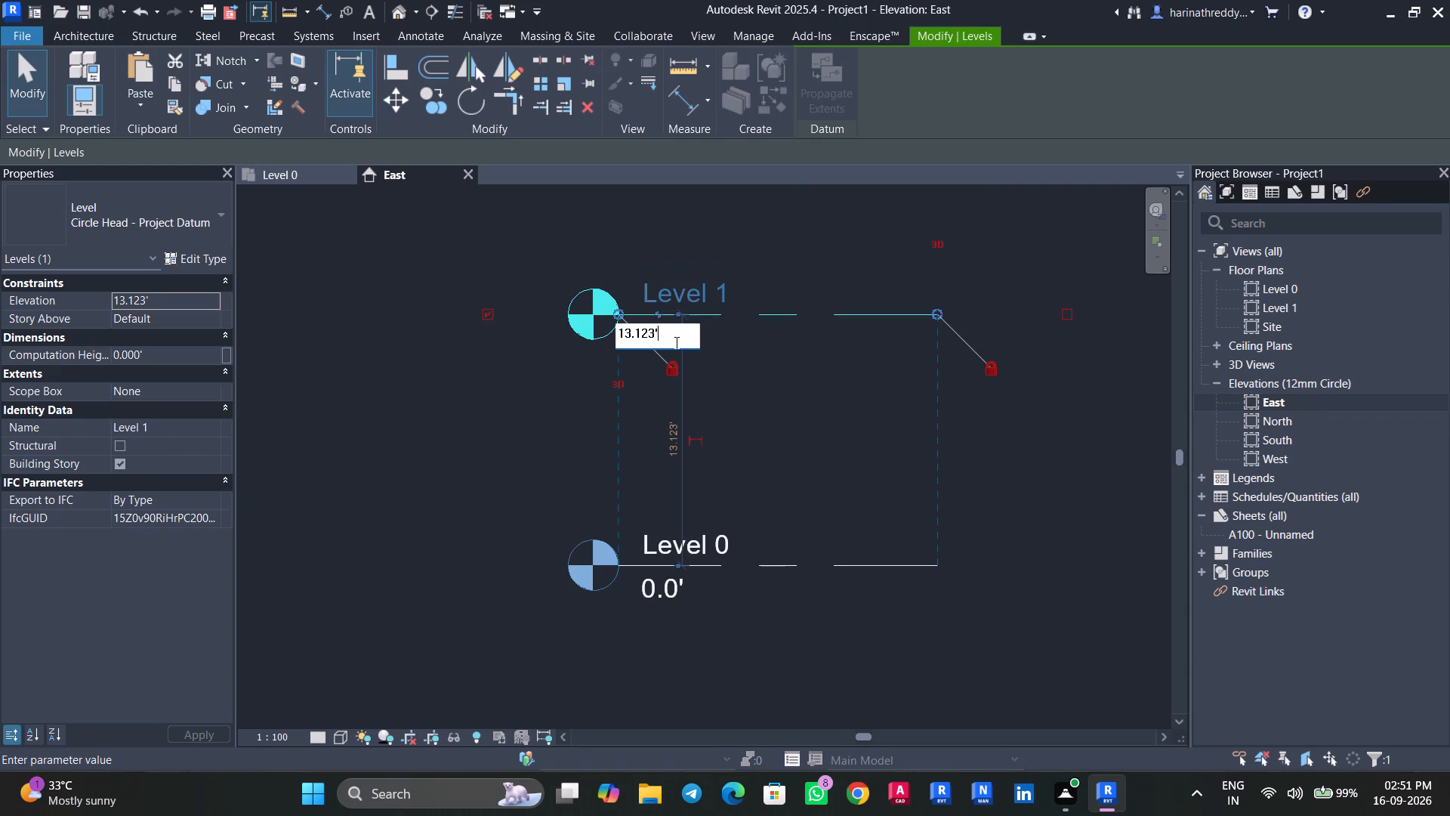
{"action": "left_click", "coordinate": [675, 342]}
{"action": "type", "text": "10'"}
{"action": "key", "text": "Return"}
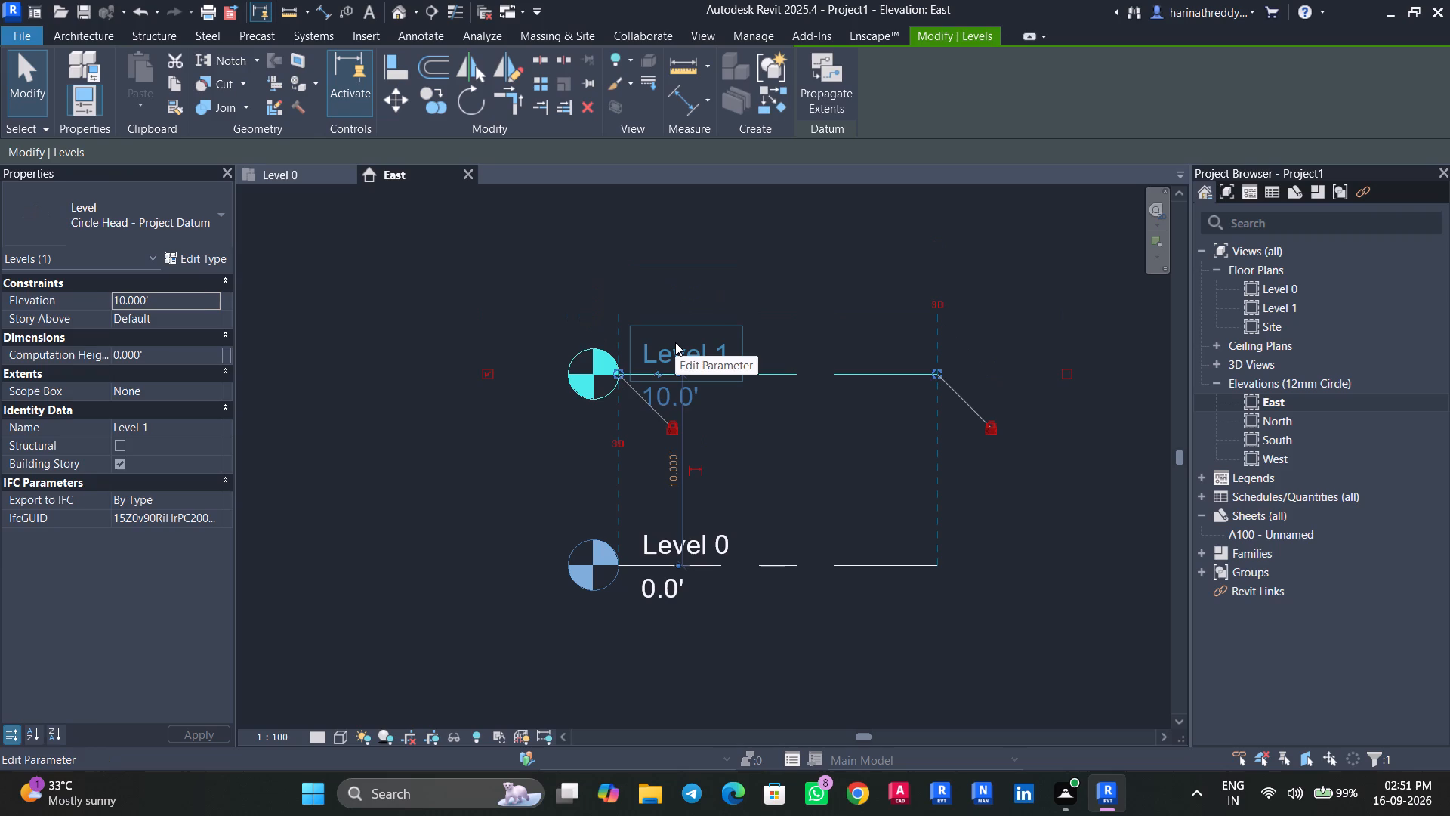
{"action": "key", "text": "Escape"}
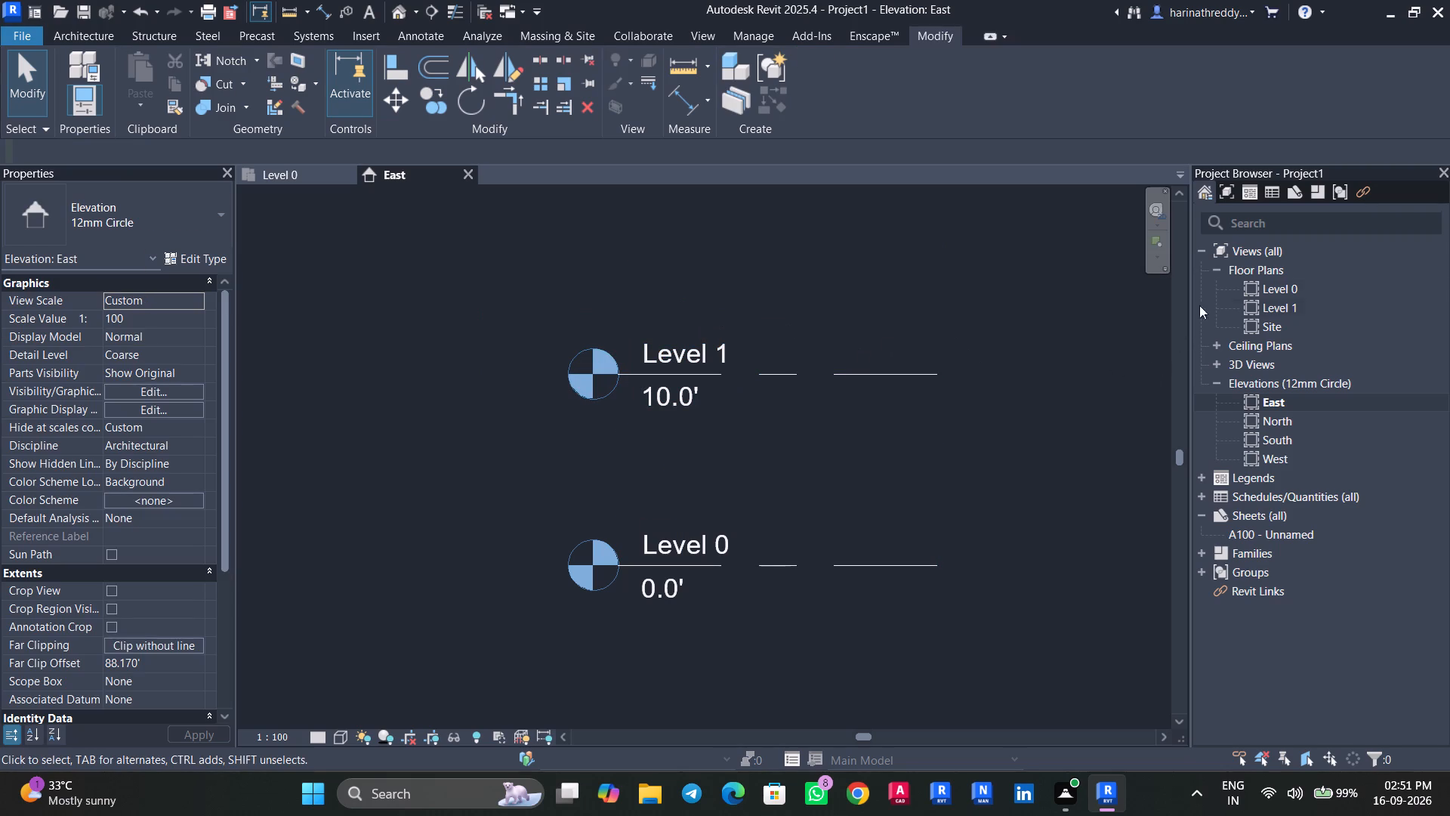
Return to the Level 0 floor plan.
{"action": "left_click", "coordinate": [1246, 286]}
{"action": "left_click", "coordinate": [1246, 286]}
{"action": "double_click", "coordinate": [1246, 286]}
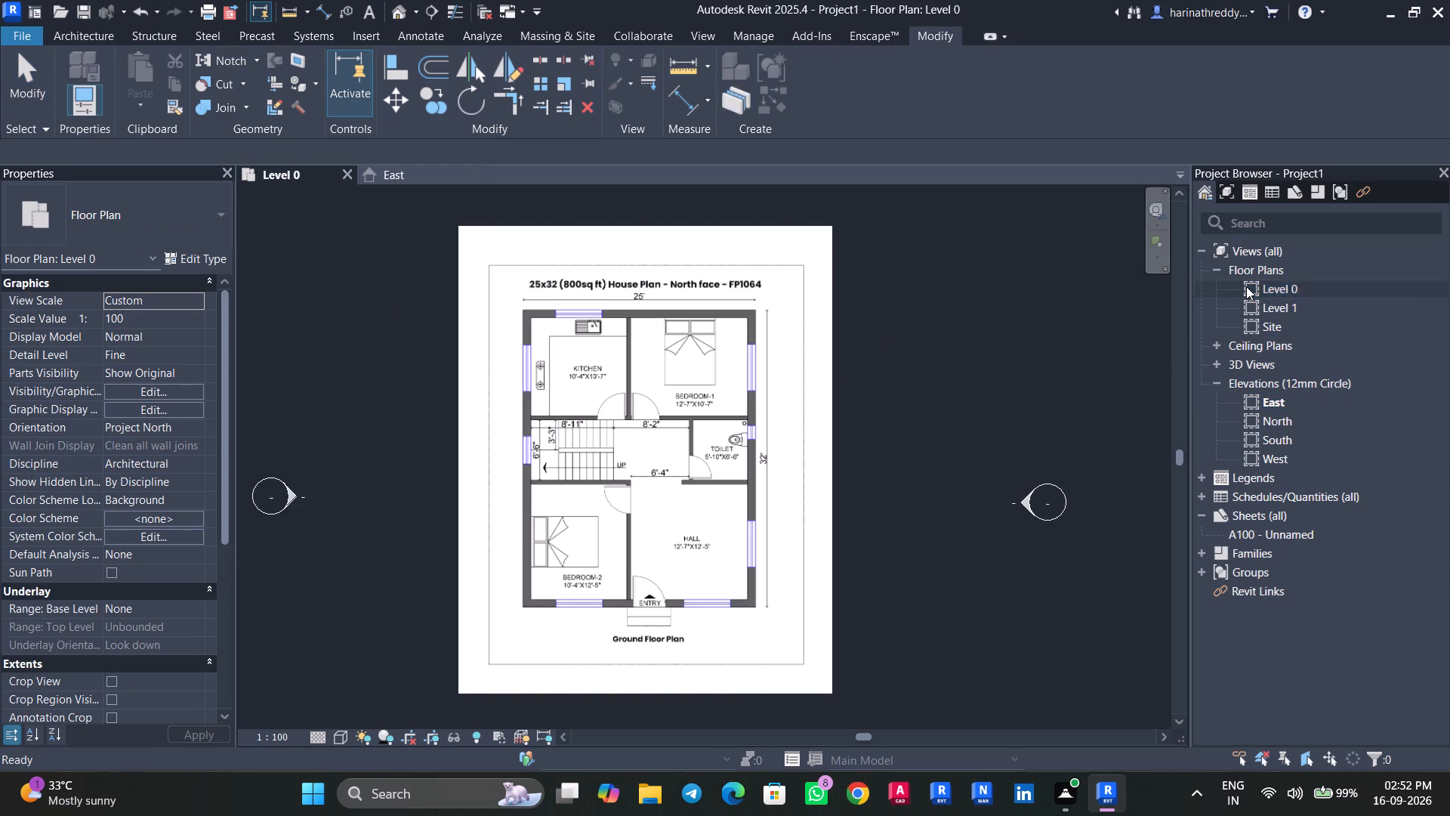
{"action": "key", "text": "Escape"}
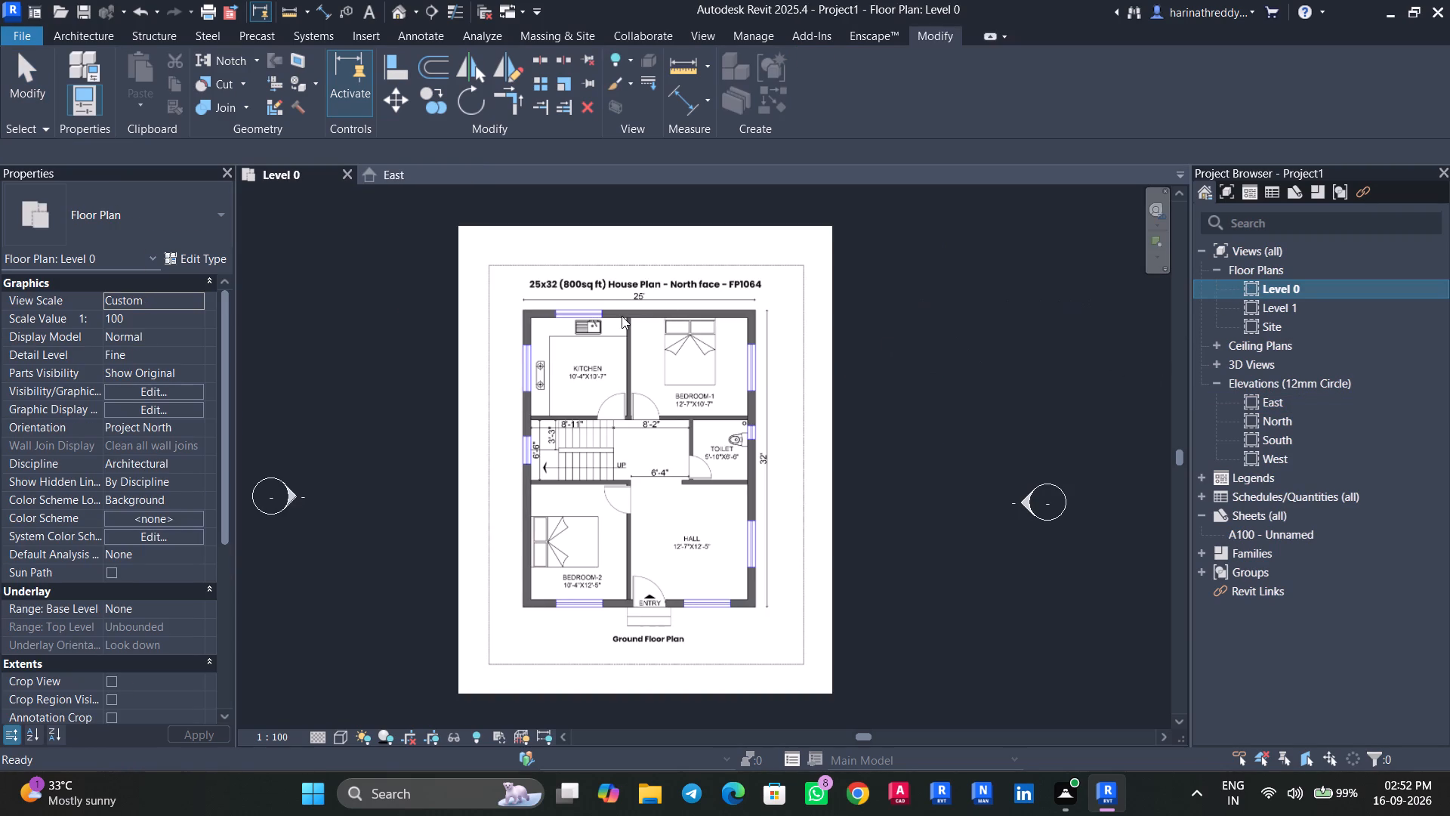
{"action": "key", "text": "Escape"}
{"action": "key", "text": "Escape"}
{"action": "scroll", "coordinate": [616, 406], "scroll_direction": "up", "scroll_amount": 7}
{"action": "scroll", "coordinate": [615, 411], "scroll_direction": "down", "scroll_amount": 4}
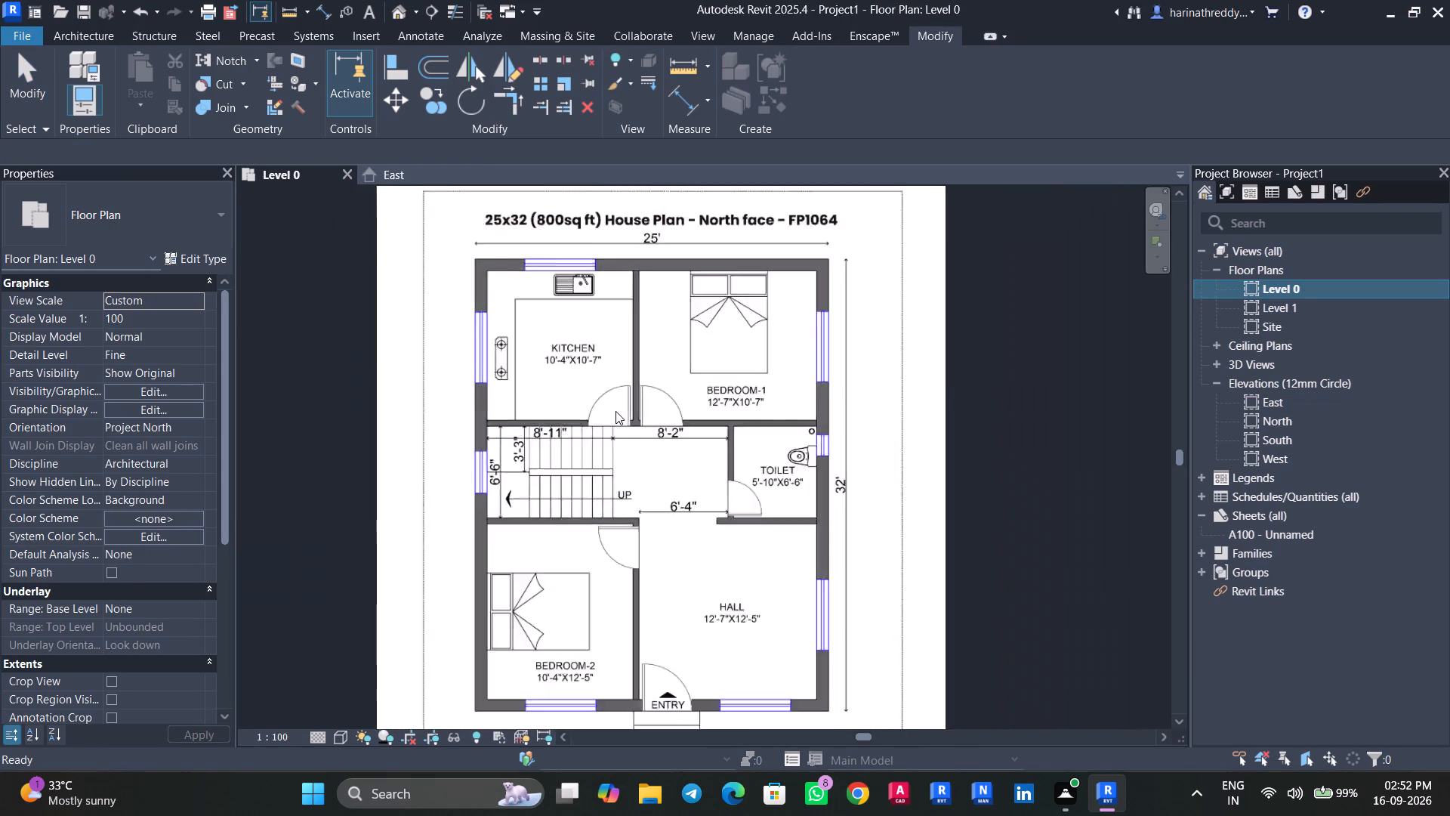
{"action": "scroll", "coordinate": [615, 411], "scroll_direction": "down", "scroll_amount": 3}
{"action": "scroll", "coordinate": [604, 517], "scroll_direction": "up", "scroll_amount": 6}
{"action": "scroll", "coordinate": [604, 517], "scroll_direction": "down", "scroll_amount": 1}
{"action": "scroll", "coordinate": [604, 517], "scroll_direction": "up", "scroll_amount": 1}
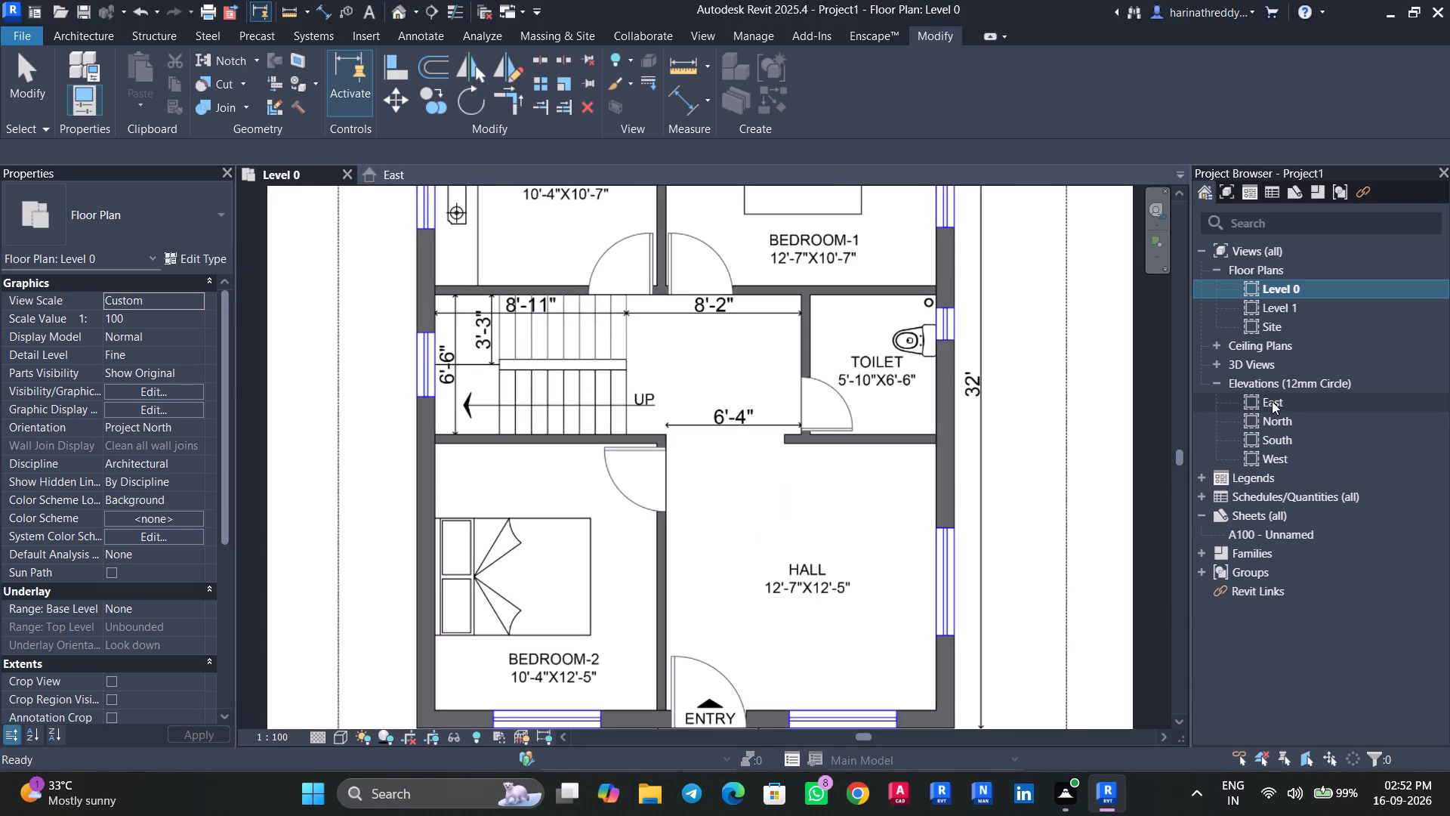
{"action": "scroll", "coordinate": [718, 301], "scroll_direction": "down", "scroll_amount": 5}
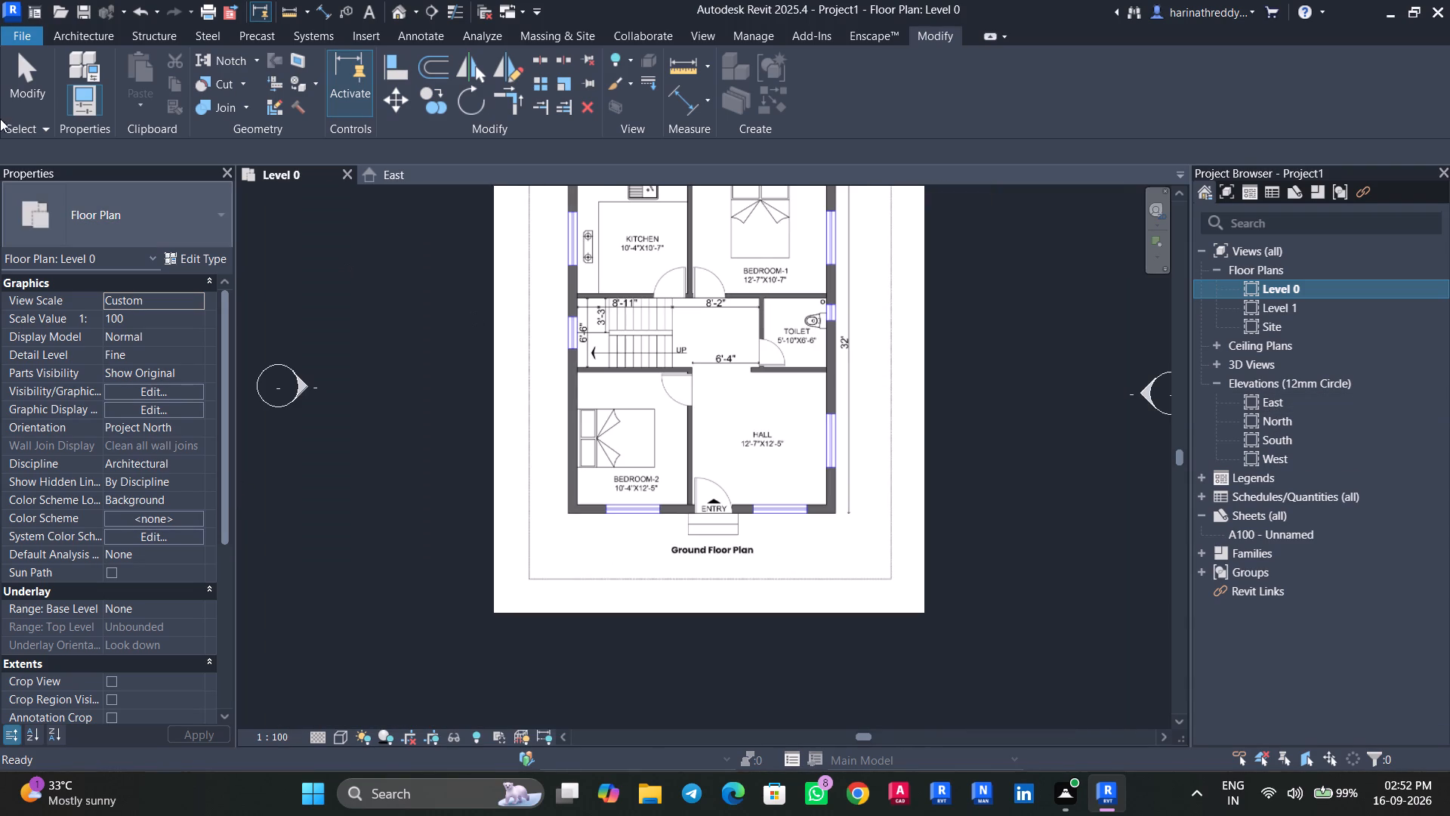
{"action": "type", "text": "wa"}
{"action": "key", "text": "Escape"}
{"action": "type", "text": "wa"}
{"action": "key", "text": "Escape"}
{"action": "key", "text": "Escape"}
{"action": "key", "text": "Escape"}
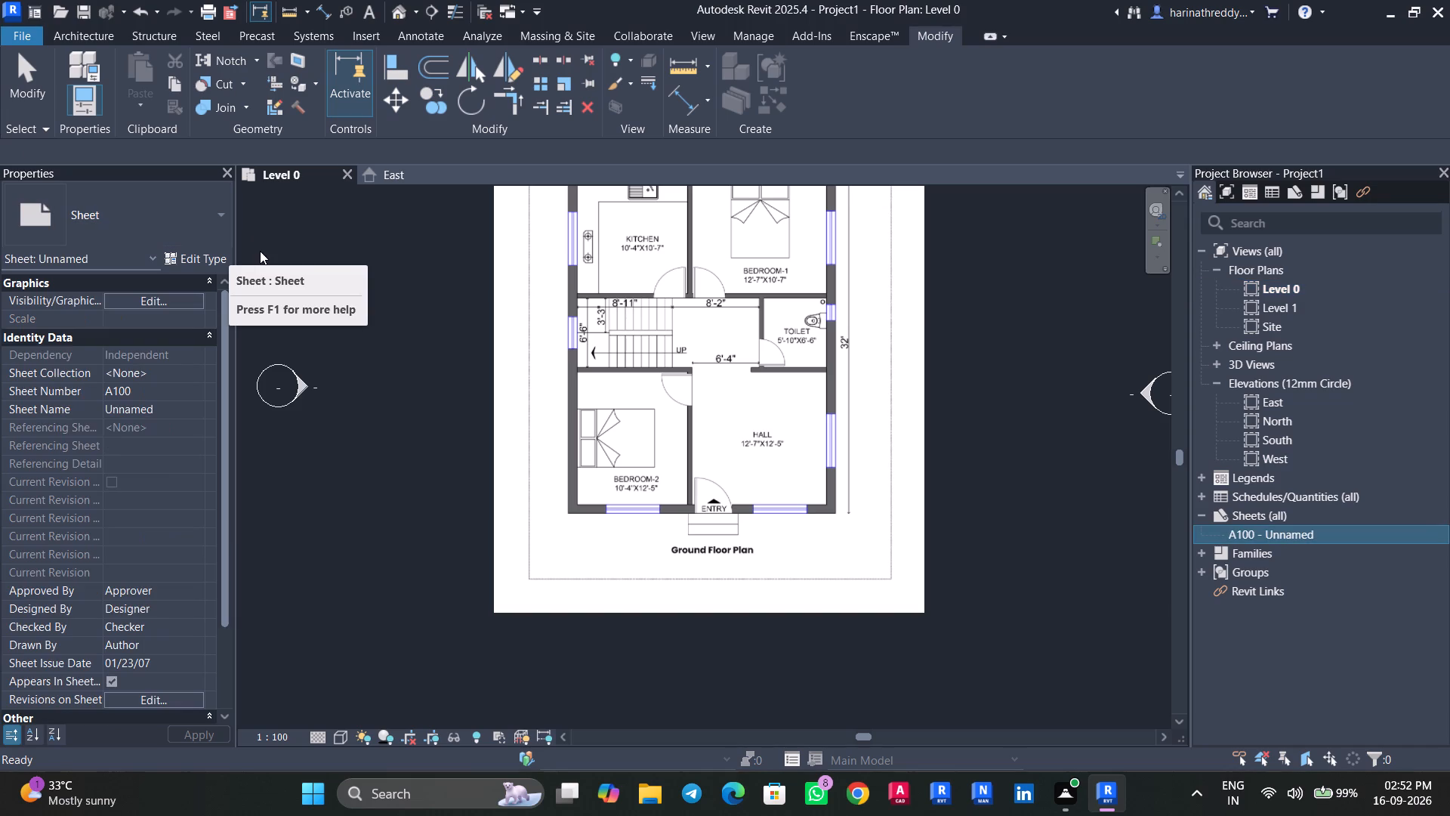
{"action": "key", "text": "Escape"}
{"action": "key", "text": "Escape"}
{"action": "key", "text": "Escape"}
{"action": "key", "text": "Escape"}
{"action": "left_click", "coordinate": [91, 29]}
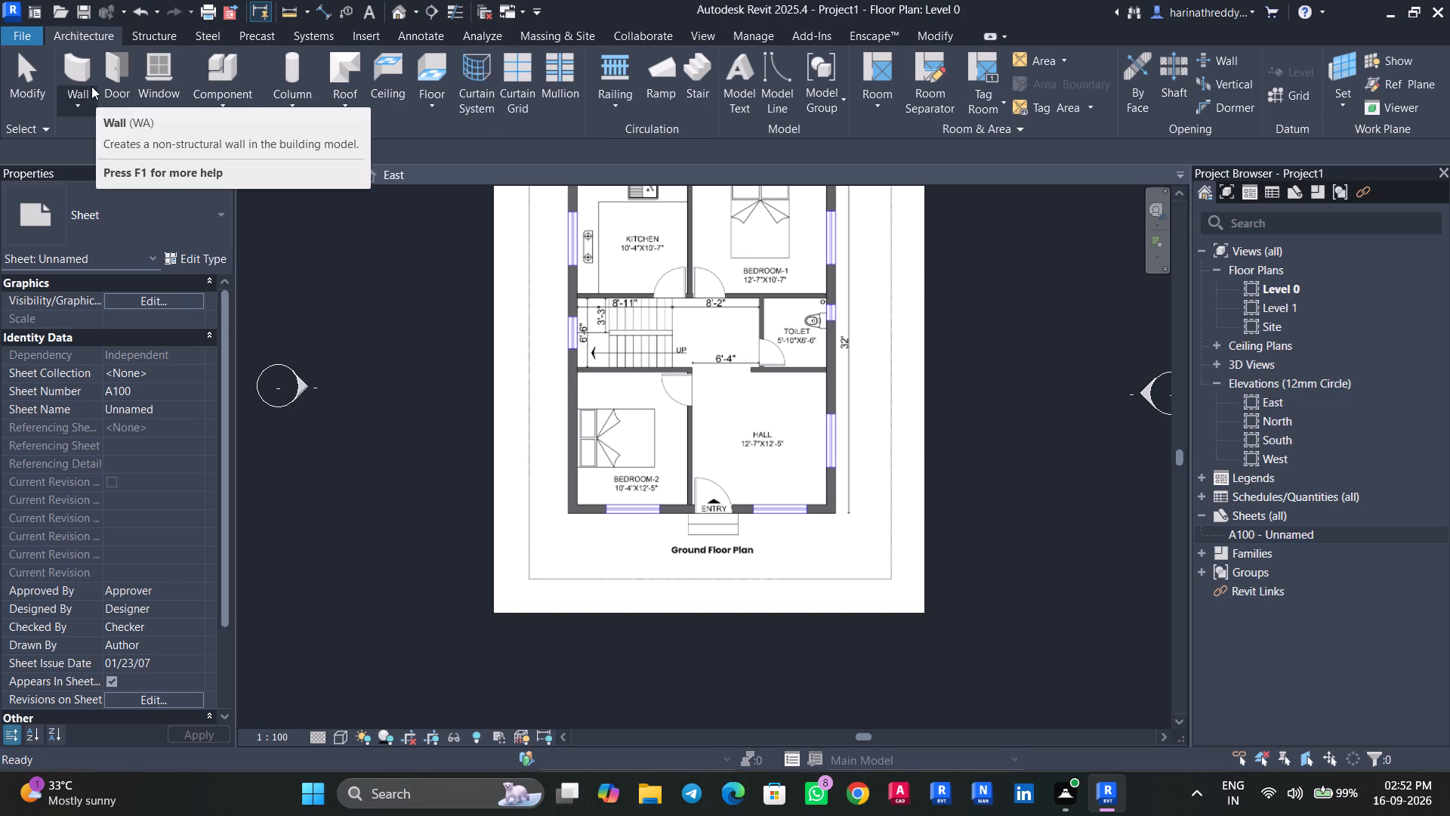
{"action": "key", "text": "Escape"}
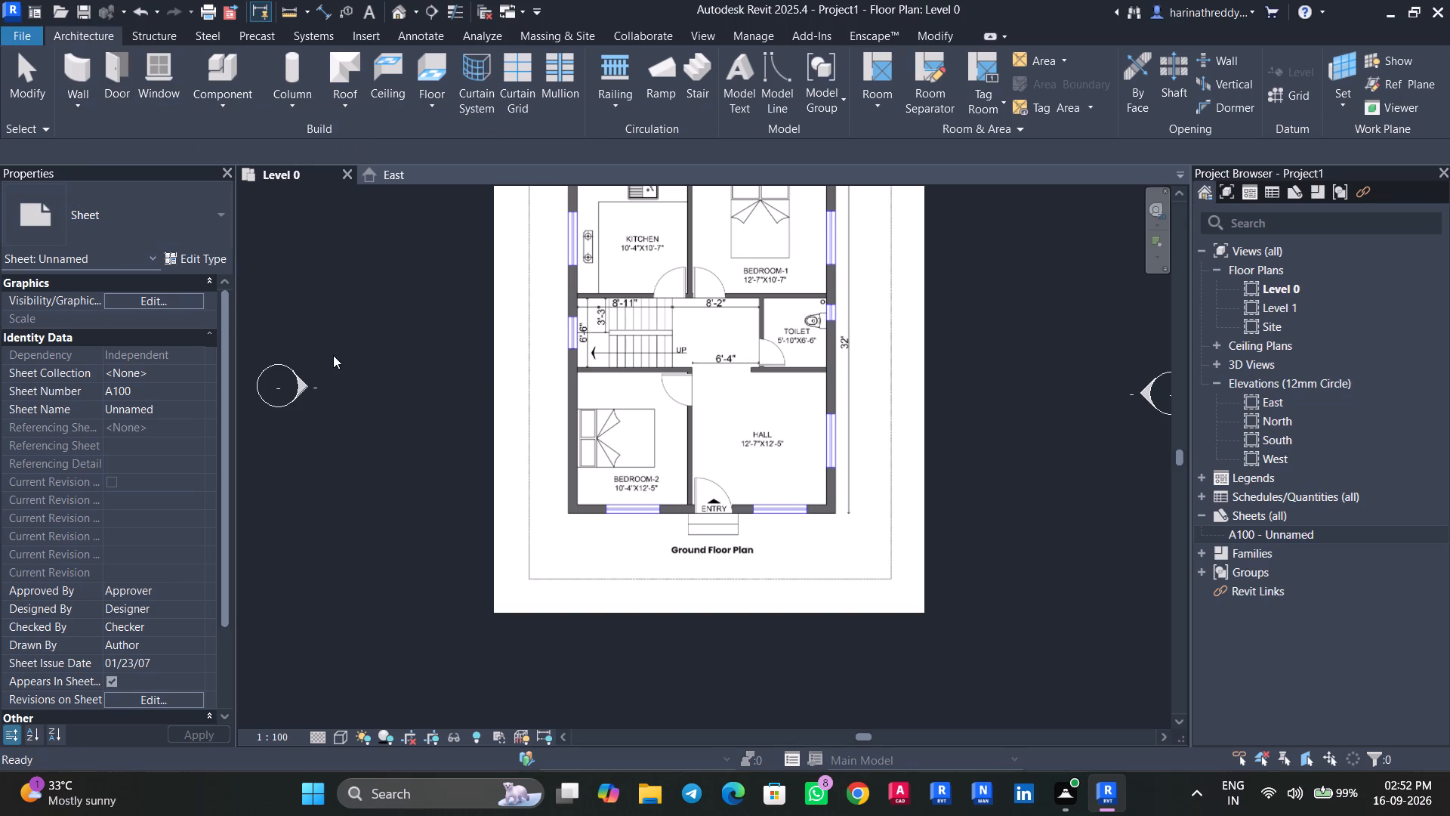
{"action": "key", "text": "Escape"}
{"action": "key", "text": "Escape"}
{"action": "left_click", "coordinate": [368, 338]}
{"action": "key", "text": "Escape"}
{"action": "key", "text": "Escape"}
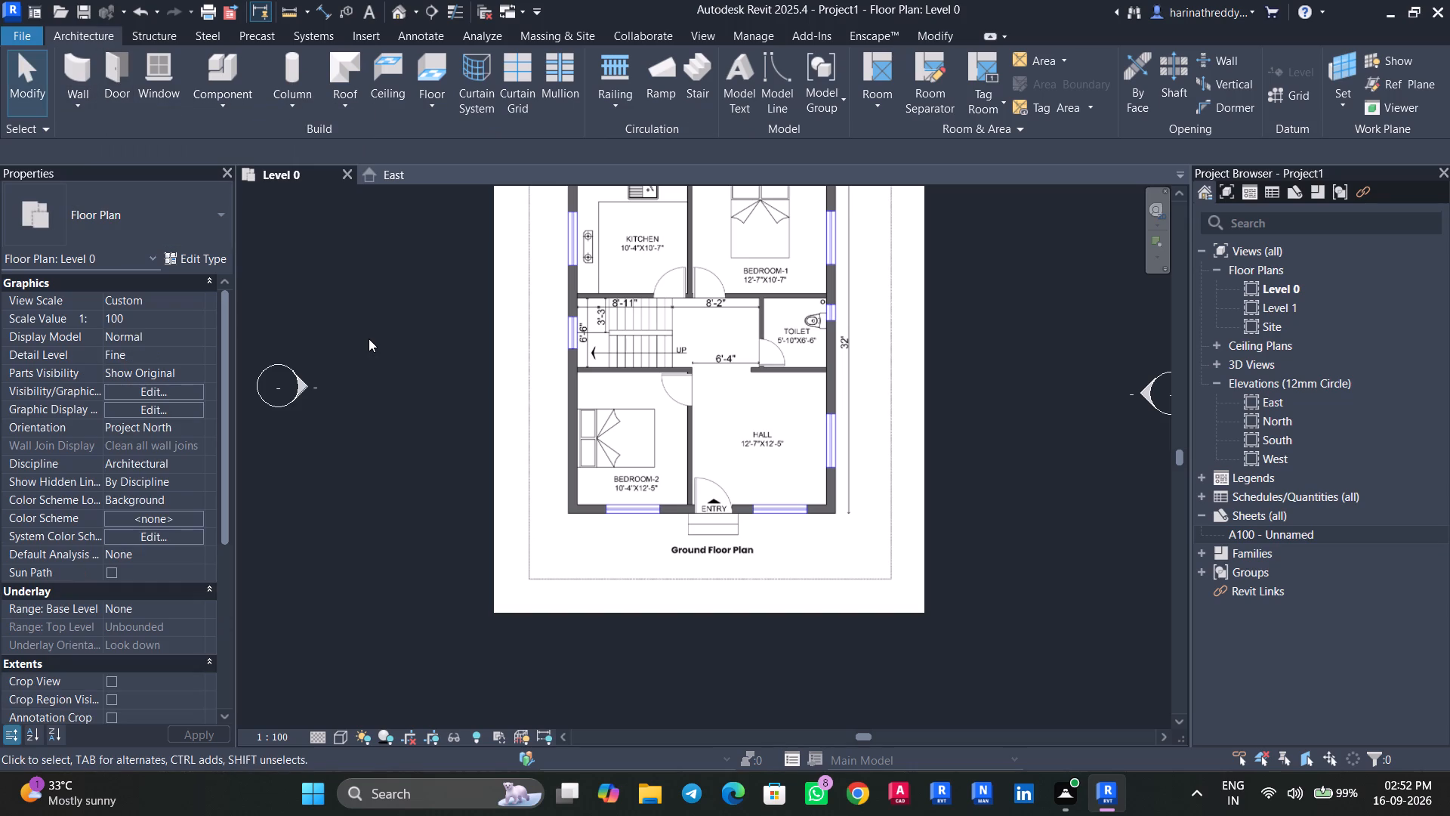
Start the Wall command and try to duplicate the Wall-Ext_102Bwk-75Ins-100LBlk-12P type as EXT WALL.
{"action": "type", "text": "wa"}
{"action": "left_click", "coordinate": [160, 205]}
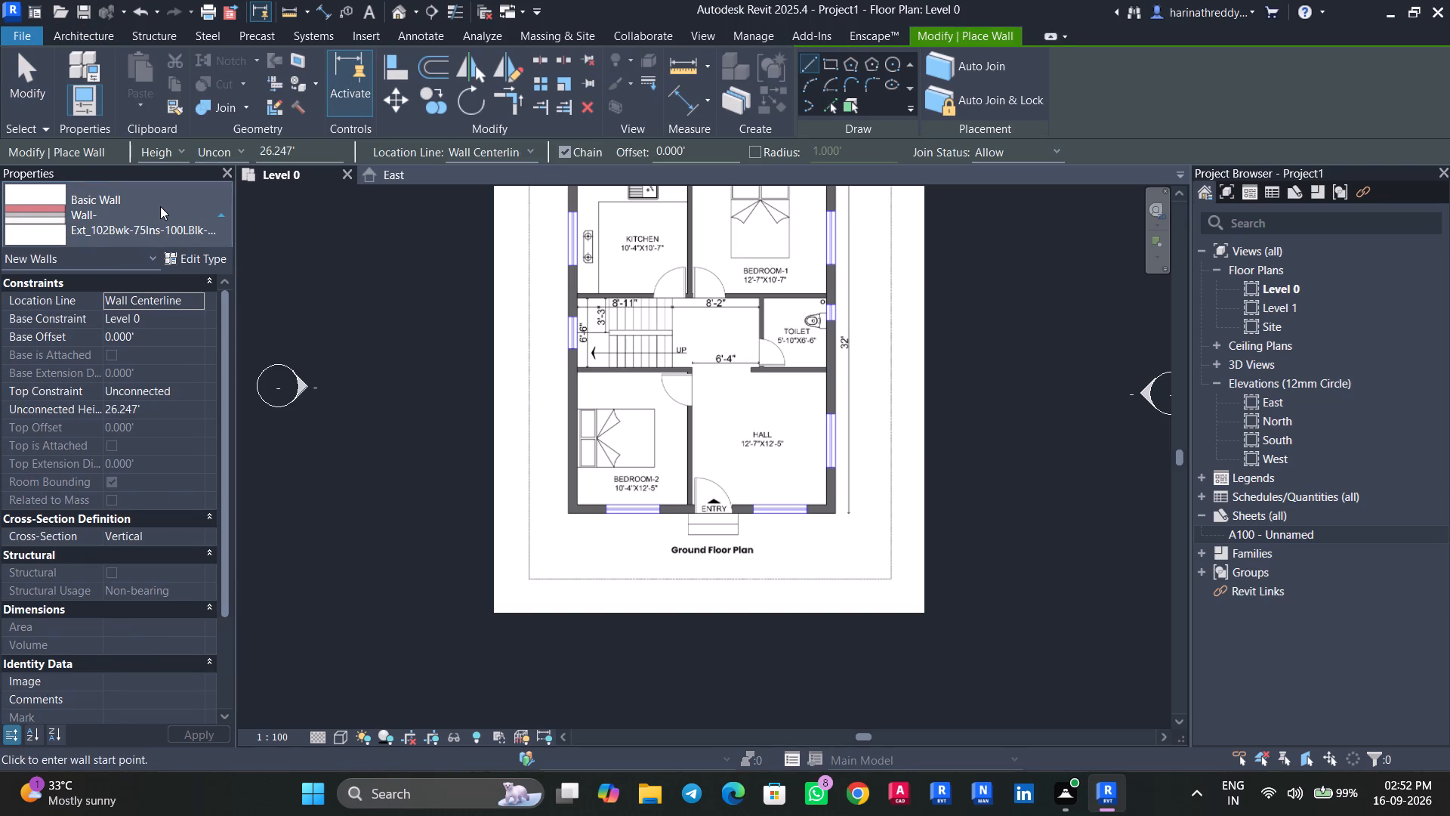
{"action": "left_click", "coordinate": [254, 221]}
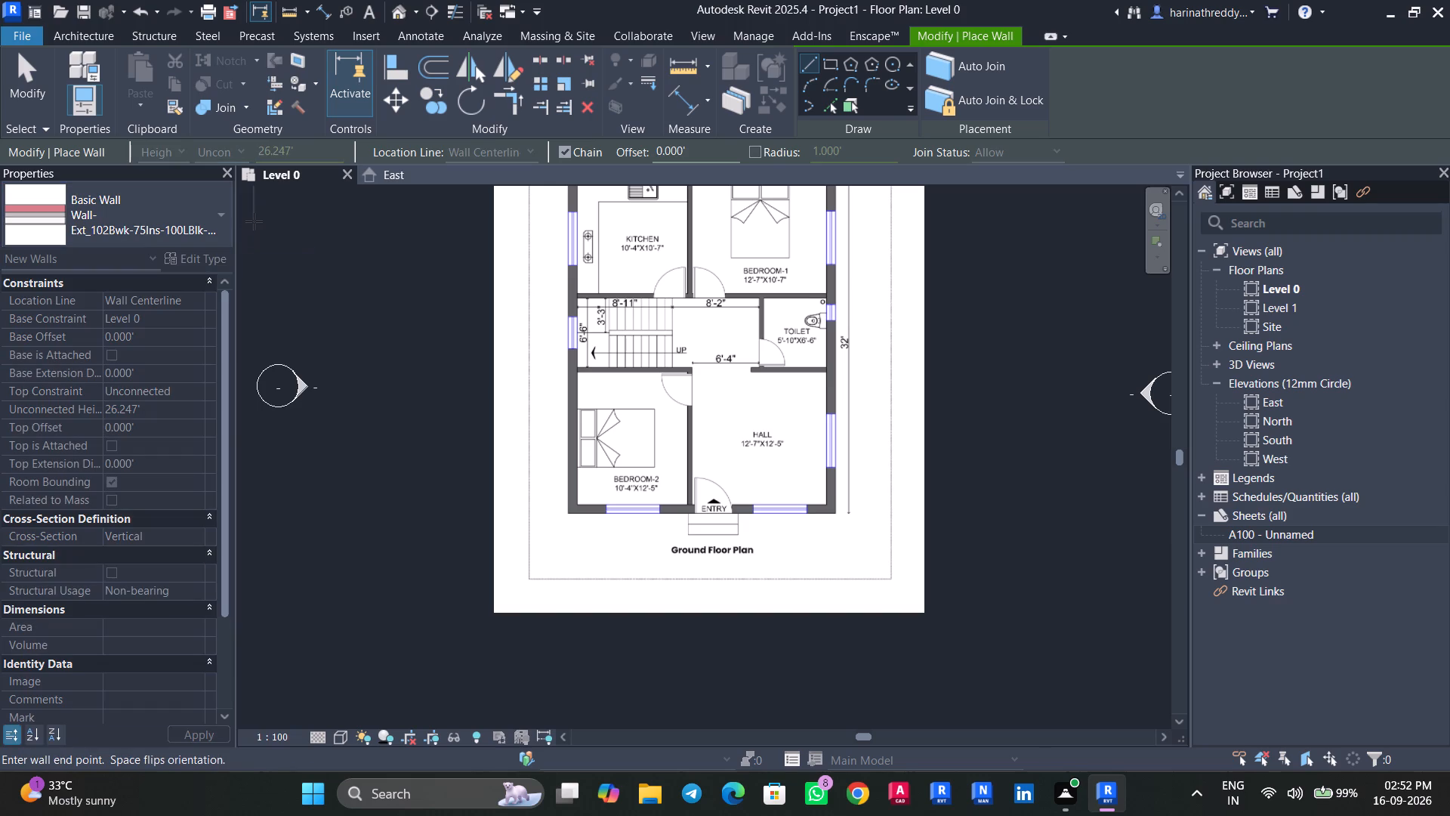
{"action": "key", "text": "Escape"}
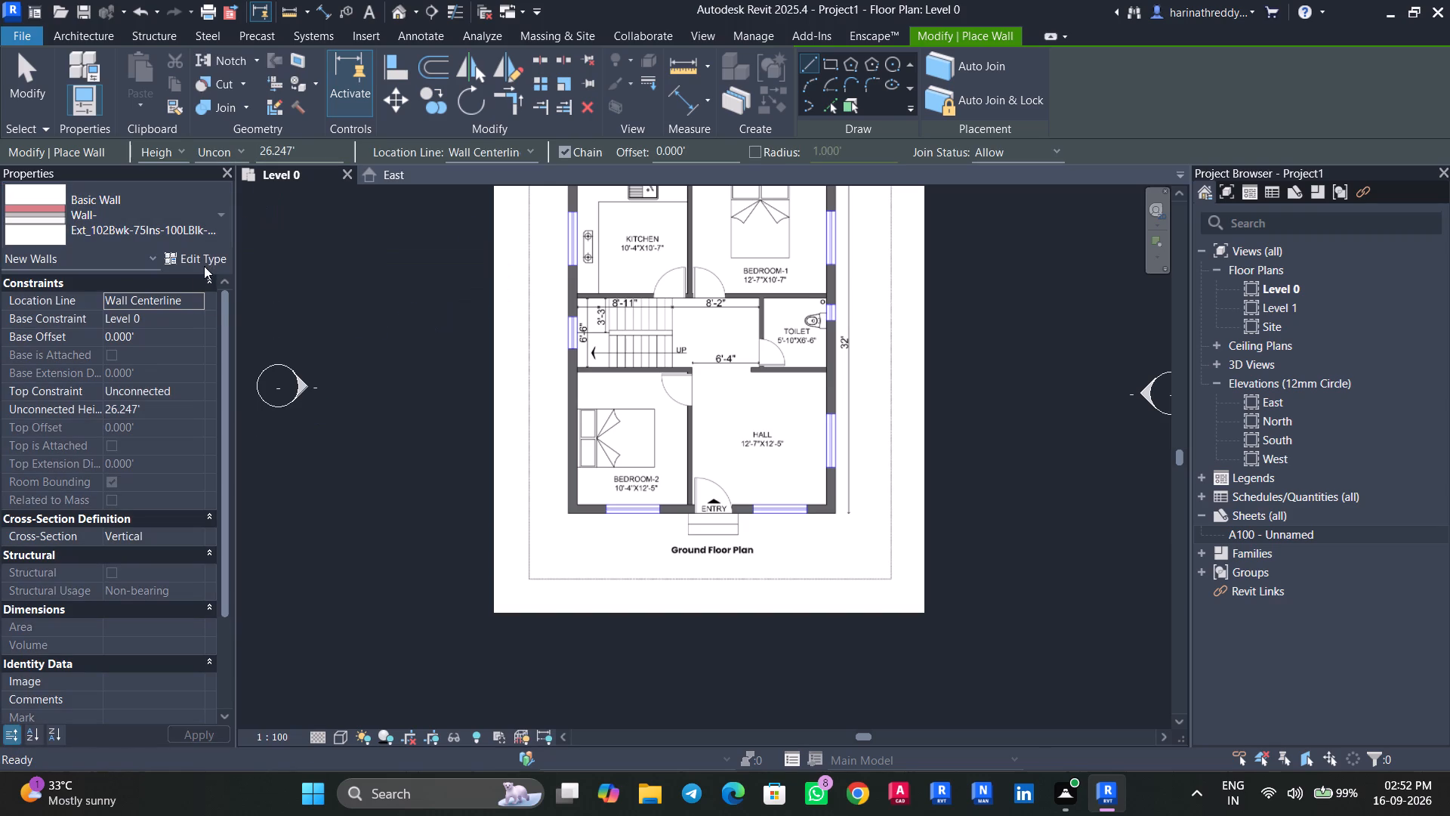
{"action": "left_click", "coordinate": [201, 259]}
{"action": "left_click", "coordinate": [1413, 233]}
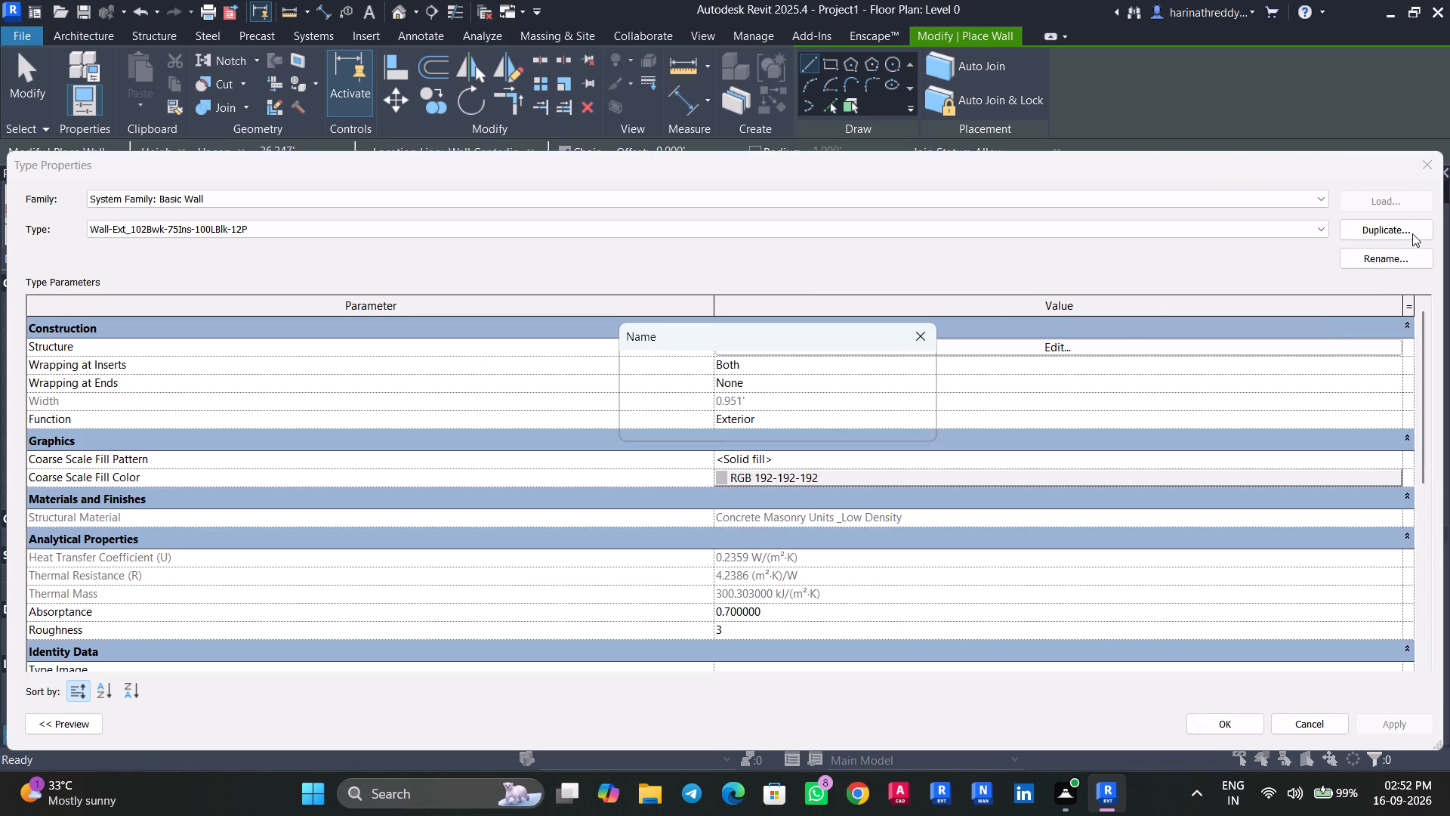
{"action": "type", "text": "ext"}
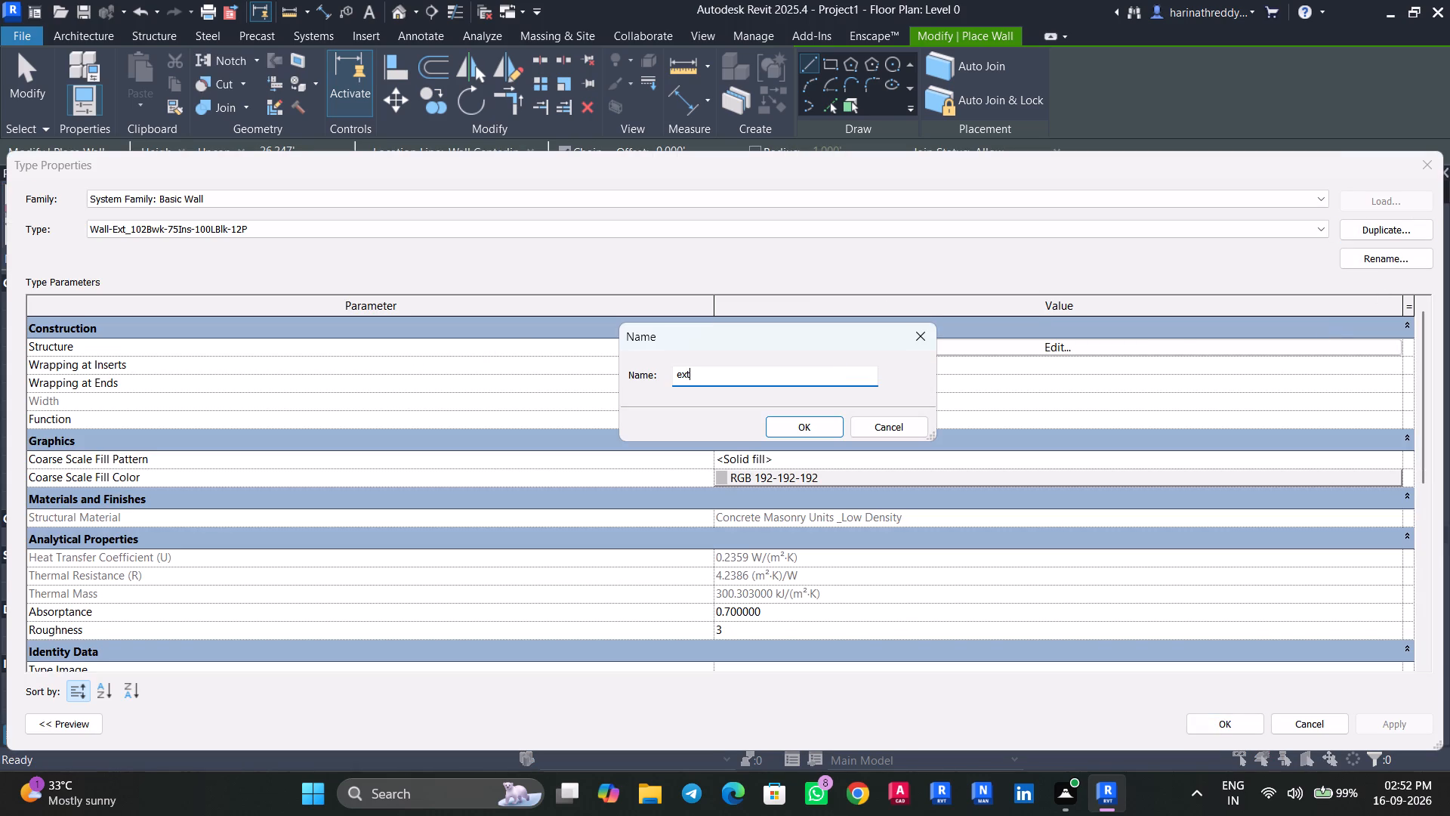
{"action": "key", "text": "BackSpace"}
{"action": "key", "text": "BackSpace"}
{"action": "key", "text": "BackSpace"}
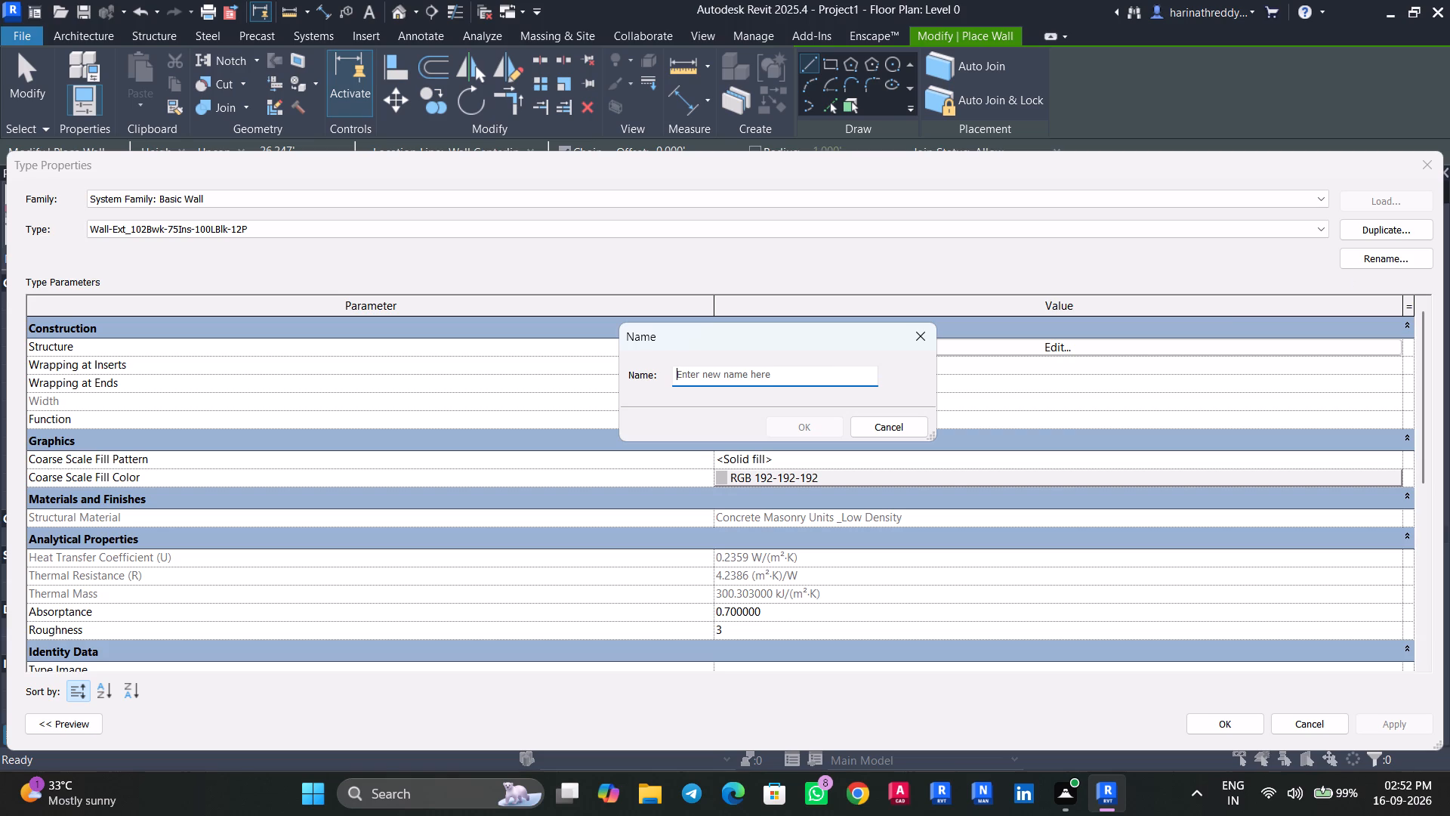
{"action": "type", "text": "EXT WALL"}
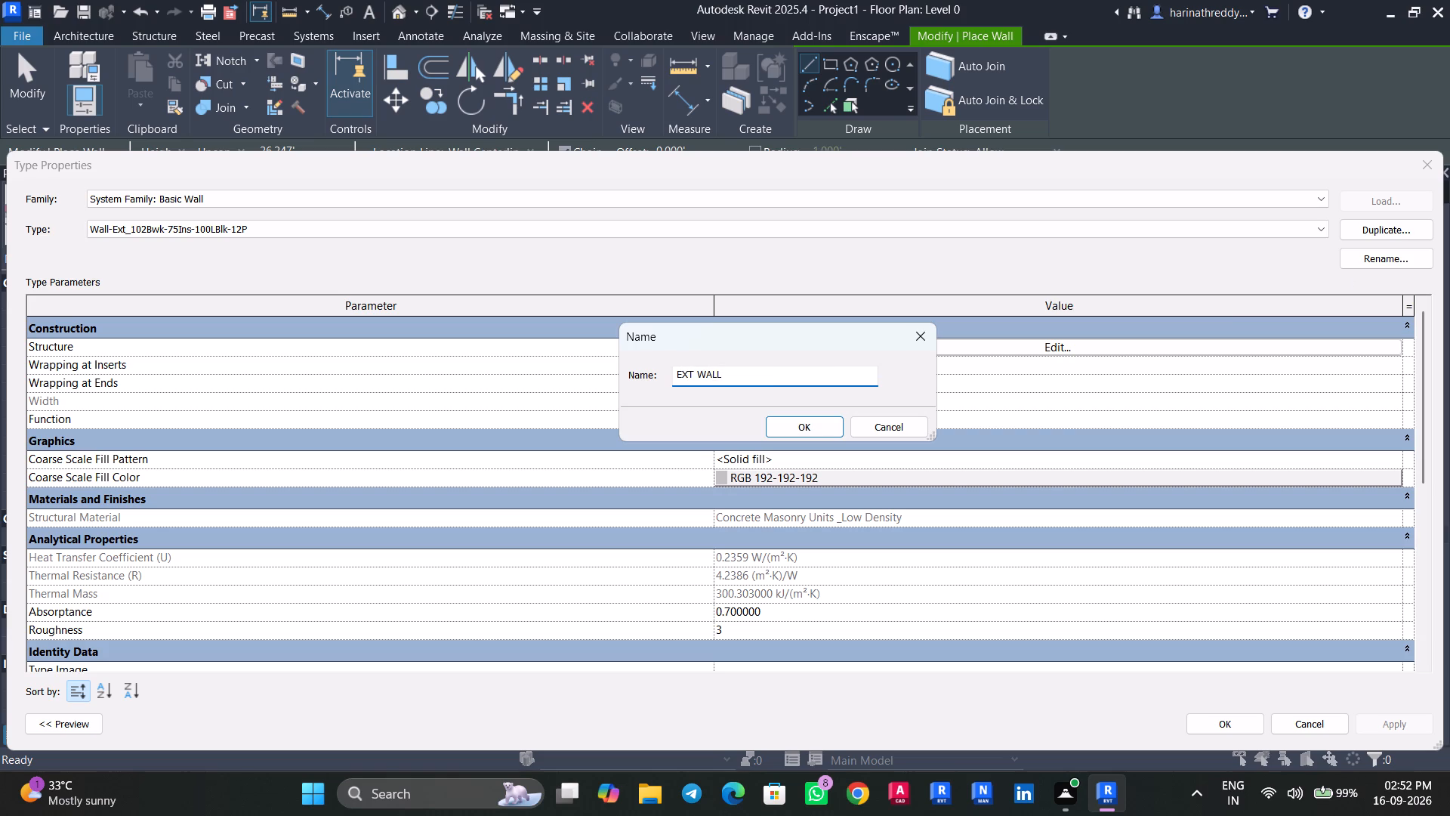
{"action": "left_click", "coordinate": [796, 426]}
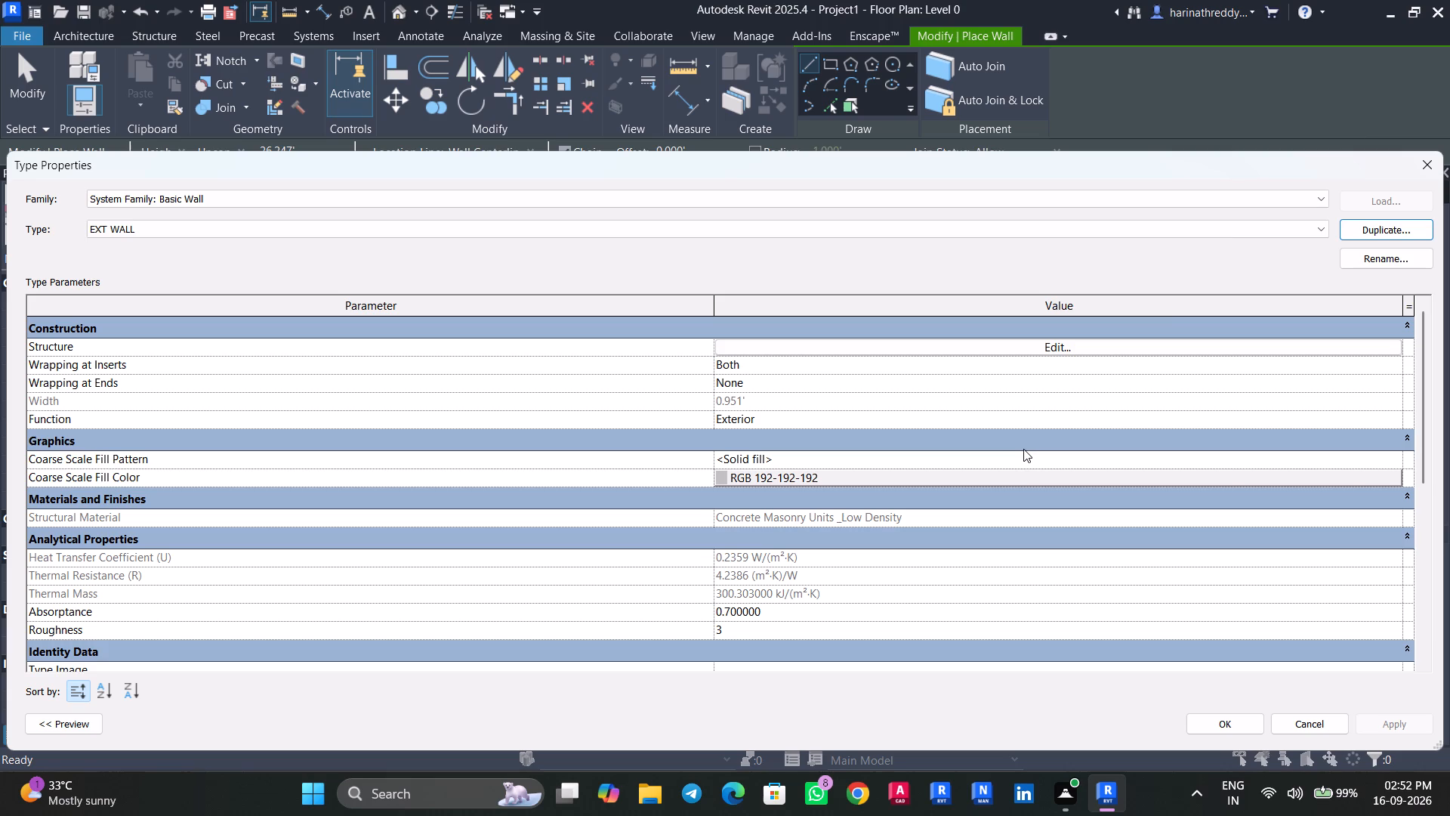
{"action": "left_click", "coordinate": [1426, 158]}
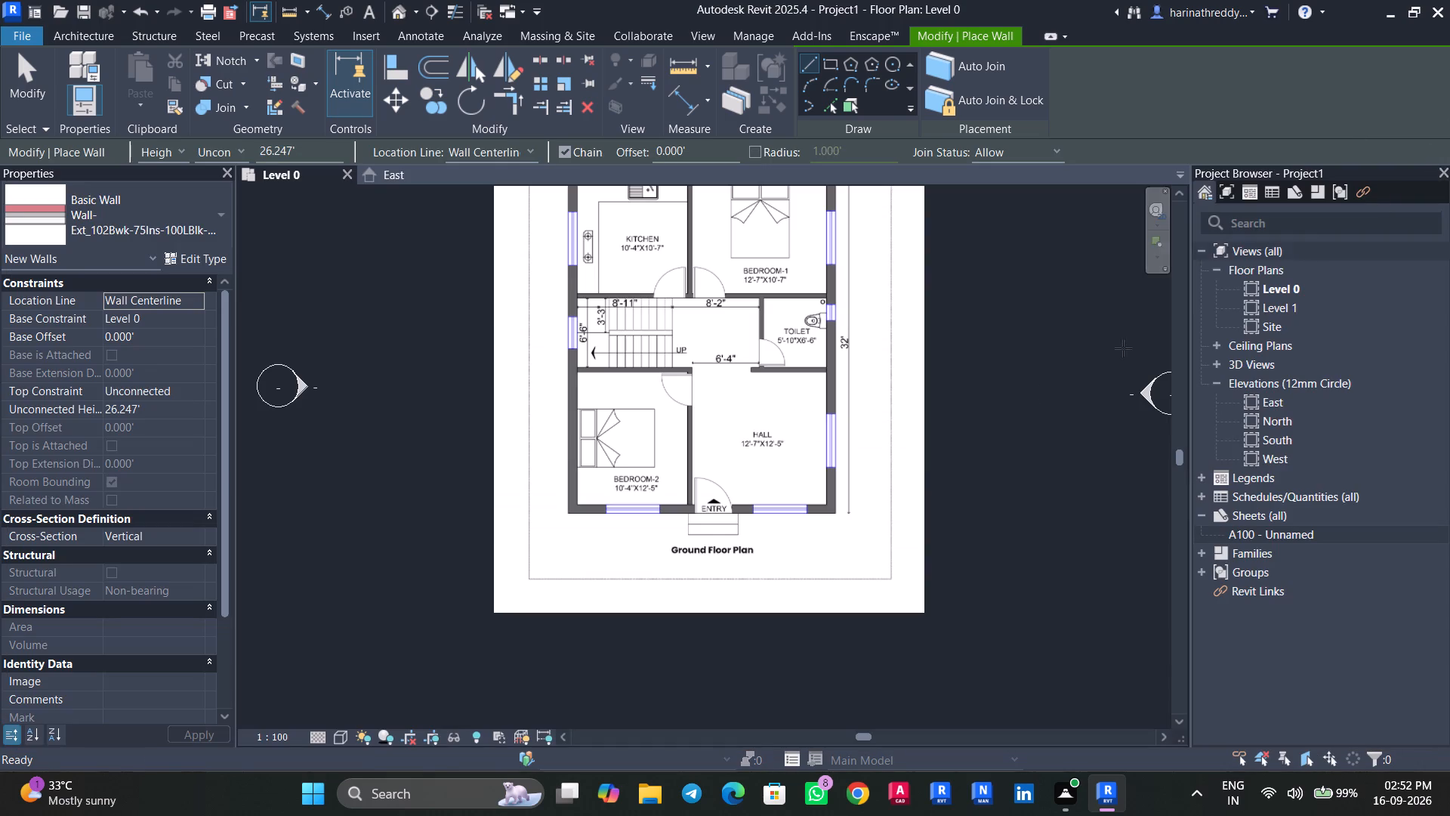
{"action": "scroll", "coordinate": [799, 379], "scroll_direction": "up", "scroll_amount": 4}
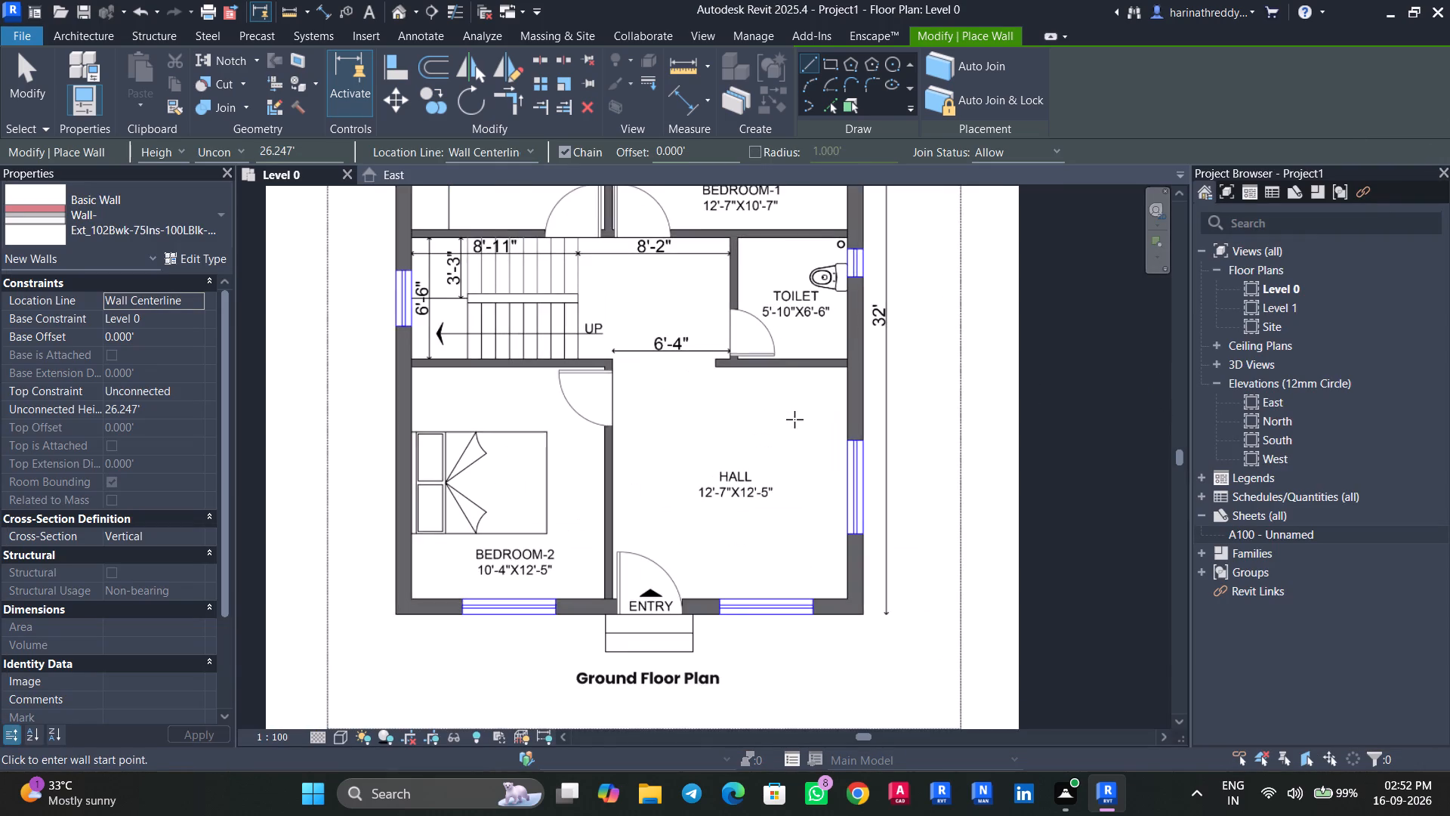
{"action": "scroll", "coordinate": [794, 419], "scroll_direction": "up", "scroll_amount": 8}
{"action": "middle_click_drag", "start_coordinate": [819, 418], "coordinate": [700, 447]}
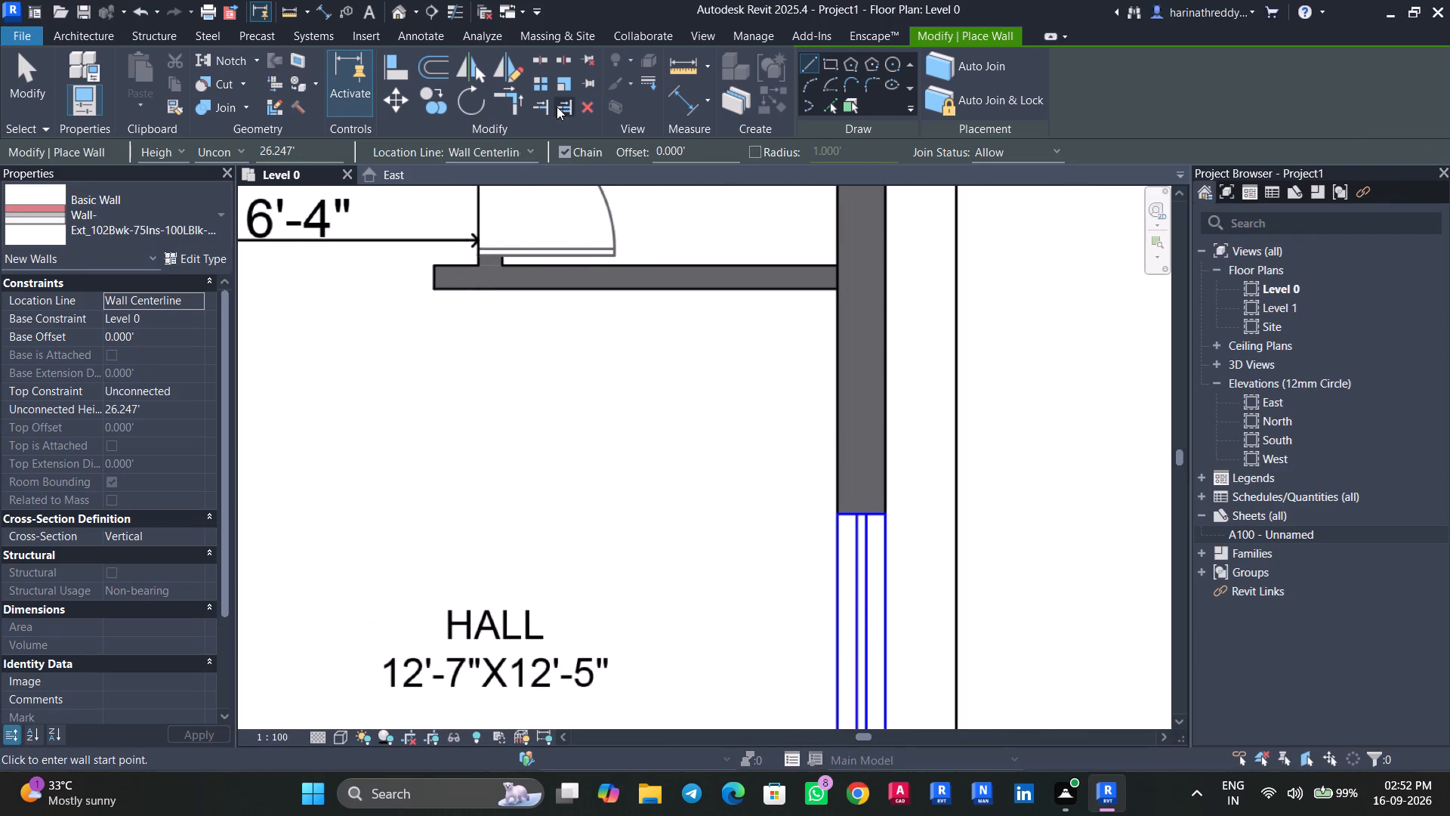
Measure the thickness of the exterior wall beside the hall with graphical Scale on the PDF image, without resizing it.
{"action": "left_click", "coordinate": [564, 84]}
{"action": "scroll", "coordinate": [862, 461], "scroll_direction": "up", "scroll_amount": 5}
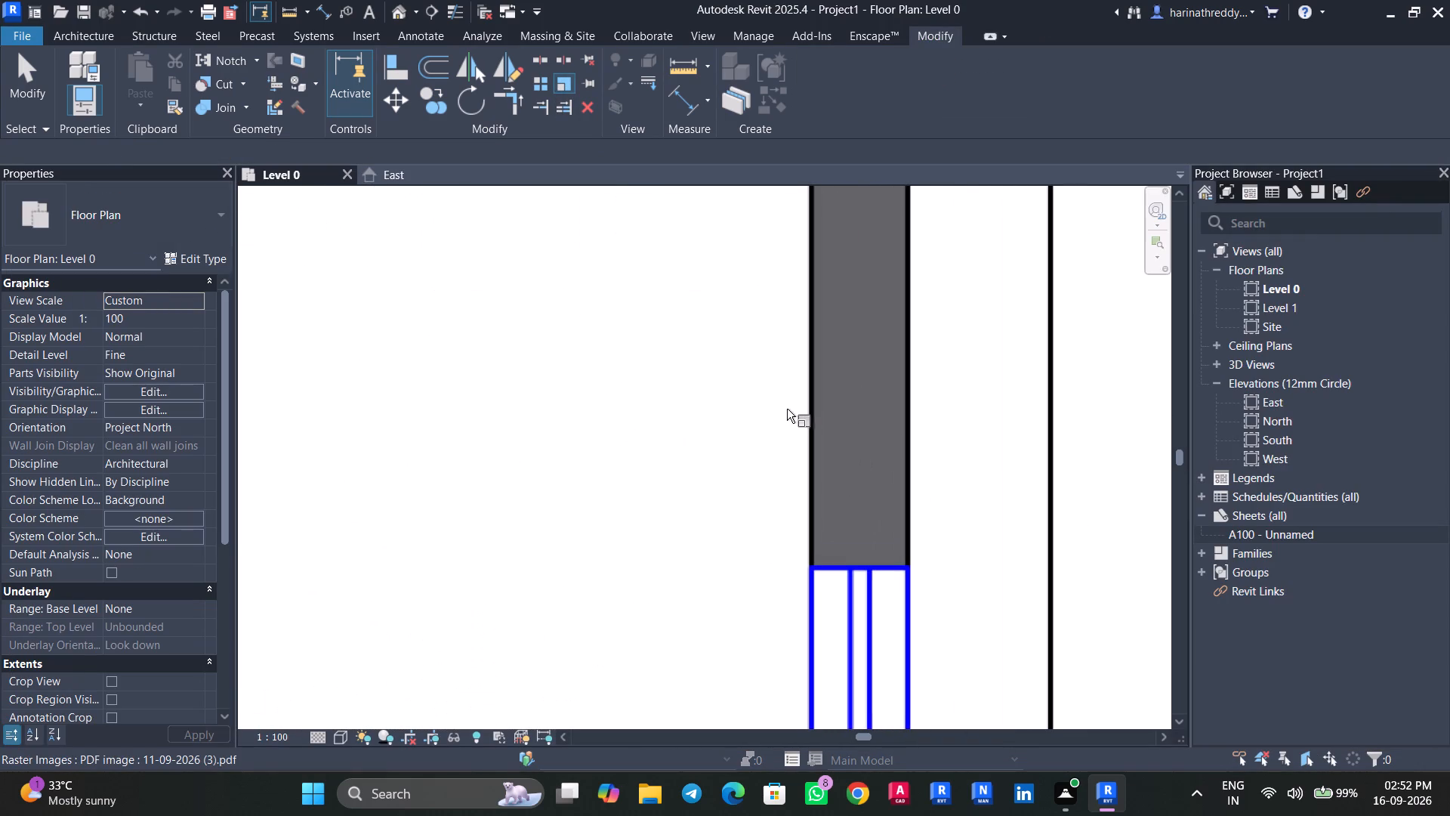
{"action": "left_click", "coordinate": [808, 406]}
{"action": "key", "text": "Escape"}
{"action": "left_click", "coordinate": [755, 382]}
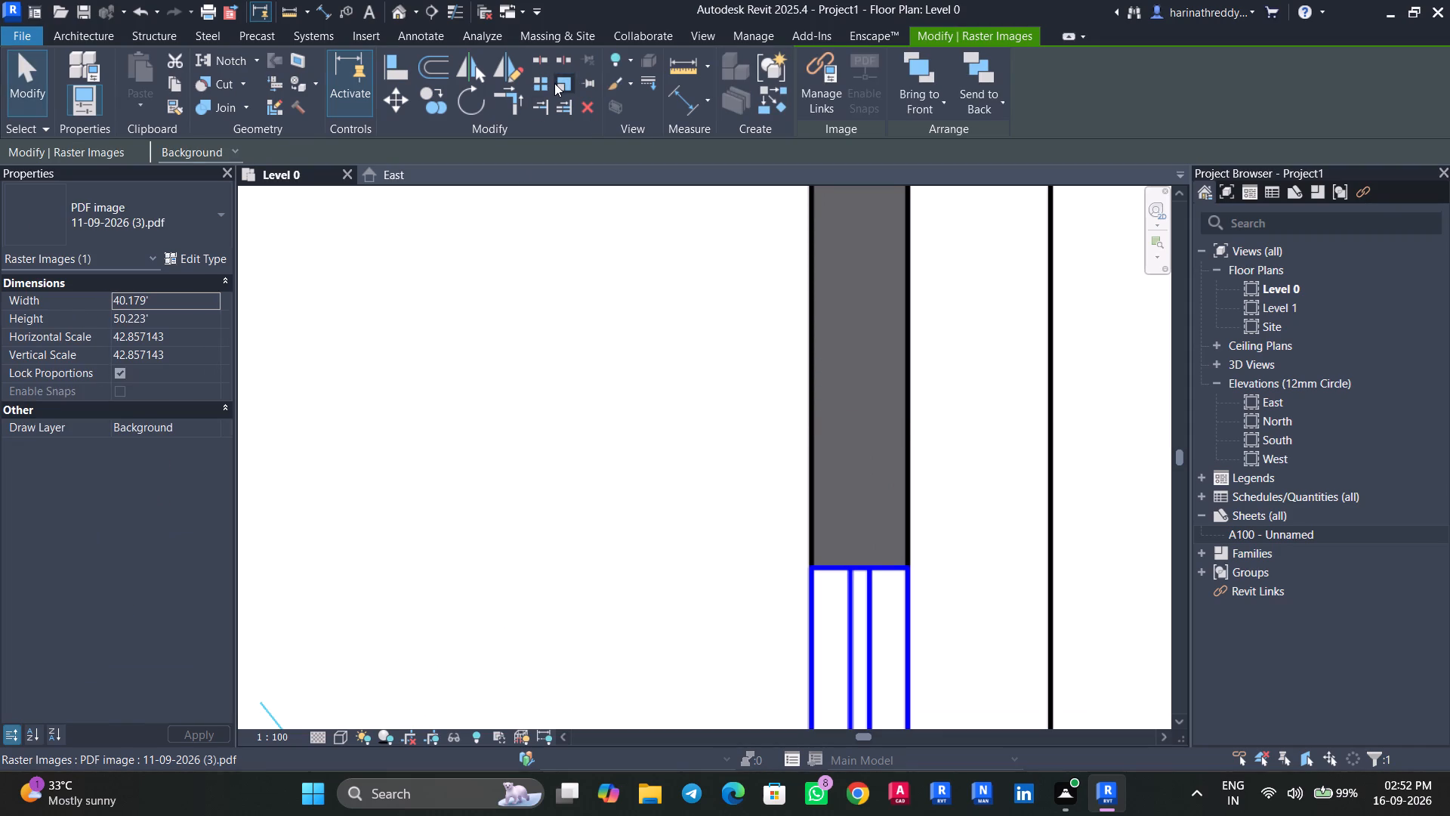
{"action": "left_click", "coordinate": [554, 83]}
{"action": "left_click", "coordinate": [807, 415]}
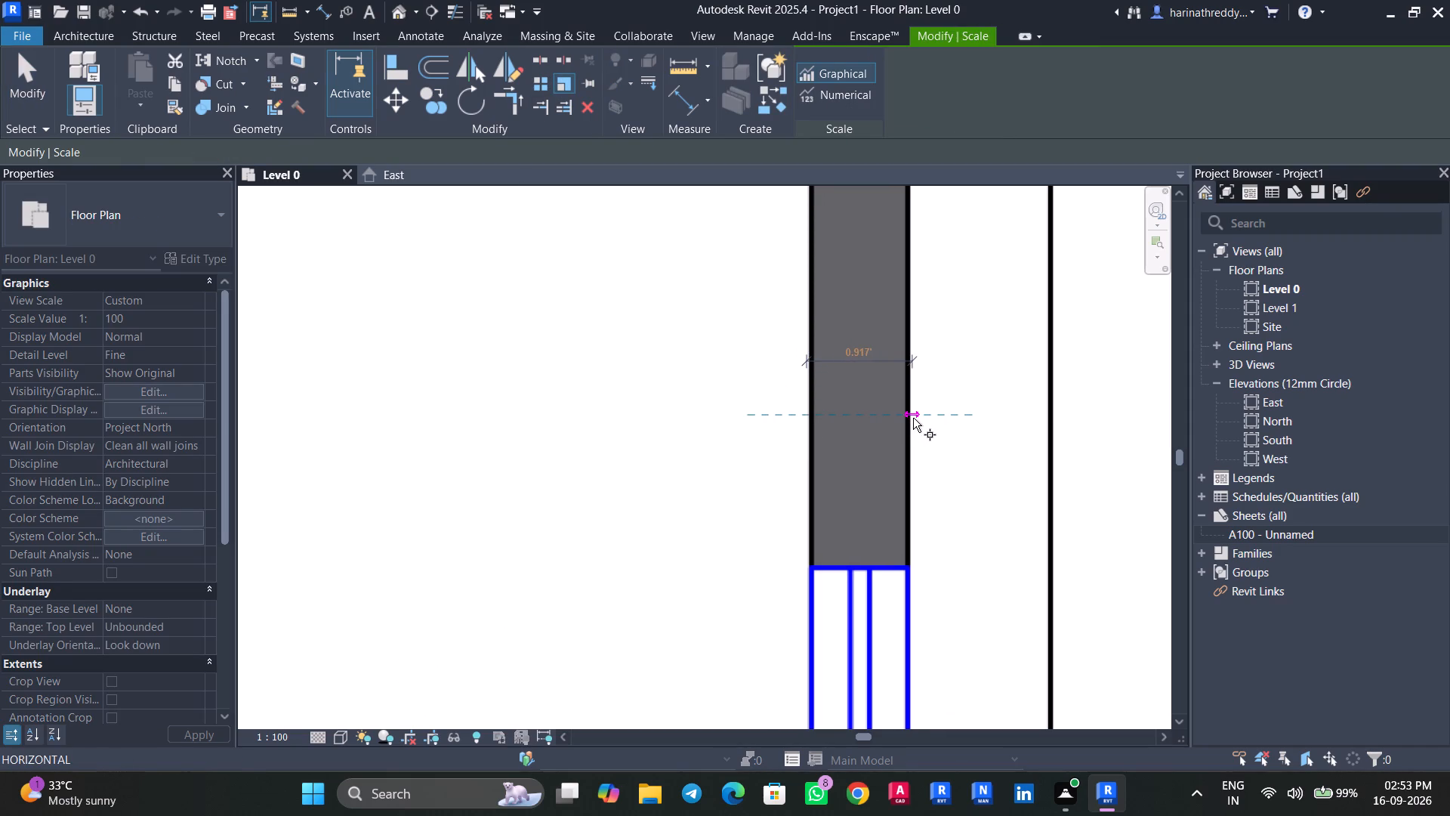
{"action": "scroll", "coordinate": [915, 420], "scroll_direction": "up", "scroll_amount": 6}
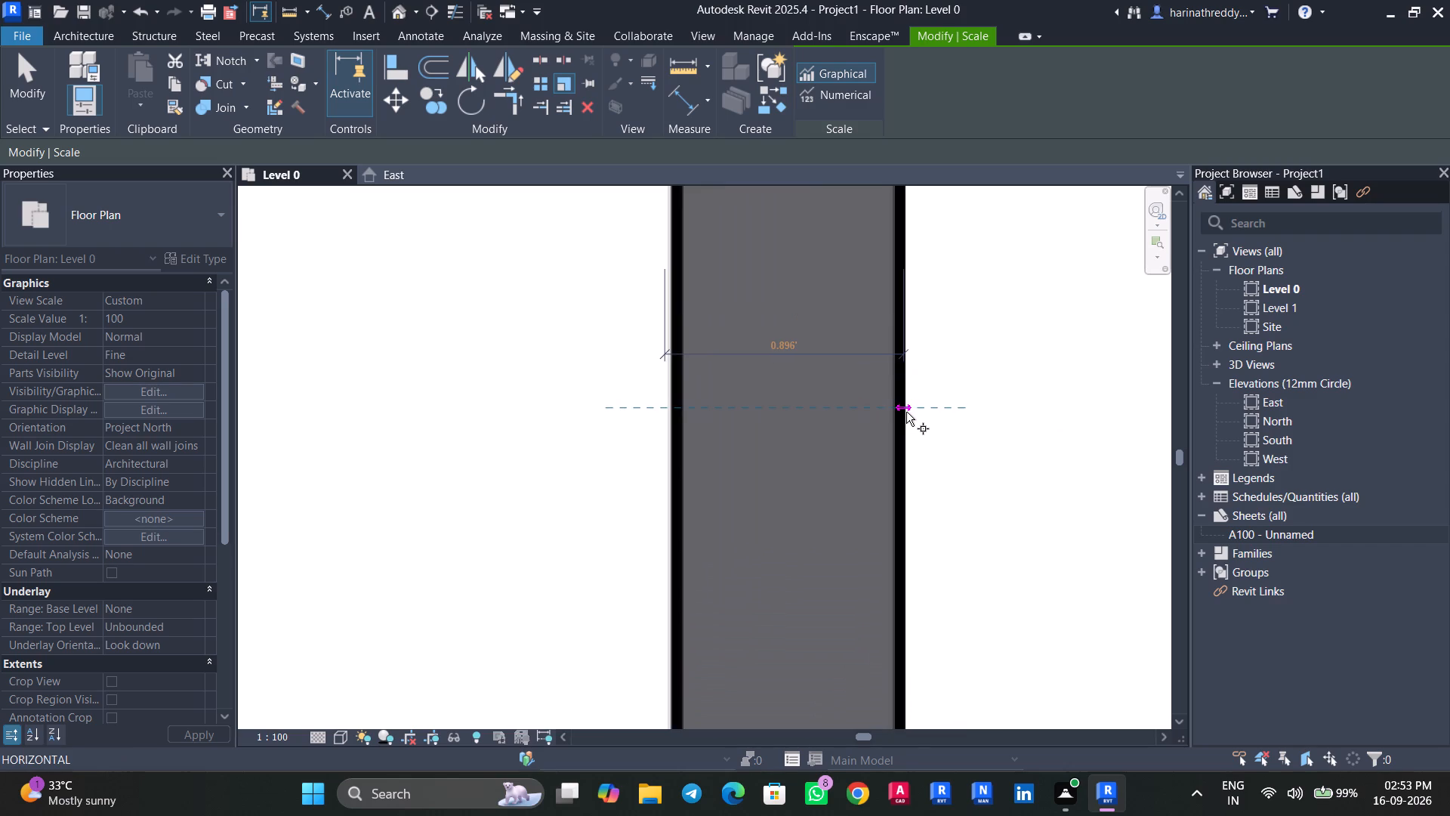
{"action": "key", "text": "Escape"}
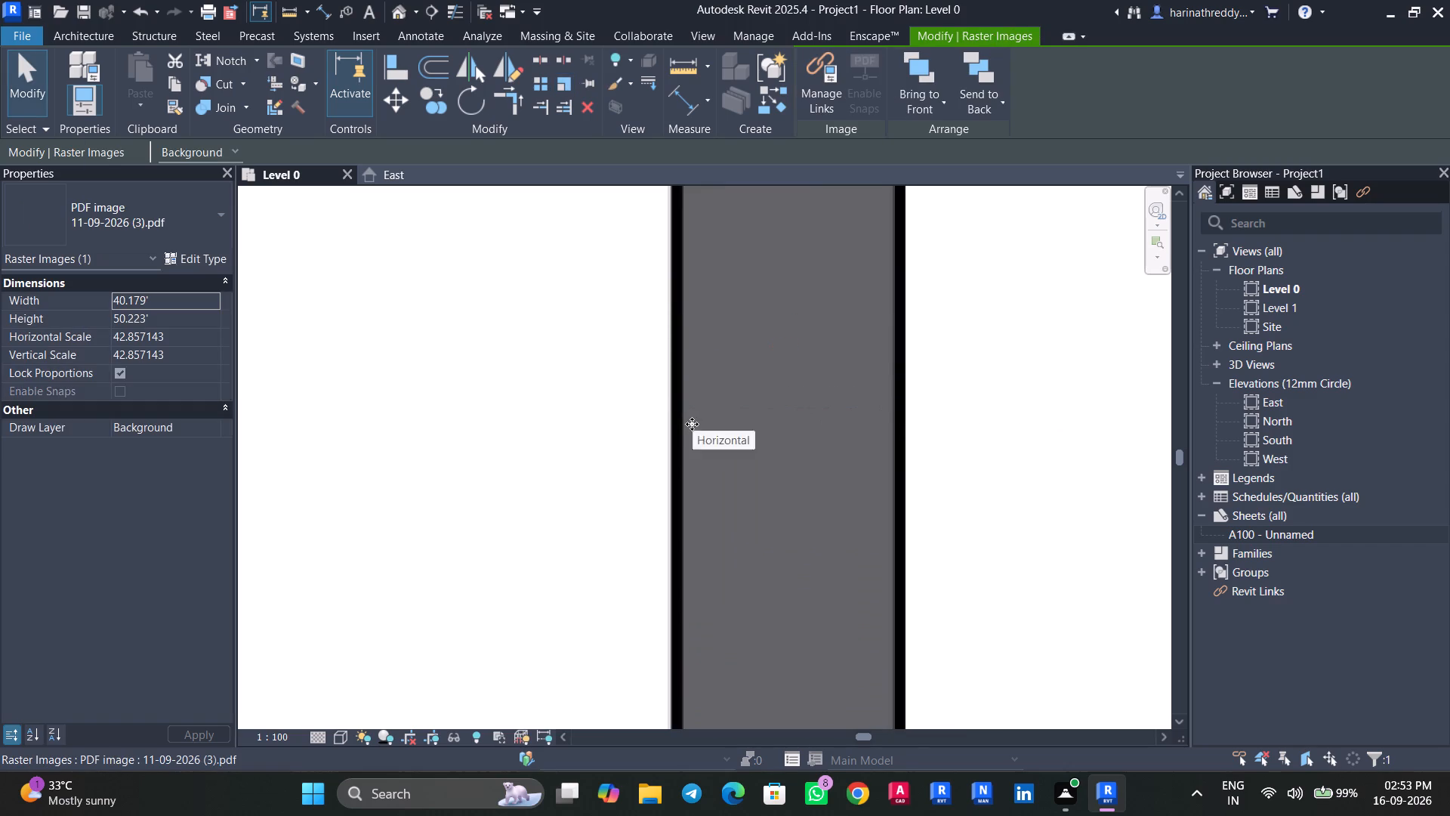
Measure the same exterior wall's thickness again at closer zoom with graphical Scale, leaving the PDF image's size alone.
{"action": "left_click", "coordinate": [556, 292]}
{"action": "key", "text": "Escape"}
{"action": "left_click", "coordinate": [528, 246]}
{"action": "left_click", "coordinate": [557, 87]}
{"action": "scroll", "coordinate": [696, 402], "scroll_direction": "up", "scroll_amount": 3}
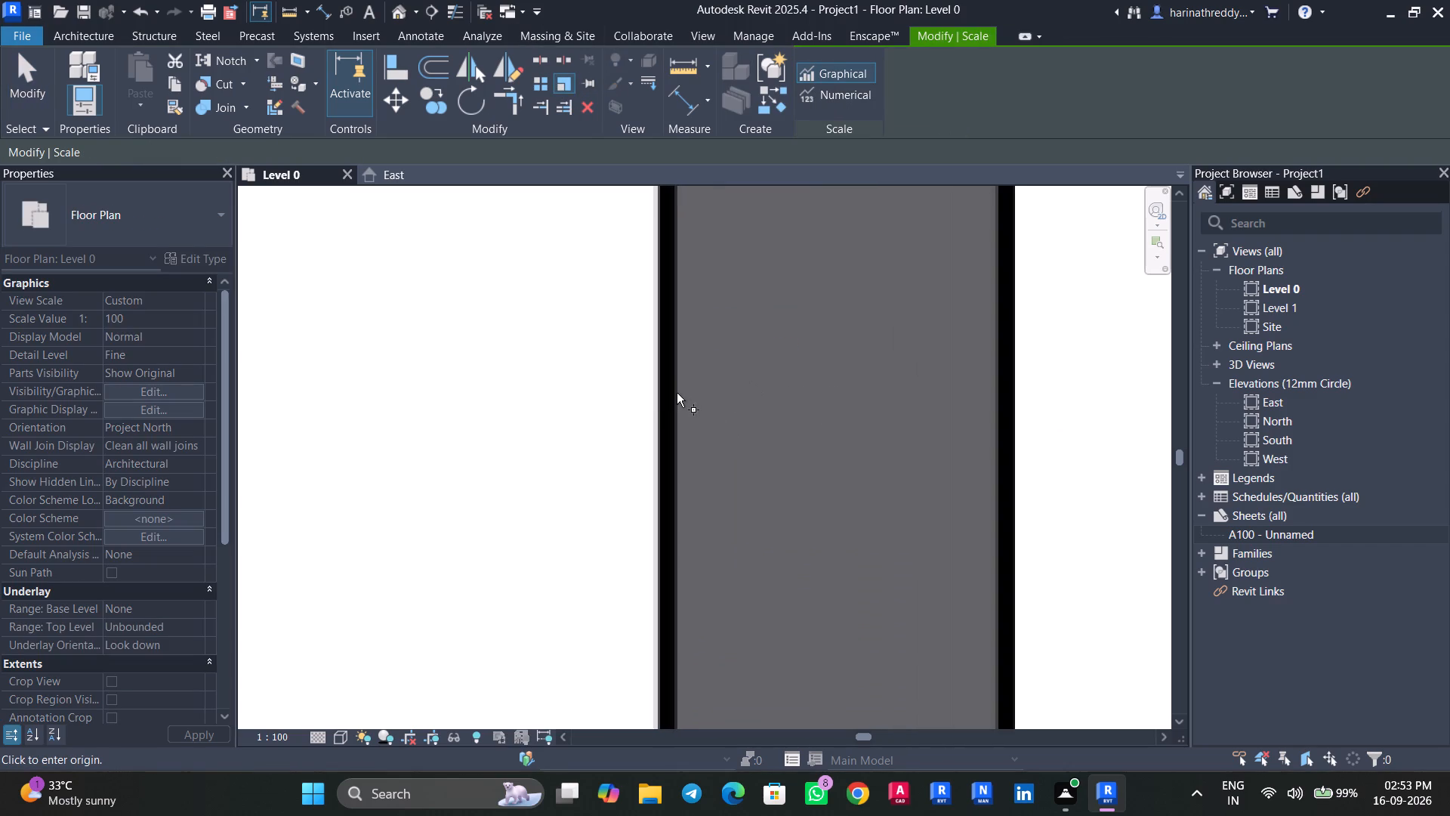
{"action": "left_click", "coordinate": [661, 402]}
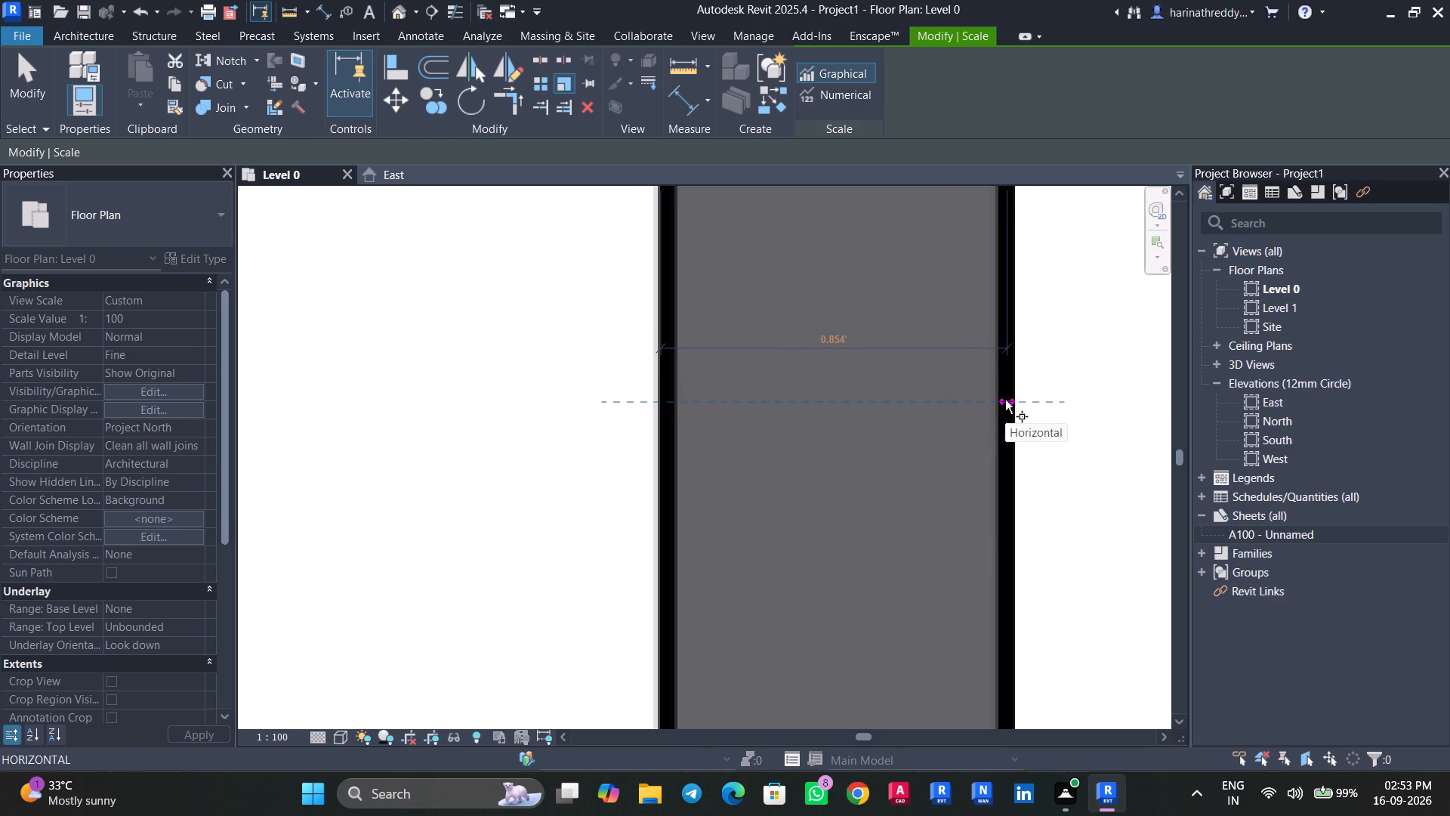
{"action": "key", "text": "Escape"}
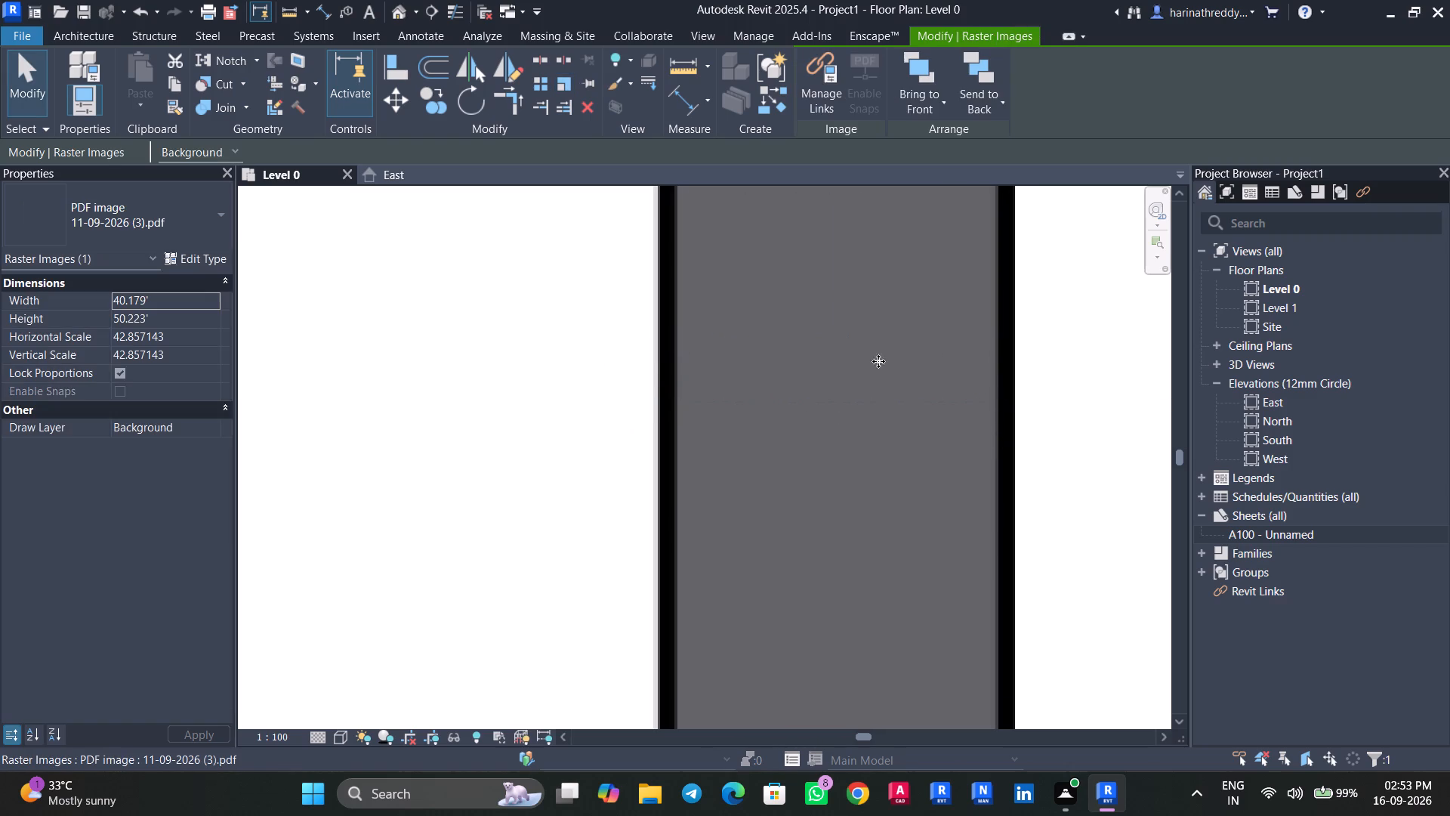
{"action": "key", "text": "Escape"}
{"action": "key", "text": "Escape"}
{"action": "key", "text": "Escape"}
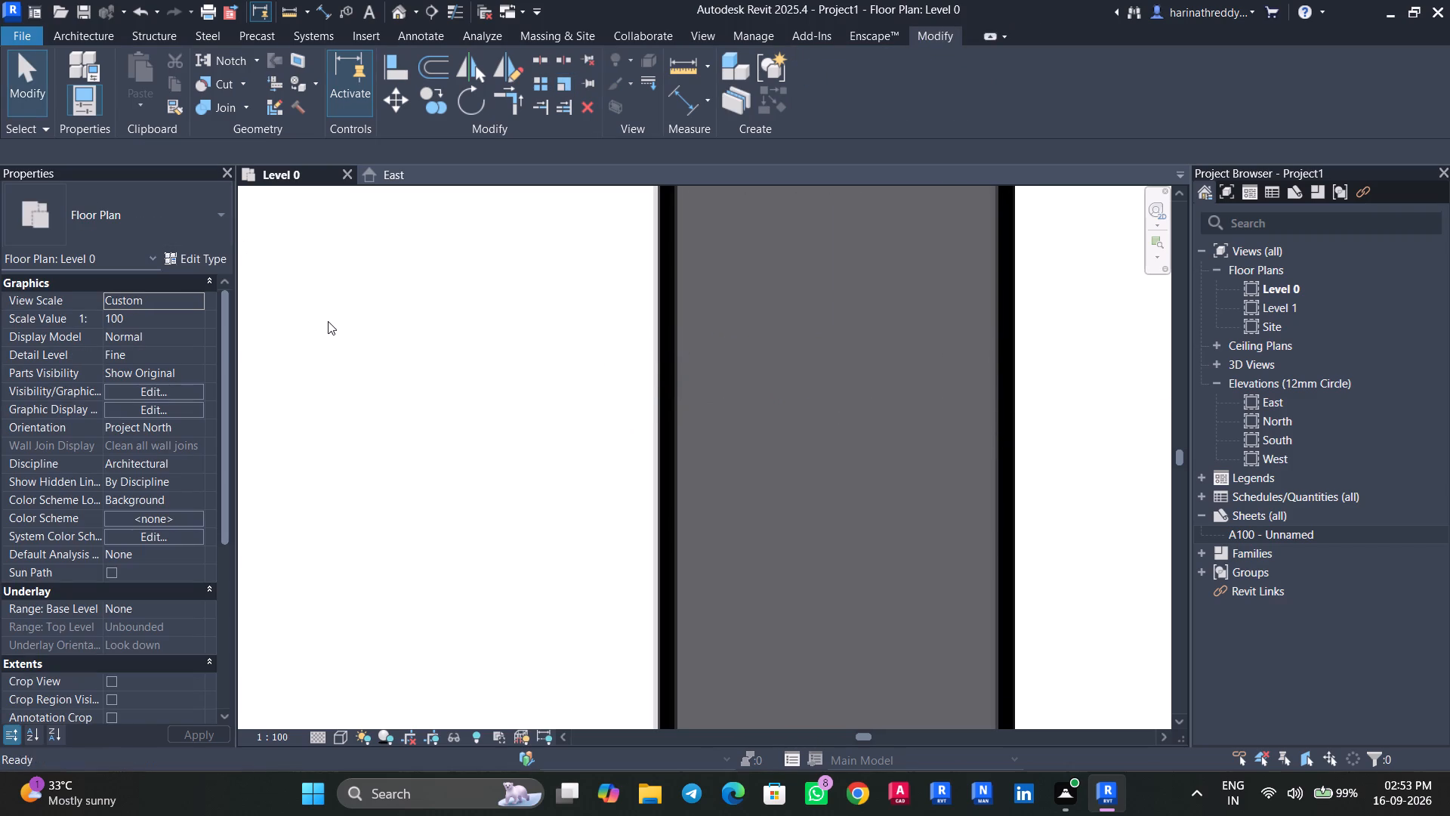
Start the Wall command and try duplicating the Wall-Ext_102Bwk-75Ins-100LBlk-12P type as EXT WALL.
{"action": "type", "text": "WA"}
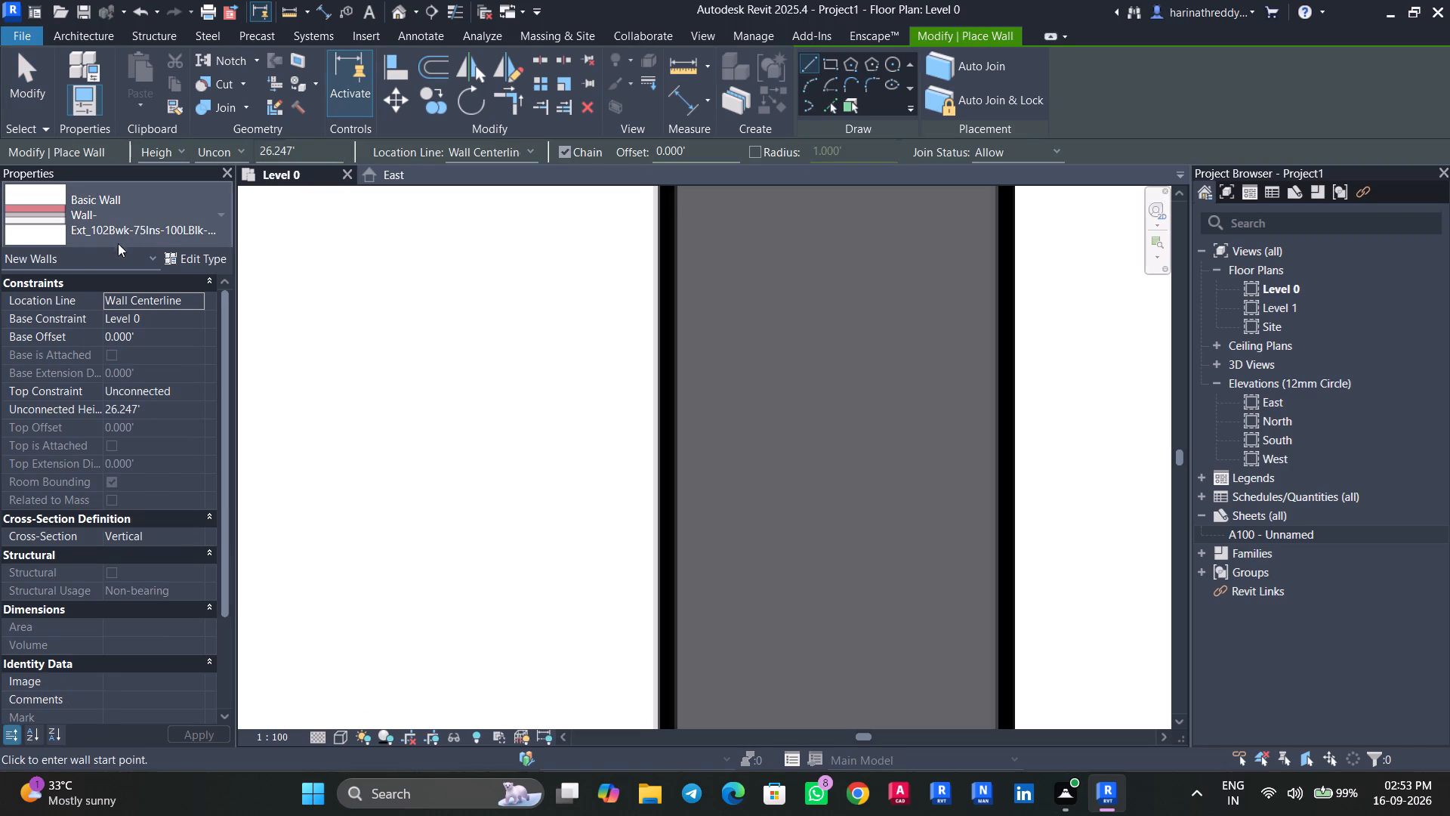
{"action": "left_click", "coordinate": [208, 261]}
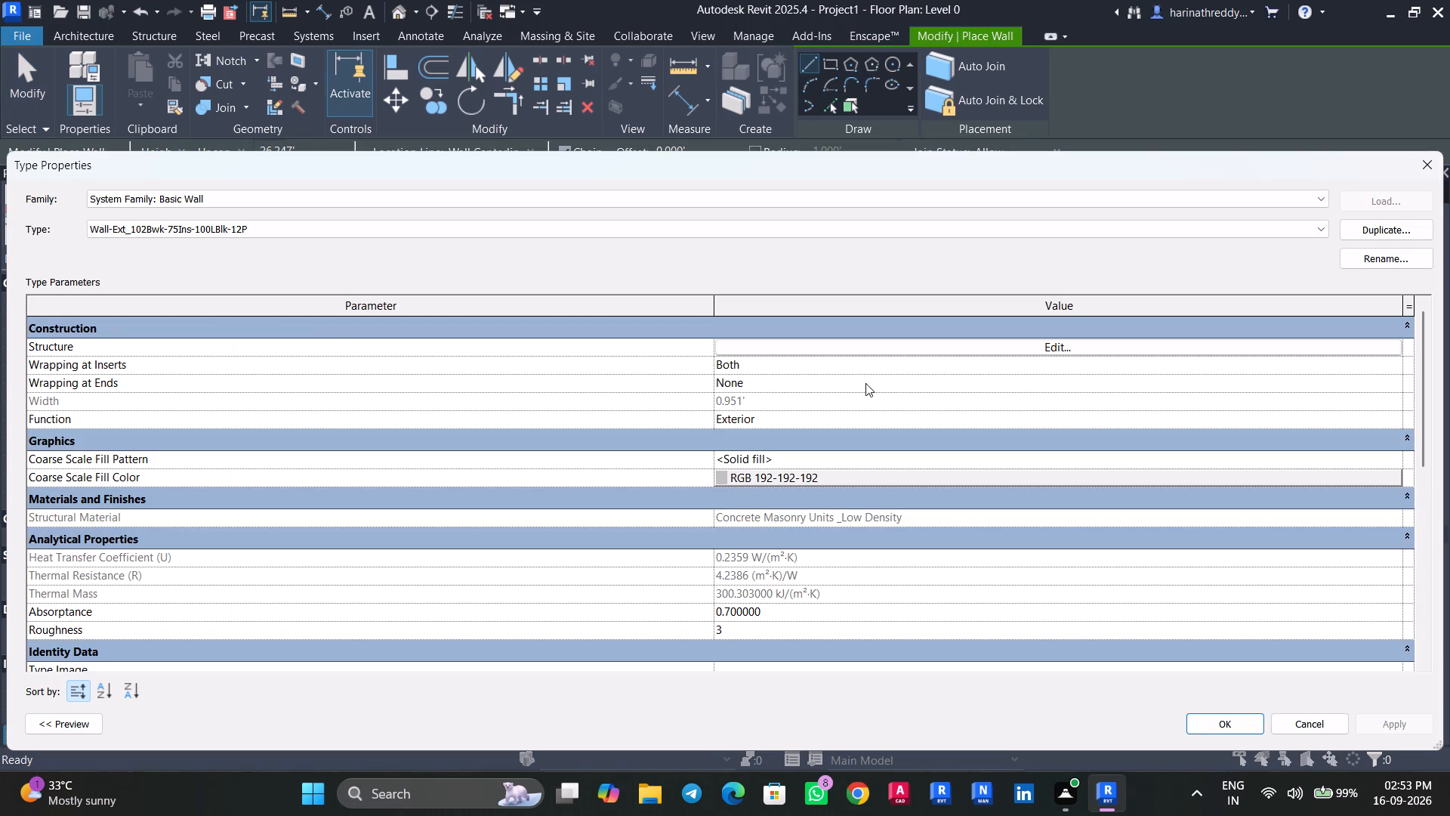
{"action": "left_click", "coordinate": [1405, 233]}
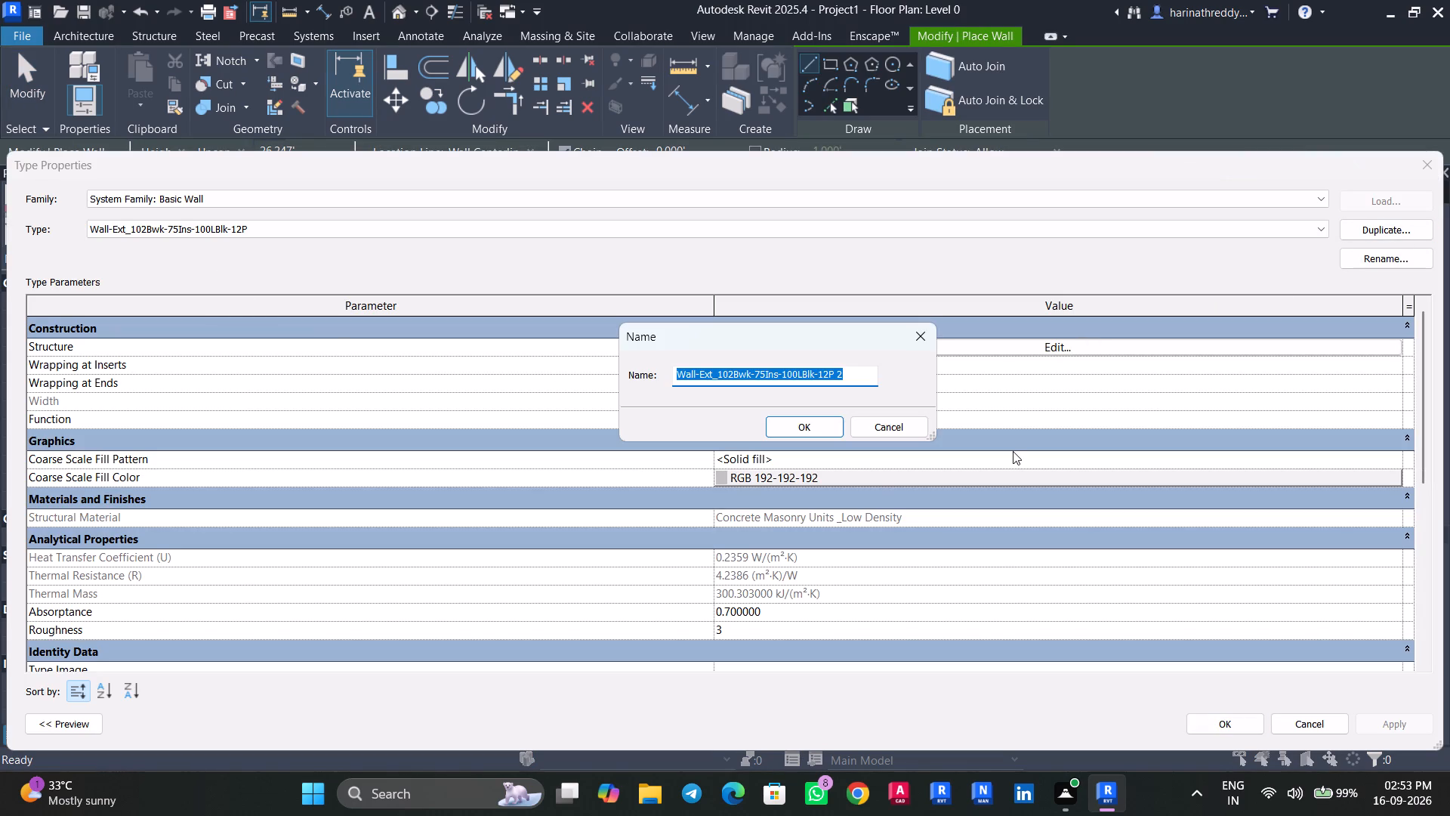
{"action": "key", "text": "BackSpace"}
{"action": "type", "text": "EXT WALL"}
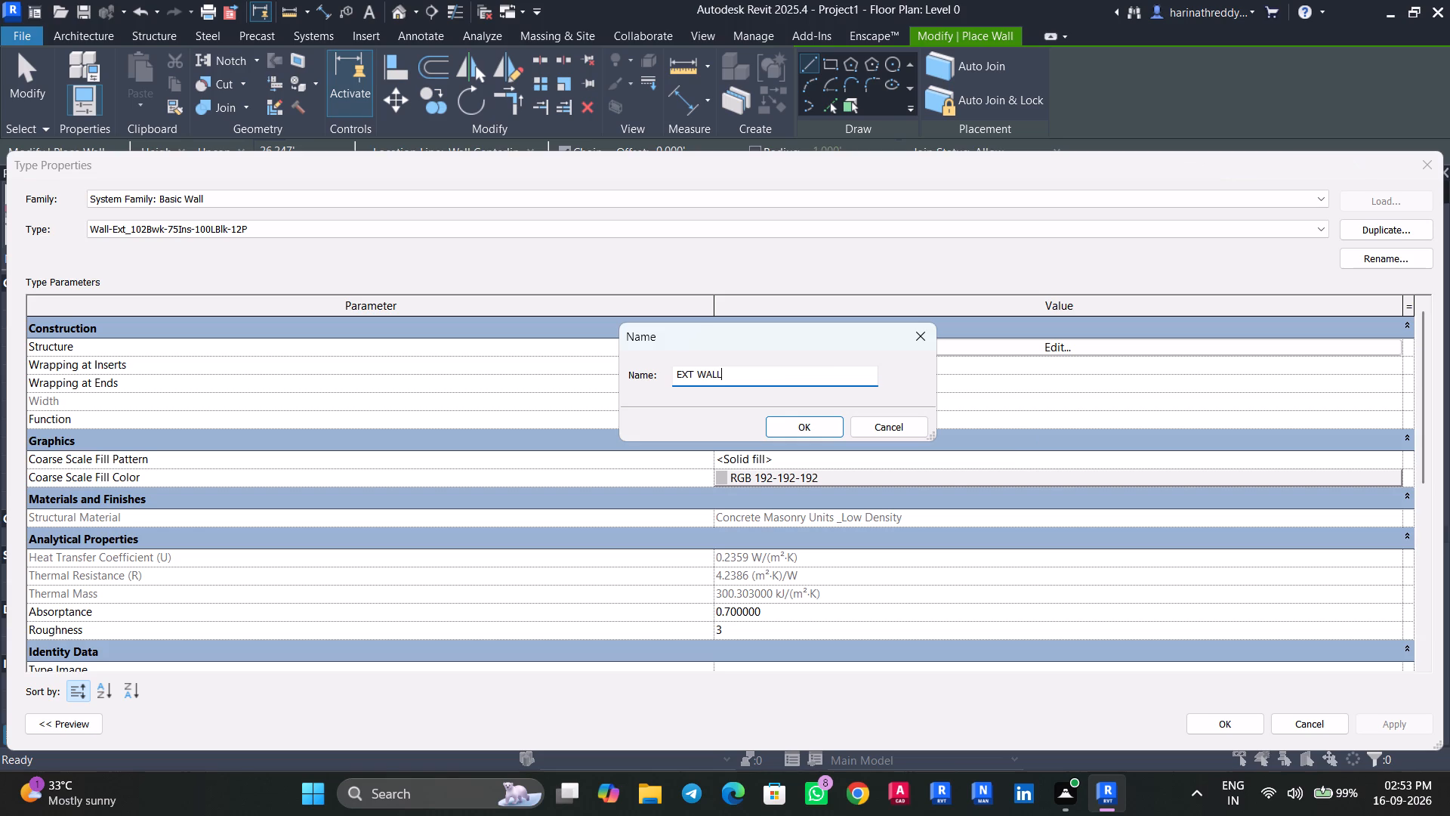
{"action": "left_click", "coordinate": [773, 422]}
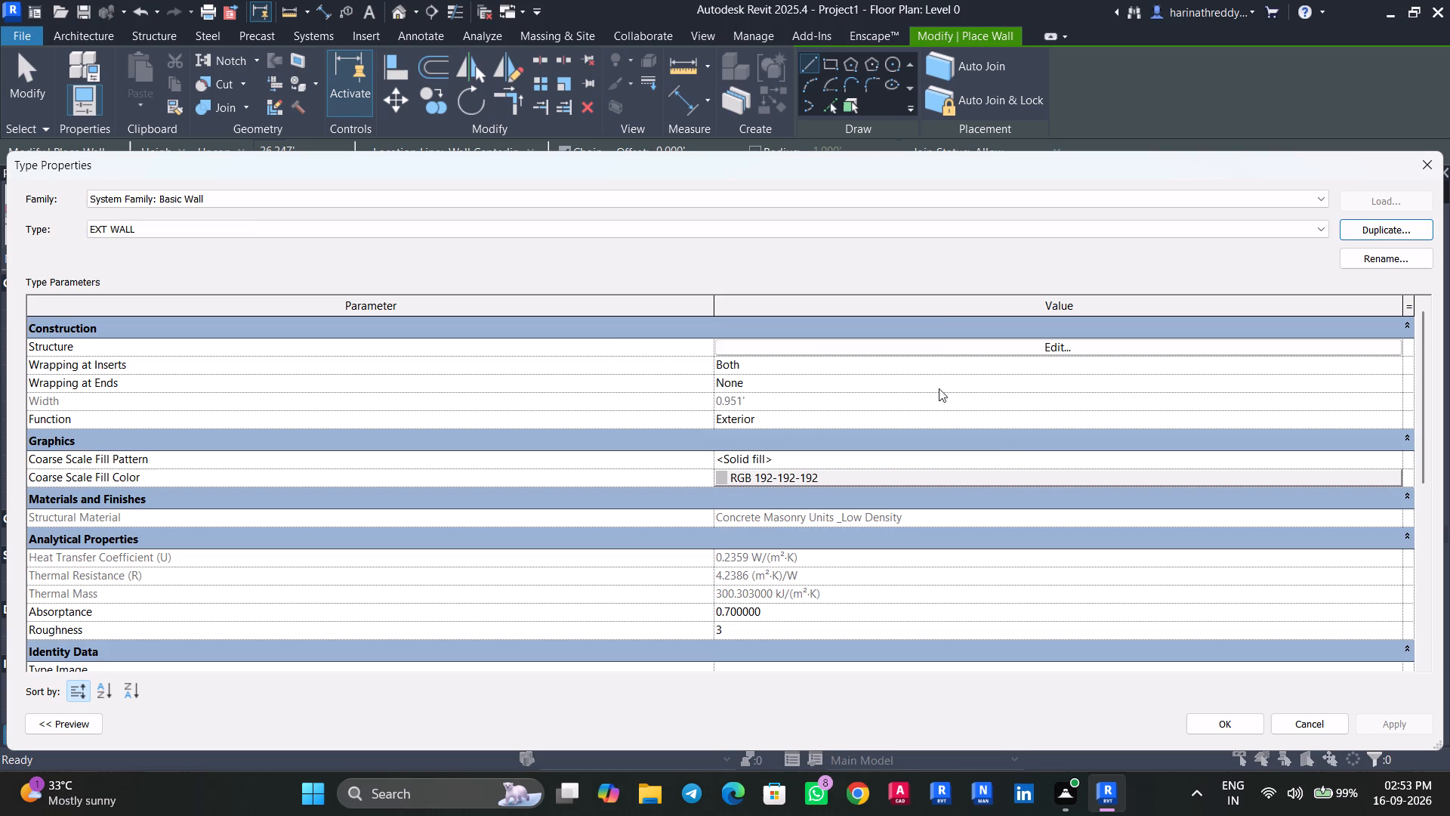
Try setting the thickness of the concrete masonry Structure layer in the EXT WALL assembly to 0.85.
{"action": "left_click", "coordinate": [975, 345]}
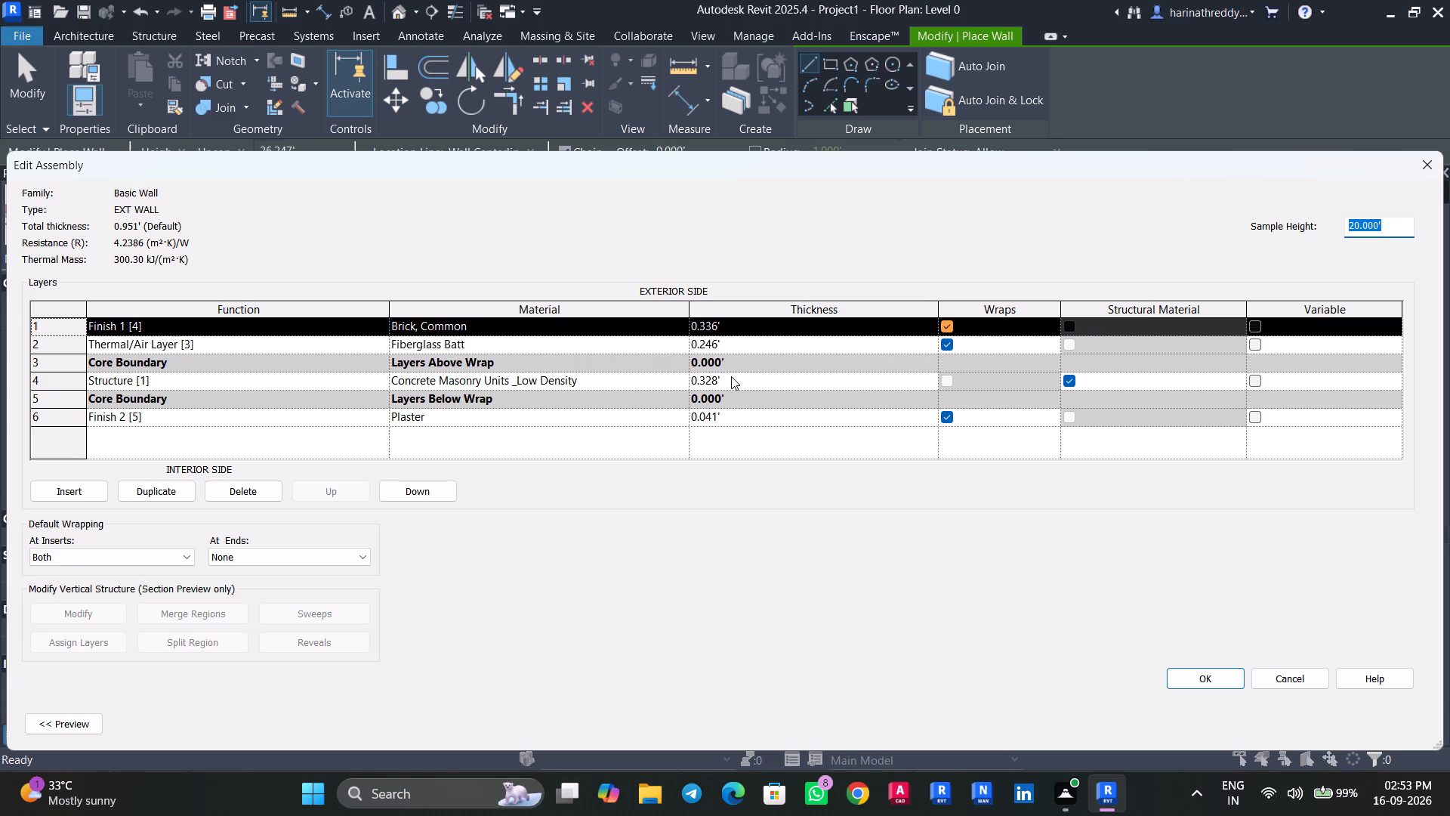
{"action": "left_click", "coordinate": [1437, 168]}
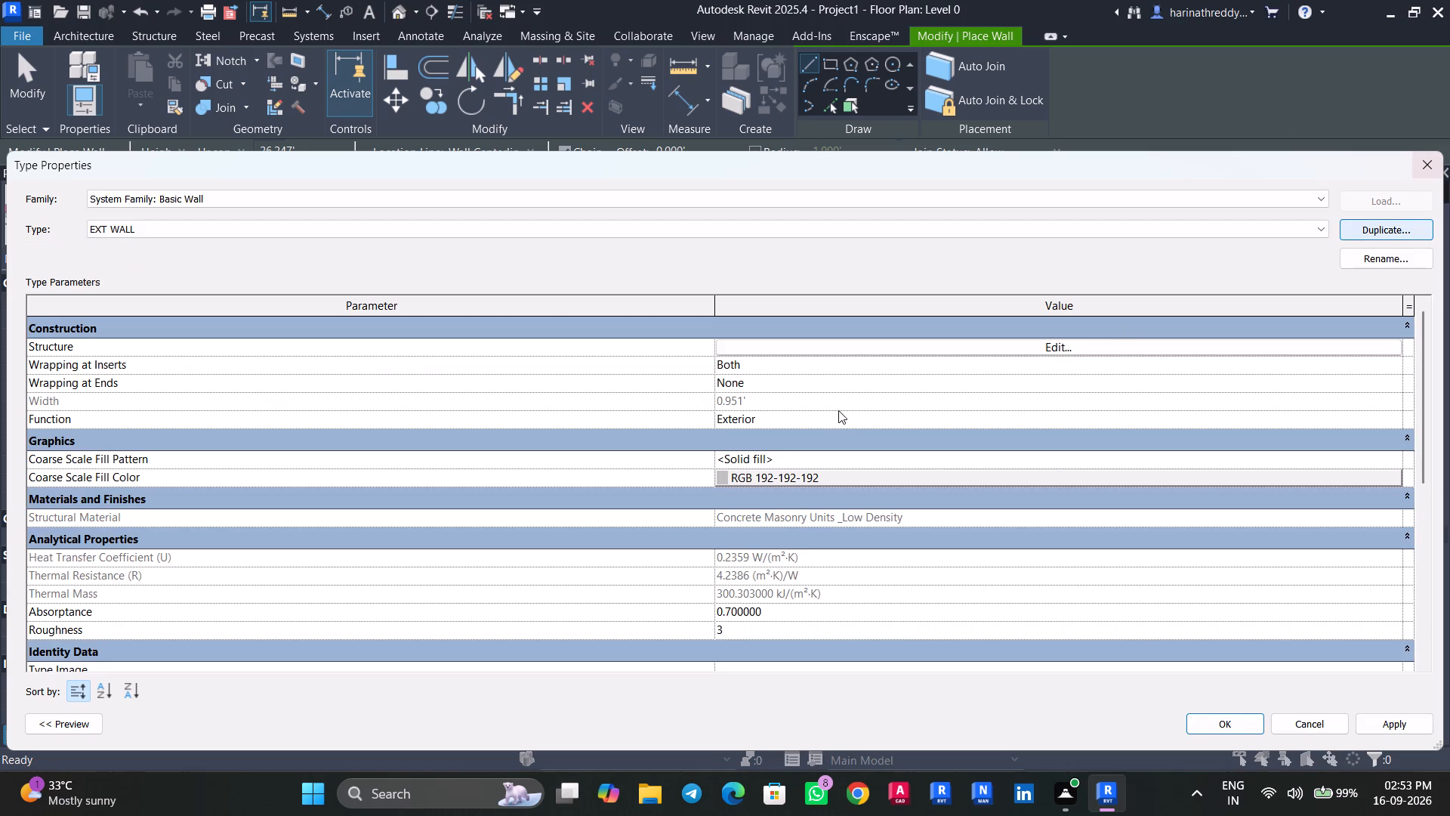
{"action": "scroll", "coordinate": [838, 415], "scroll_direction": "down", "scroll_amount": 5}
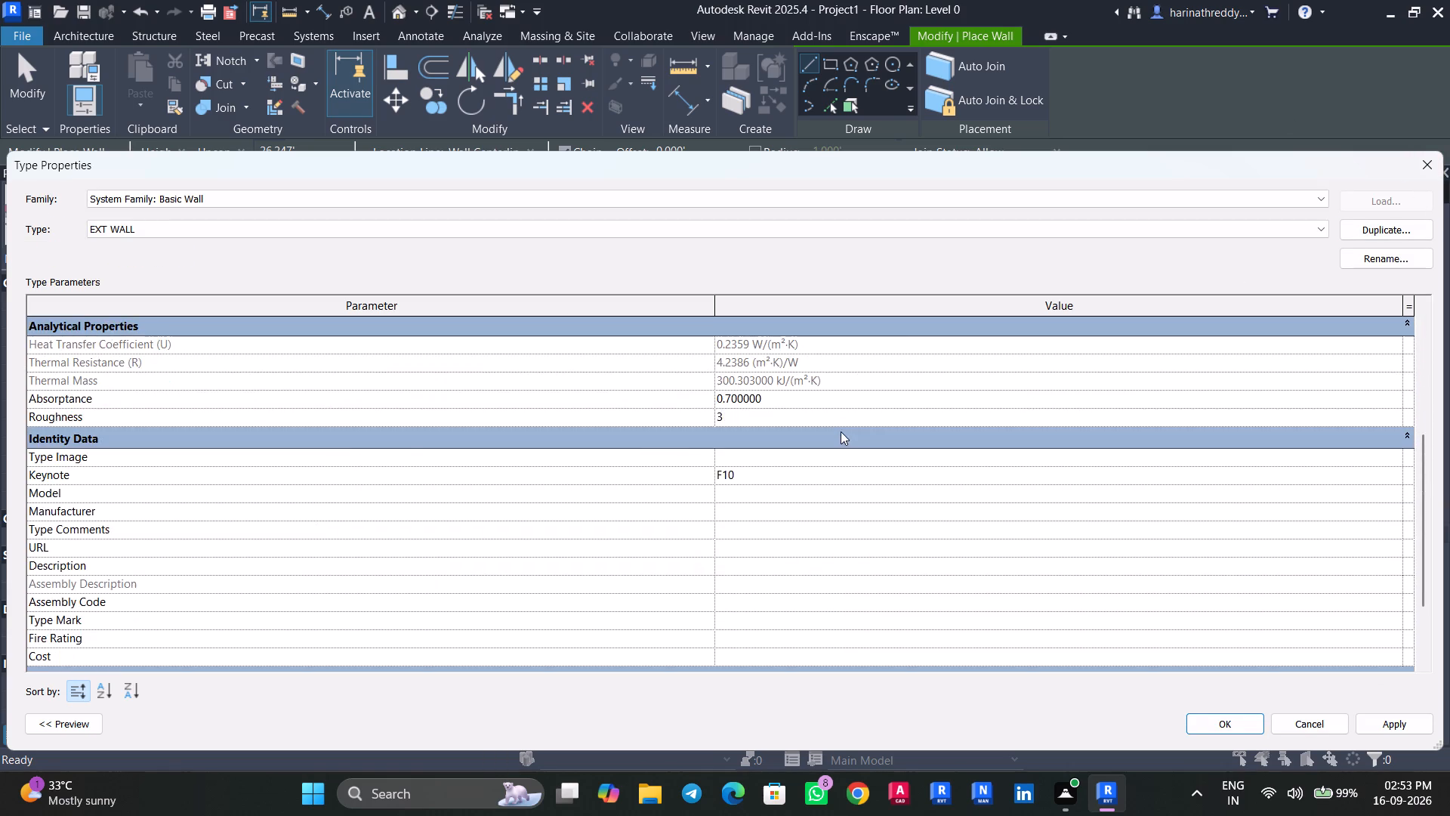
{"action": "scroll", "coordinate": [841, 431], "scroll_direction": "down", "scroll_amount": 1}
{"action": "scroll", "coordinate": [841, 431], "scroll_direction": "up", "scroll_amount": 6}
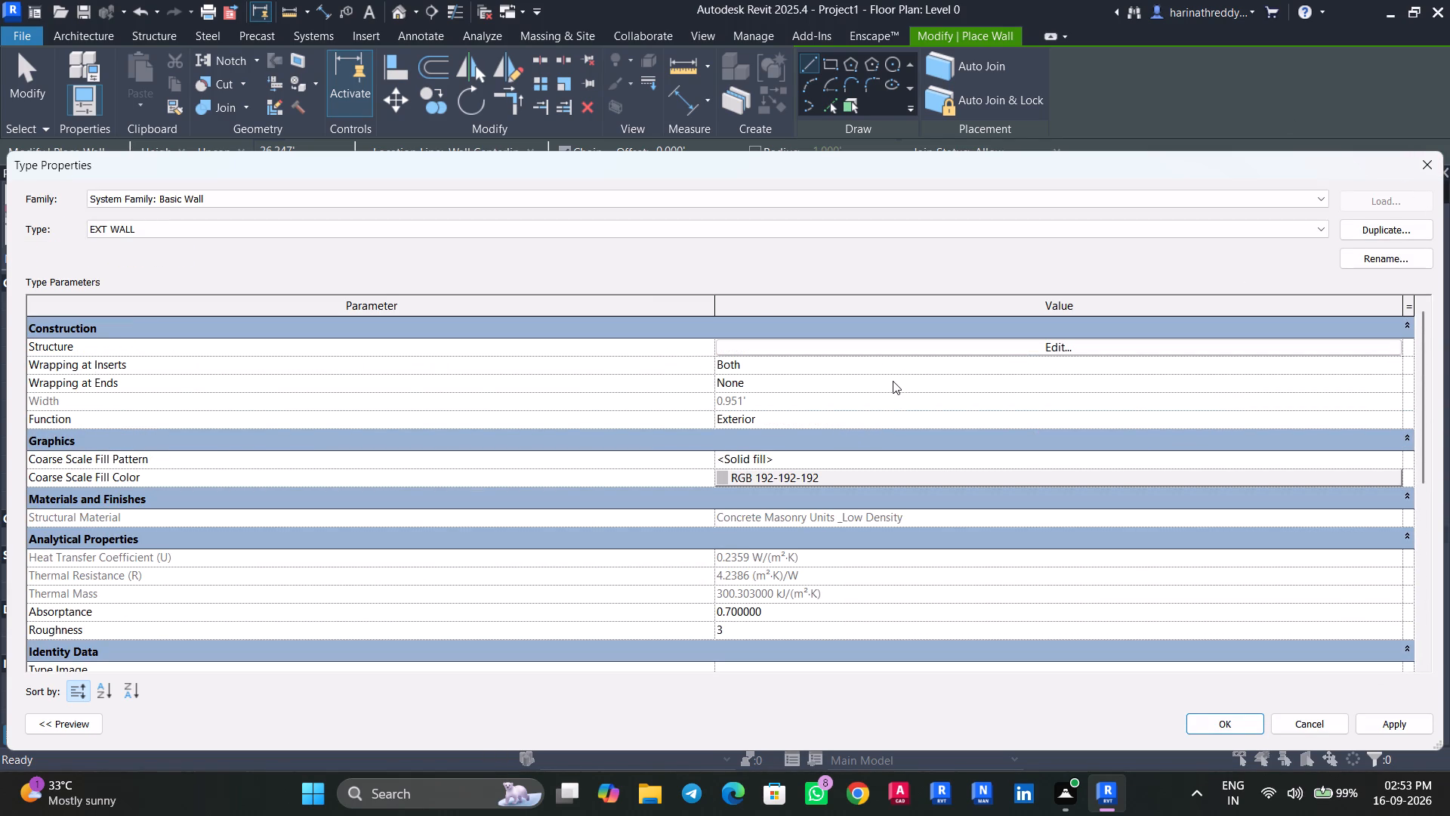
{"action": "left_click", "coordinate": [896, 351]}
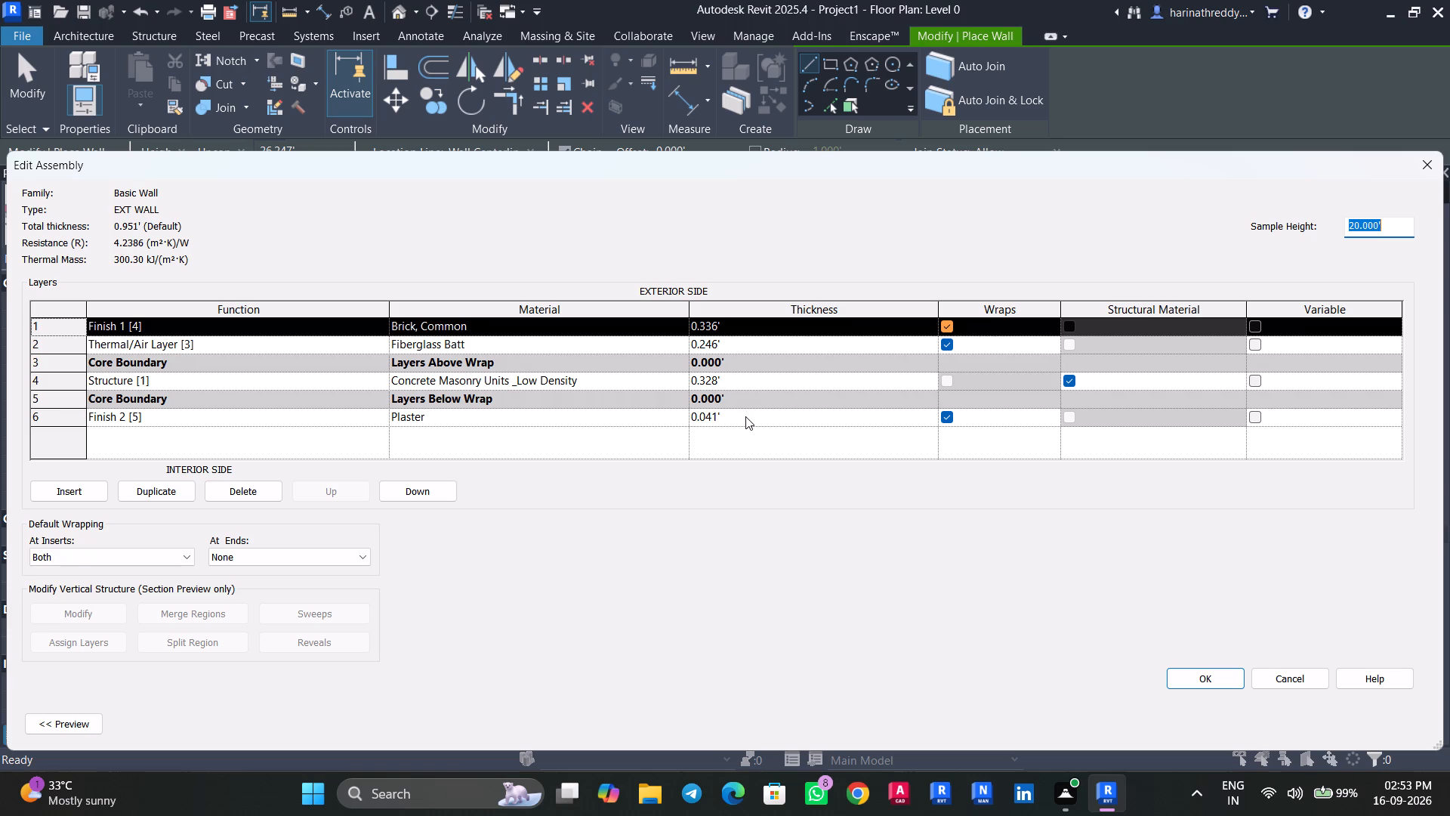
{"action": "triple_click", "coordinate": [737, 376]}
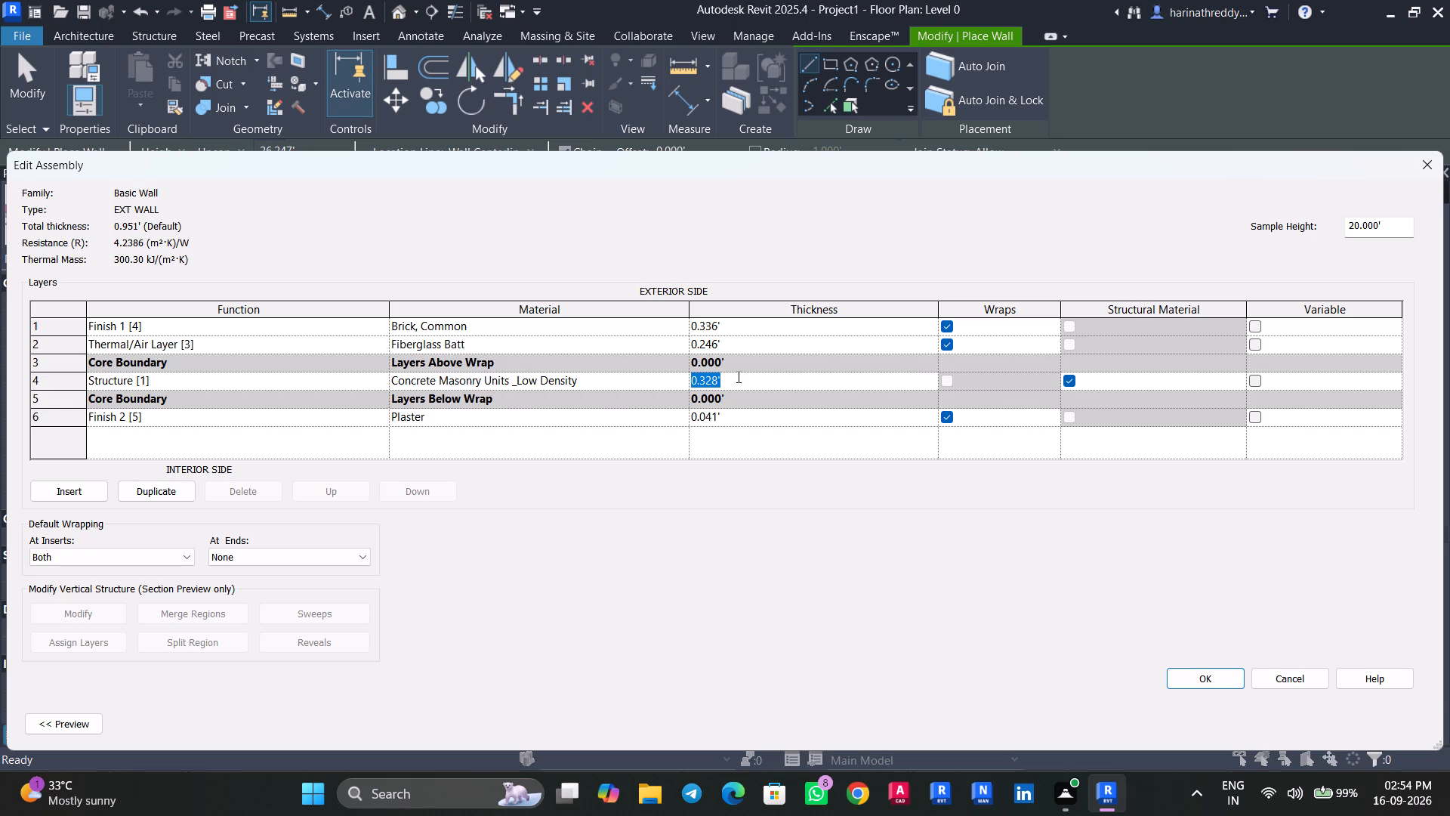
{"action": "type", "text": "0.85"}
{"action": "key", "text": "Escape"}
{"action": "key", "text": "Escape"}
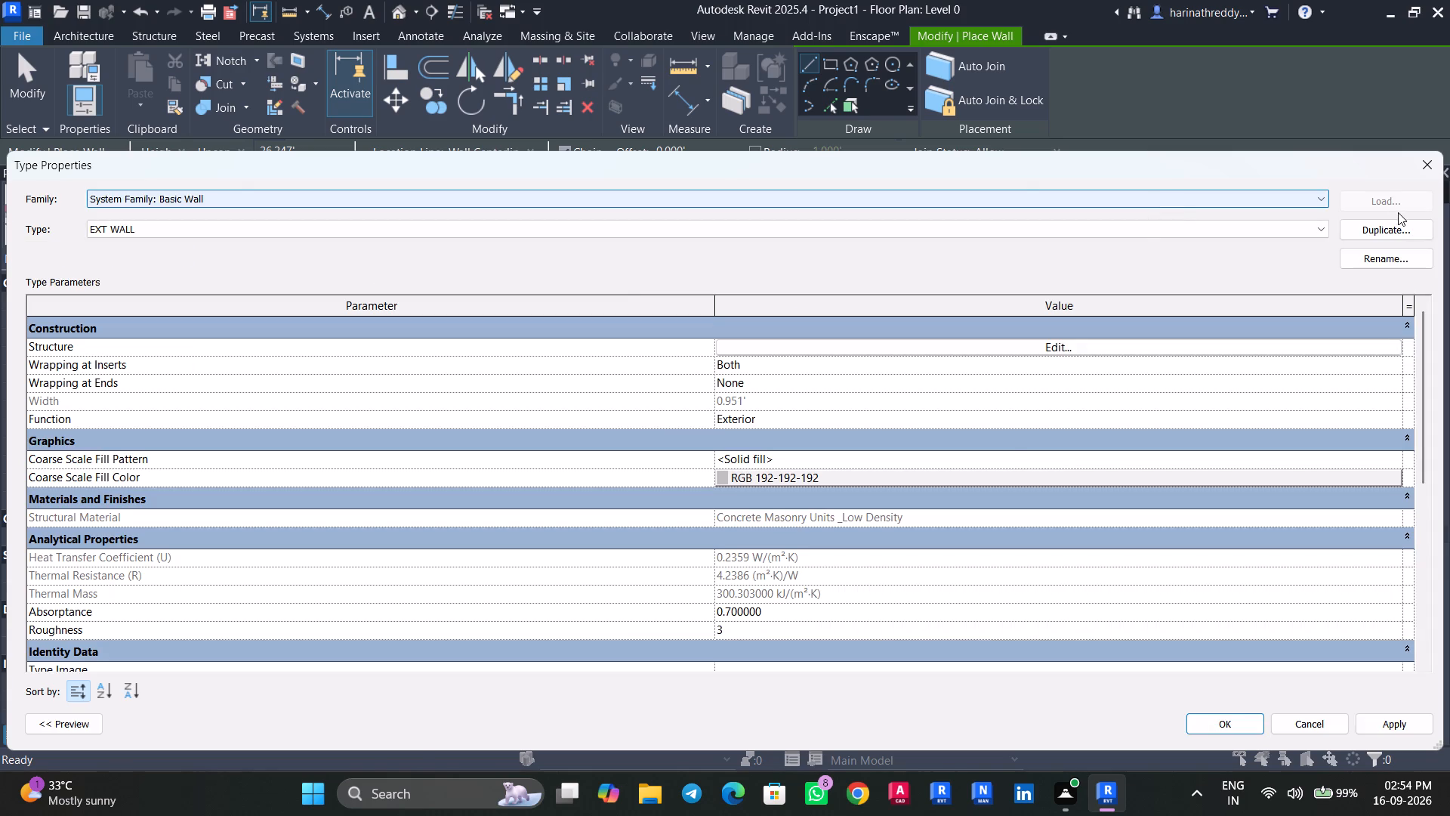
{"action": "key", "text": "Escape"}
Choose the Wall-Ext_215Bwk basic wall type and duplicate it as EXT WALL.
{"action": "left_click", "coordinate": [160, 232]}
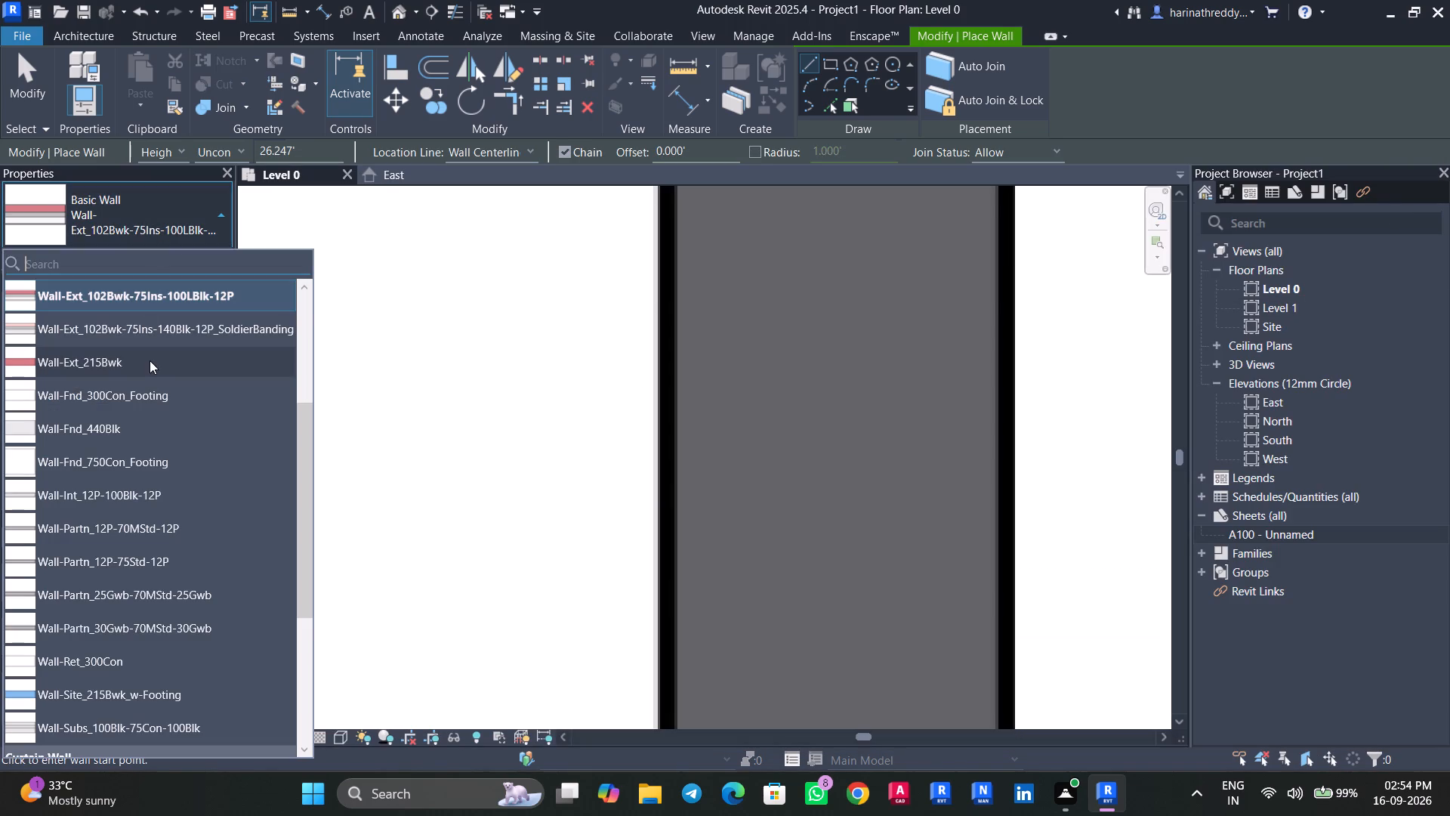
{"action": "scroll", "coordinate": [149, 369], "scroll_direction": "up", "scroll_amount": 11}
{"action": "scroll", "coordinate": [156, 356], "scroll_direction": "down", "scroll_amount": 8}
{"action": "scroll", "coordinate": [156, 360], "scroll_direction": "up", "scroll_amount": 12}
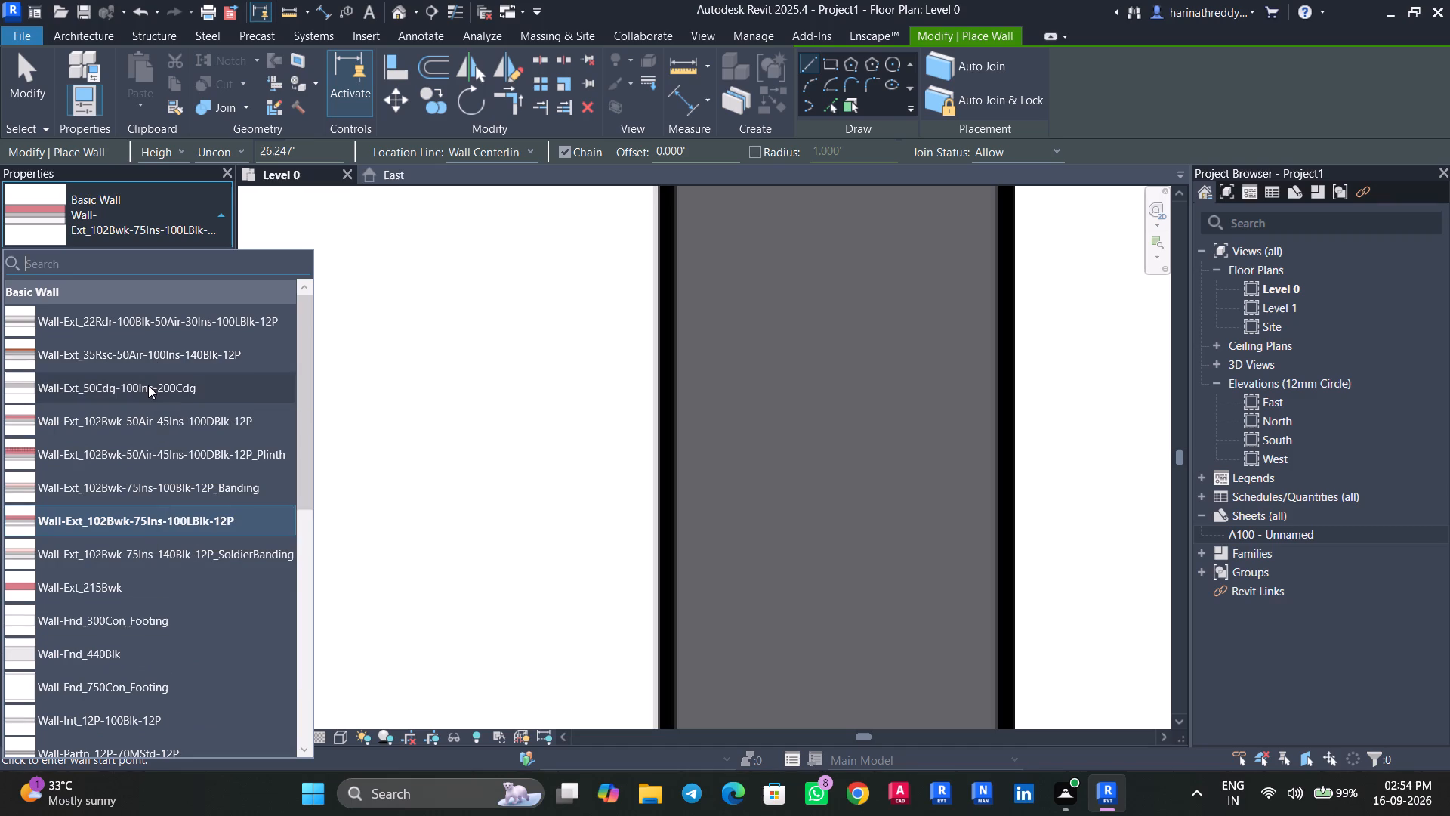
{"action": "left_click", "coordinate": [146, 579]}
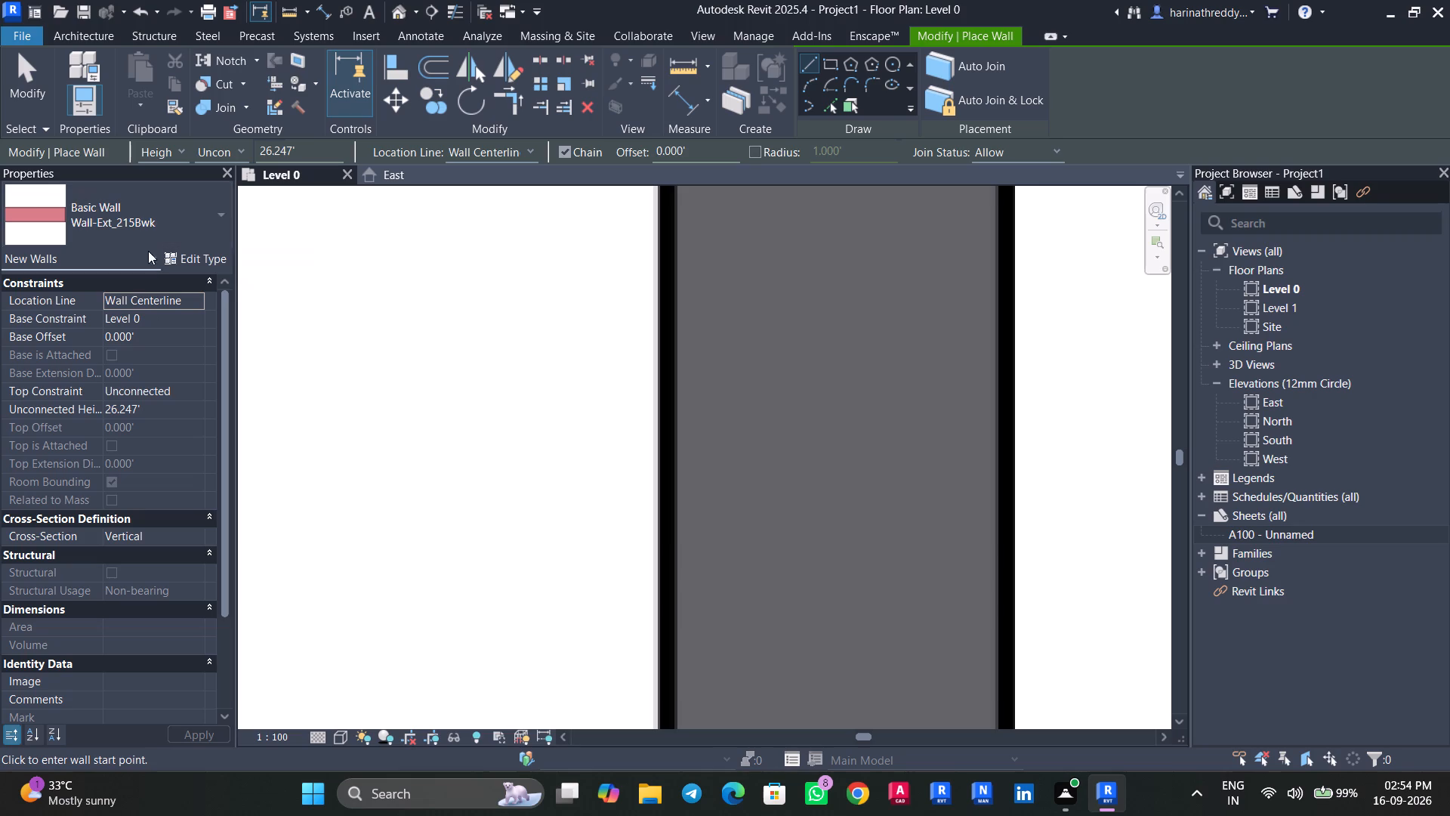
{"action": "left_click", "coordinate": [172, 266]}
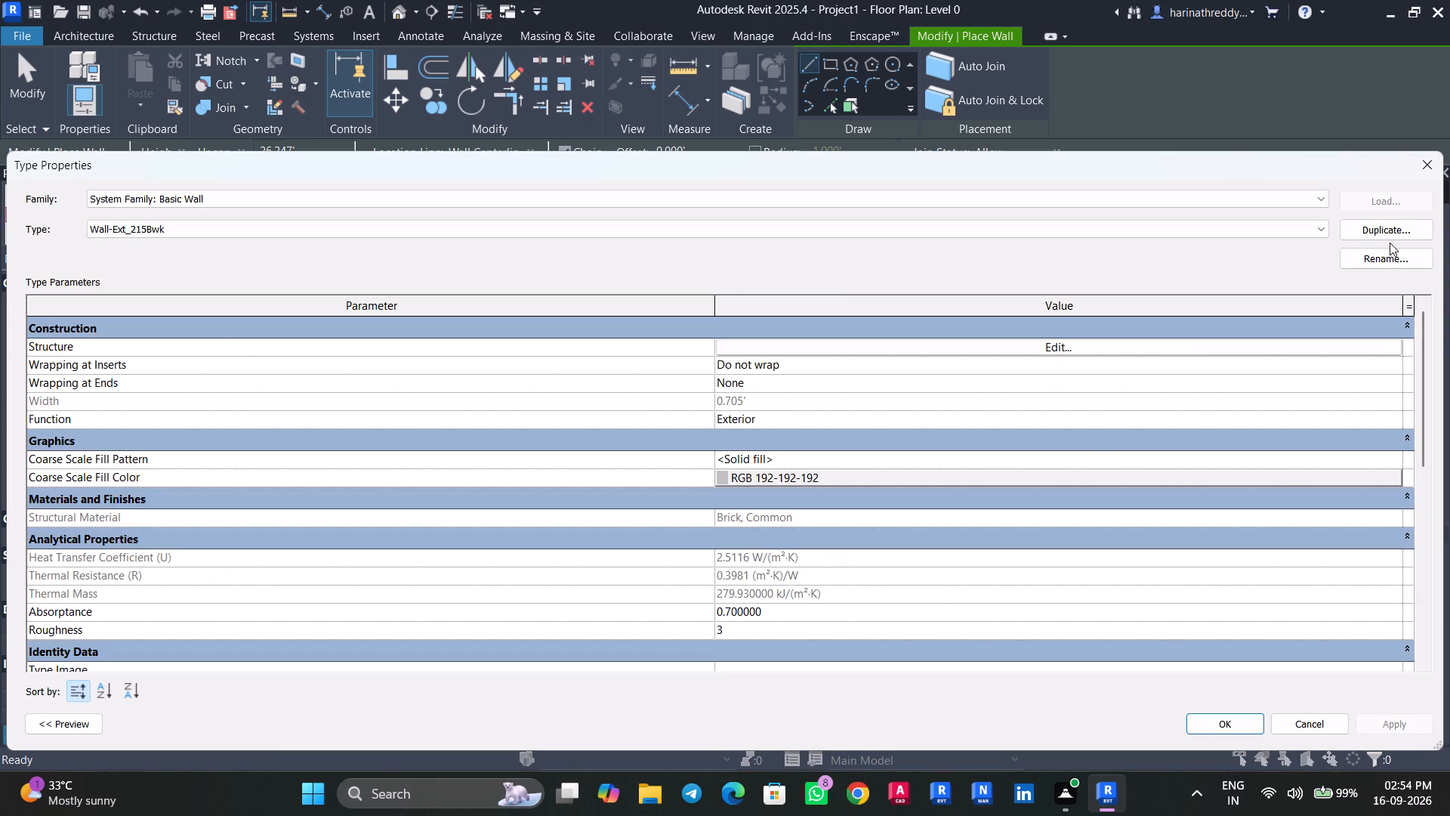
{"action": "left_click", "coordinate": [1381, 230]}
{"action": "key", "text": "BackSpace"}
{"action": "type", "text": "EXT WALL"}
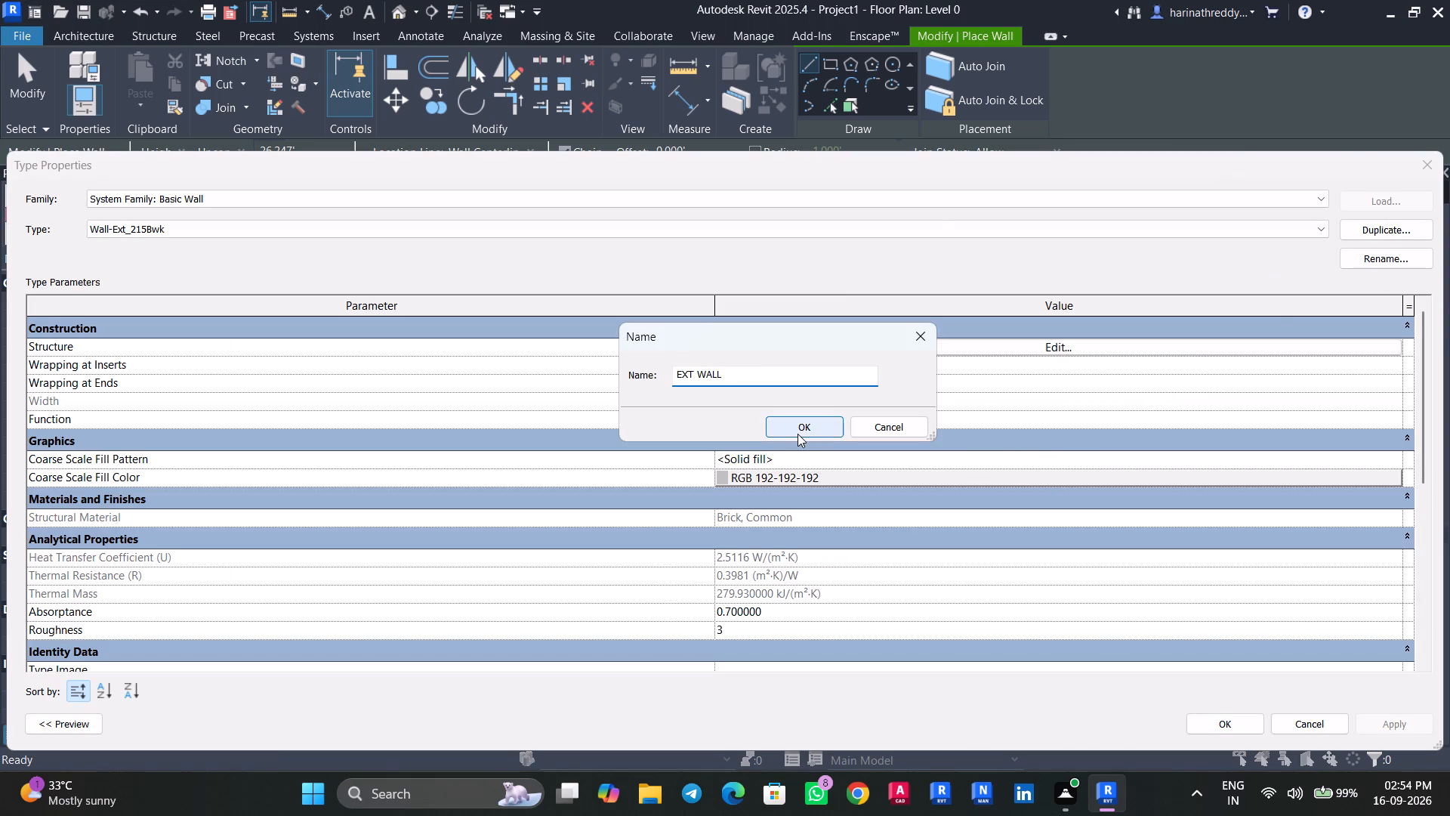
{"action": "left_click", "coordinate": [797, 434]}
Set the Brick, Common Structure layer of the EXT WALL type to 0.85' thick and apply the type changes.
{"action": "left_click", "coordinate": [907, 343]}
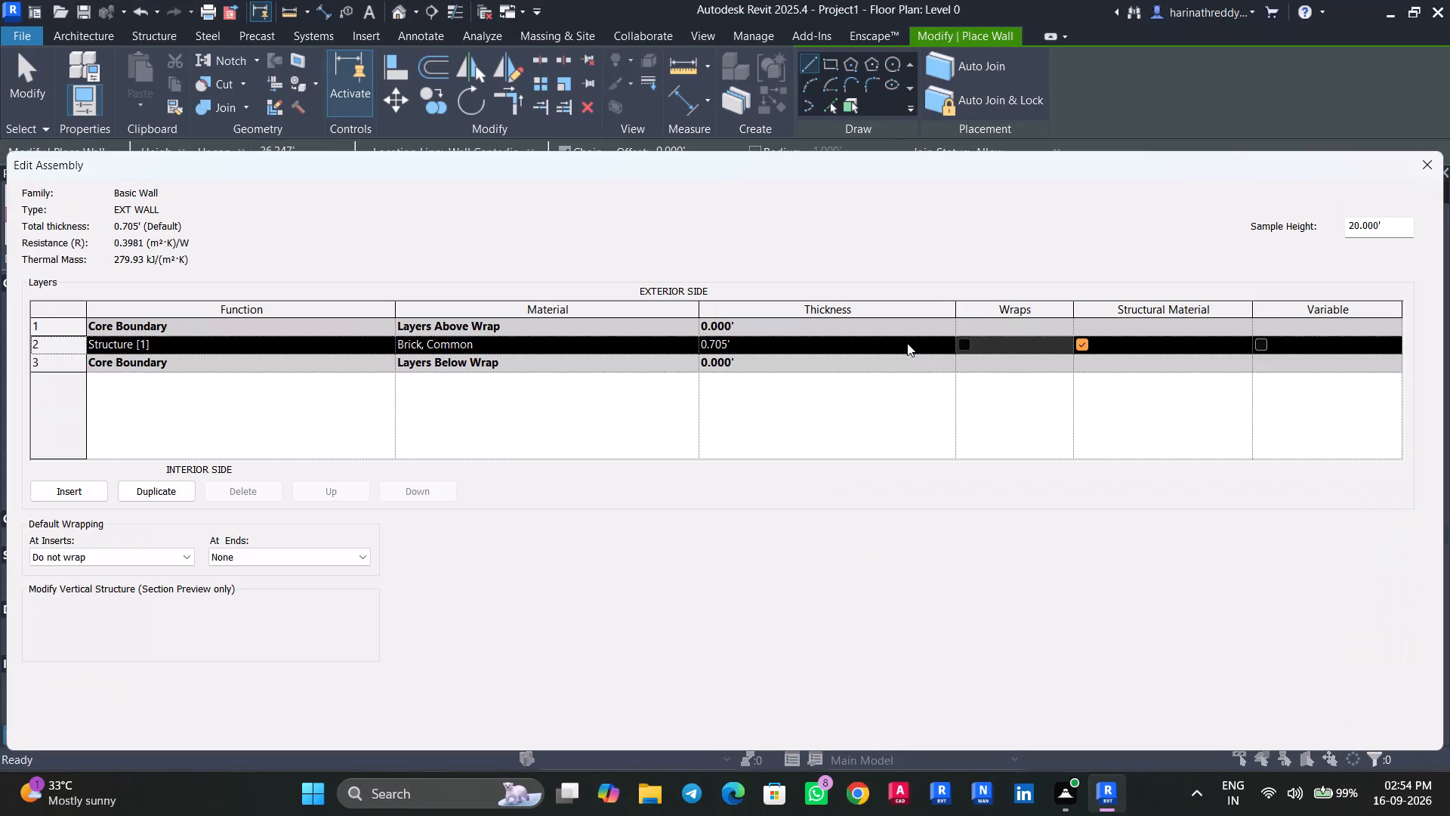
{"action": "triple_click", "coordinate": [794, 338]}
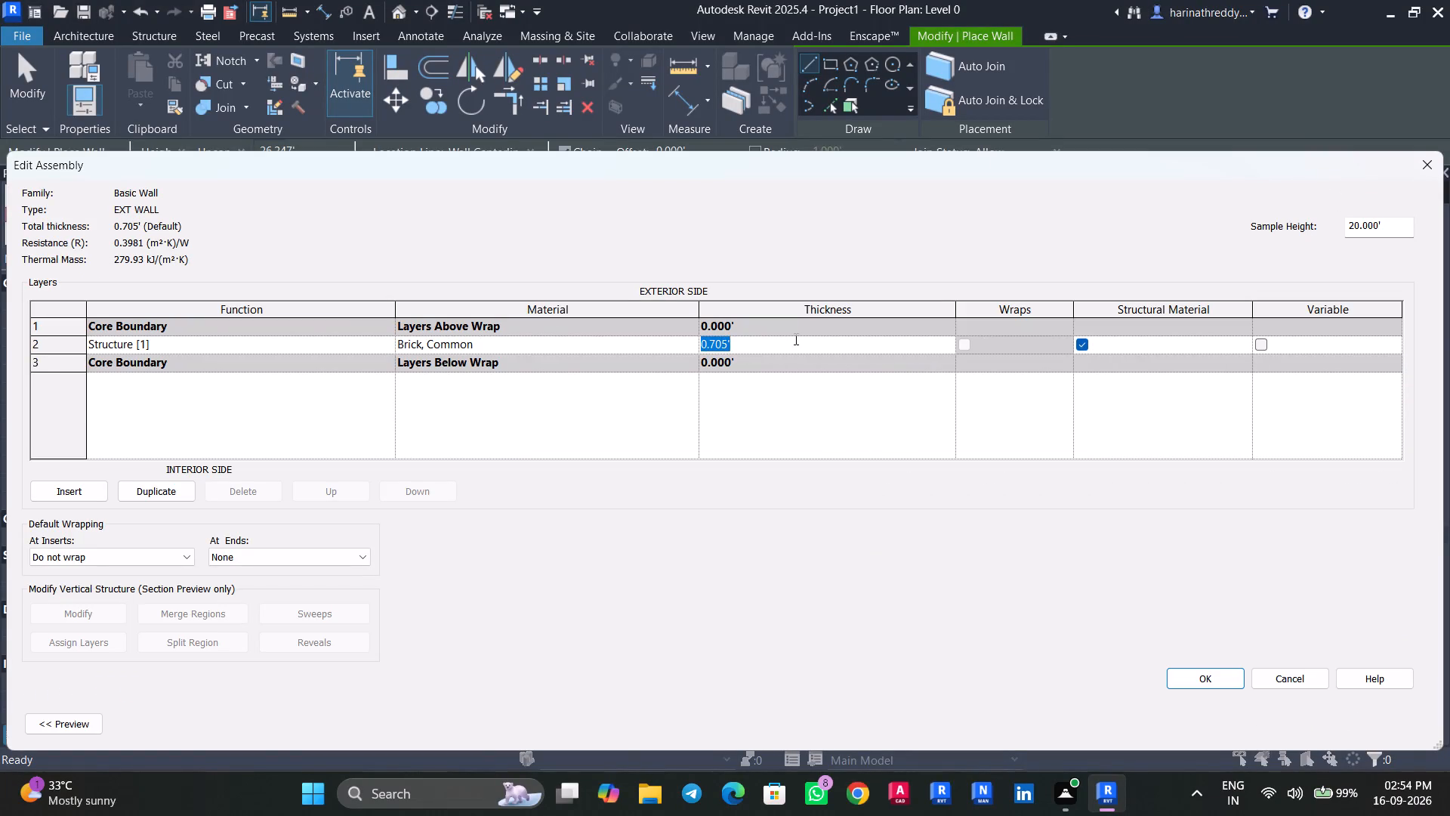
{"action": "type", "text": "0.5"}
{"action": "key", "text": "BackSpace"}
{"action": "key", "text": "2"}
{"action": "key", "text": "BackSpace"}
{"action": "key", "text": "BackSpace"}
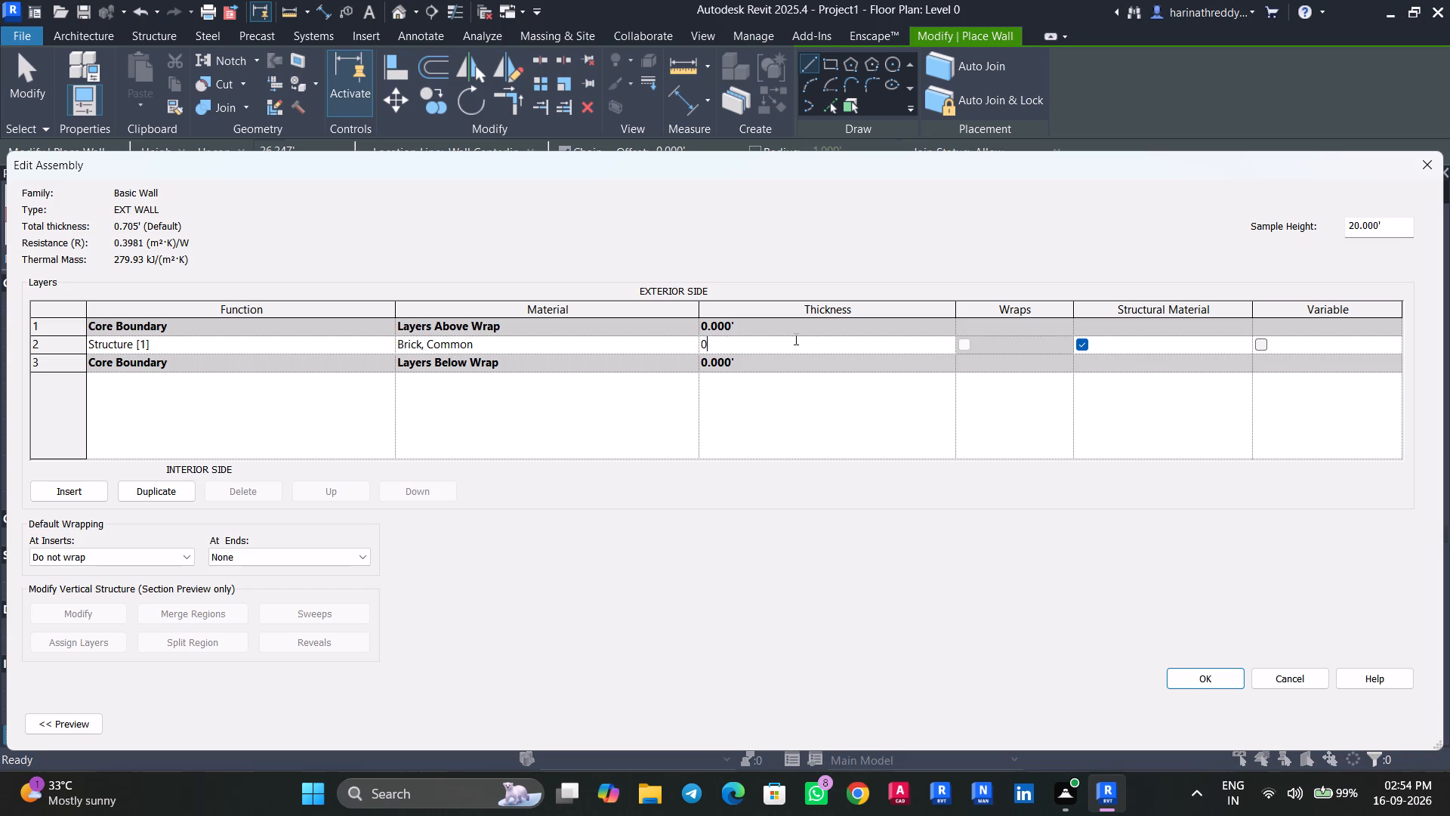
{"action": "type", "text": ".85'"}
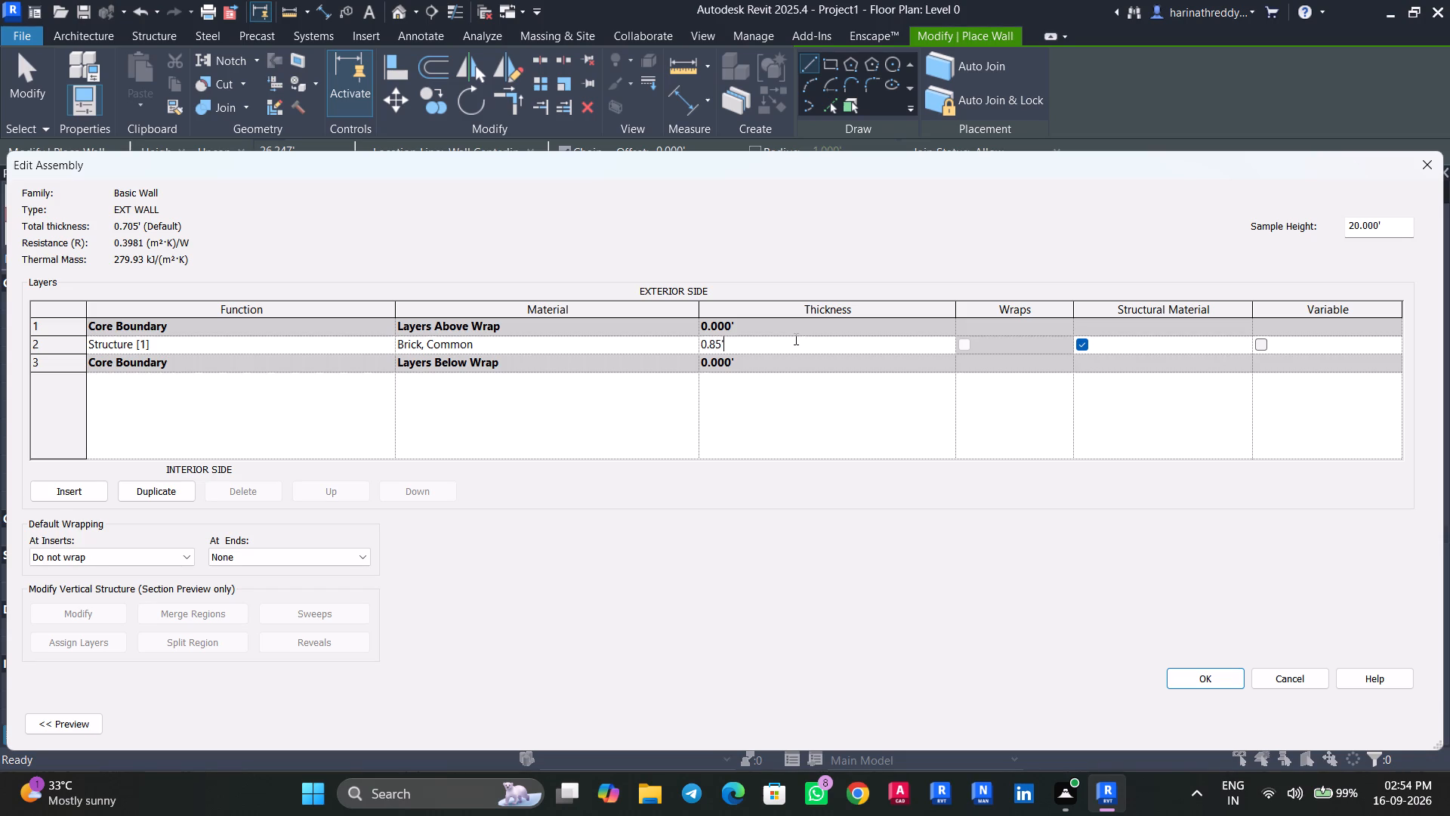
{"action": "left_click", "coordinate": [1231, 685]}
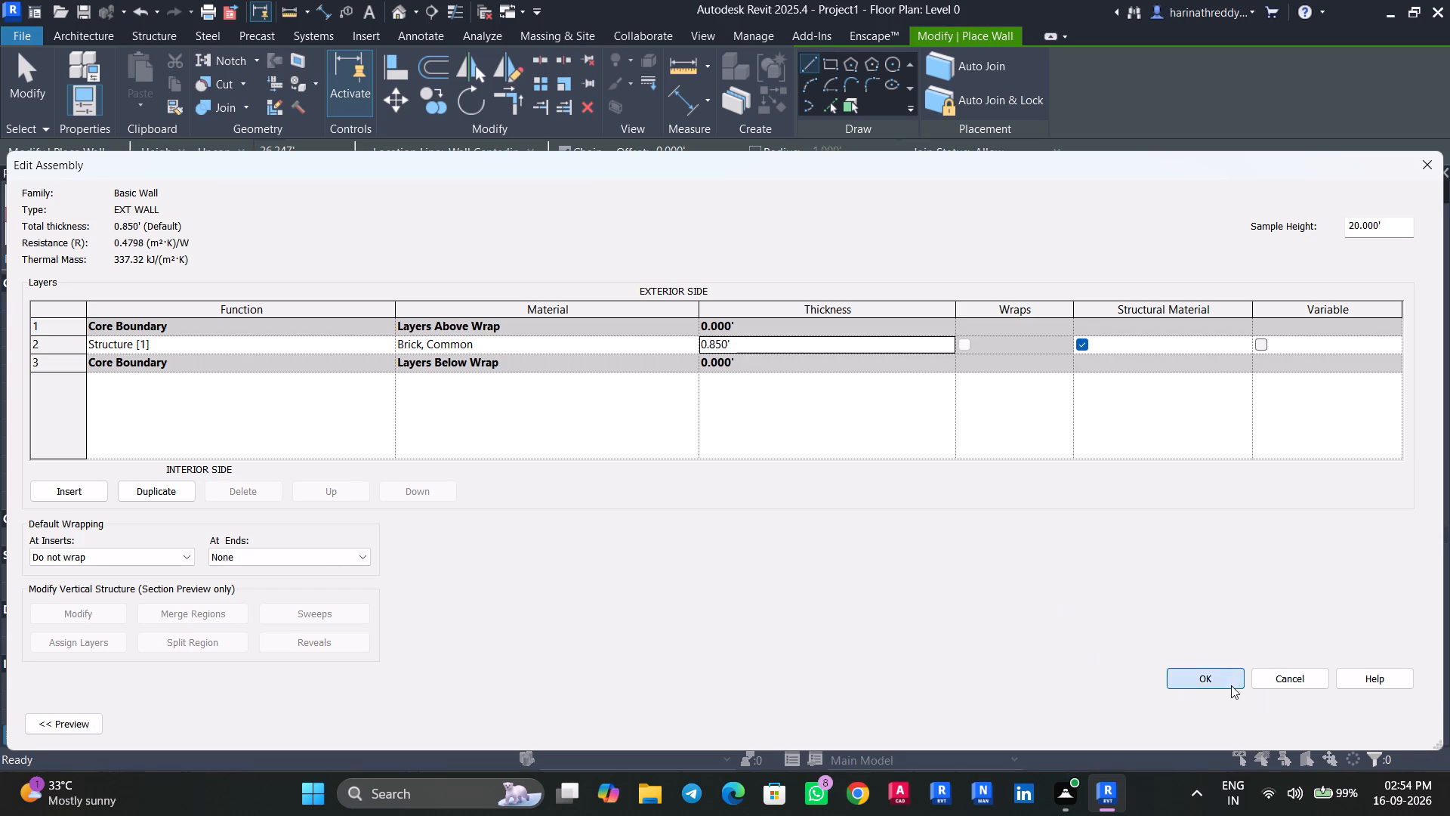
{"action": "left_click", "coordinate": [1405, 717]}
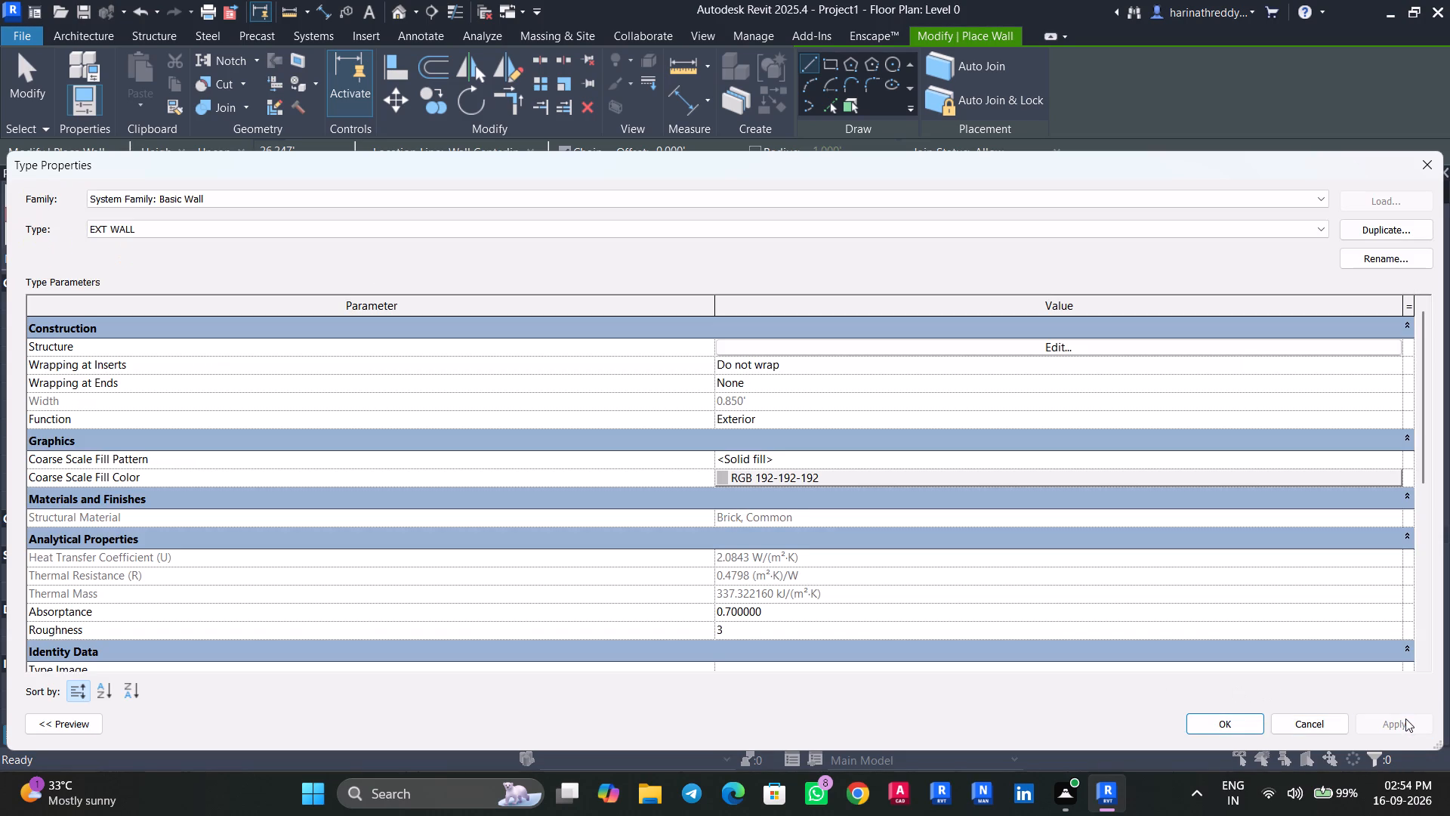
{"action": "left_click", "coordinate": [1242, 728]}
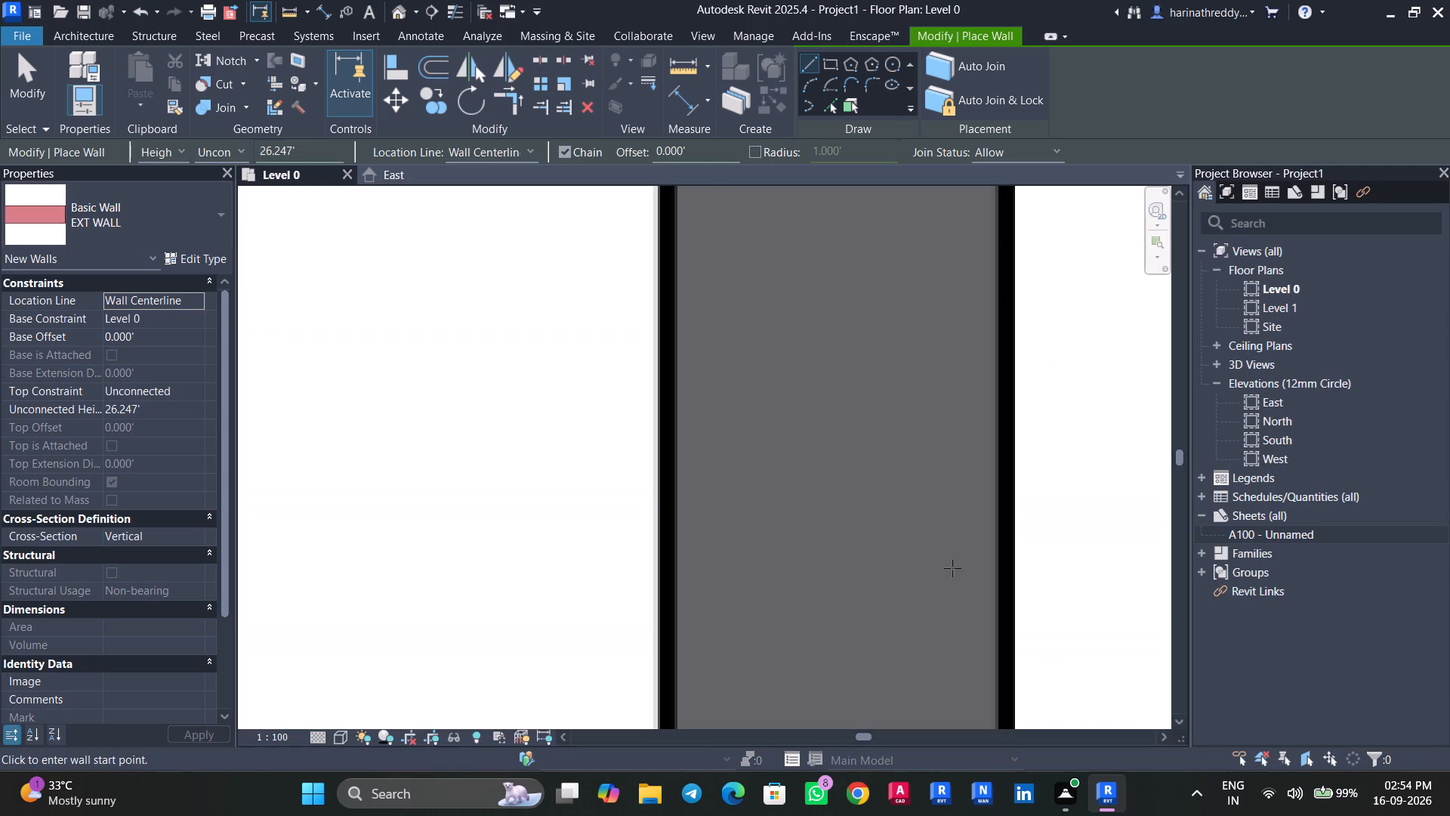
Set the location line for the new EXT WALL walls to Finish Face: Exterior.
{"action": "scroll", "coordinate": [946, 554], "scroll_direction": "down", "scroll_amount": 10}
{"action": "scroll", "coordinate": [945, 553], "scroll_direction": "up", "scroll_amount": 1}
{"action": "scroll", "coordinate": [945, 553], "scroll_direction": "down", "scroll_amount": 4}
{"action": "scroll", "coordinate": [810, 505], "scroll_direction": "down", "scroll_amount": 3}
{"action": "scroll", "coordinate": [799, 502], "scroll_direction": "up", "scroll_amount": 1}
{"action": "scroll", "coordinate": [796, 500], "scroll_direction": "down", "scroll_amount": 1}
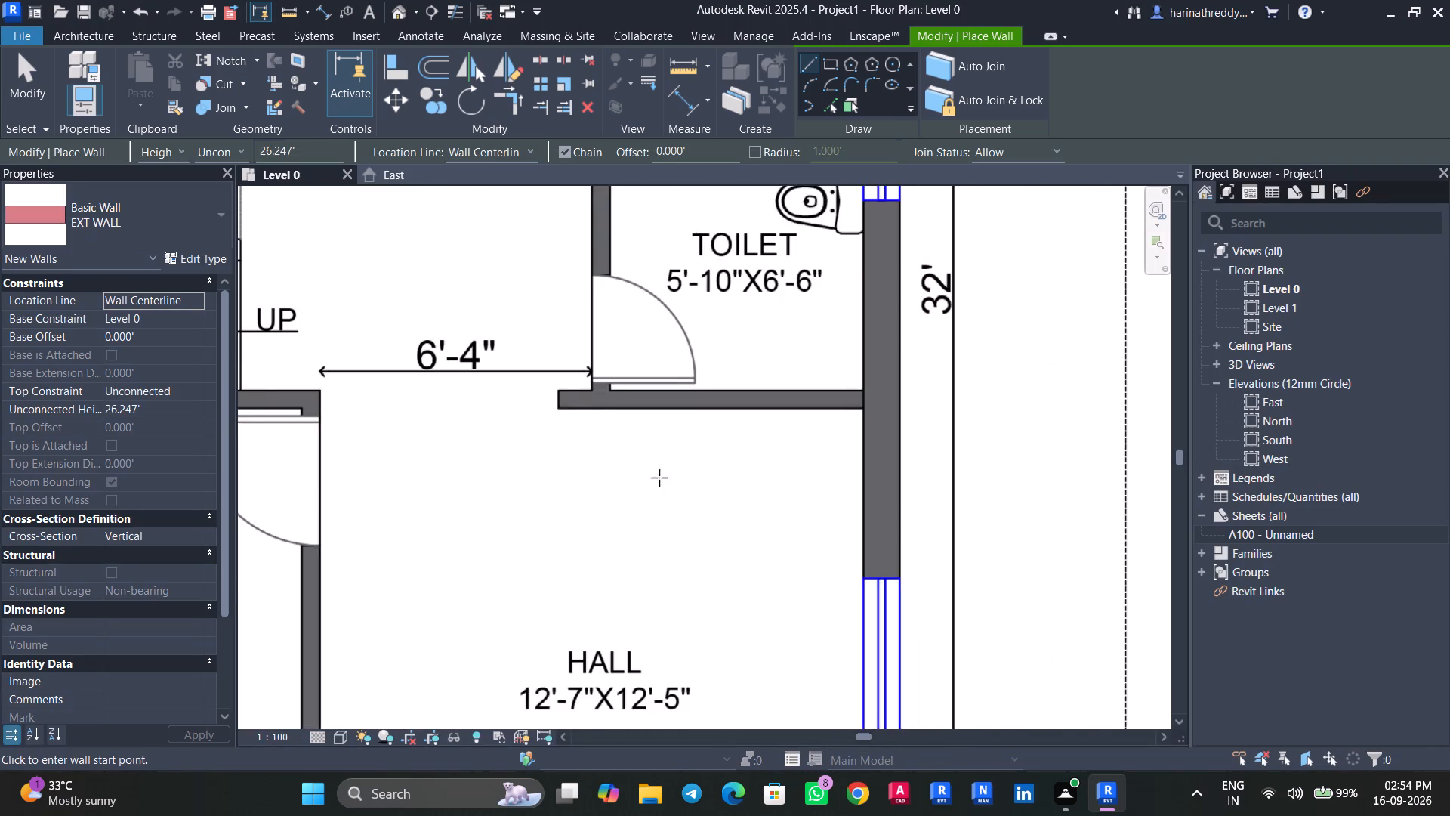
{"action": "scroll", "coordinate": [637, 473], "scroll_direction": "down", "scroll_amount": 5}
{"action": "scroll", "coordinate": [547, 420], "scroll_direction": "down", "scroll_amount": 1}
{"action": "middle_click_drag", "start_coordinate": [547, 420], "coordinate": [741, 753]}
{"action": "scroll", "coordinate": [486, 476], "scroll_direction": "up", "scroll_amount": 6}
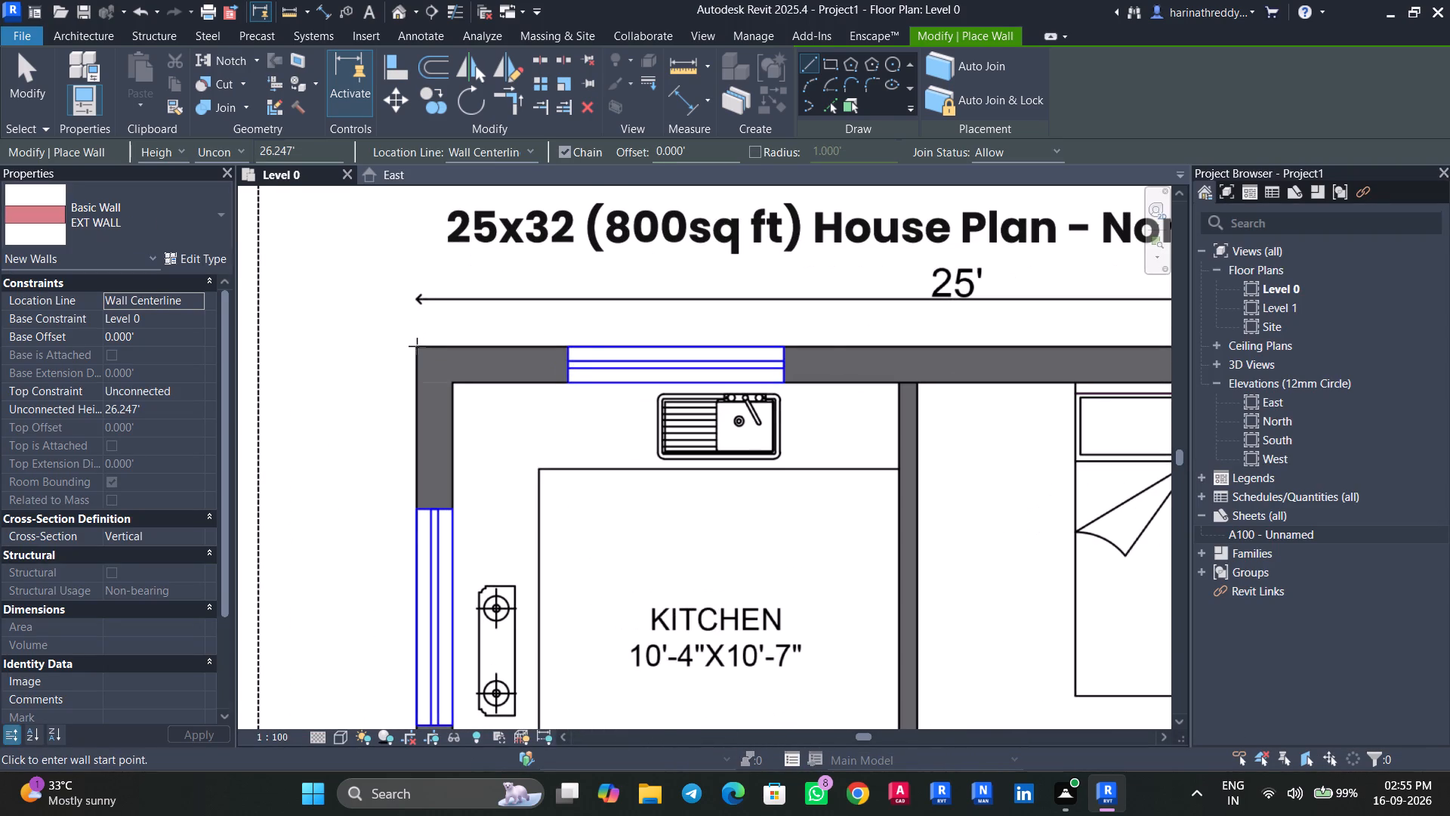
{"action": "scroll", "coordinate": [417, 346], "scroll_direction": "up", "scroll_amount": 5}
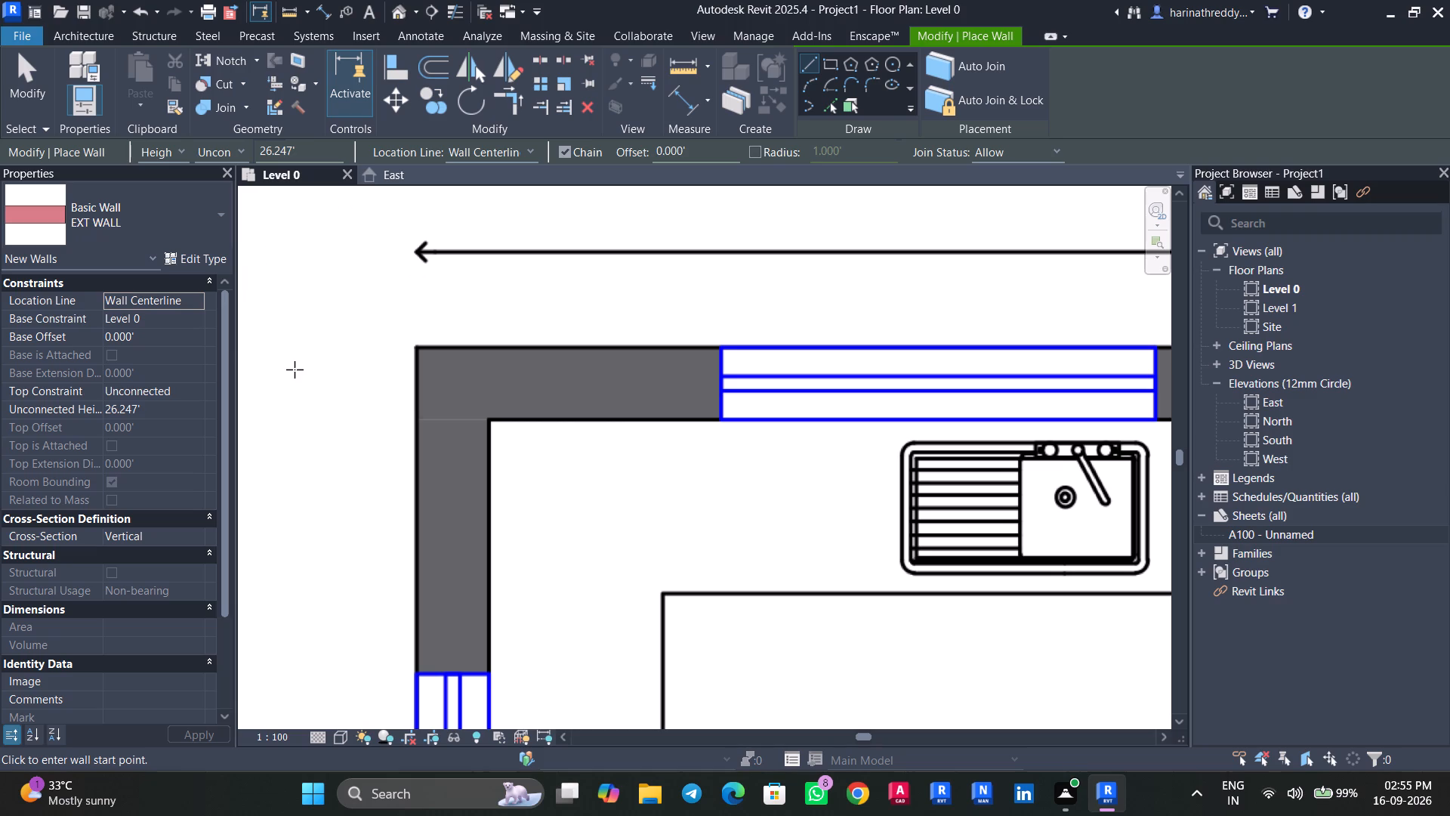
{"action": "left_click", "coordinate": [182, 300]}
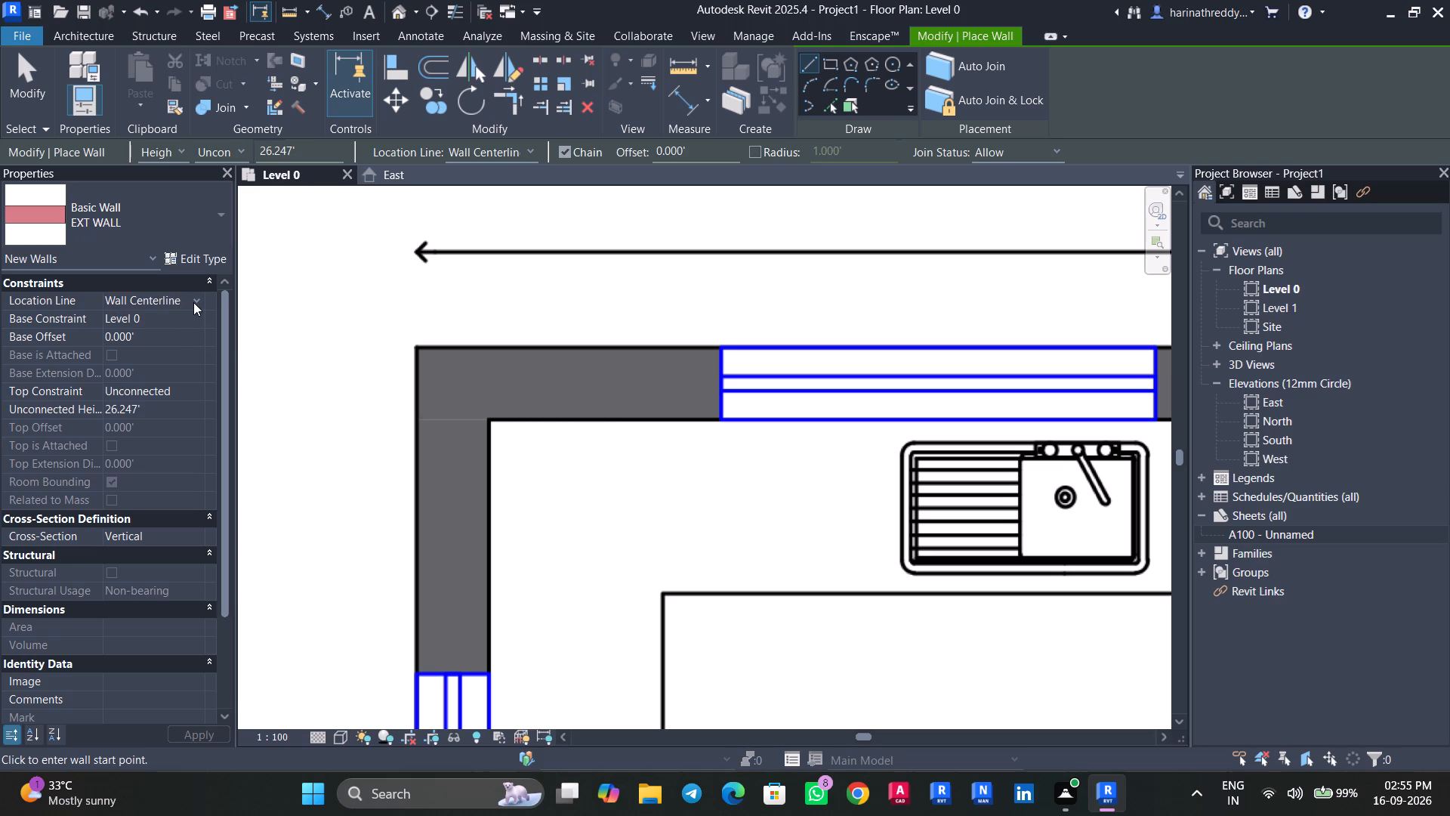
{"action": "left_click", "coordinate": [193, 302]}
{"action": "left_click", "coordinate": [193, 301]}
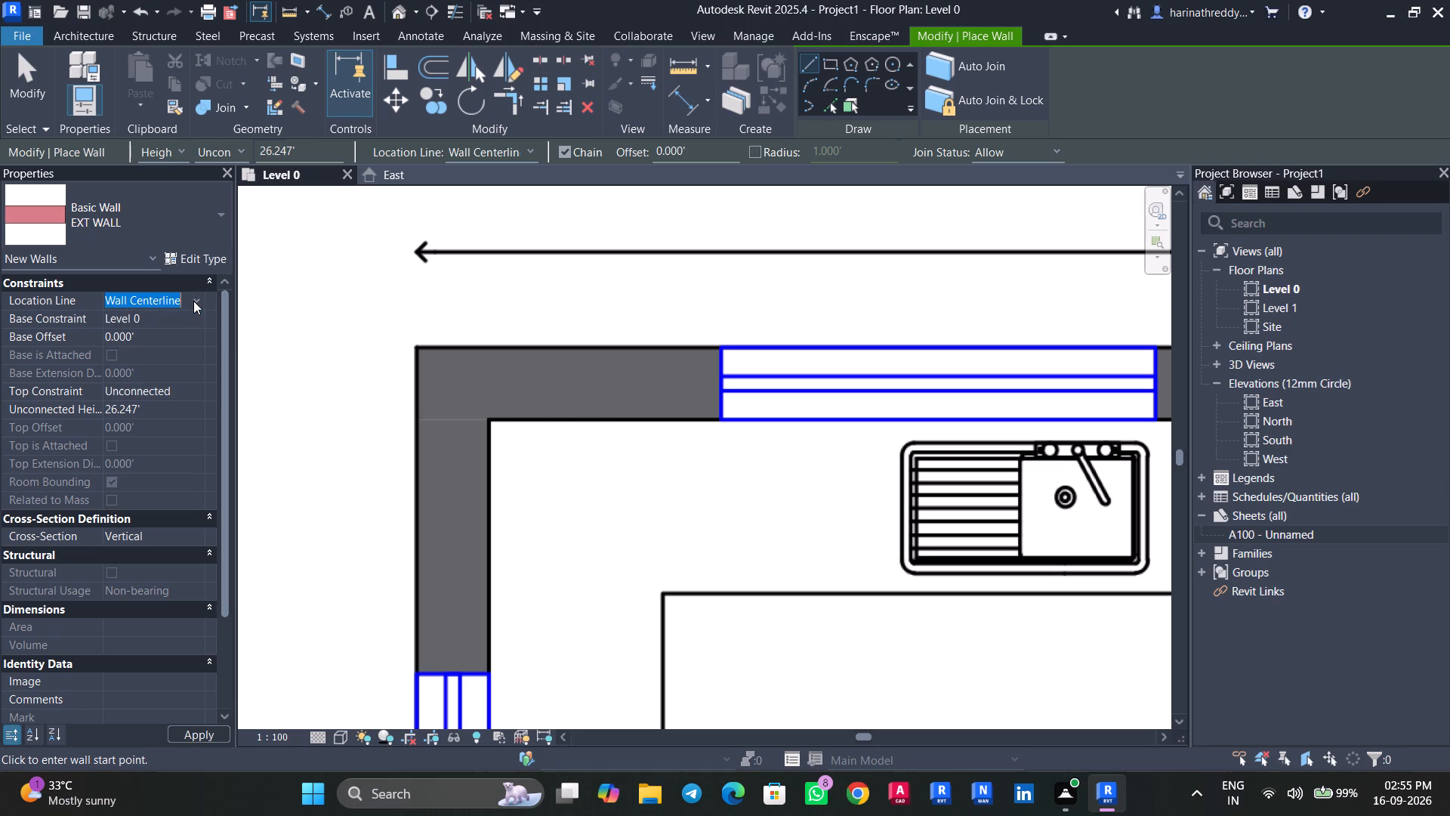
{"action": "left_click", "coordinate": [527, 151]}
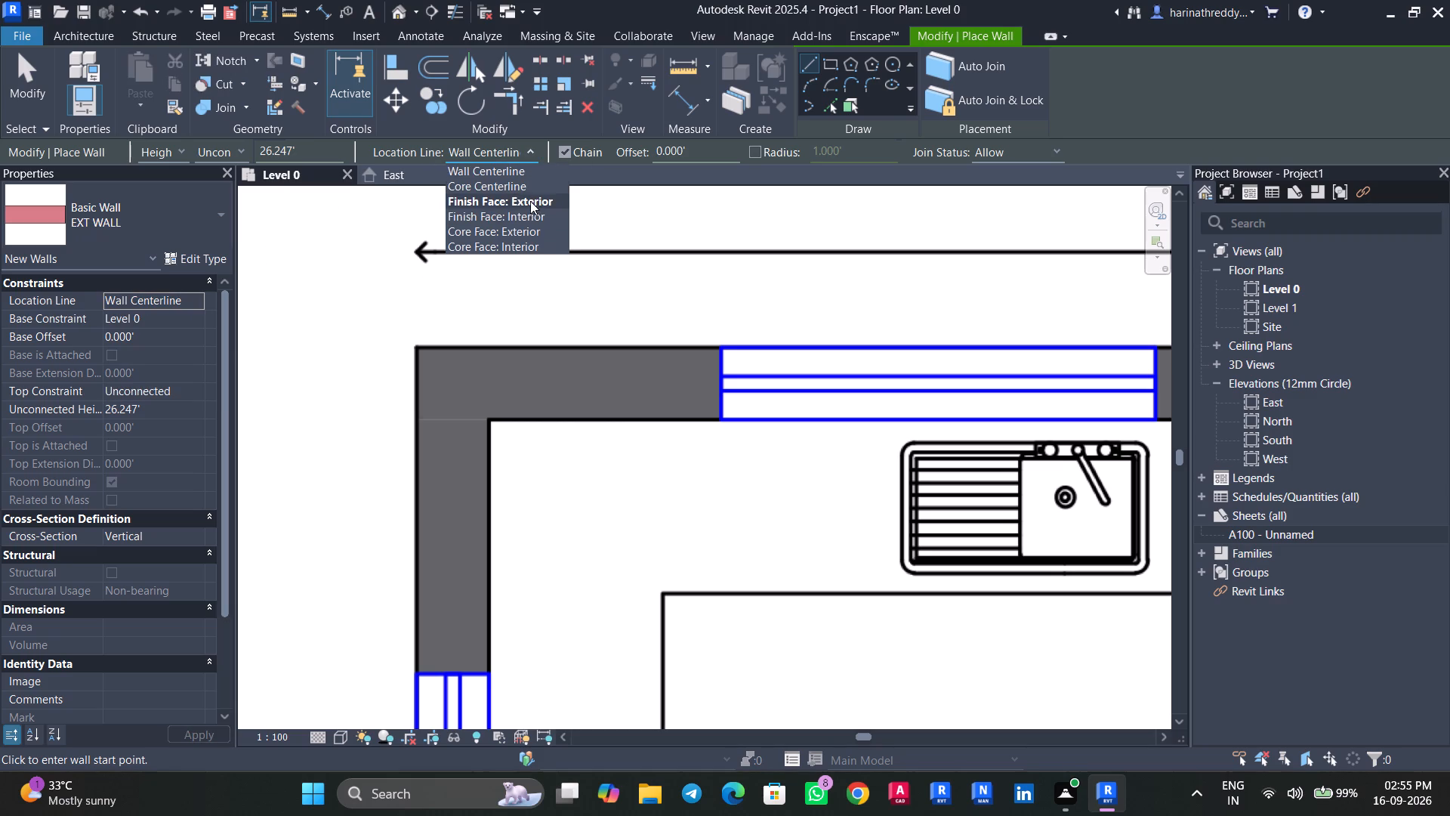
{"action": "left_click", "coordinate": [530, 200]}
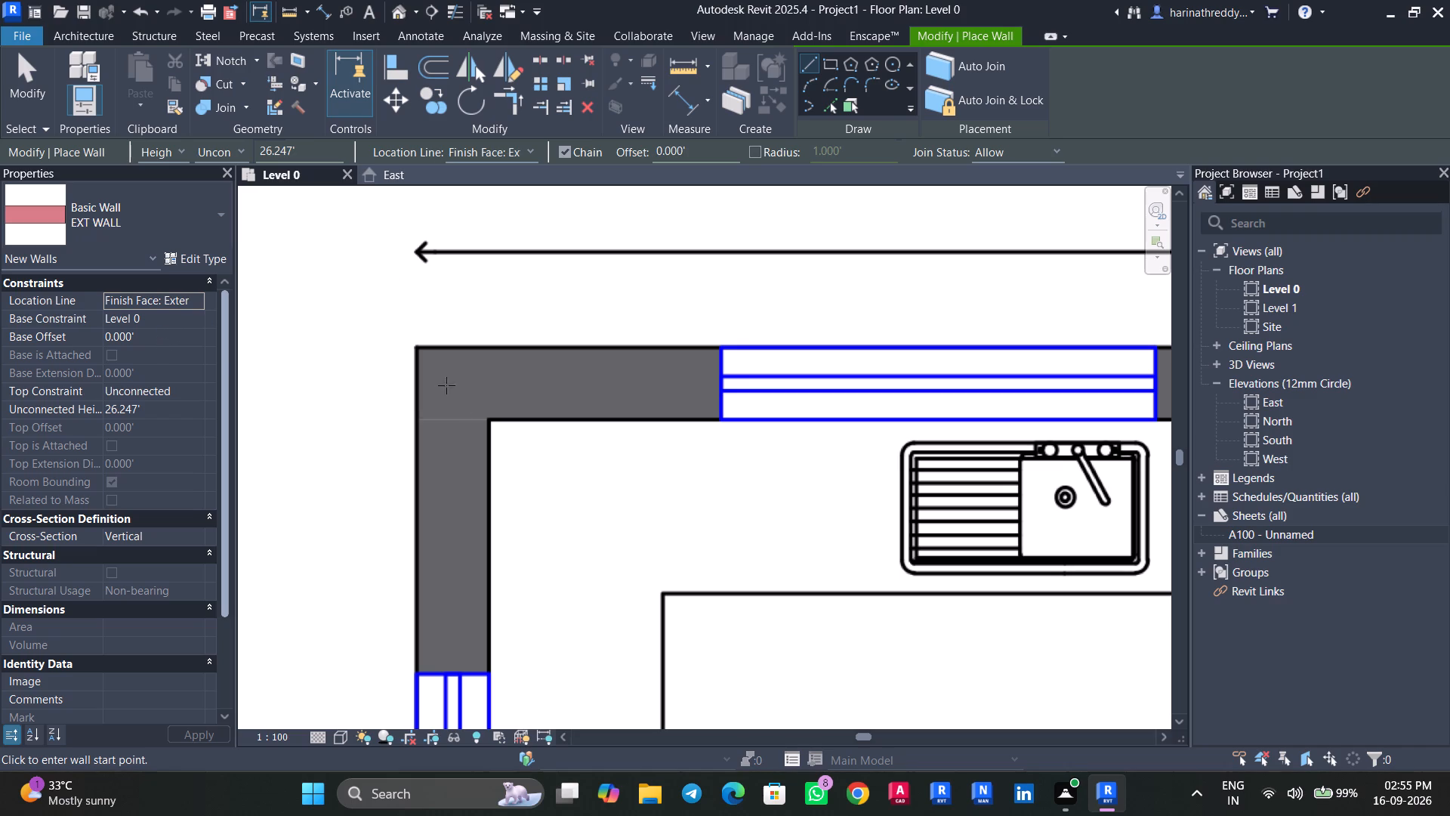
Draw the exterior wall along the plan's 25' upper edge, from the kitchen's outer corner to Bedroom-1's outer corner.
{"action": "left_click", "coordinate": [418, 347]}
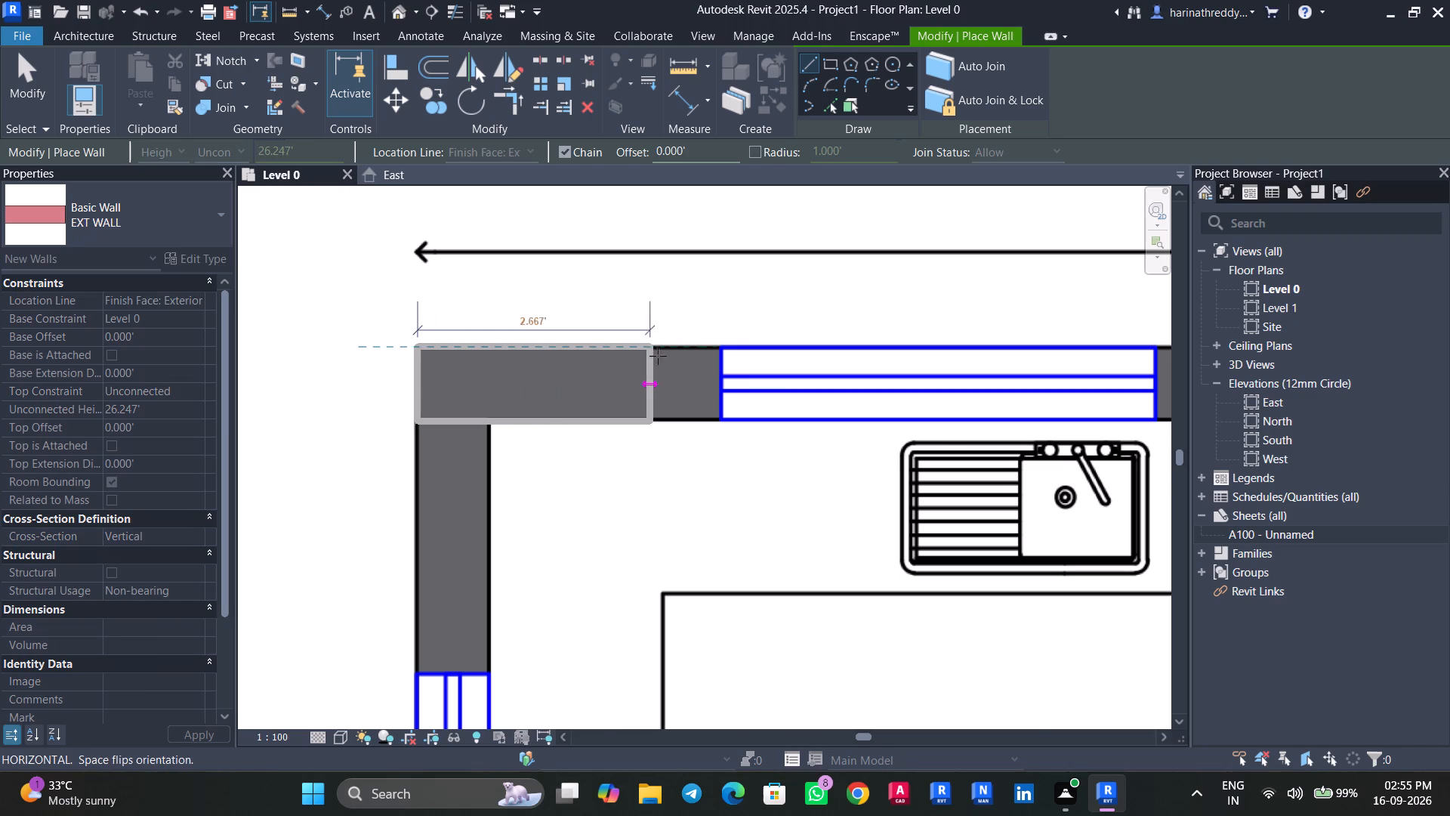
{"action": "scroll", "coordinate": [658, 356], "scroll_direction": "down", "scroll_amount": 5}
{"action": "middle_click_drag", "start_coordinate": [658, 356], "coordinate": [195, 318]}
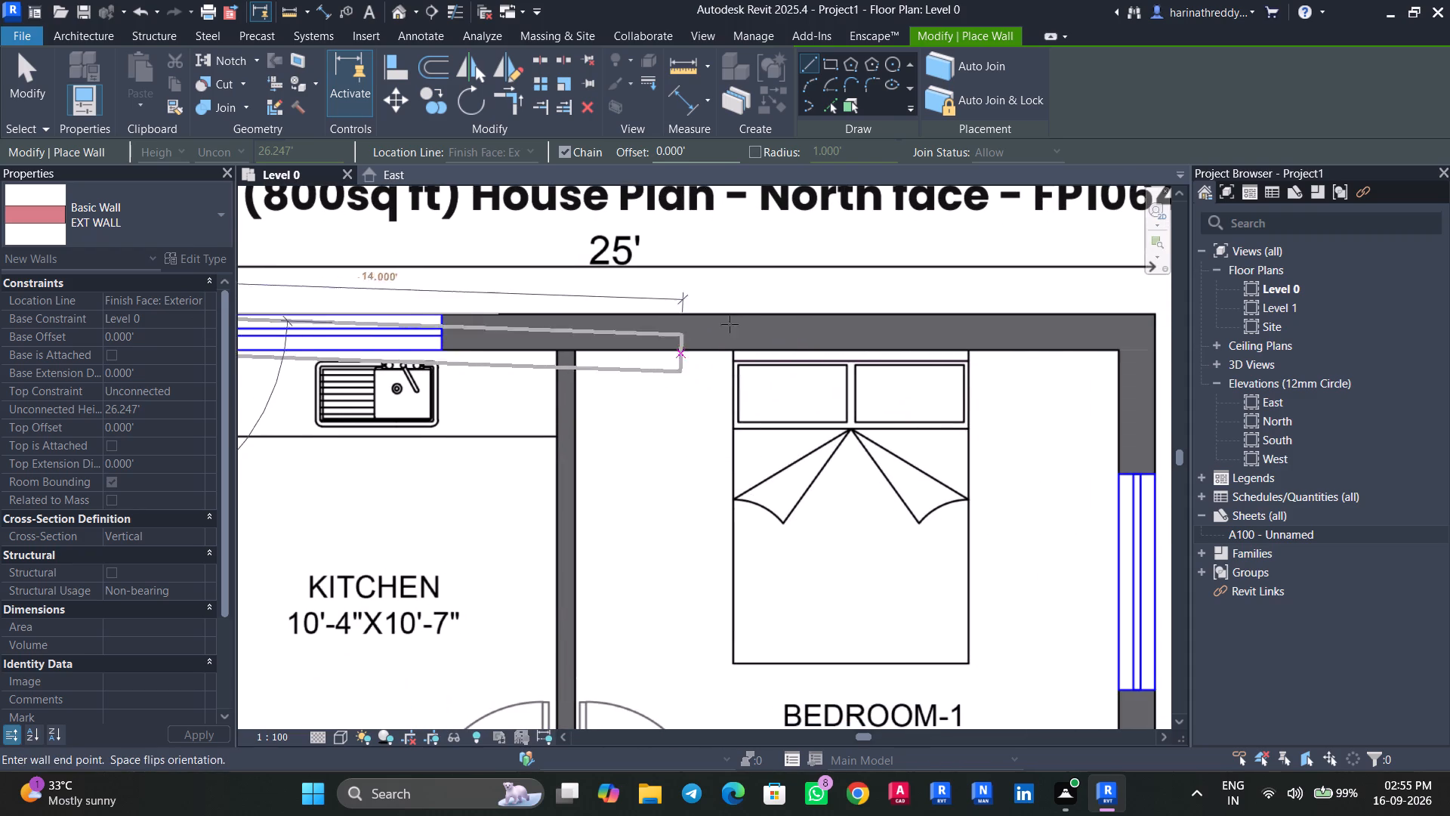
{"action": "scroll", "coordinate": [777, 313], "scroll_direction": "down", "scroll_amount": 3}
{"action": "middle_click_drag", "start_coordinate": [778, 313], "coordinate": [513, 311]}
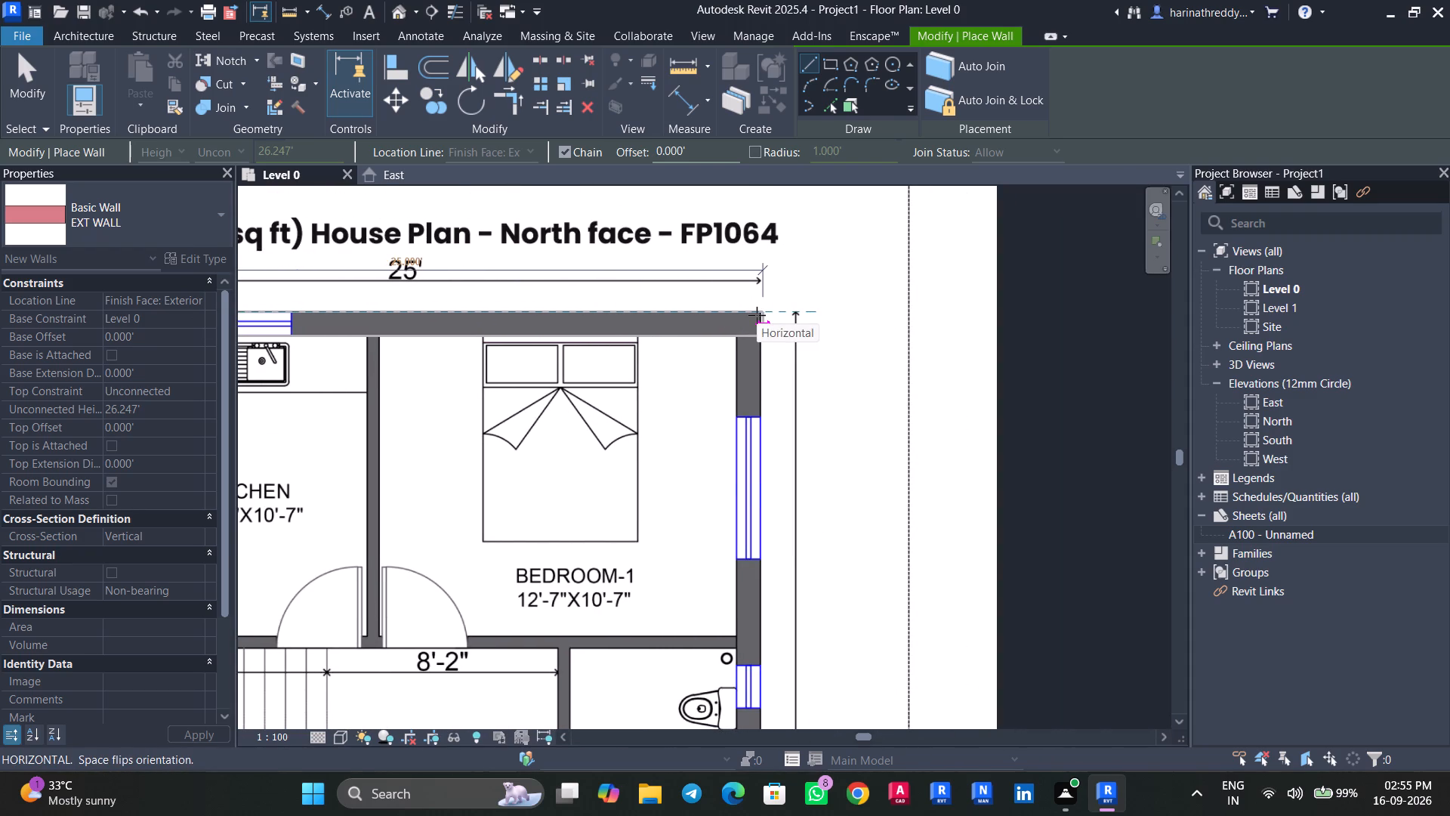
{"action": "scroll", "coordinate": [757, 315], "scroll_direction": "up", "scroll_amount": 13}
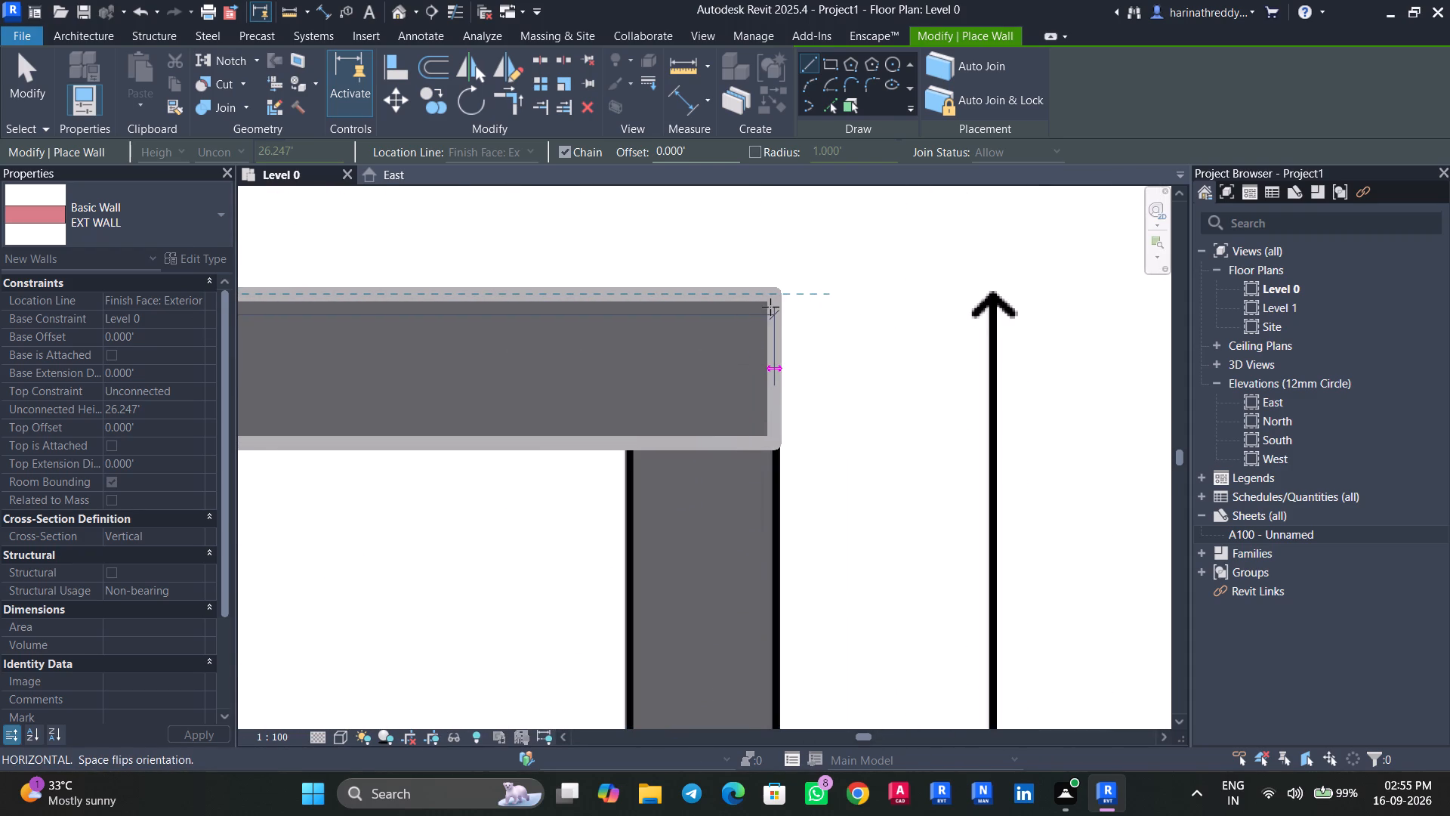
{"action": "left_click", "coordinate": [775, 300]}
{"action": "key", "text": "Escape"}
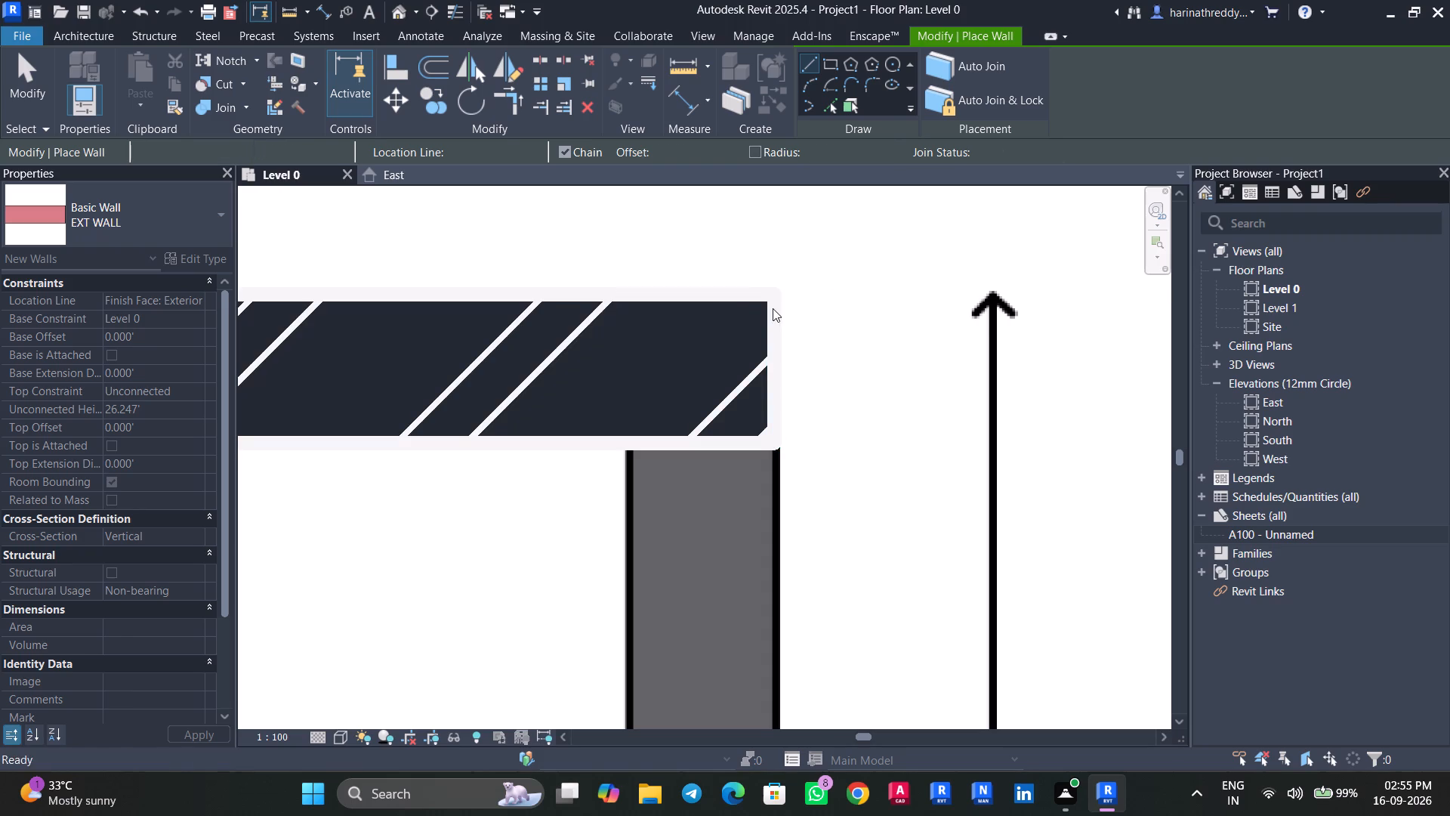
Draw the exterior wall along the plan's 32' side, from the Bedroom-1 wall end's inner corner to the hall's outer corner.
{"action": "left_click", "coordinate": [774, 444]}
{"action": "scroll", "coordinate": [767, 504], "scroll_direction": "down", "scroll_amount": 6}
{"action": "middle_click_drag", "start_coordinate": [765, 506], "coordinate": [548, 0]}
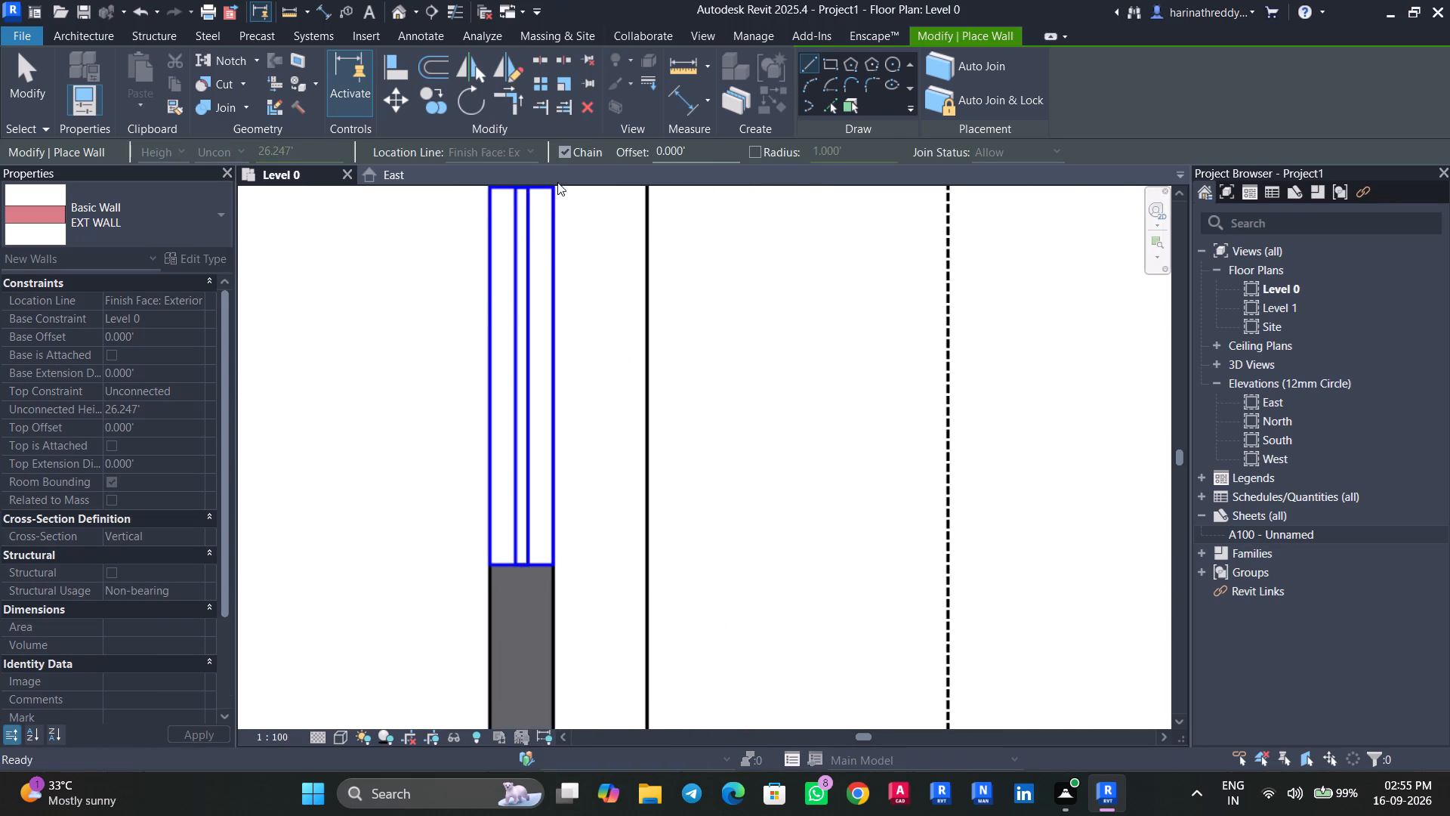
{"action": "scroll", "coordinate": [558, 456], "scroll_direction": "down", "scroll_amount": 5}
{"action": "middle_click_drag", "start_coordinate": [557, 471], "coordinate": [516, 284]}
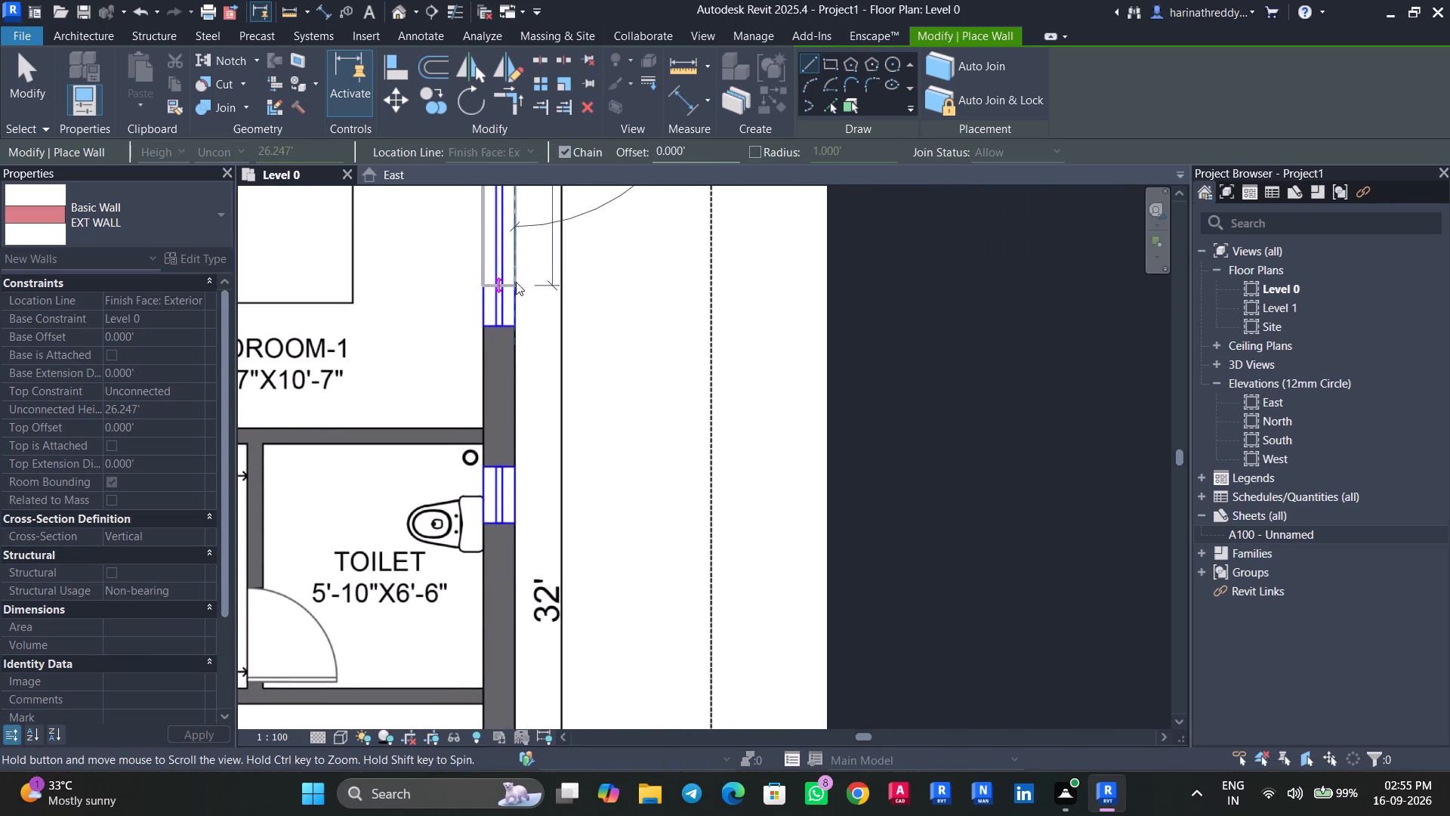
{"action": "middle_click_drag", "start_coordinate": [501, 573], "coordinate": [496, 456]}
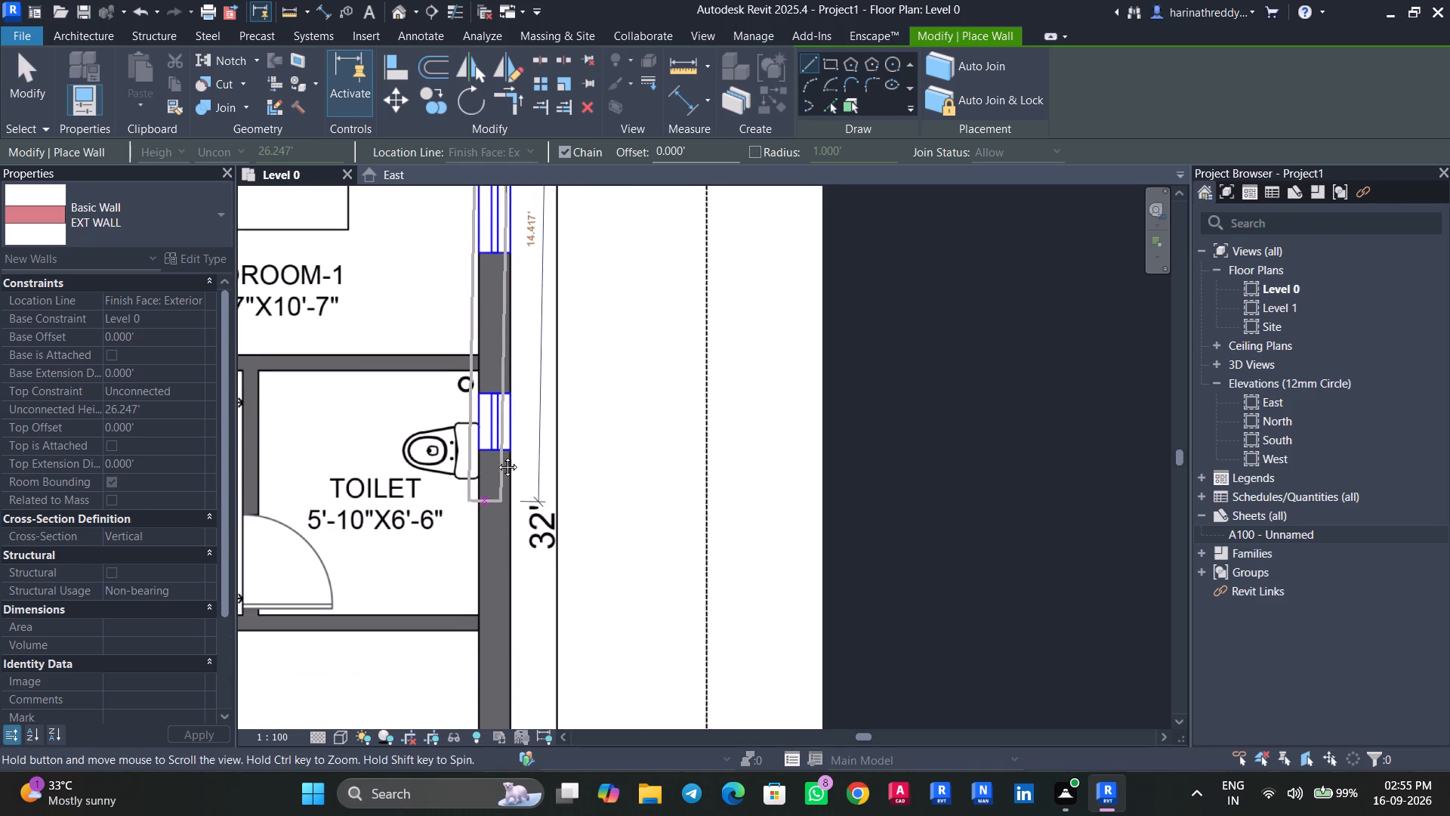
{"action": "middle_click_drag", "start_coordinate": [496, 456], "coordinate": [501, 272]}
{"action": "middle_click_drag", "start_coordinate": [513, 520], "coordinate": [511, 456]}
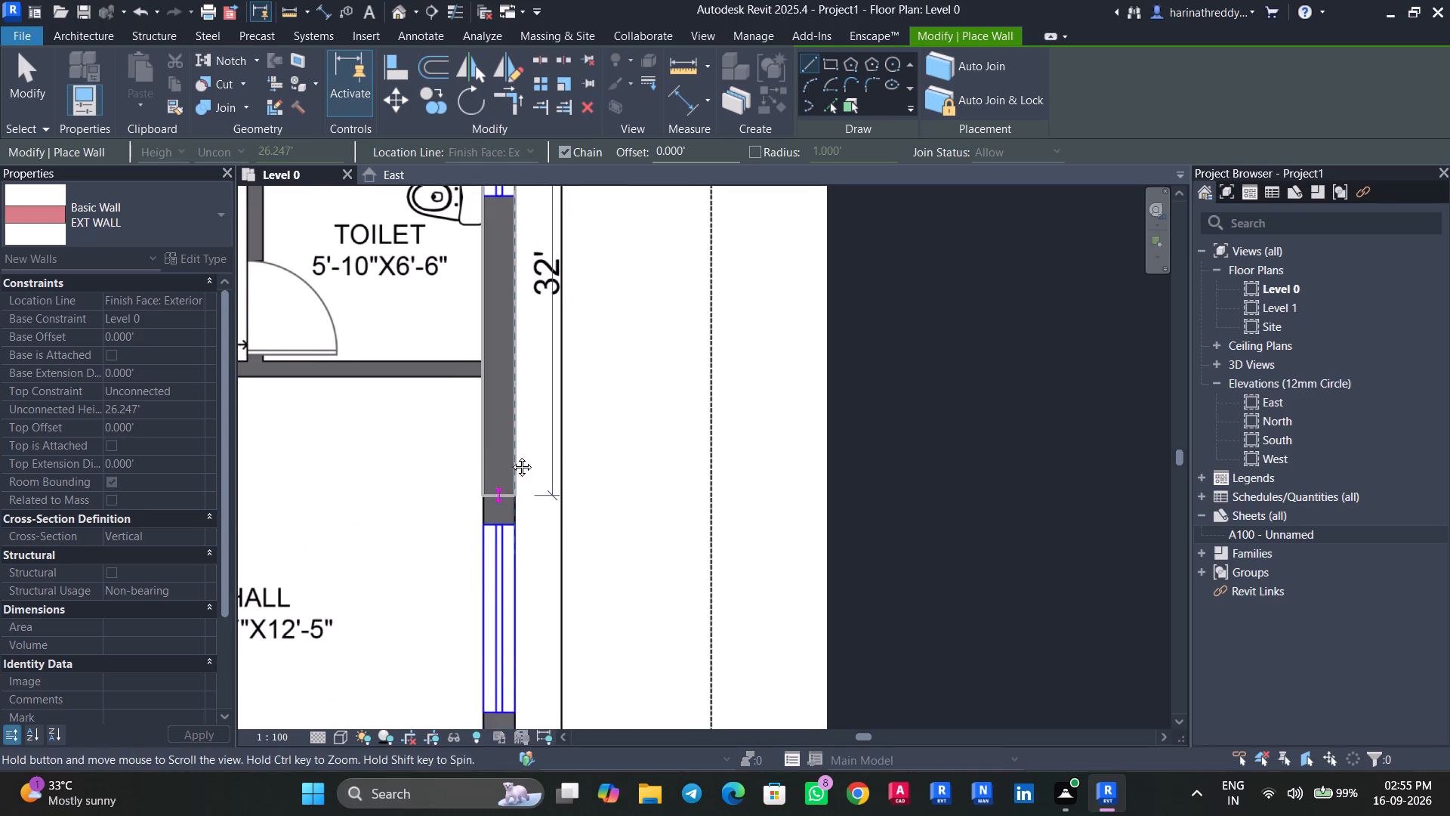
{"action": "middle_click_drag", "start_coordinate": [511, 456], "coordinate": [508, 310]}
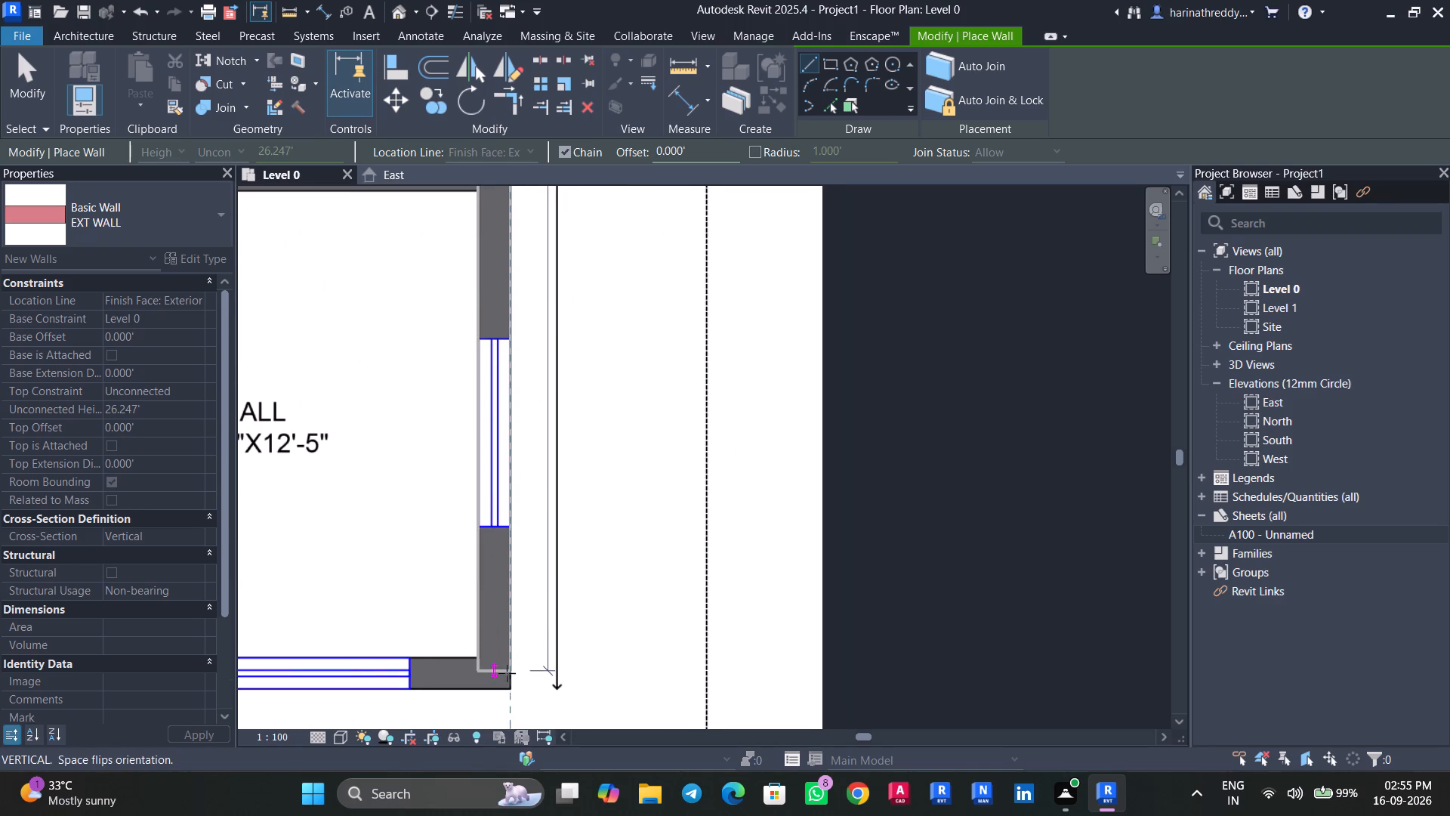
{"action": "scroll", "coordinate": [510, 684], "scroll_direction": "up", "scroll_amount": 13}
{"action": "middle_click_drag", "start_coordinate": [511, 684], "coordinate": [506, 685]}
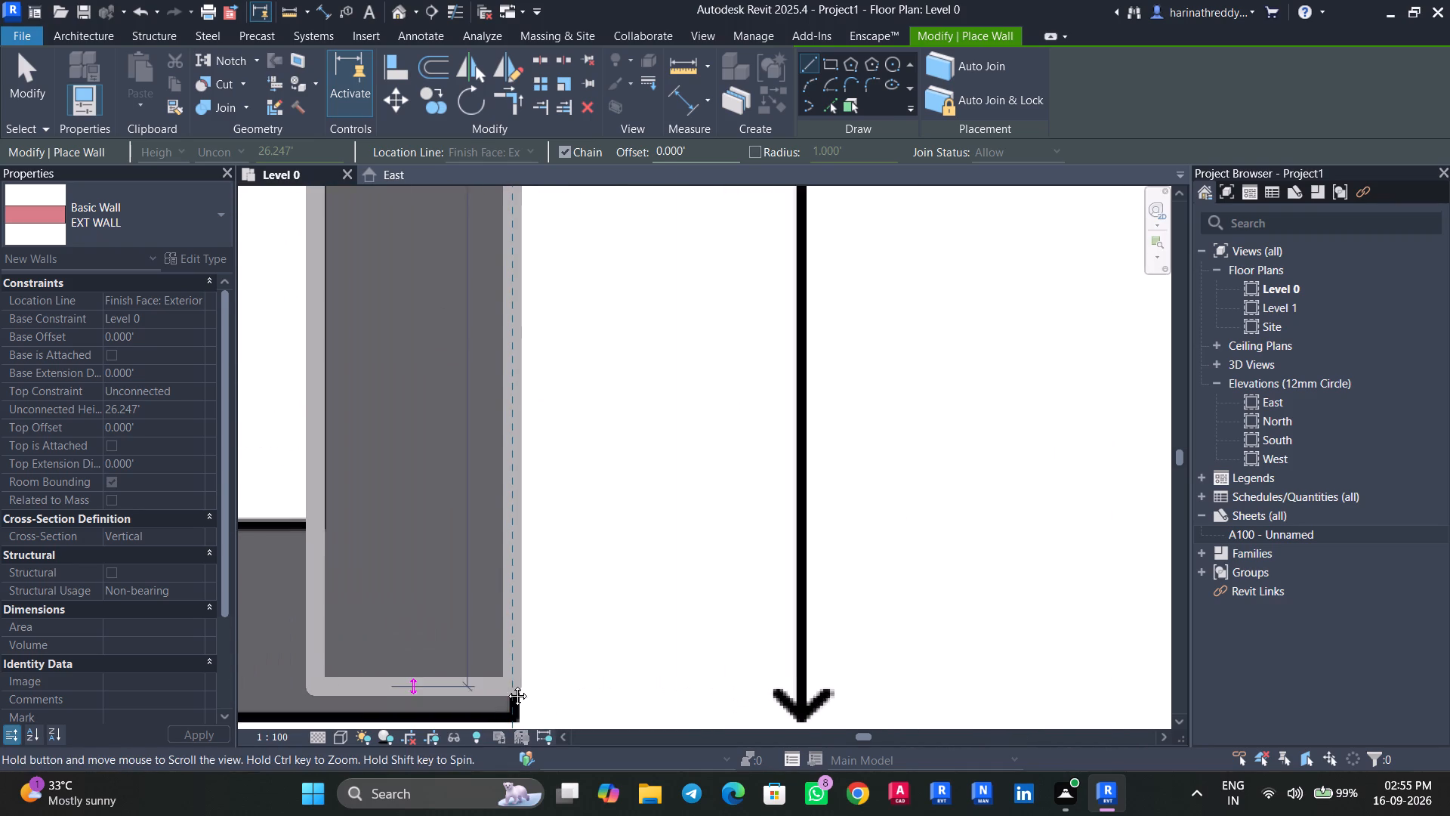
{"action": "middle_click_drag", "start_coordinate": [506, 685], "coordinate": [488, 568]}
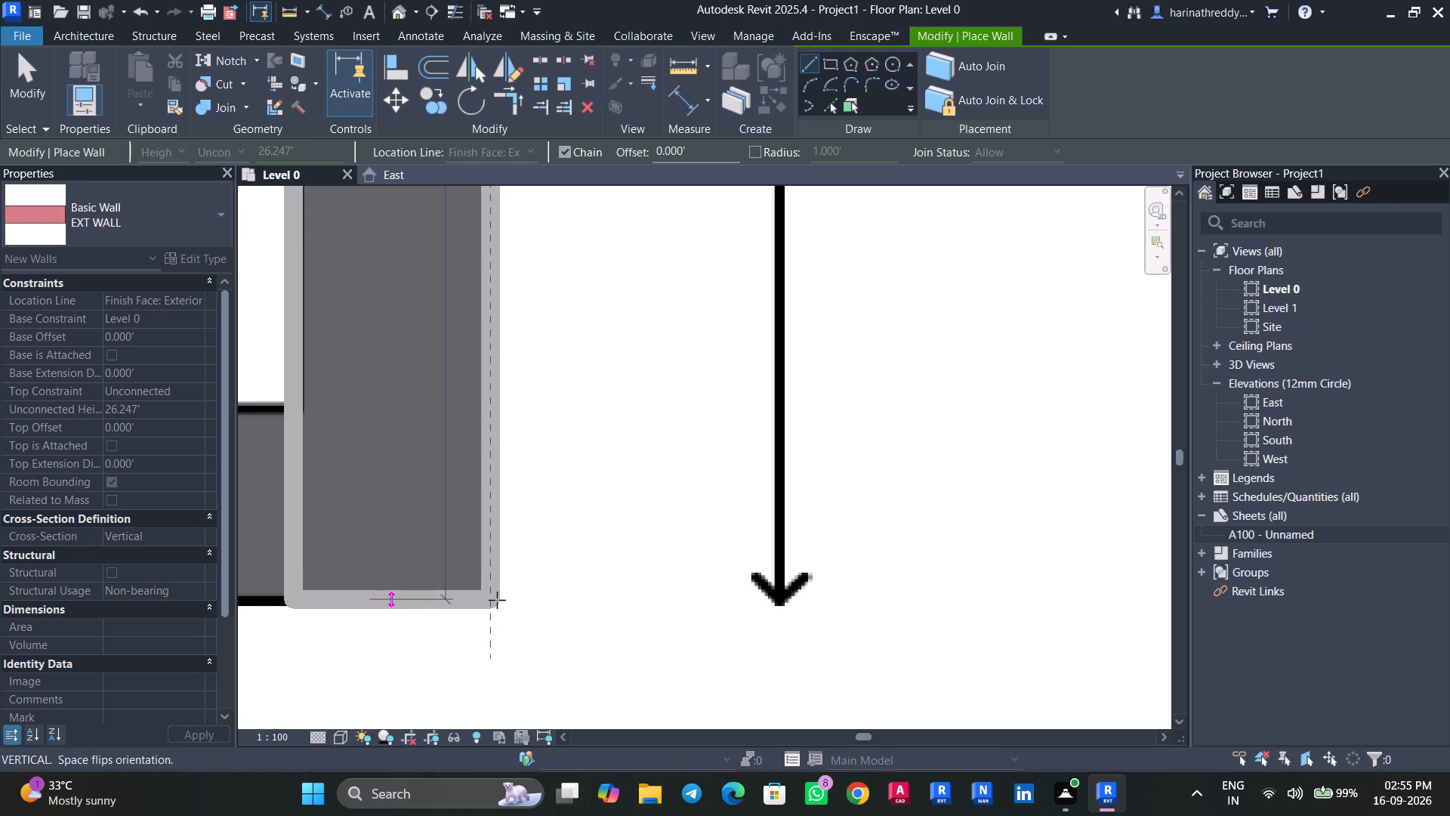
{"action": "left_click", "coordinate": [497, 600]}
{"action": "key", "text": "Escape"}
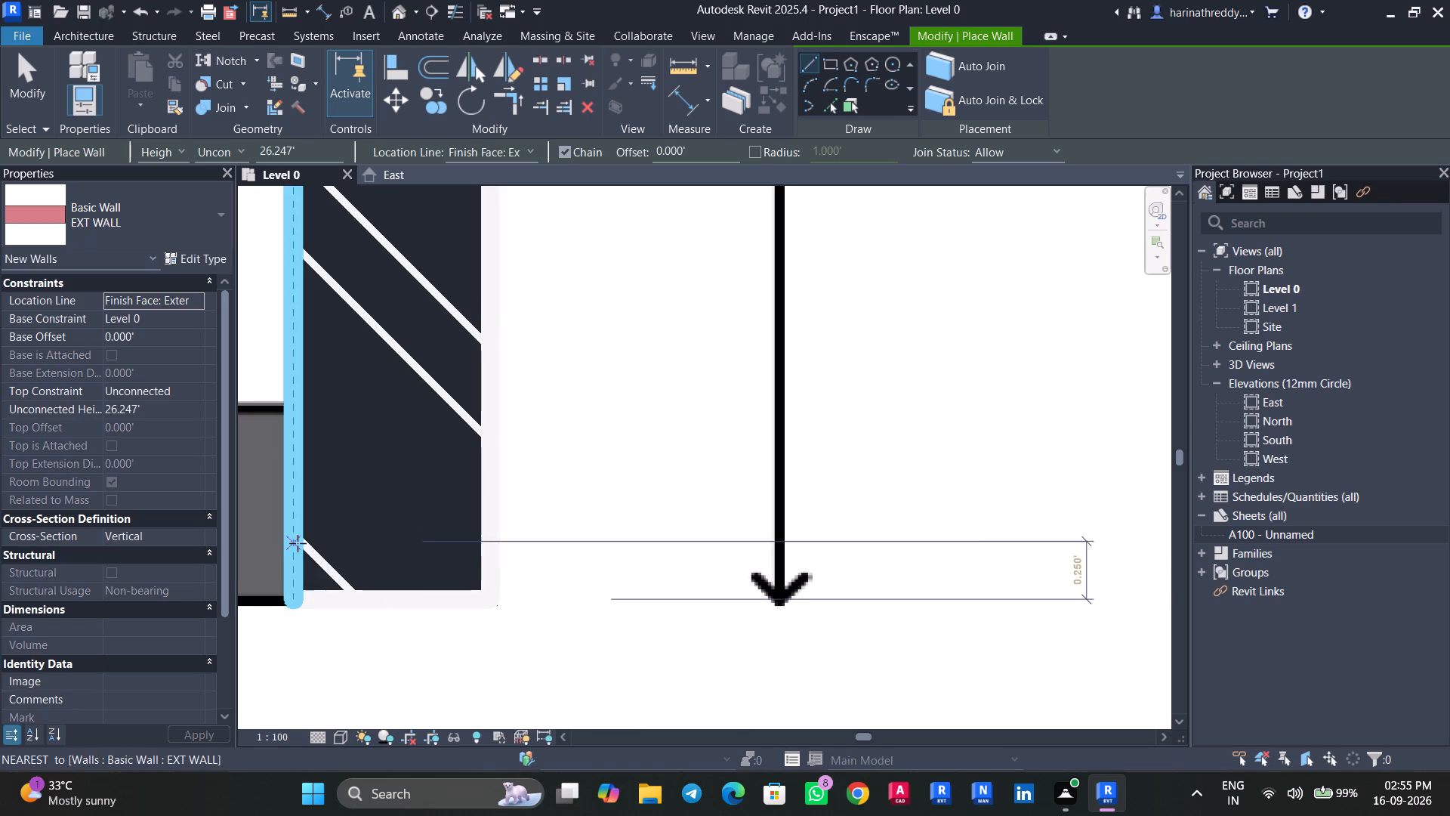
Draw the EXT WALL exterior wall along the plan's entry side, from the hall's outer corner to Bedroom-2's outer corner.
{"action": "scroll", "coordinate": [298, 543], "scroll_direction": "down", "scroll_amount": 1}
{"action": "middle_click_drag", "start_coordinate": [298, 543], "coordinate": [470, 493]}
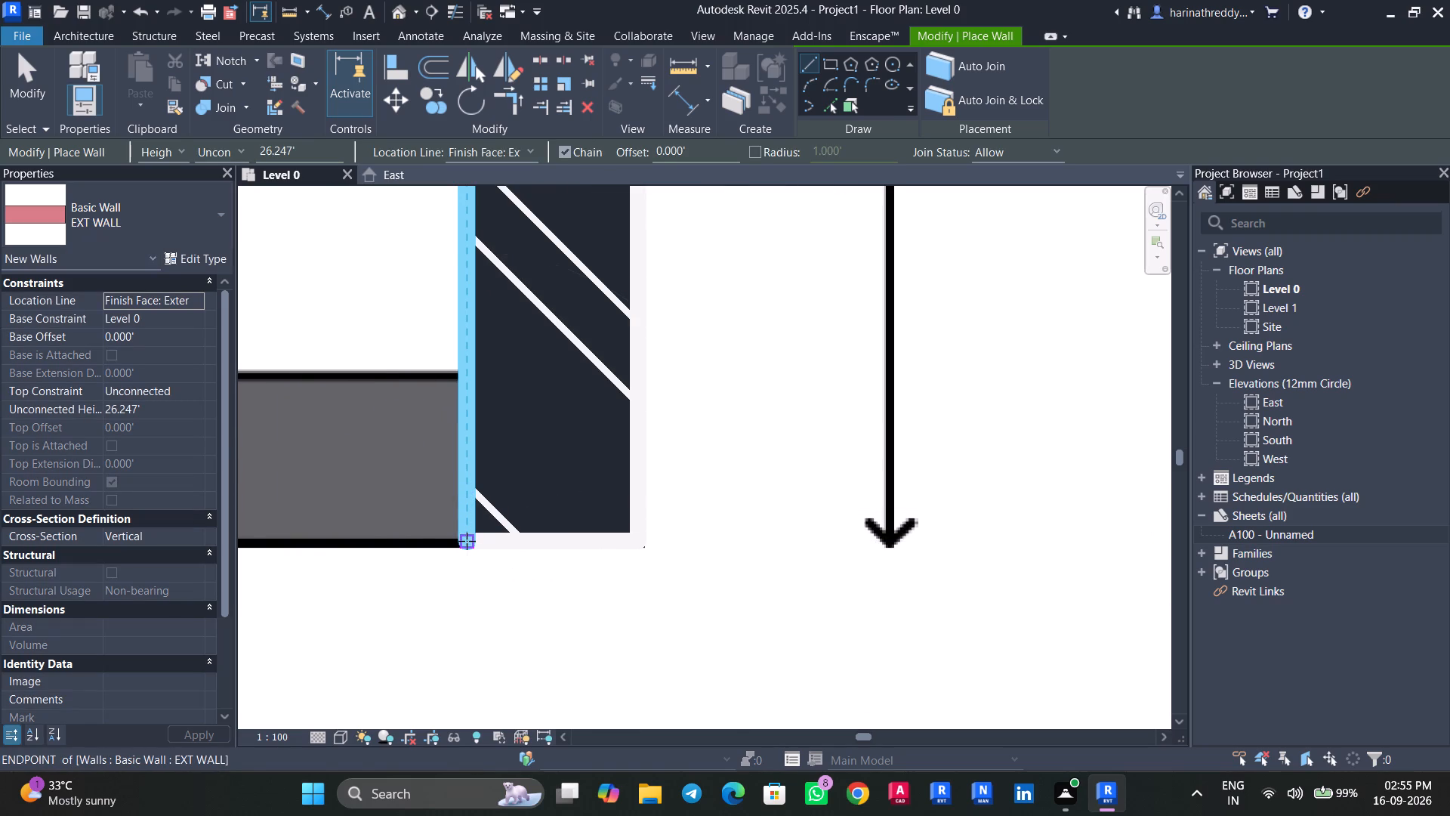
{"action": "left_click", "coordinate": [467, 541]}
{"action": "scroll", "coordinate": [302, 542], "scroll_direction": "down", "scroll_amount": 1}
{"action": "middle_click_drag", "start_coordinate": [302, 542], "coordinate": [523, 537]}
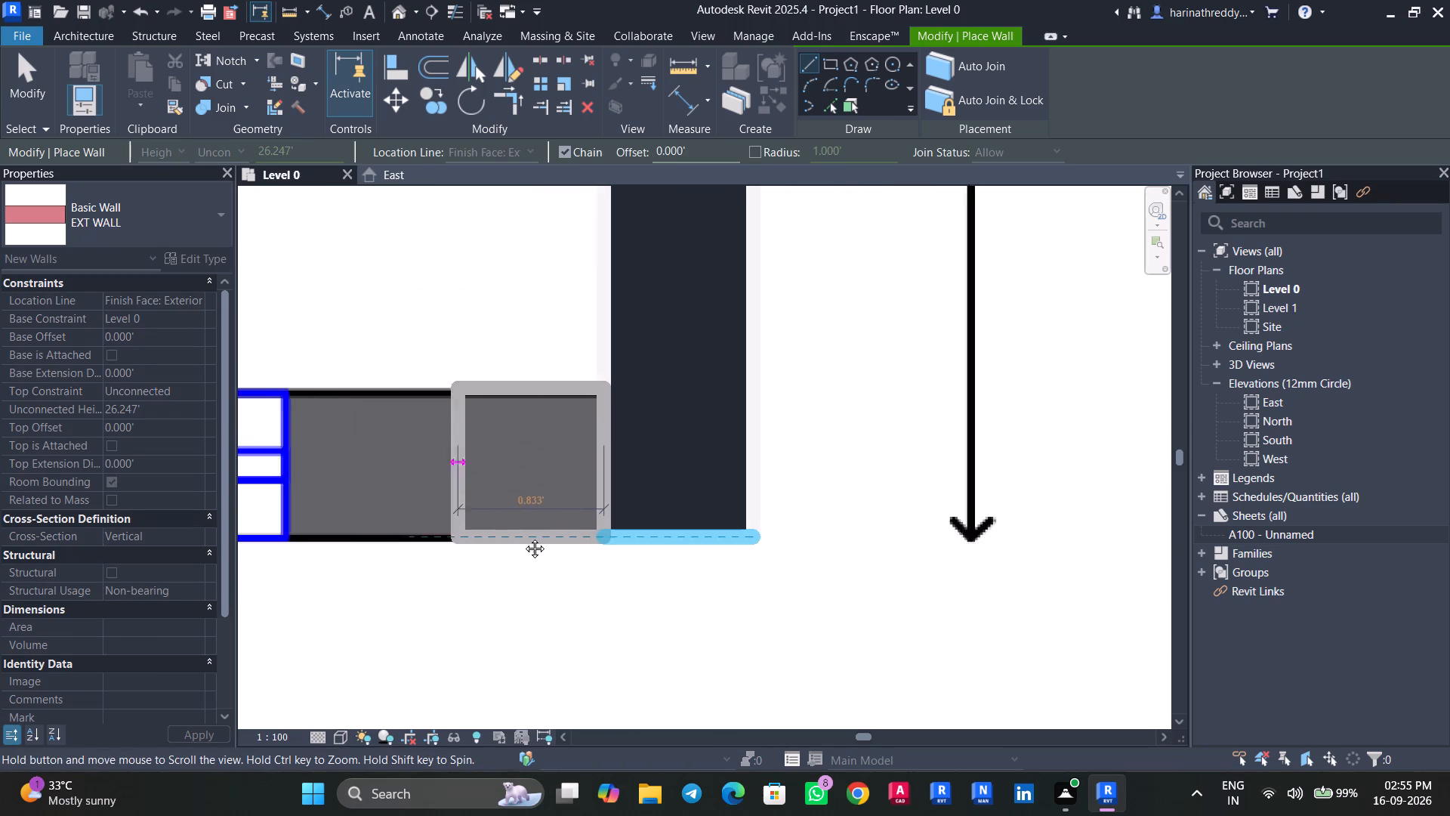
{"action": "middle_click_drag", "start_coordinate": [523, 537], "coordinate": [569, 537]}
{"action": "scroll", "coordinate": [569, 537], "scroll_direction": "down", "scroll_amount": 5}
{"action": "middle_click_drag", "start_coordinate": [381, 548], "coordinate": [631, 580]}
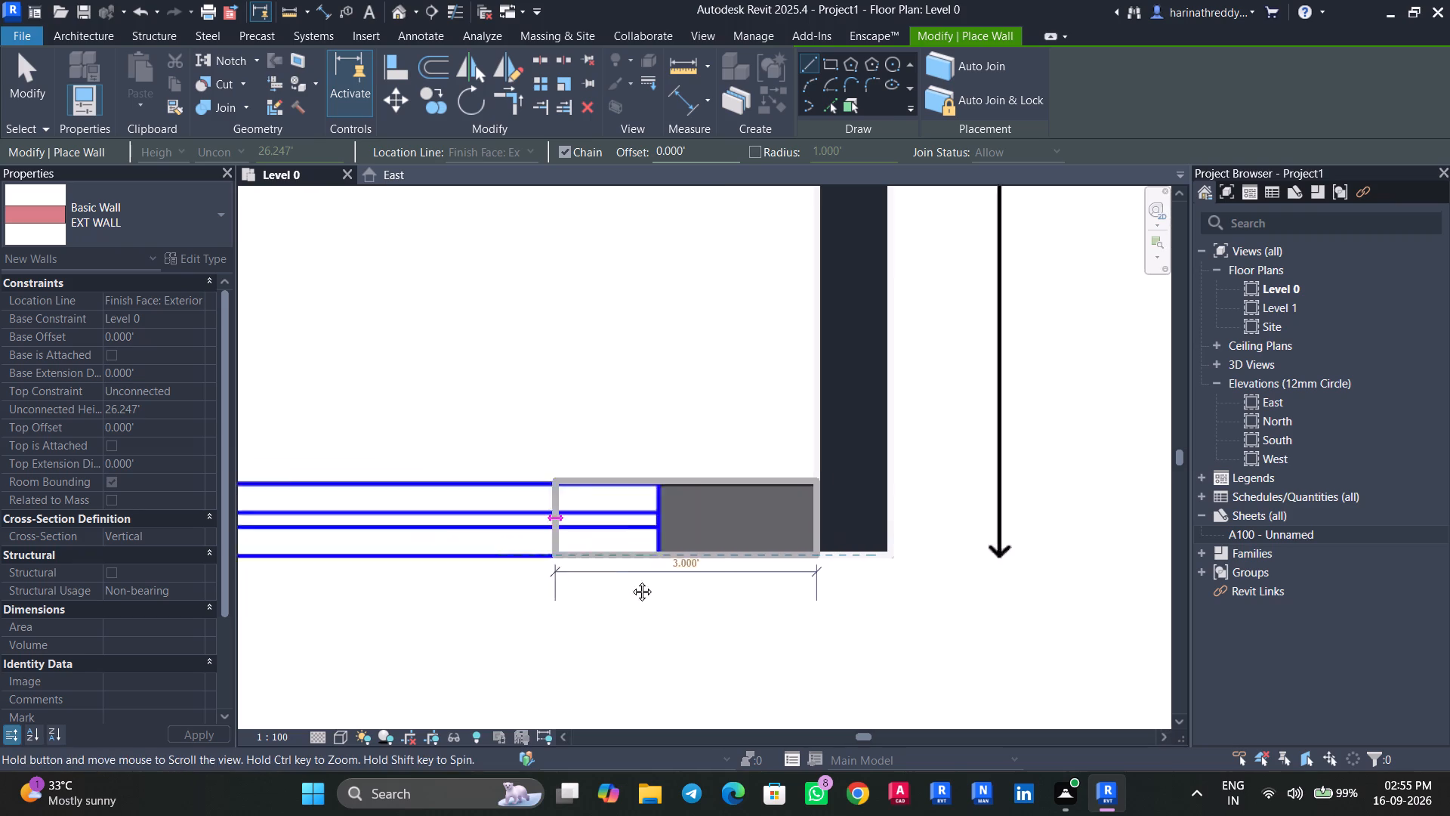
{"action": "middle_click_drag", "start_coordinate": [631, 580], "coordinate": [640, 582]}
{"action": "scroll", "coordinate": [294, 572], "scroll_direction": "down", "scroll_amount": 9}
{"action": "middle_click", "coordinate": [294, 572]}
{"action": "middle_click_drag", "start_coordinate": [303, 561], "coordinate": [654, 563]}
{"action": "scroll", "coordinate": [334, 561], "scroll_direction": "down", "scroll_amount": 1}
{"action": "scroll", "coordinate": [654, 563], "scroll_direction": "down", "scroll_amount": 1}
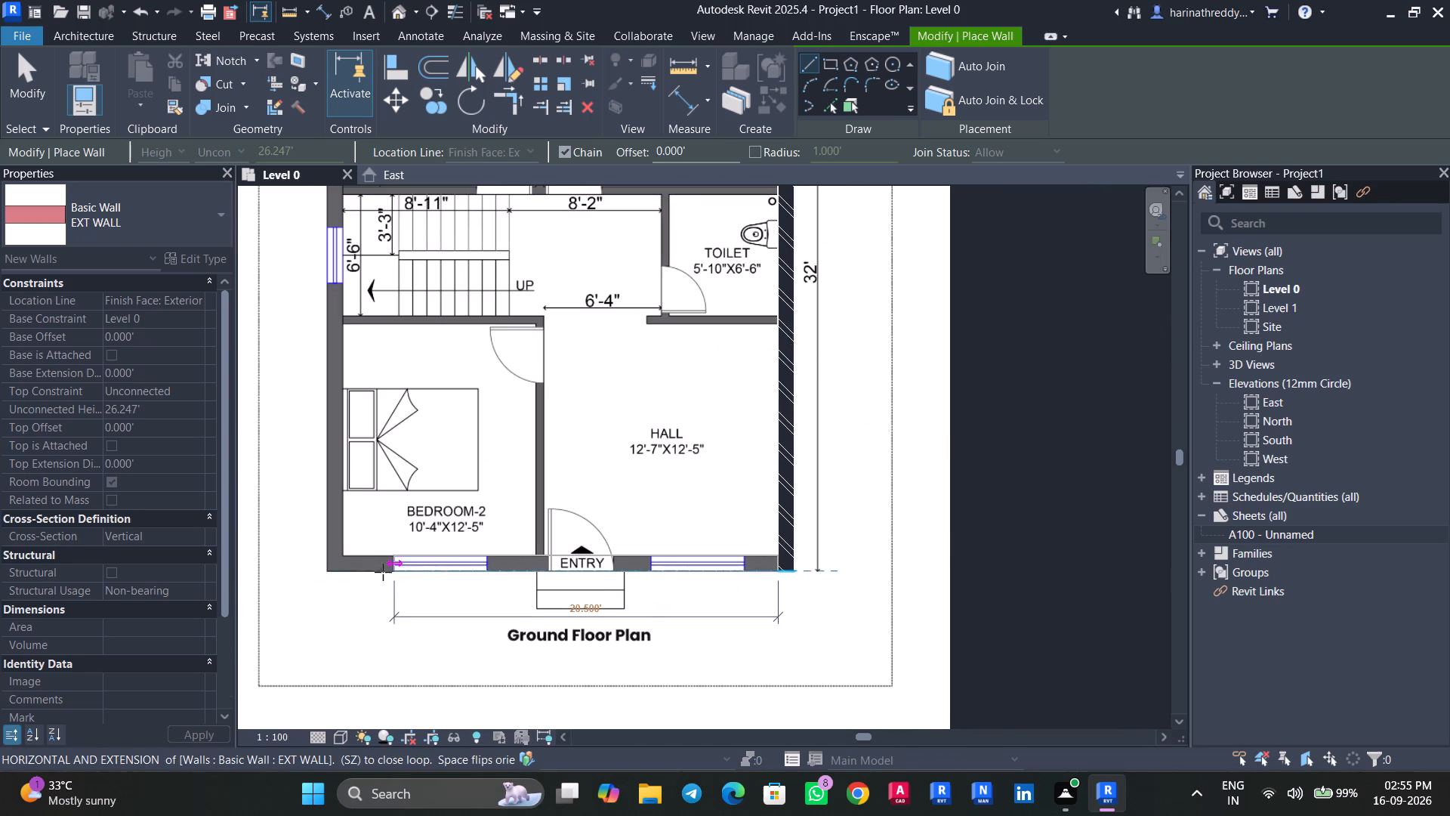
{"action": "scroll", "coordinate": [334, 573], "scroll_direction": "up", "scroll_amount": 8}
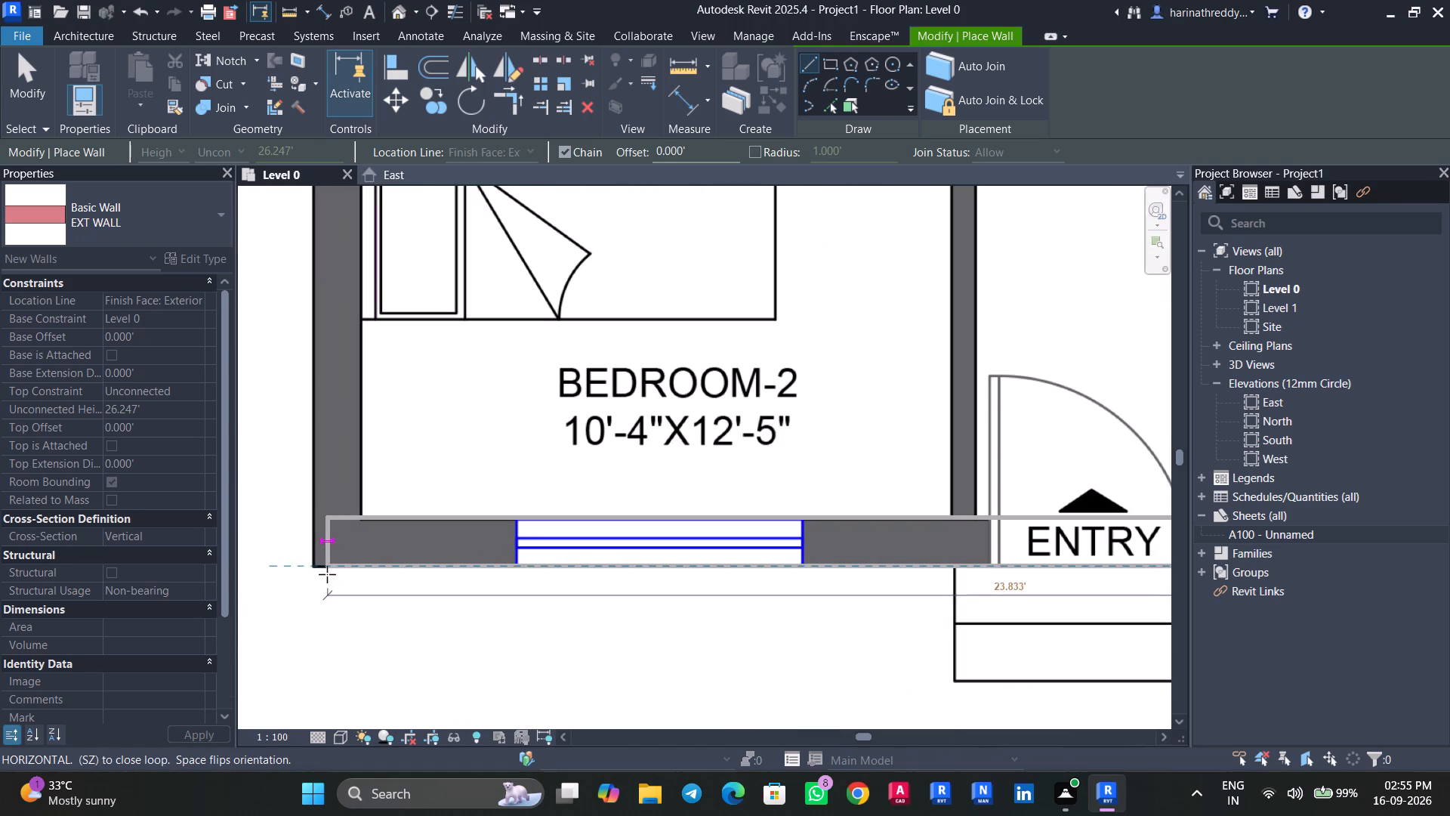
{"action": "scroll", "coordinate": [313, 564], "scroll_direction": "up", "scroll_amount": 5}
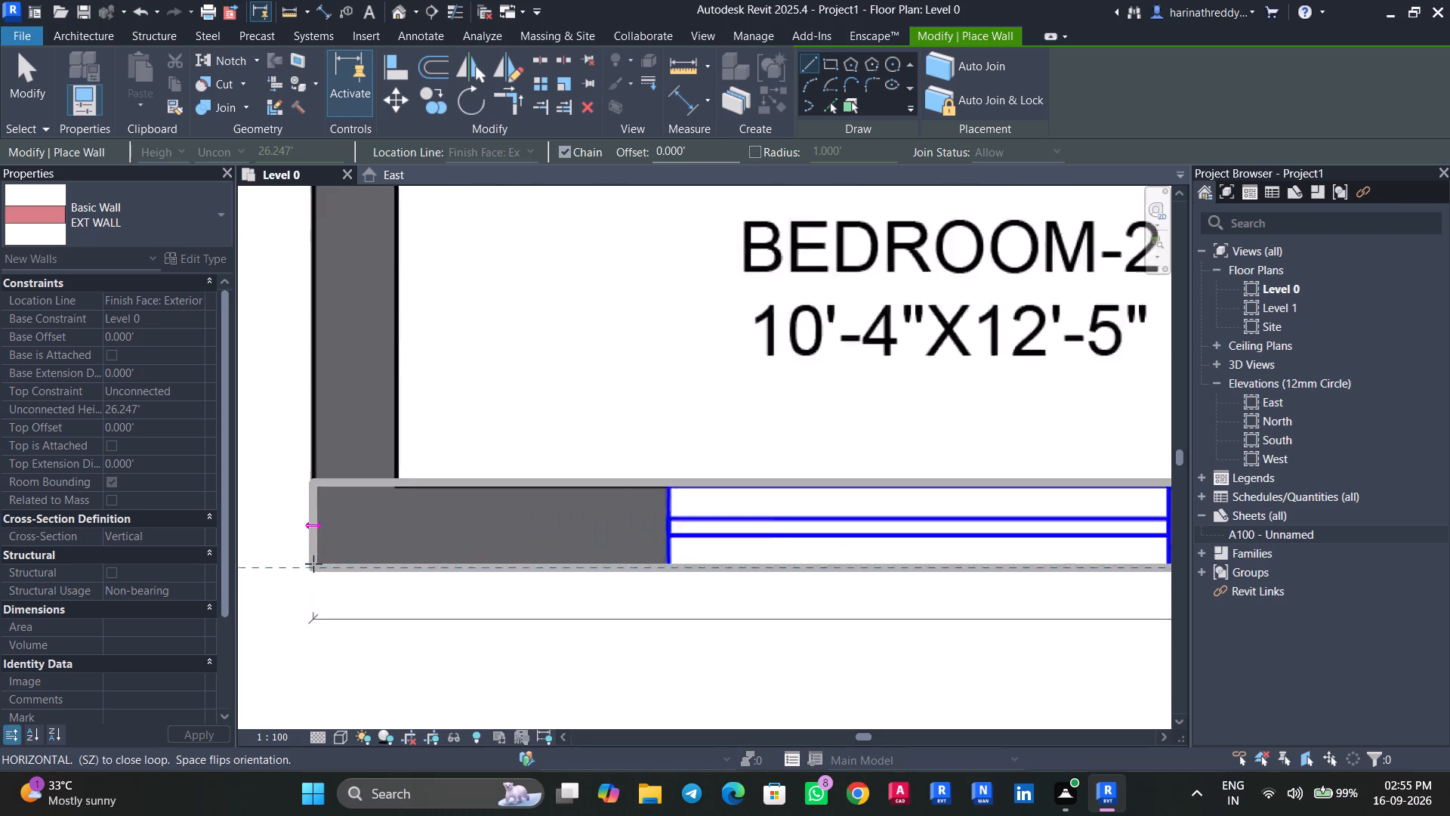
{"action": "scroll", "coordinate": [313, 564], "scroll_direction": "up", "scroll_amount": 3}
{"action": "left_click", "coordinate": [319, 573]}
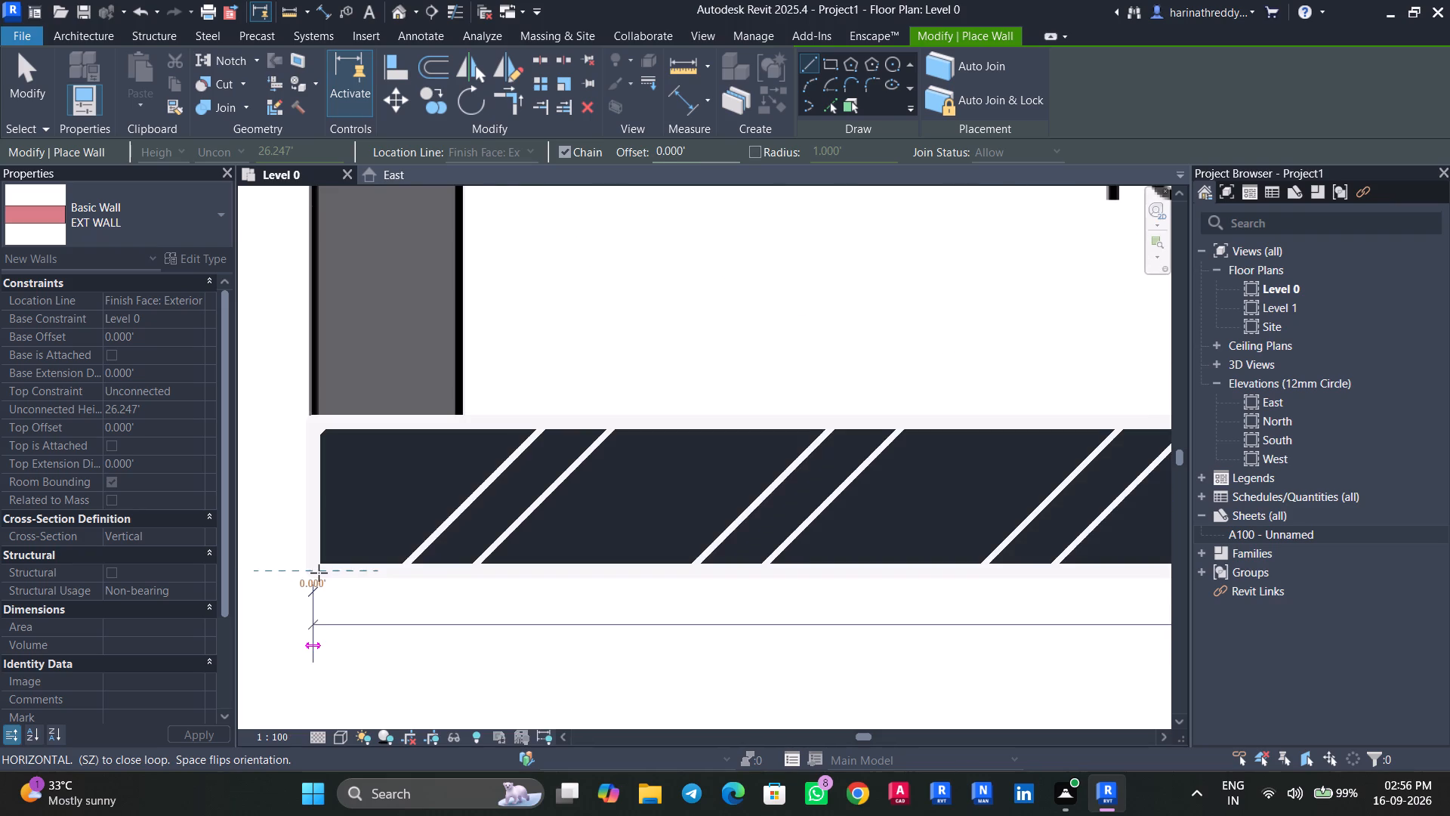
{"action": "key", "text": "Escape"}
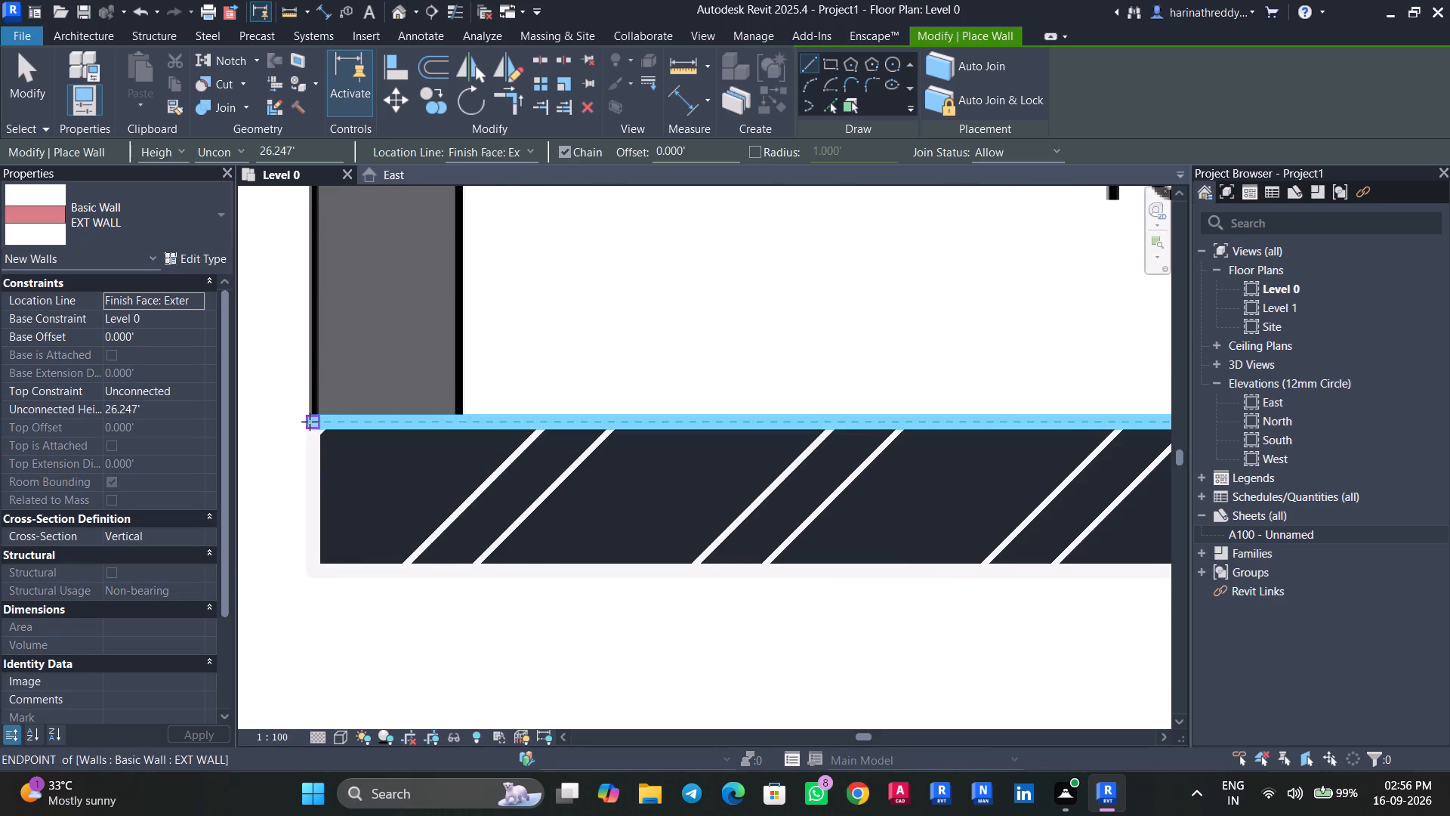
Close the exterior outline with an EXT WALL from the Bedroom-2 wall end's inner corner to the kitchen wall end's inner corner.
{"action": "left_click", "coordinate": [310, 422]}
{"action": "scroll", "coordinate": [321, 255], "scroll_direction": "down", "scroll_amount": 7}
{"action": "middle_click_drag", "start_coordinate": [321, 255], "coordinate": [322, 266]}
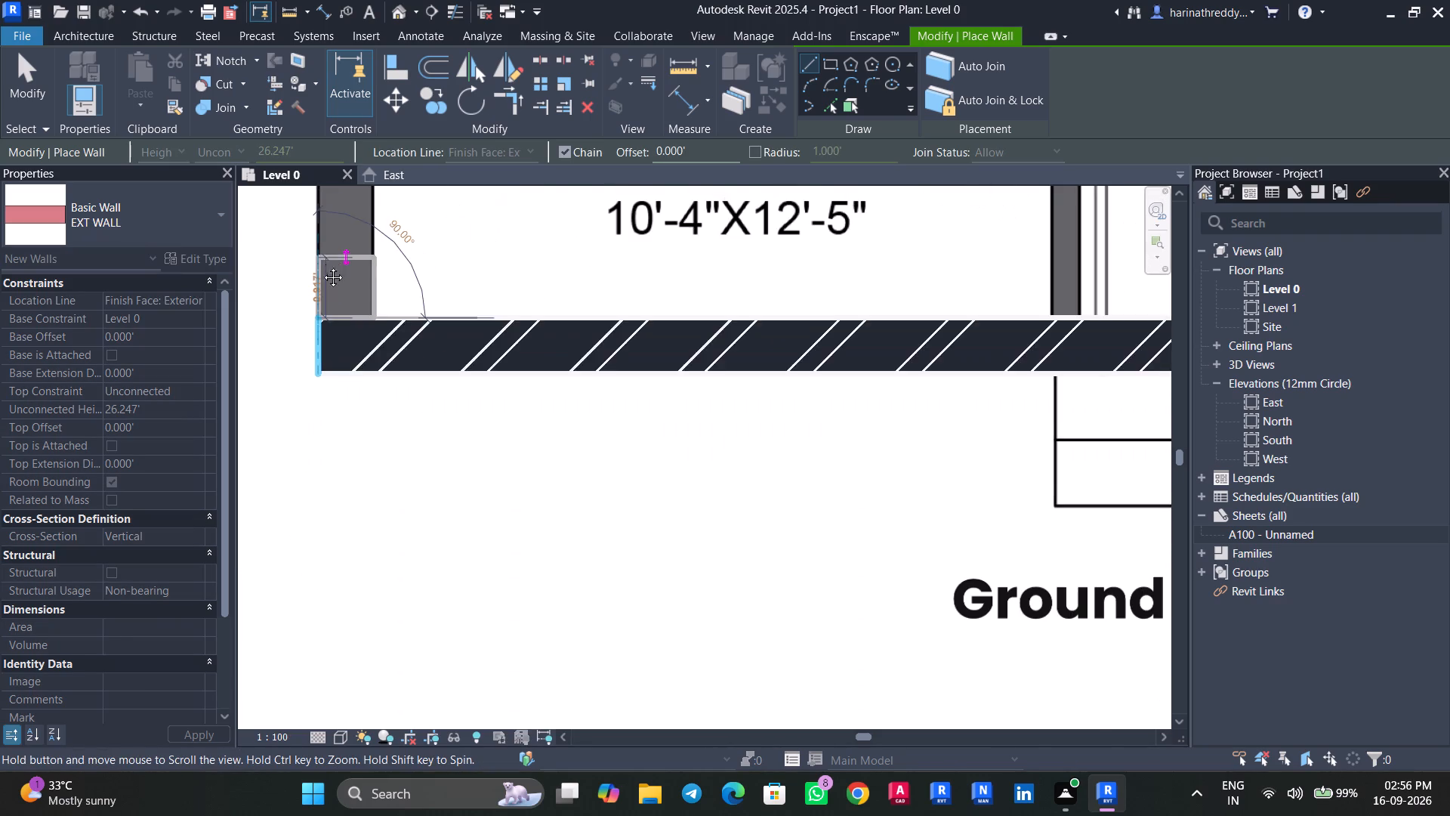
{"action": "middle_click_drag", "start_coordinate": [322, 266], "coordinate": [381, 814]}
{"action": "scroll", "coordinate": [378, 518], "scroll_direction": "down", "scroll_amount": 5}
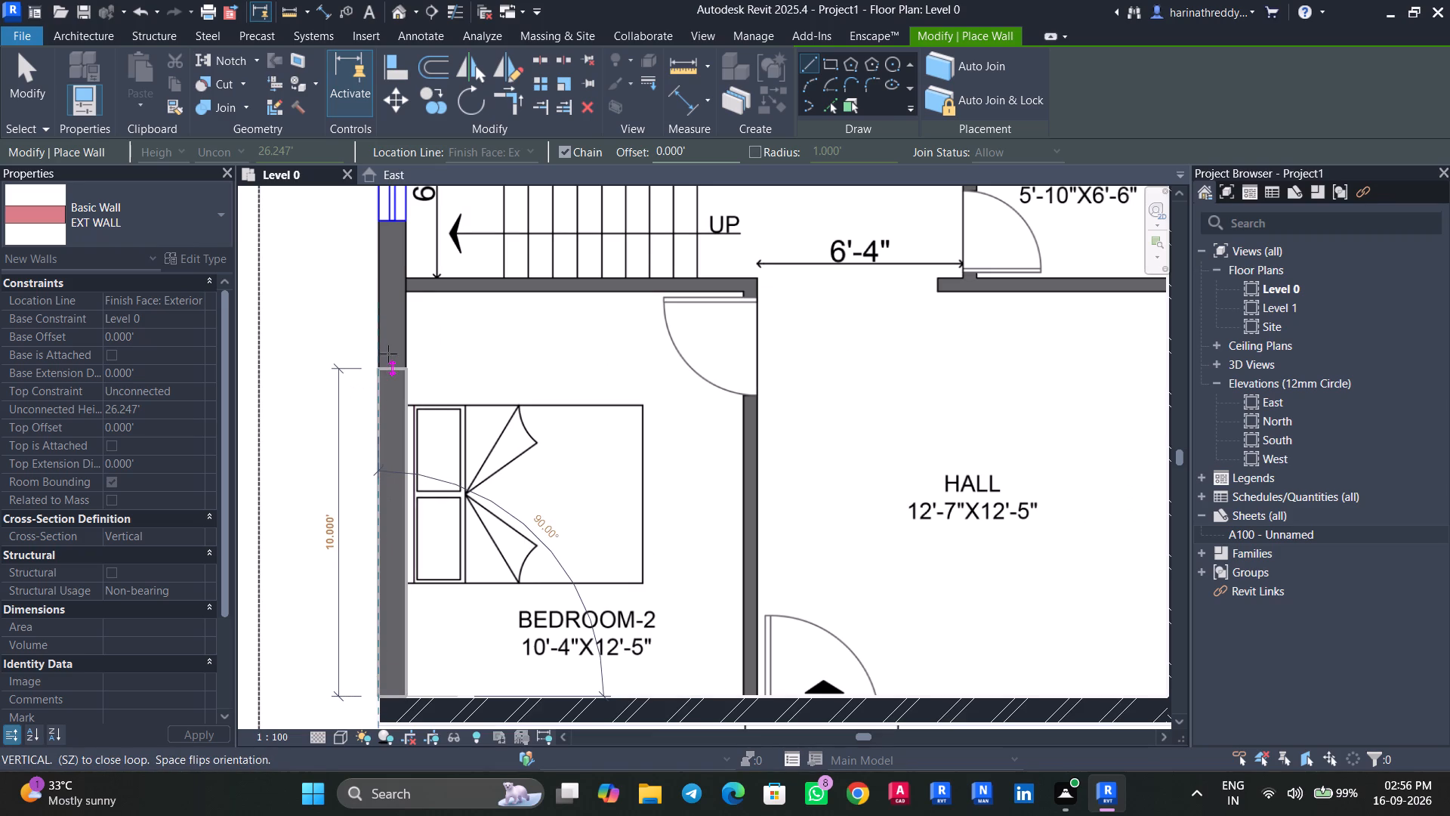
{"action": "middle_click_drag", "start_coordinate": [393, 252], "coordinate": [369, 547]}
{"action": "scroll", "coordinate": [353, 298], "scroll_direction": "down", "scroll_amount": 5}
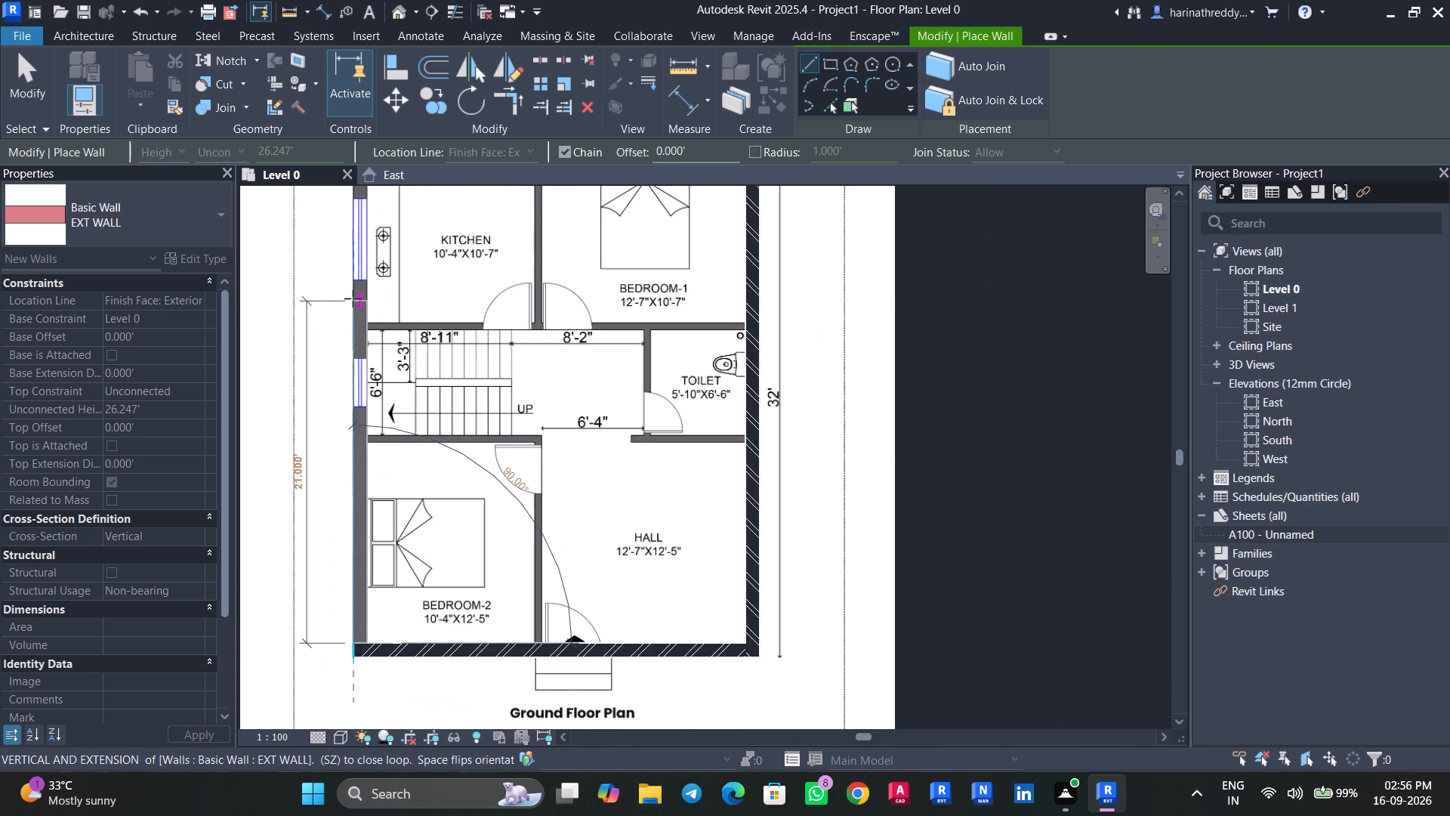
{"action": "middle_click_drag", "start_coordinate": [353, 298], "coordinate": [446, 762]}
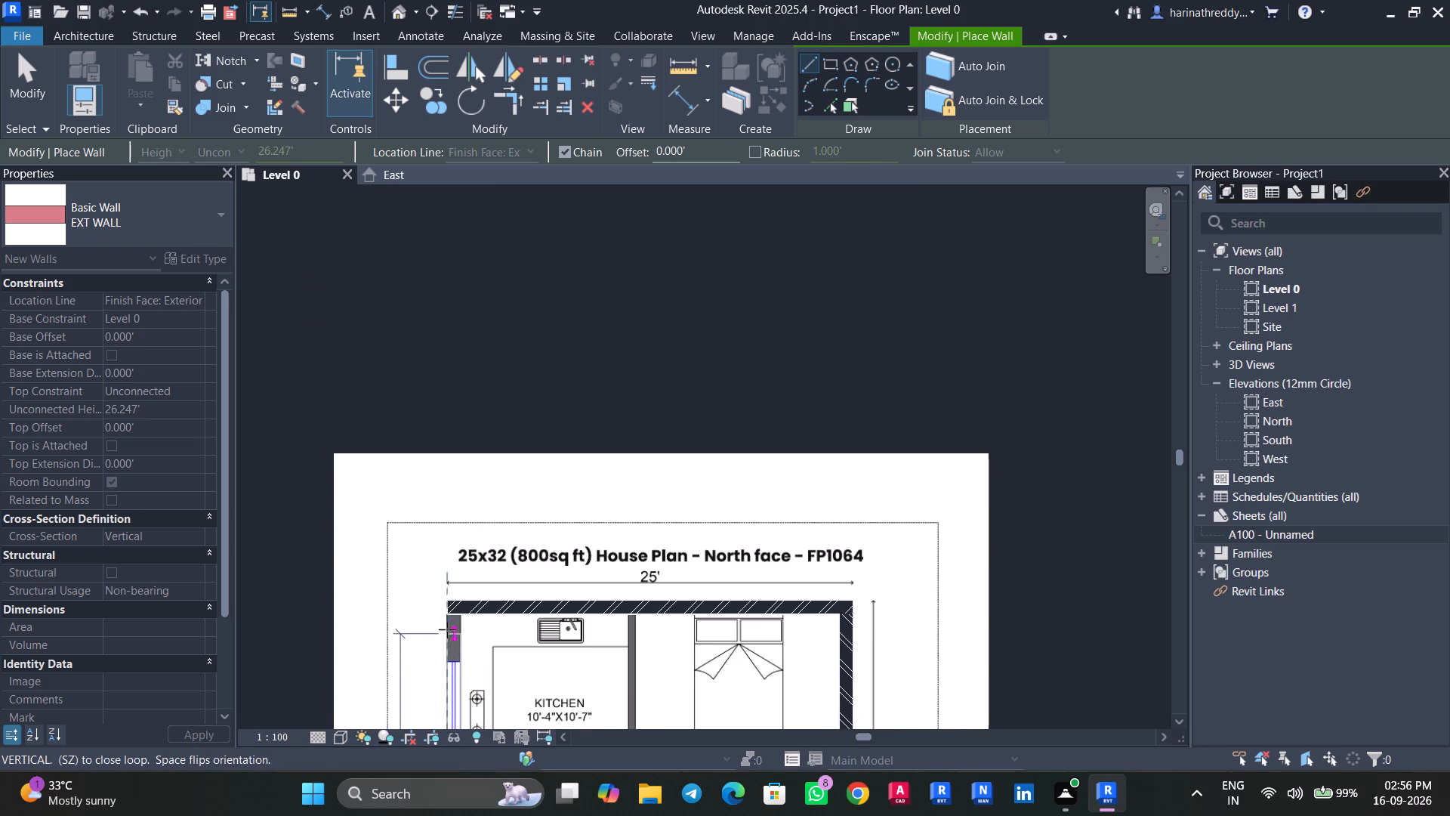
{"action": "scroll", "coordinate": [446, 626], "scroll_direction": "up", "scroll_amount": 16}
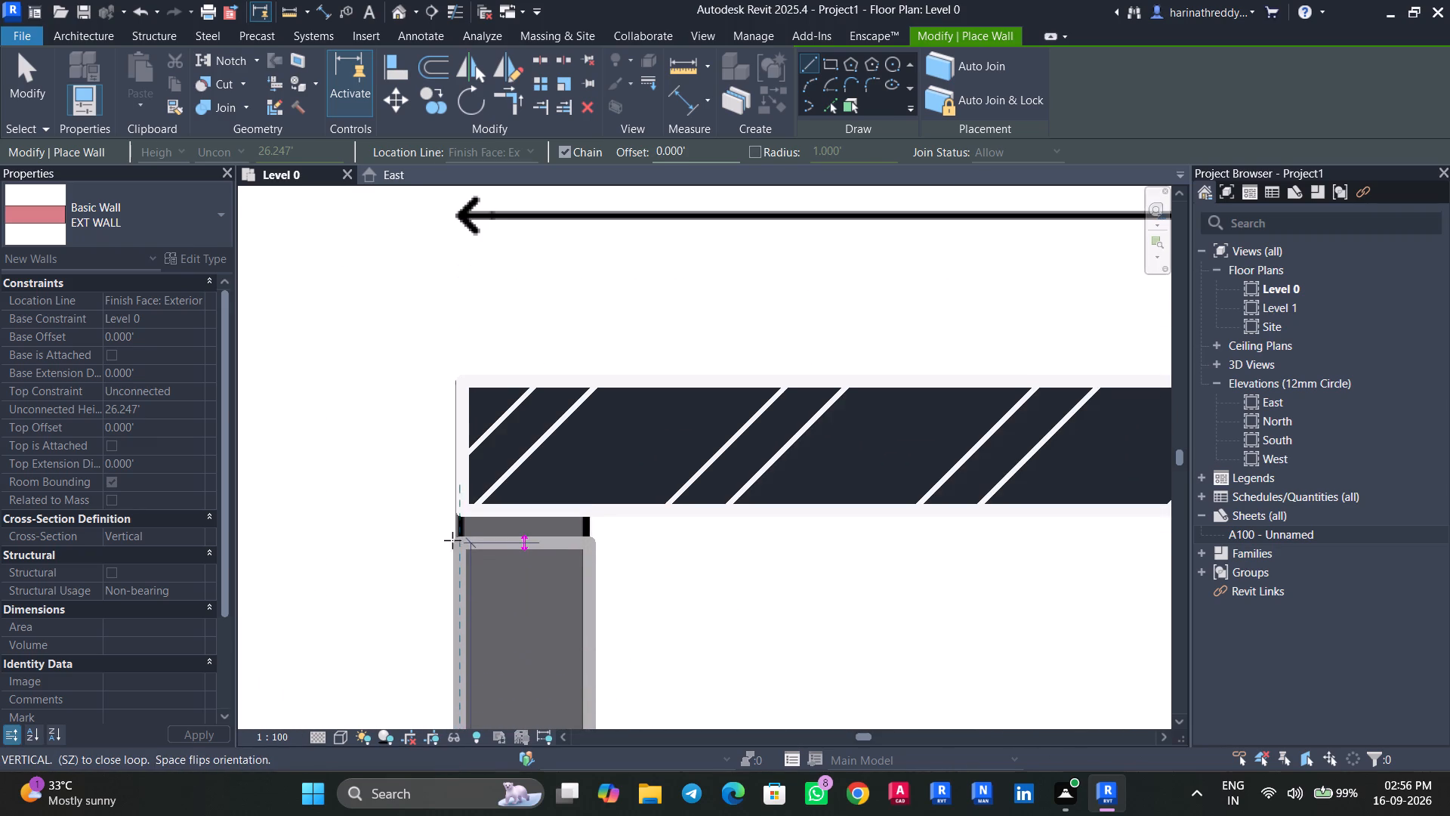
{"action": "left_click", "coordinate": [455, 509]}
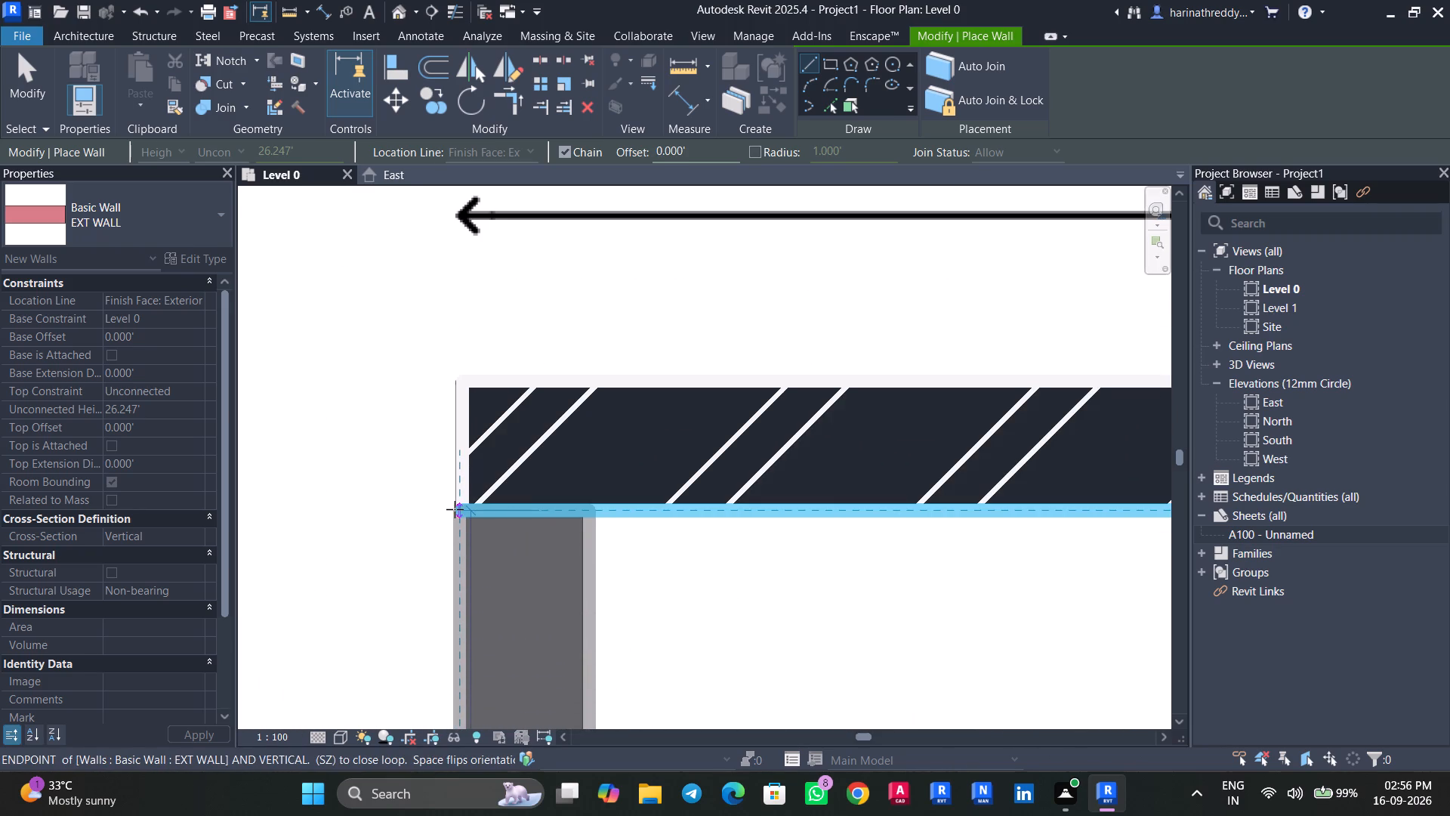
{"action": "key", "text": "Escape"}
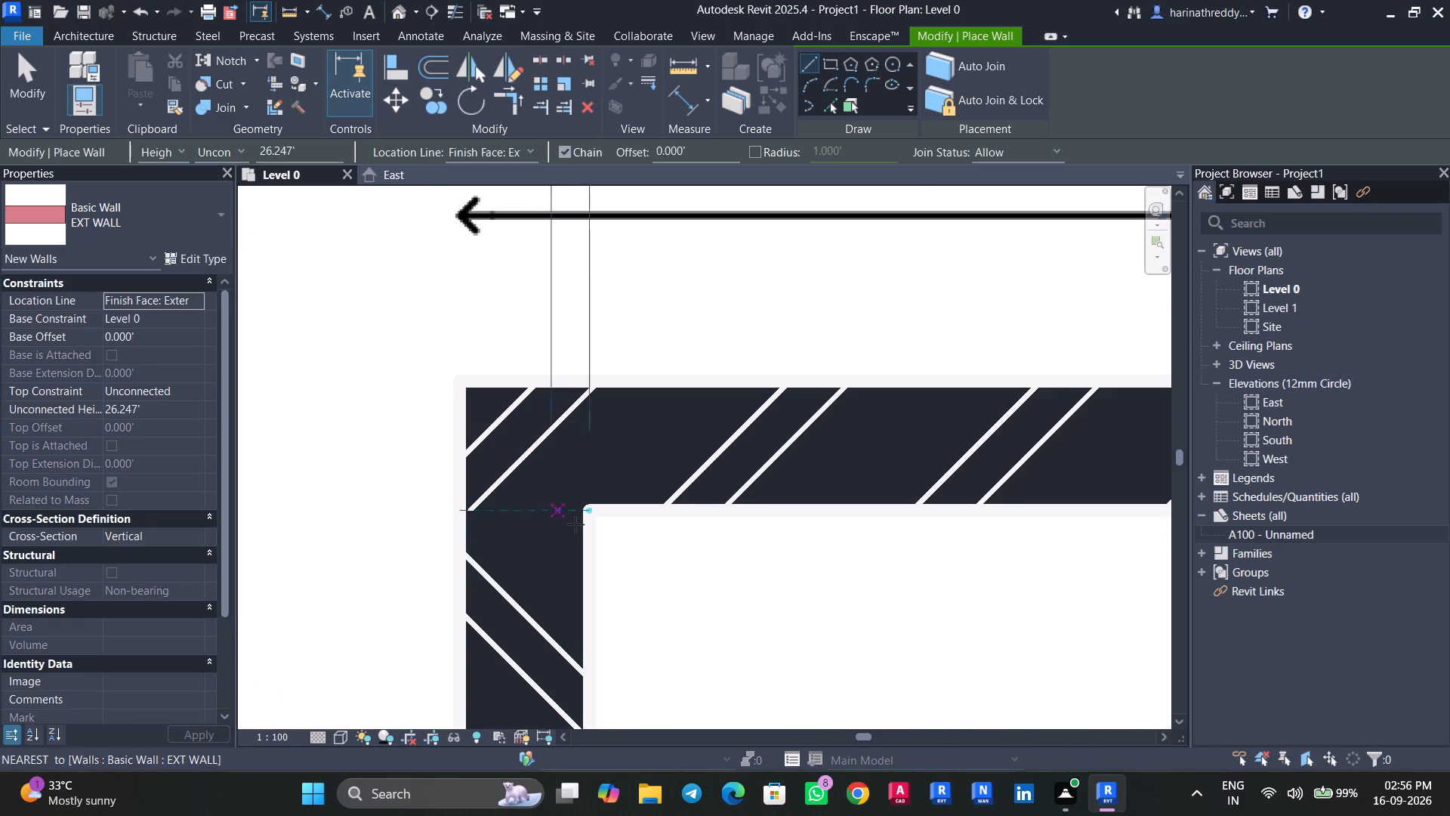
{"action": "key", "text": "Escape"}
Start a new wall and duplicate the EXT WALL type as INT.
{"action": "scroll", "coordinate": [647, 567], "scroll_direction": "down", "scroll_amount": 8}
{"action": "middle_click_drag", "start_coordinate": [647, 569], "coordinate": [415, 401]}
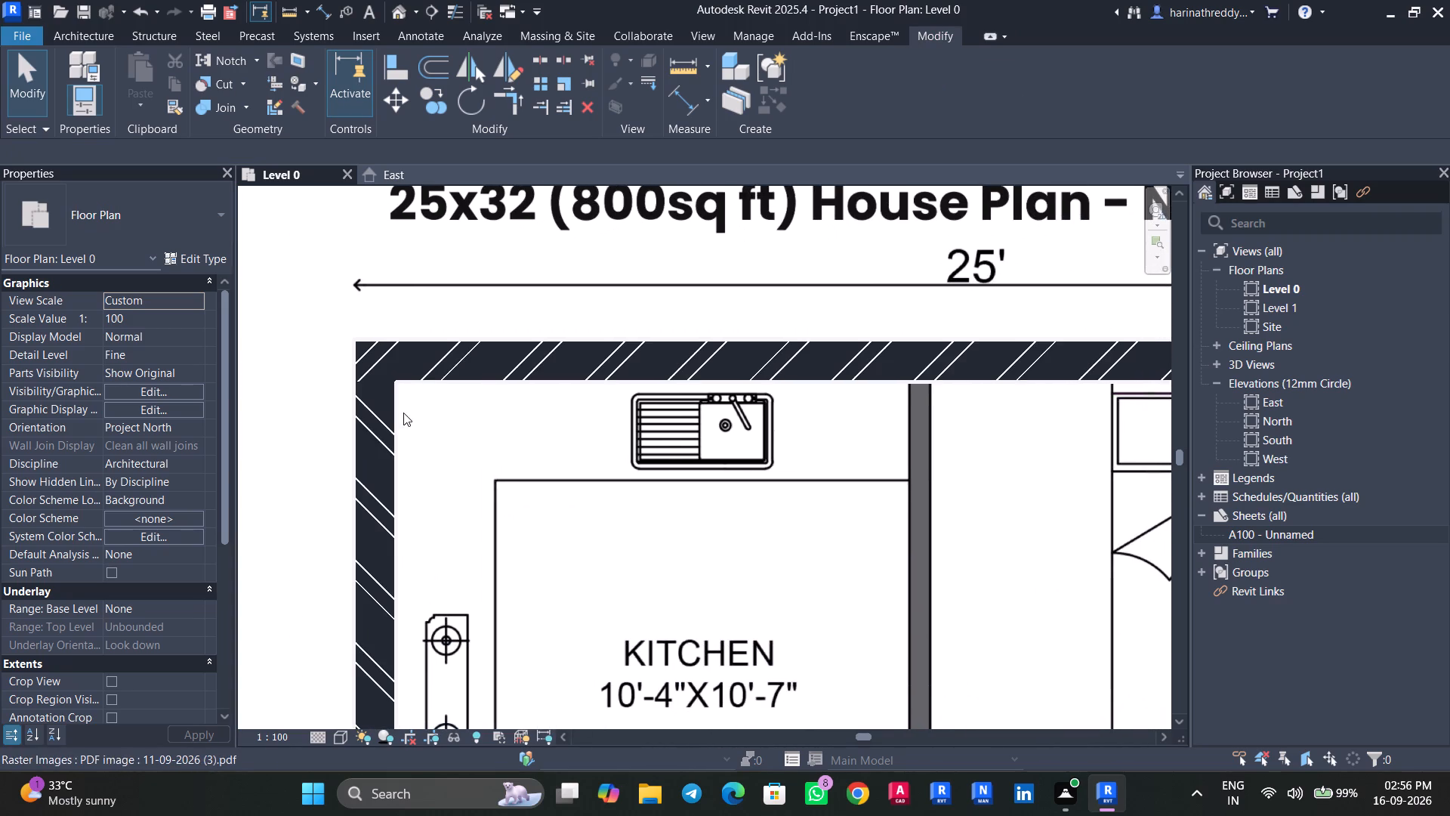
{"action": "scroll", "coordinate": [430, 413], "scroll_direction": "down", "scroll_amount": 12}
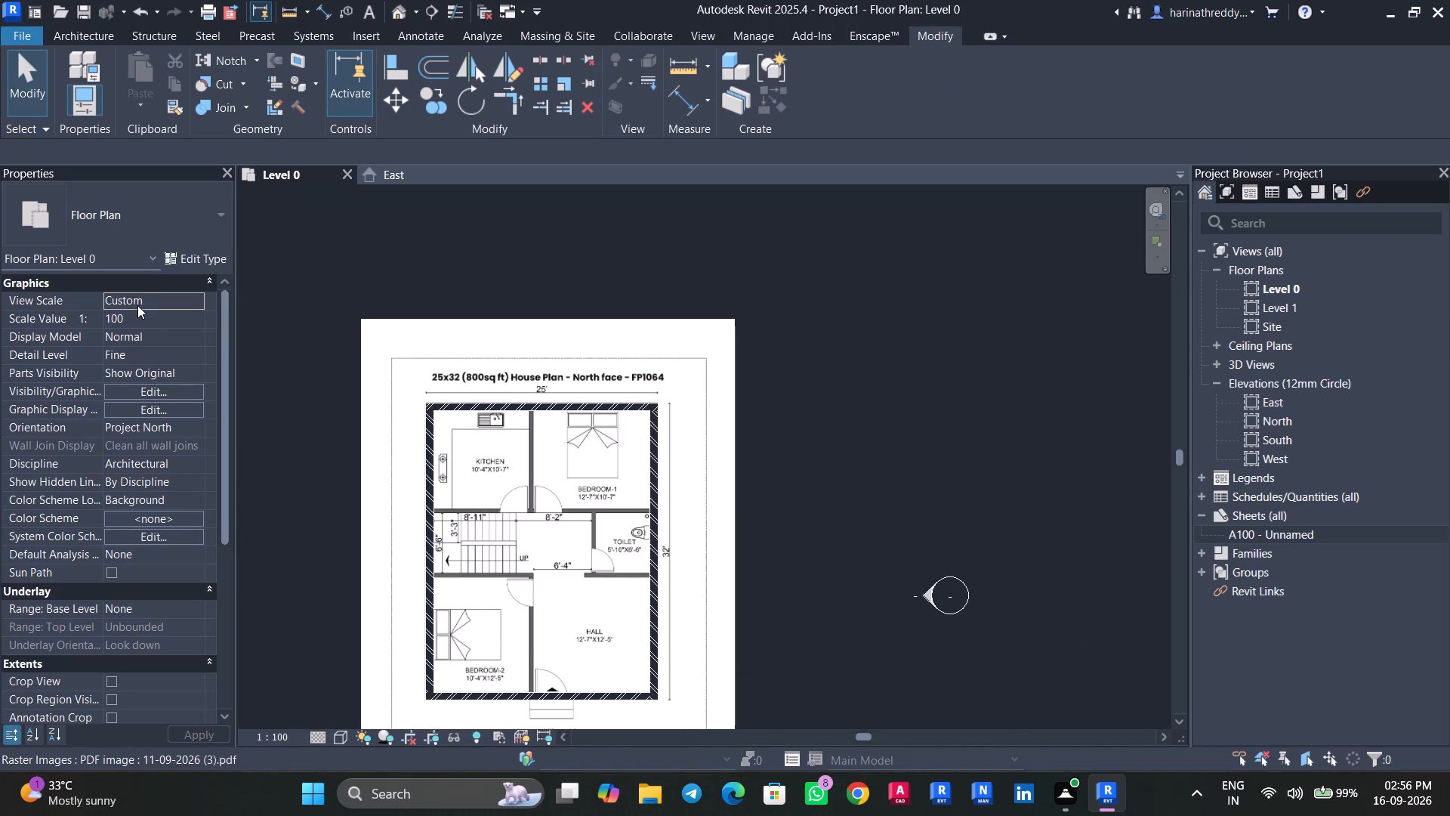
{"action": "middle_click_drag", "start_coordinate": [568, 431], "coordinate": [568, 432]}
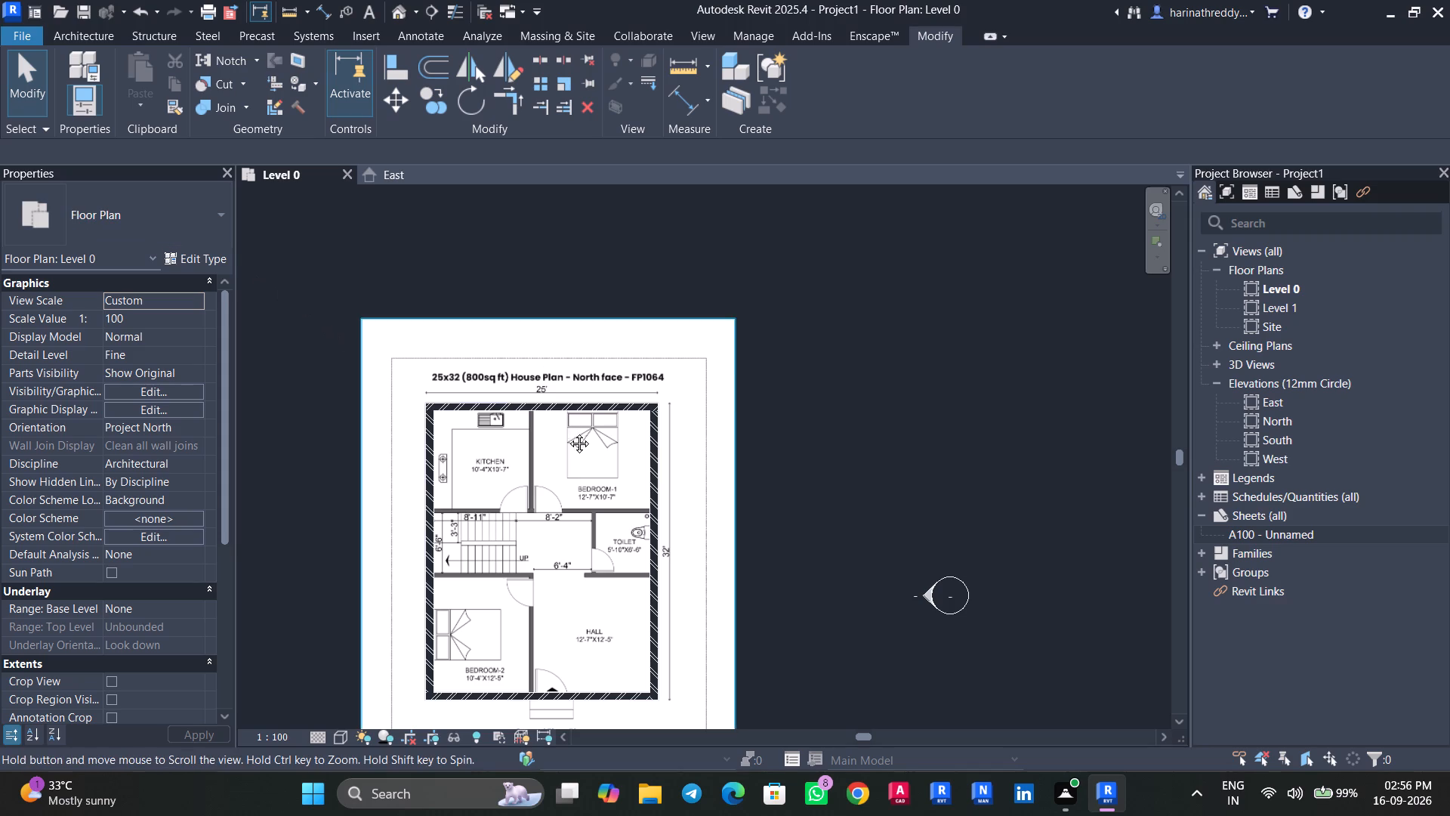
{"action": "middle_click_drag", "start_coordinate": [568, 432], "coordinate": [698, 313]}
{"action": "type", "text": "WA"}
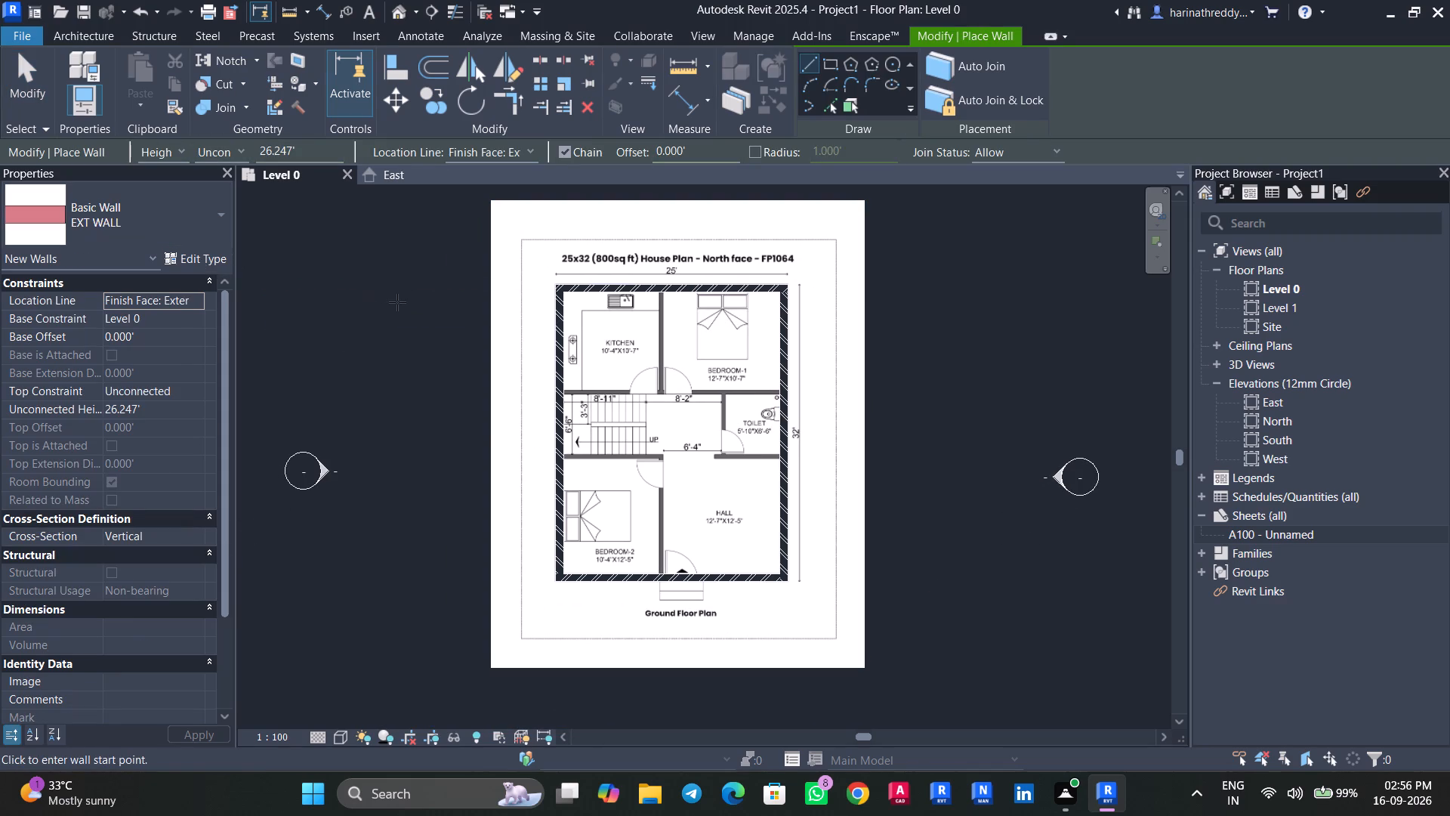
{"action": "left_click", "coordinate": [217, 256]}
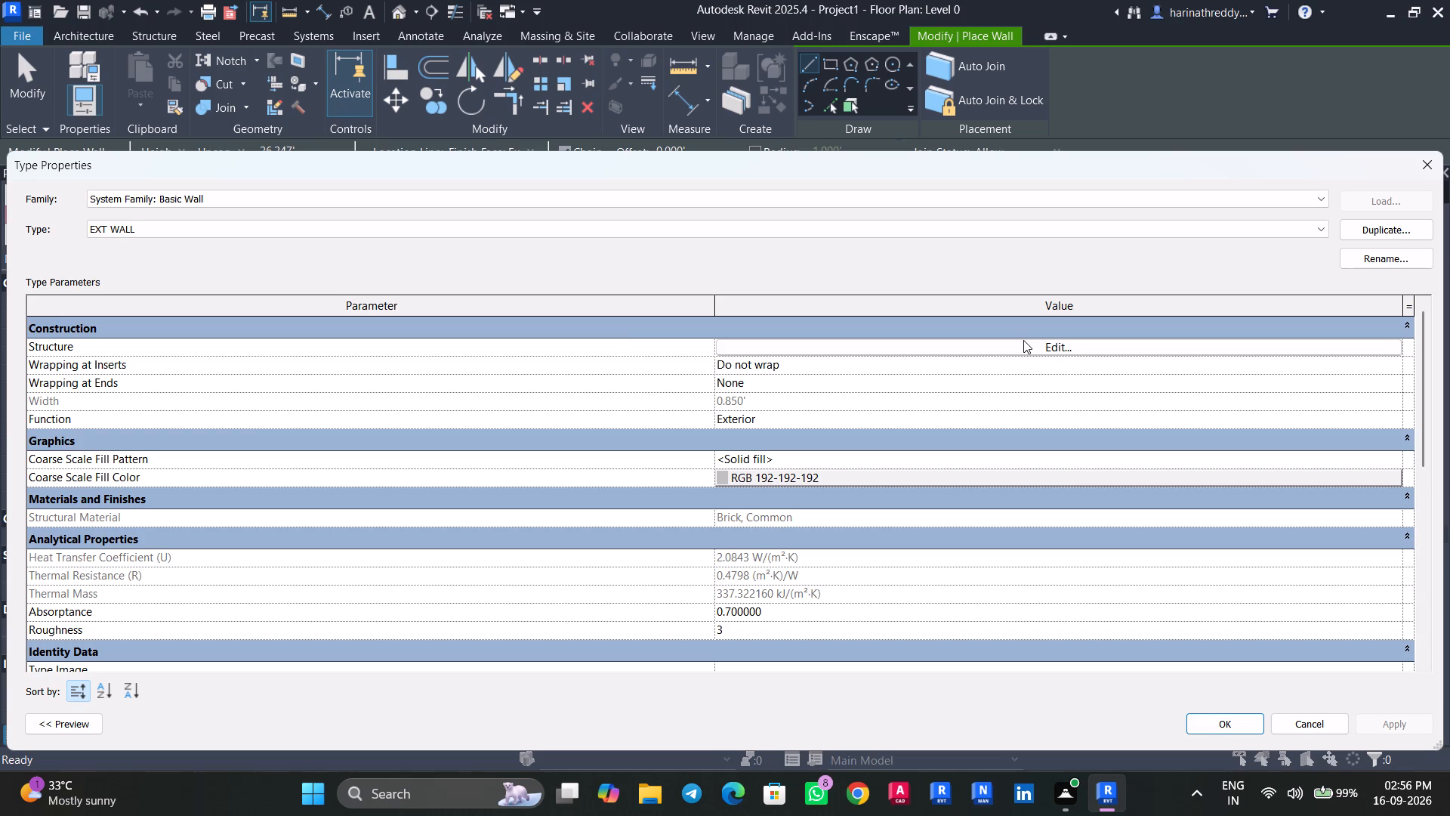
{"action": "left_click", "coordinate": [1370, 224]}
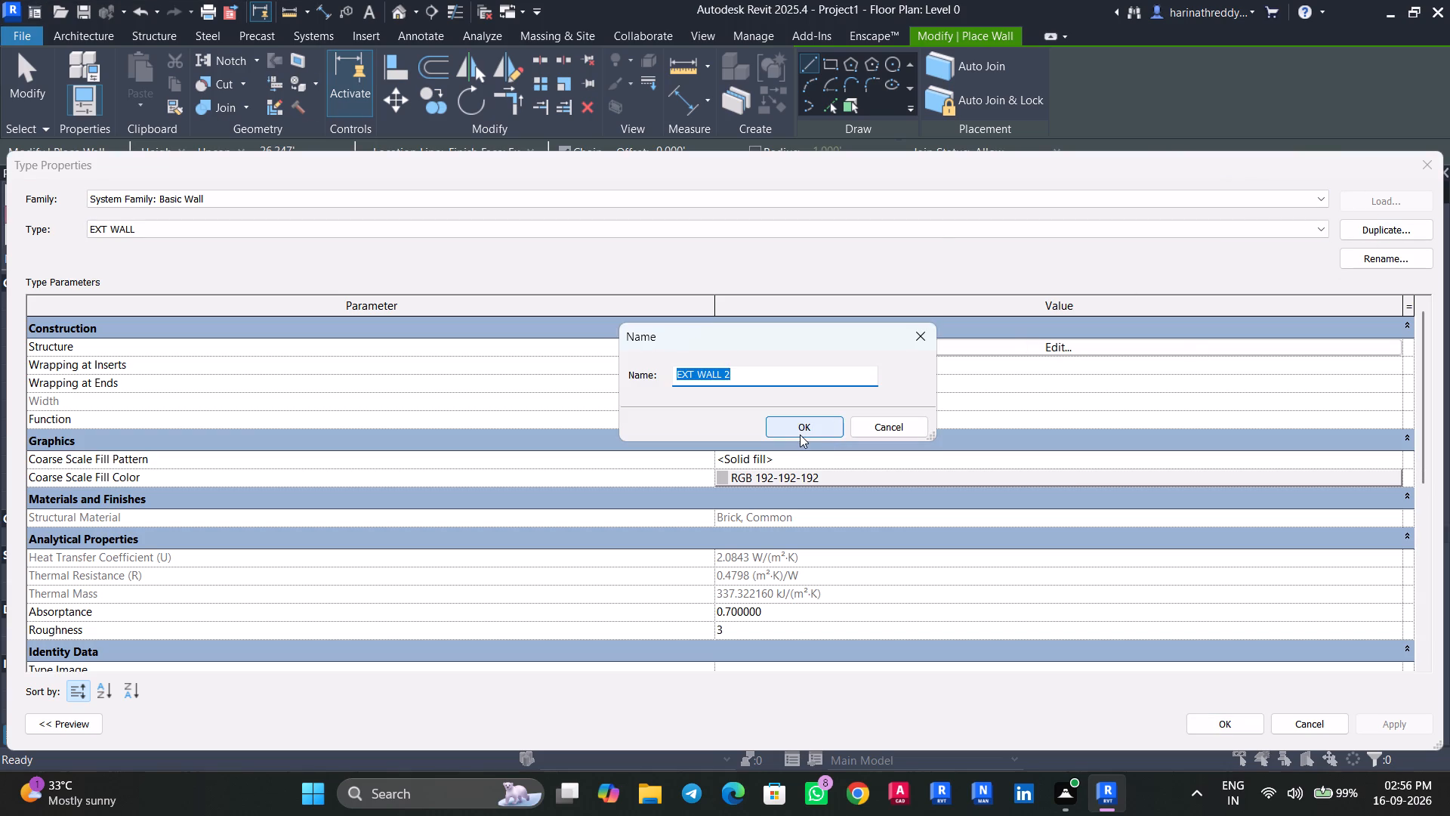
{"action": "type", "text": "INT"}
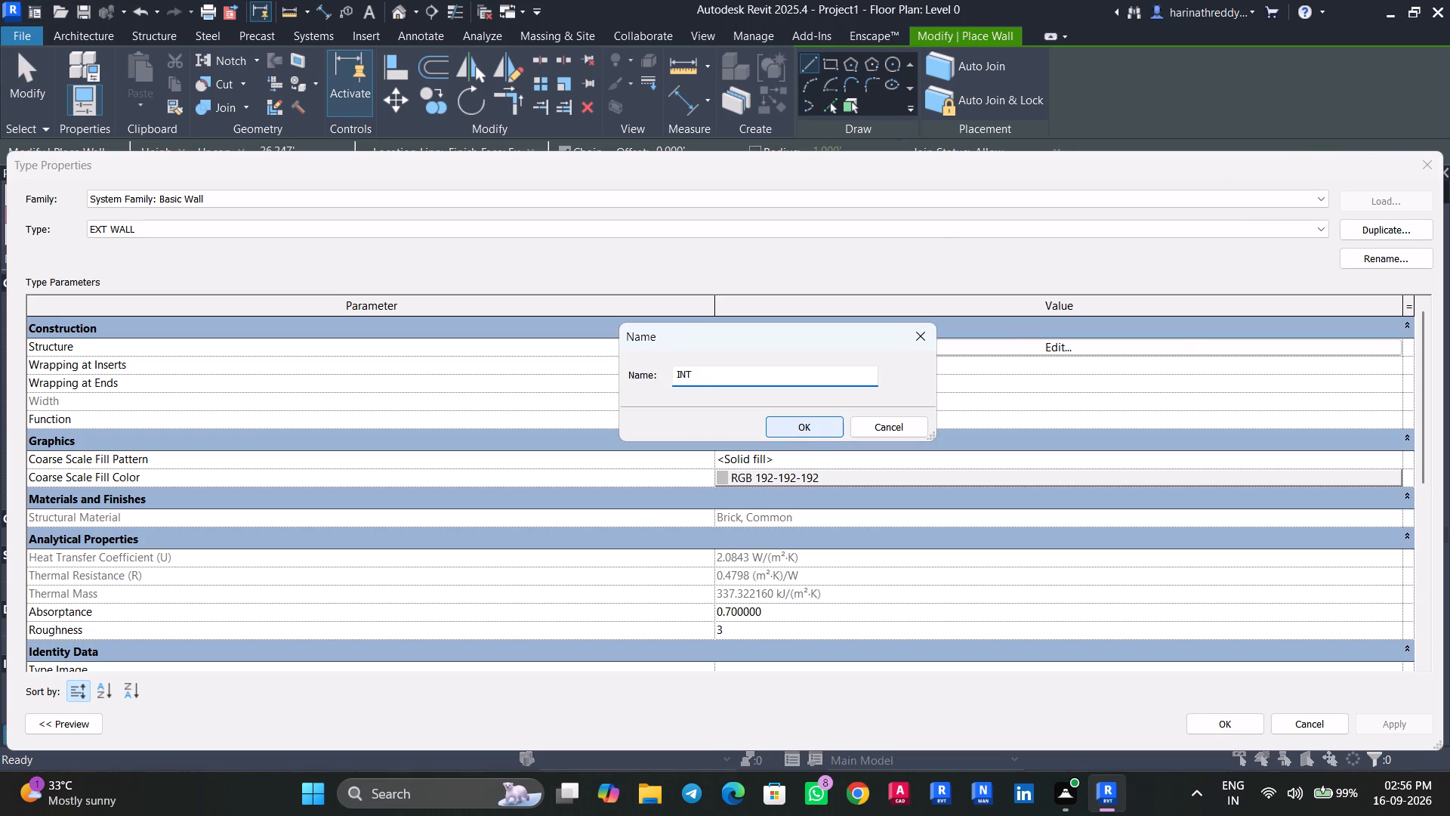
{"action": "left_click", "coordinate": [835, 419]}
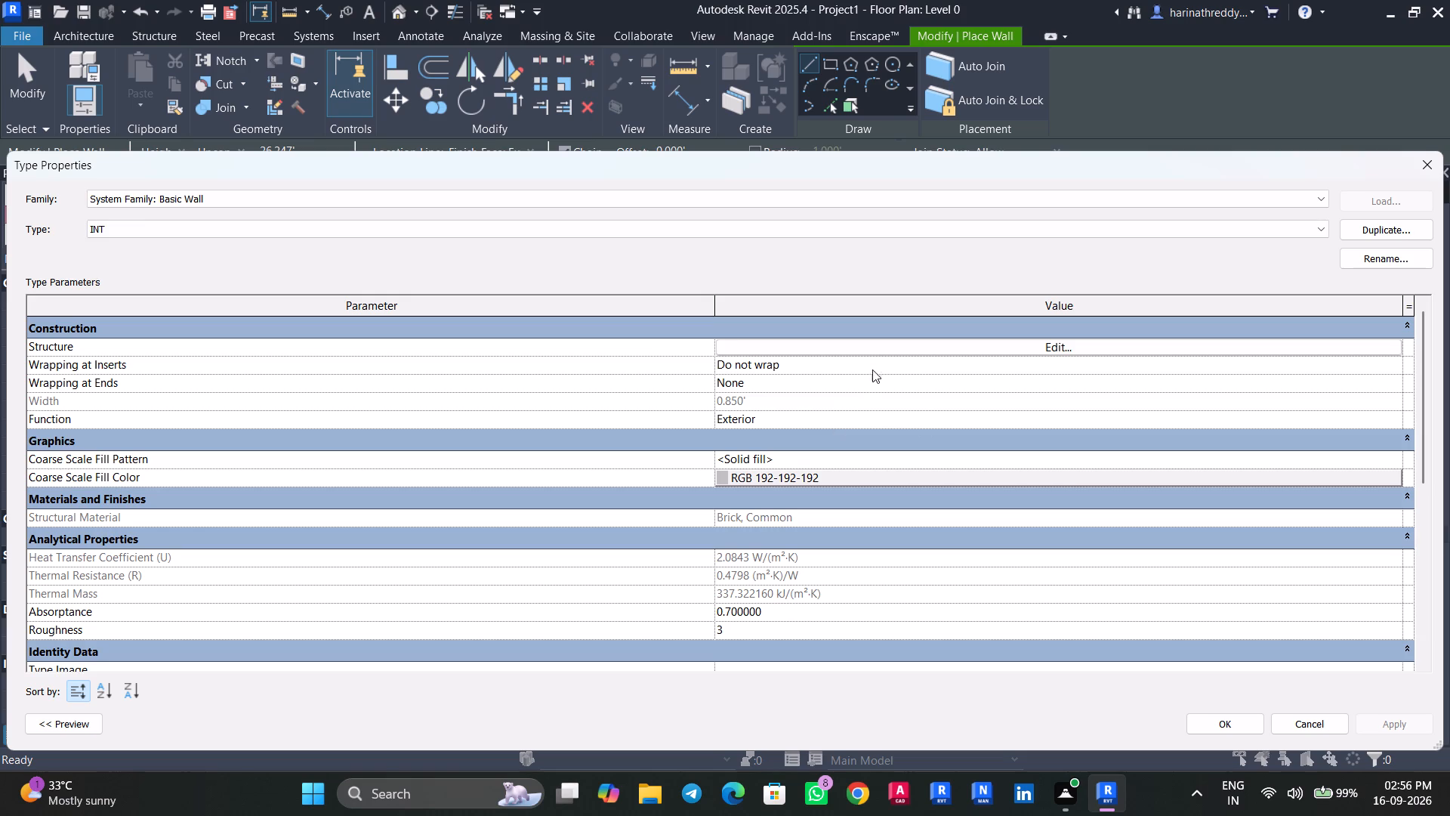
Set the Brick, Common Structure layer of the INT type to 0.5' thick and apply the type changes.
{"action": "left_click", "coordinate": [884, 346]}
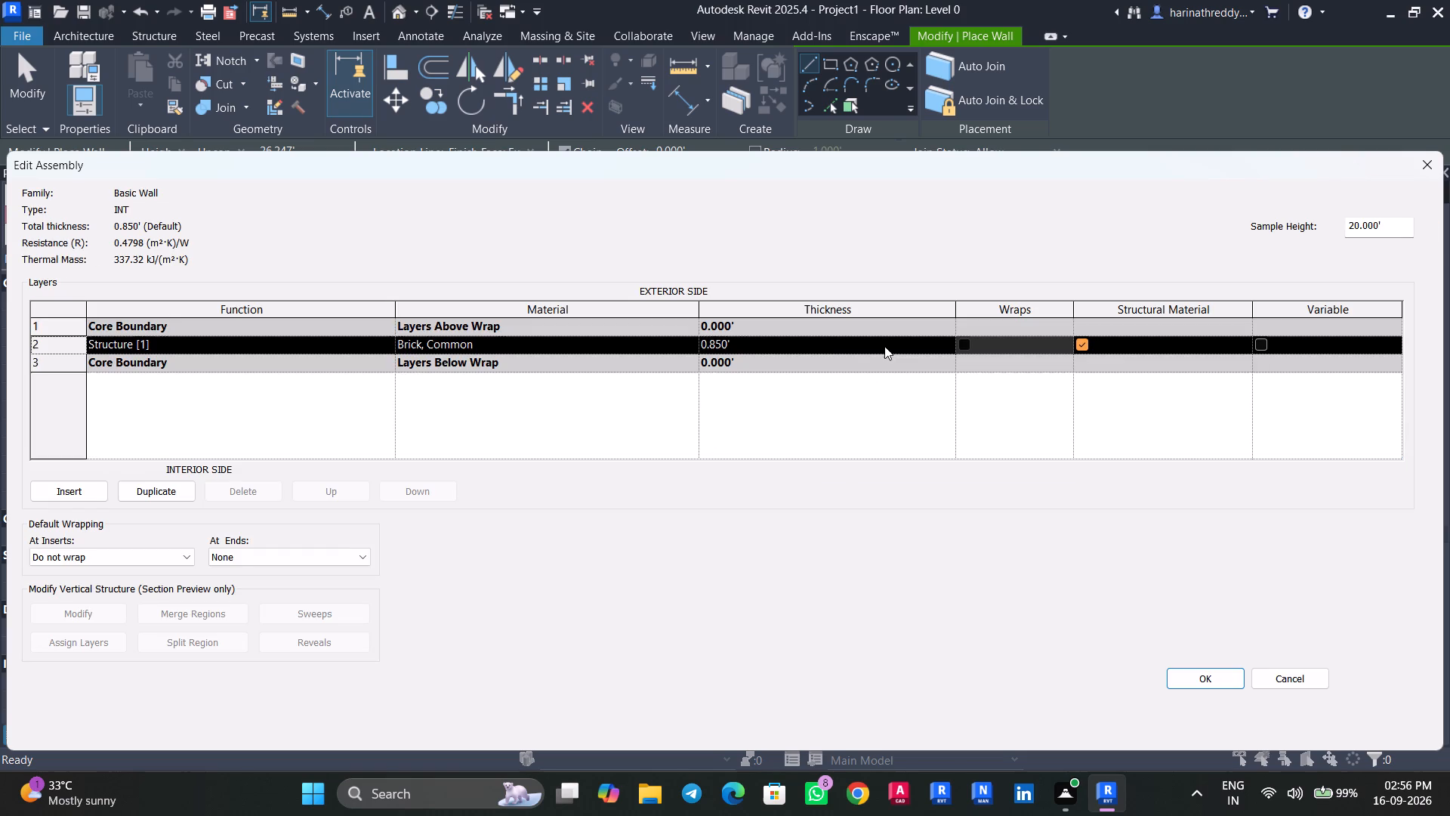
{"action": "triple_click", "coordinate": [836, 338]}
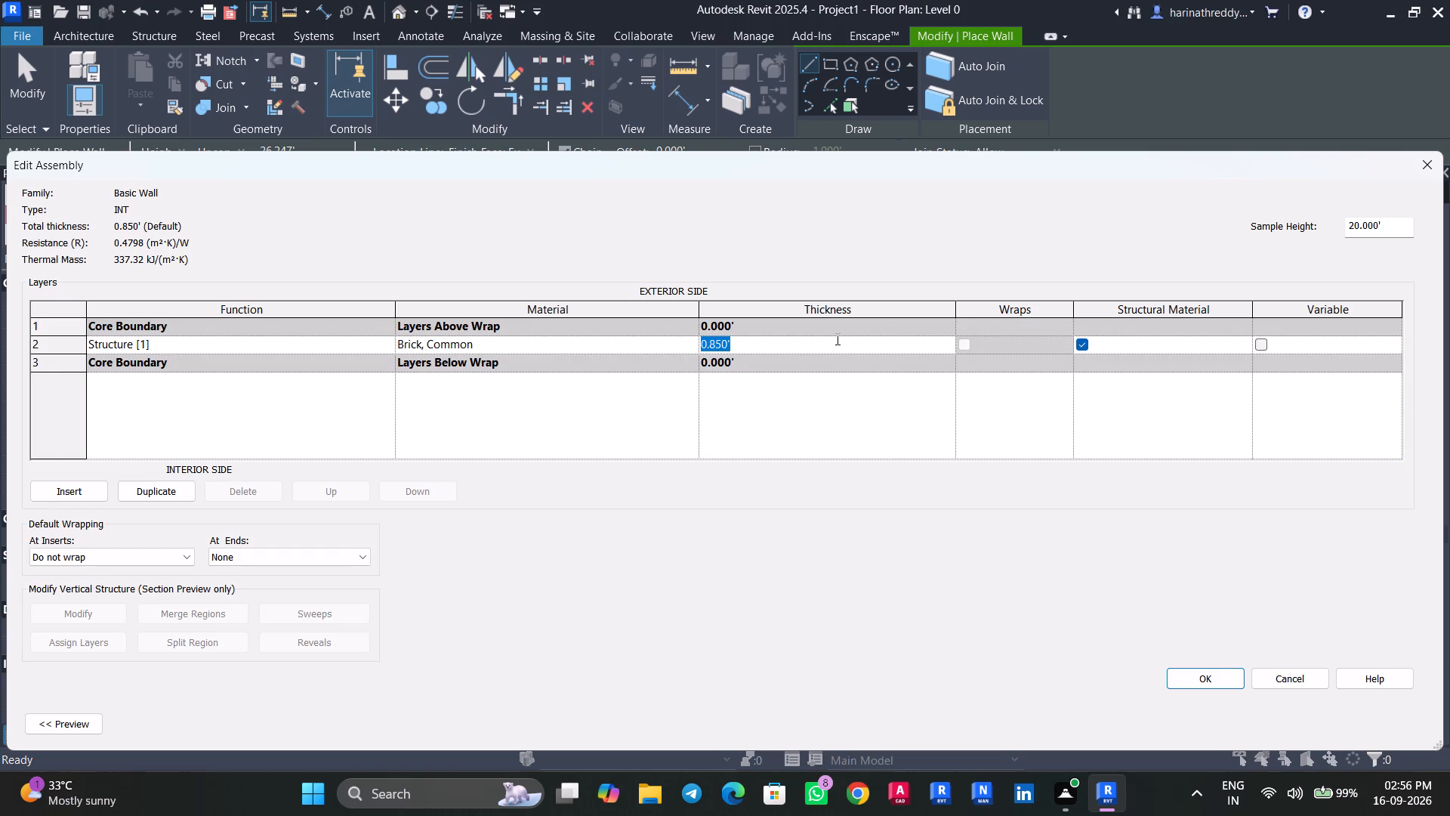
{"action": "type", "text": "0.5"}
{"action": "key", "text": "apostrophe"}
{"action": "left_click", "coordinate": [1196, 685]}
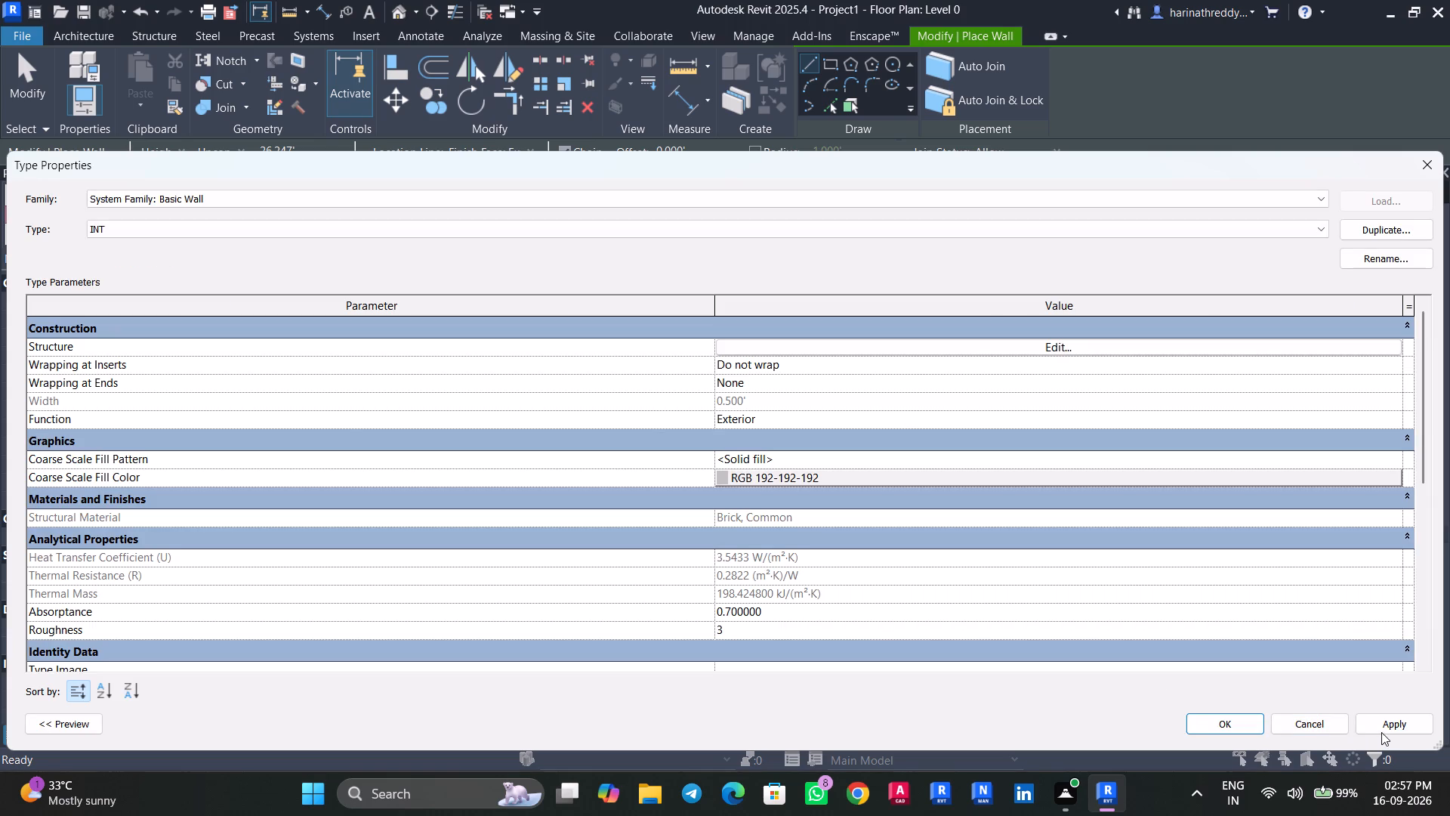
{"action": "left_click", "coordinate": [1381, 732]}
{"action": "left_click", "coordinate": [1257, 719]}
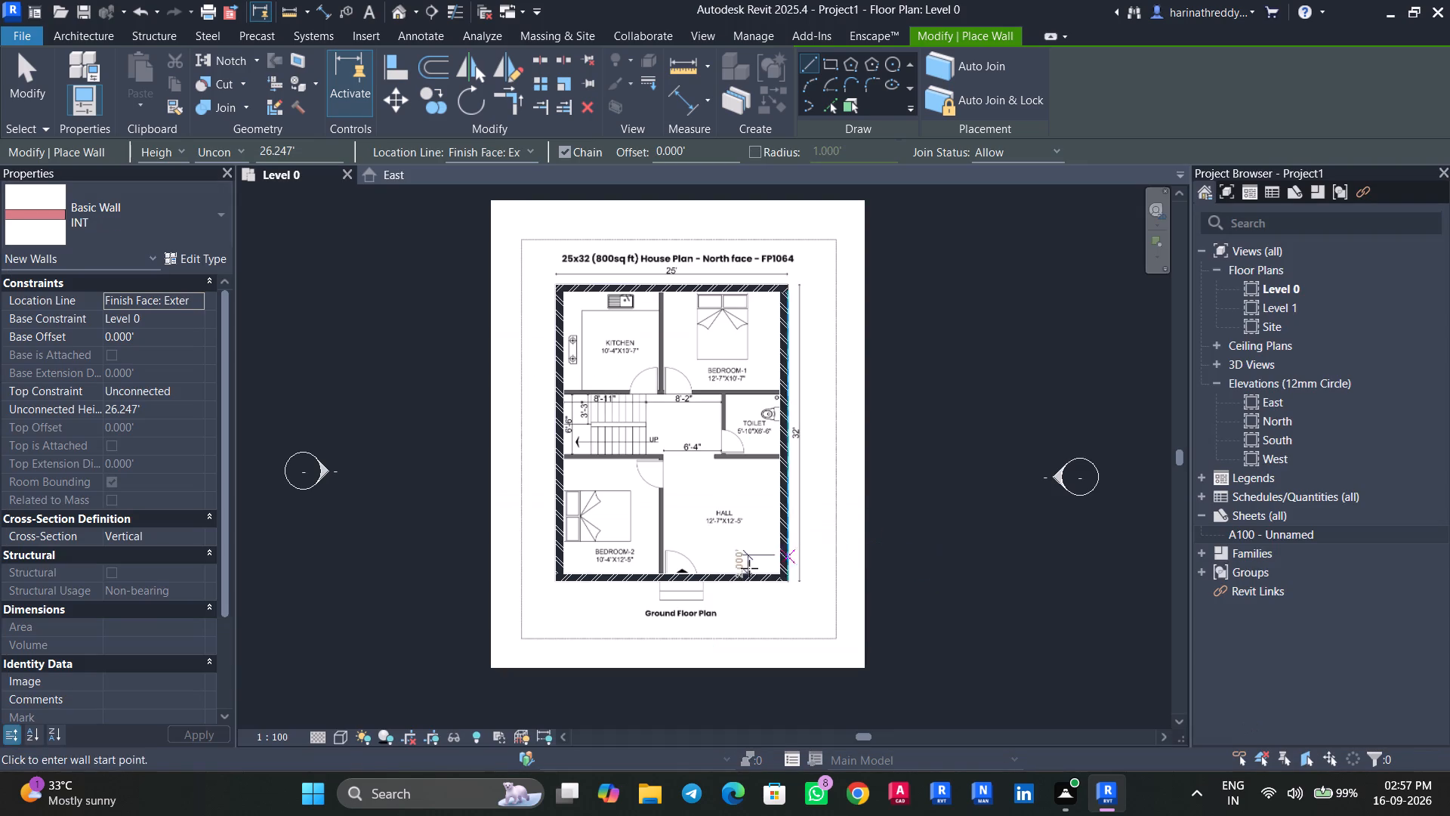
Draw an INT wall about 23.2' long below the kitchen and Bedroom-1, spanning between the two side exterior walls.
{"action": "scroll", "coordinate": [662, 357], "scroll_direction": "up", "scroll_amount": 6}
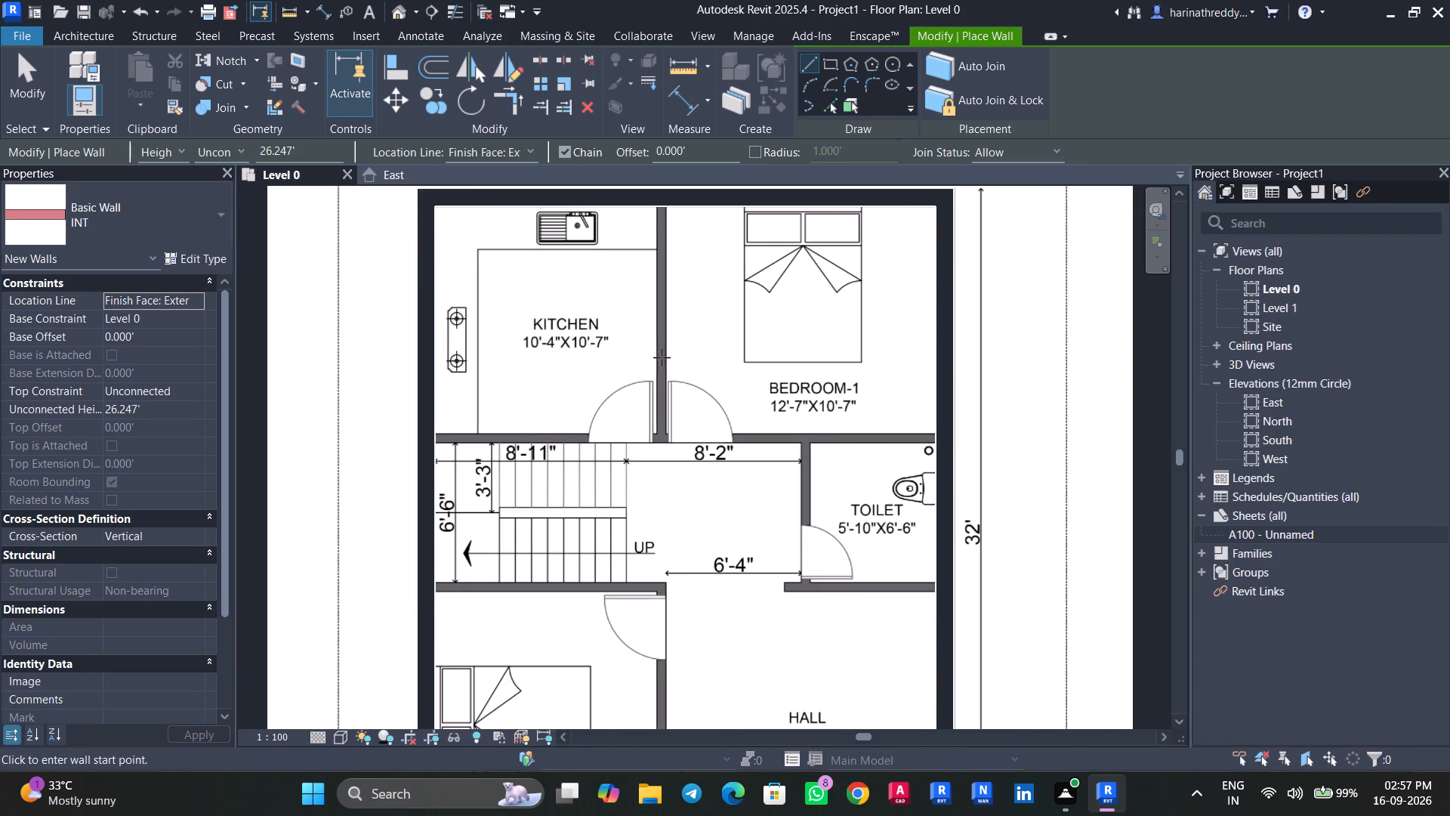
{"action": "scroll", "coordinate": [433, 441], "scroll_direction": "up", "scroll_amount": 4}
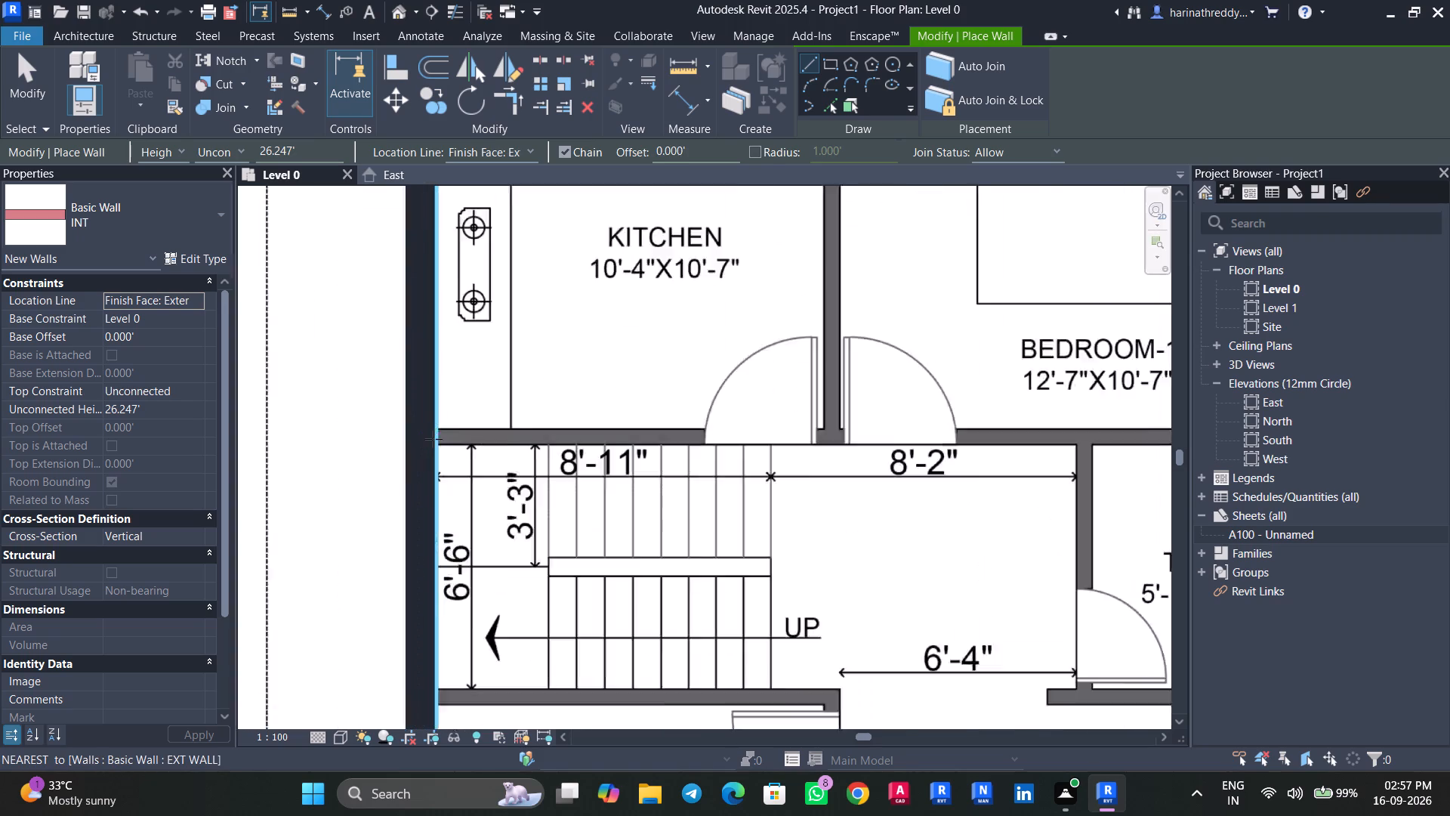
{"action": "scroll", "coordinate": [433, 439], "scroll_direction": "up", "scroll_amount": 9}
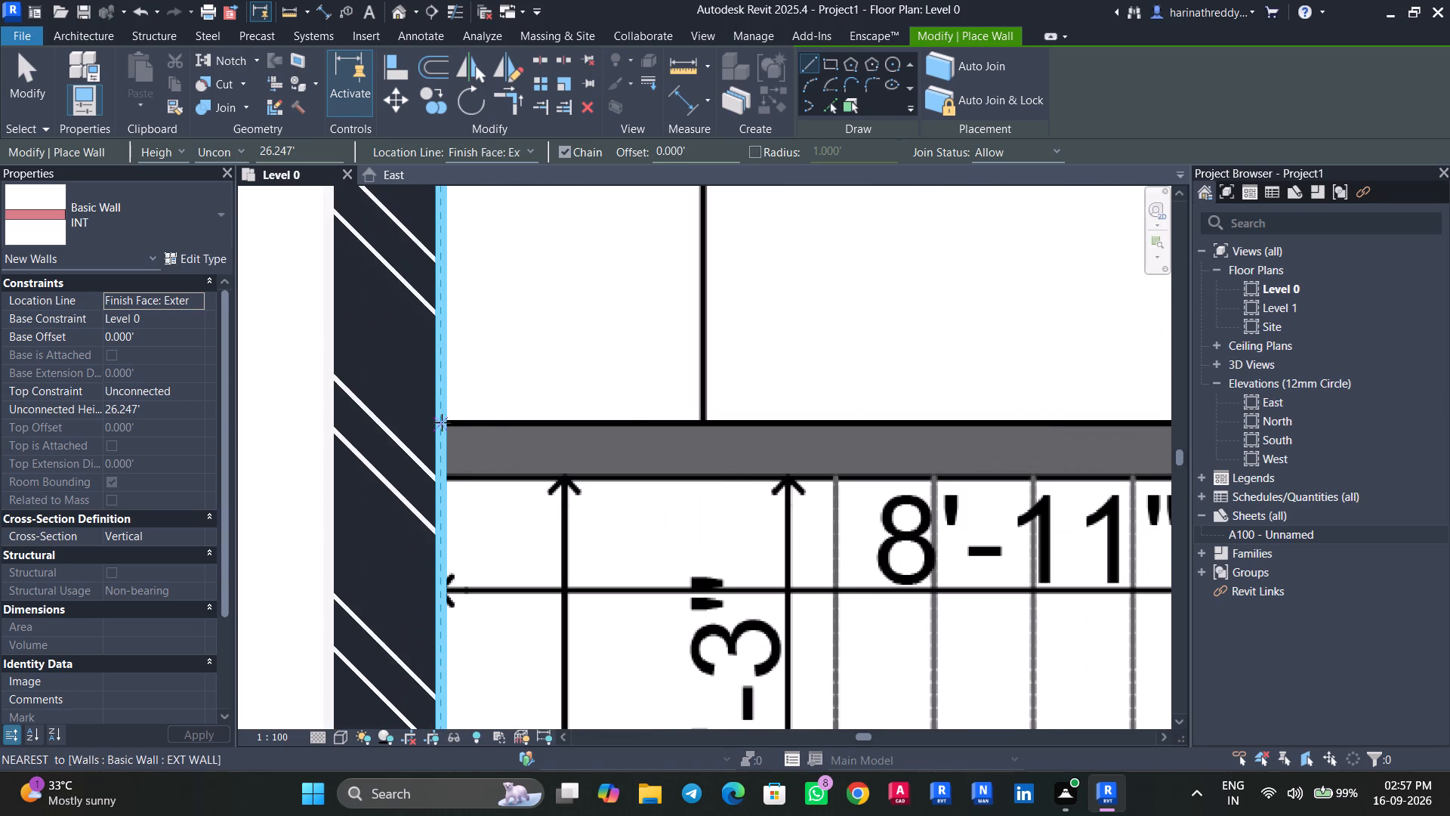
{"action": "left_click", "coordinate": [489, 153]}
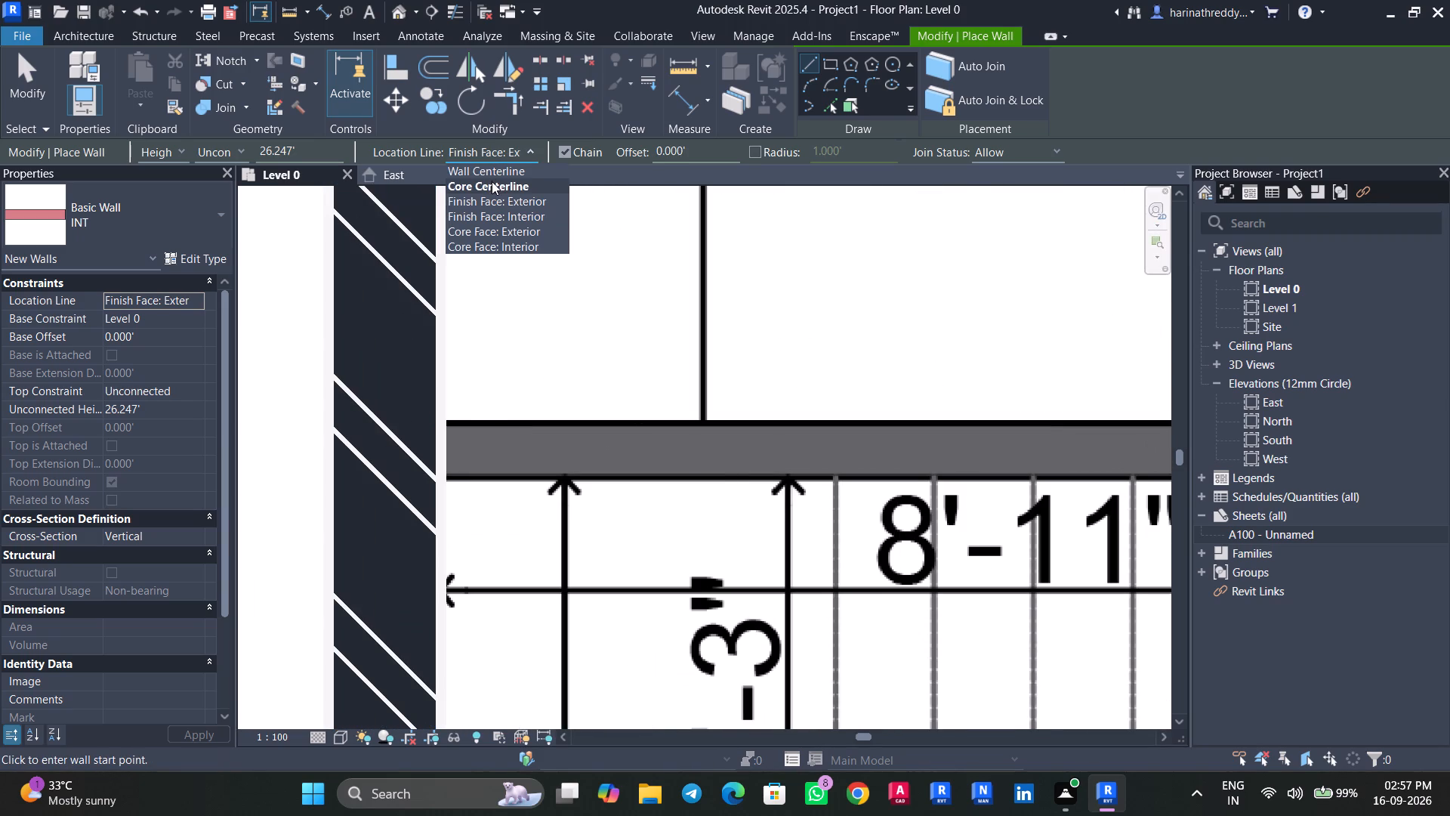
{"action": "left_click", "coordinate": [495, 148]}
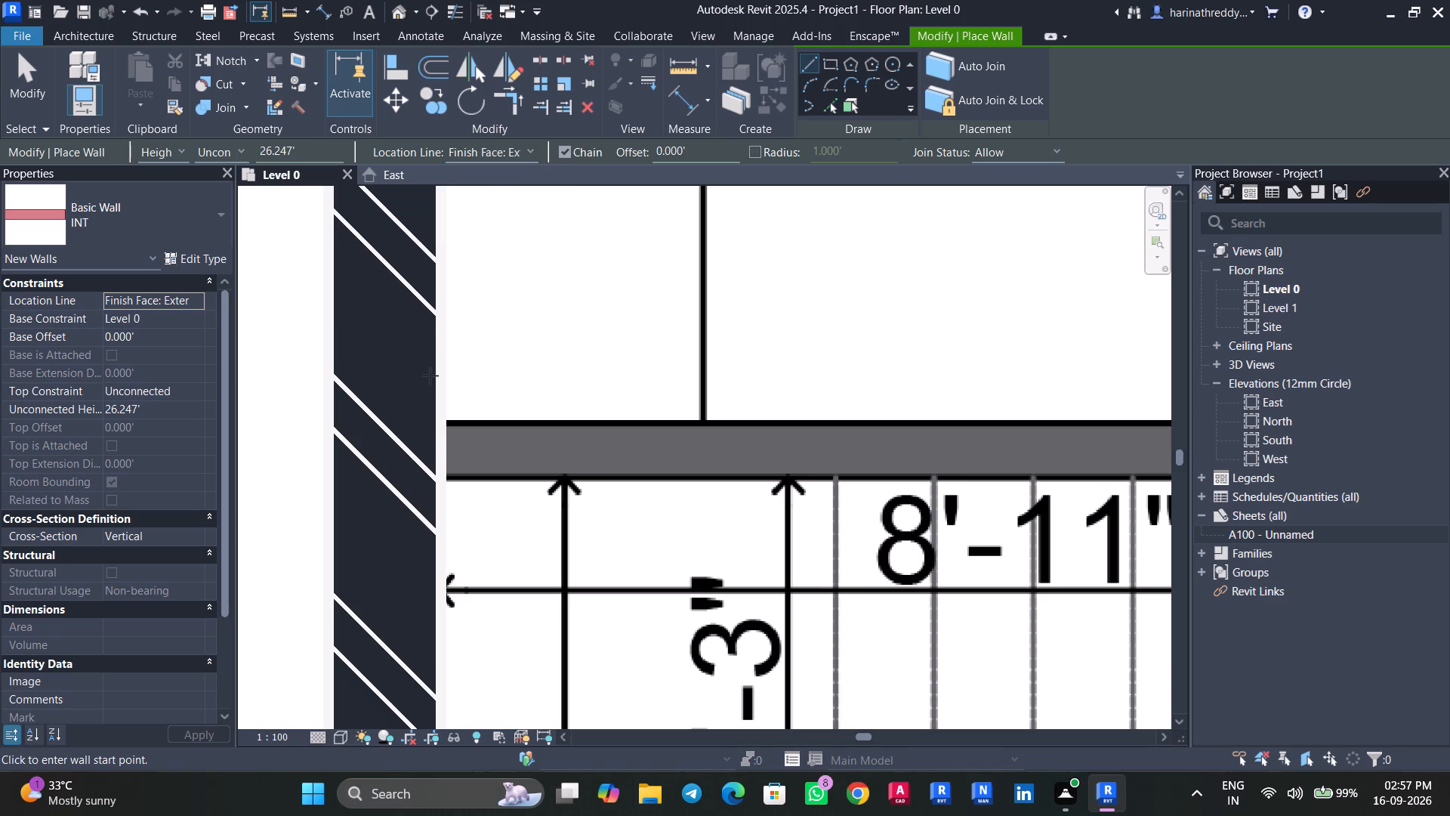
{"action": "left_click", "coordinate": [444, 420]}
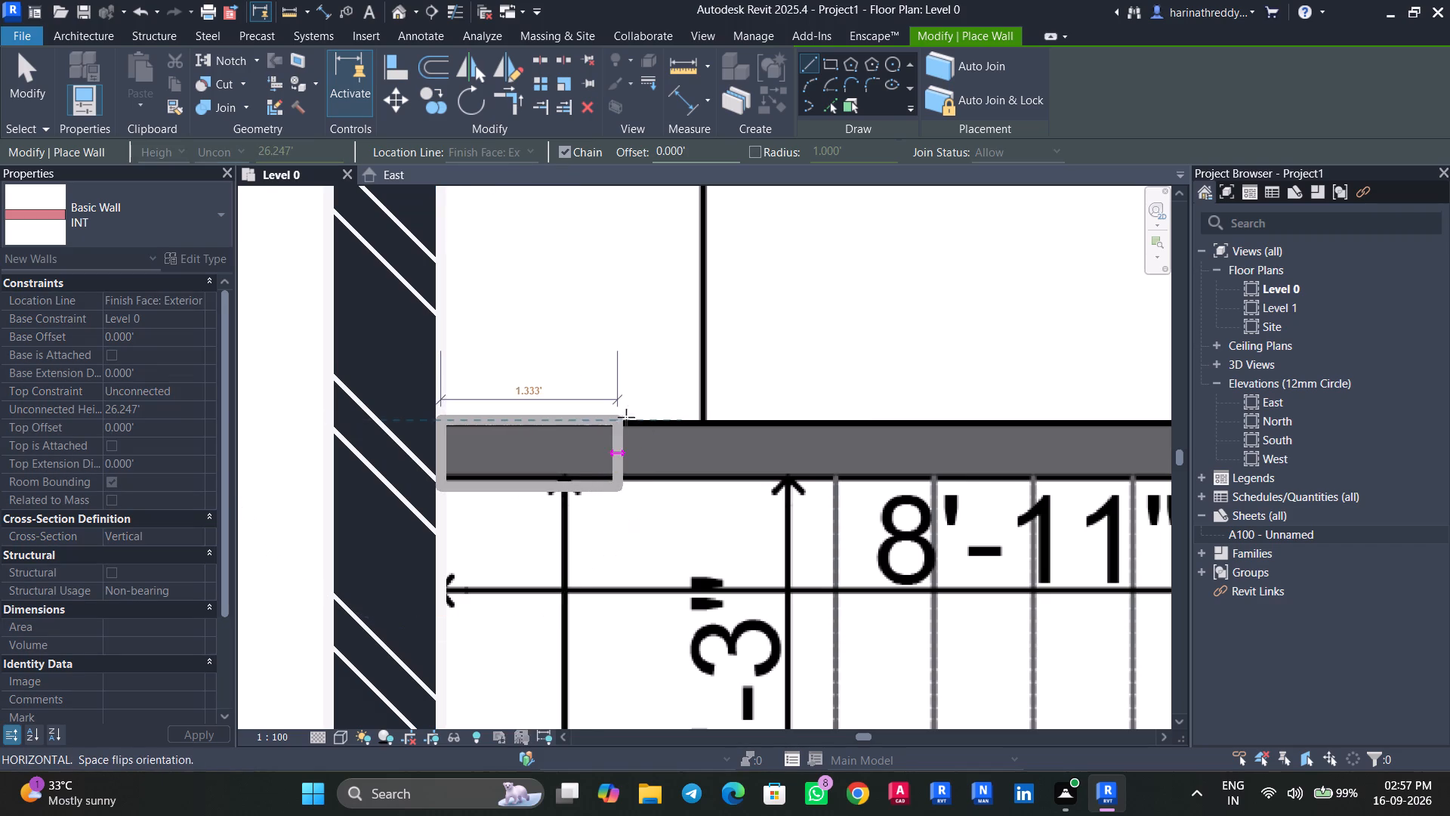
{"action": "scroll", "coordinate": [627, 417], "scroll_direction": "down", "scroll_amount": 10}
{"action": "middle_click_drag", "start_coordinate": [628, 417], "coordinate": [627, 416]}
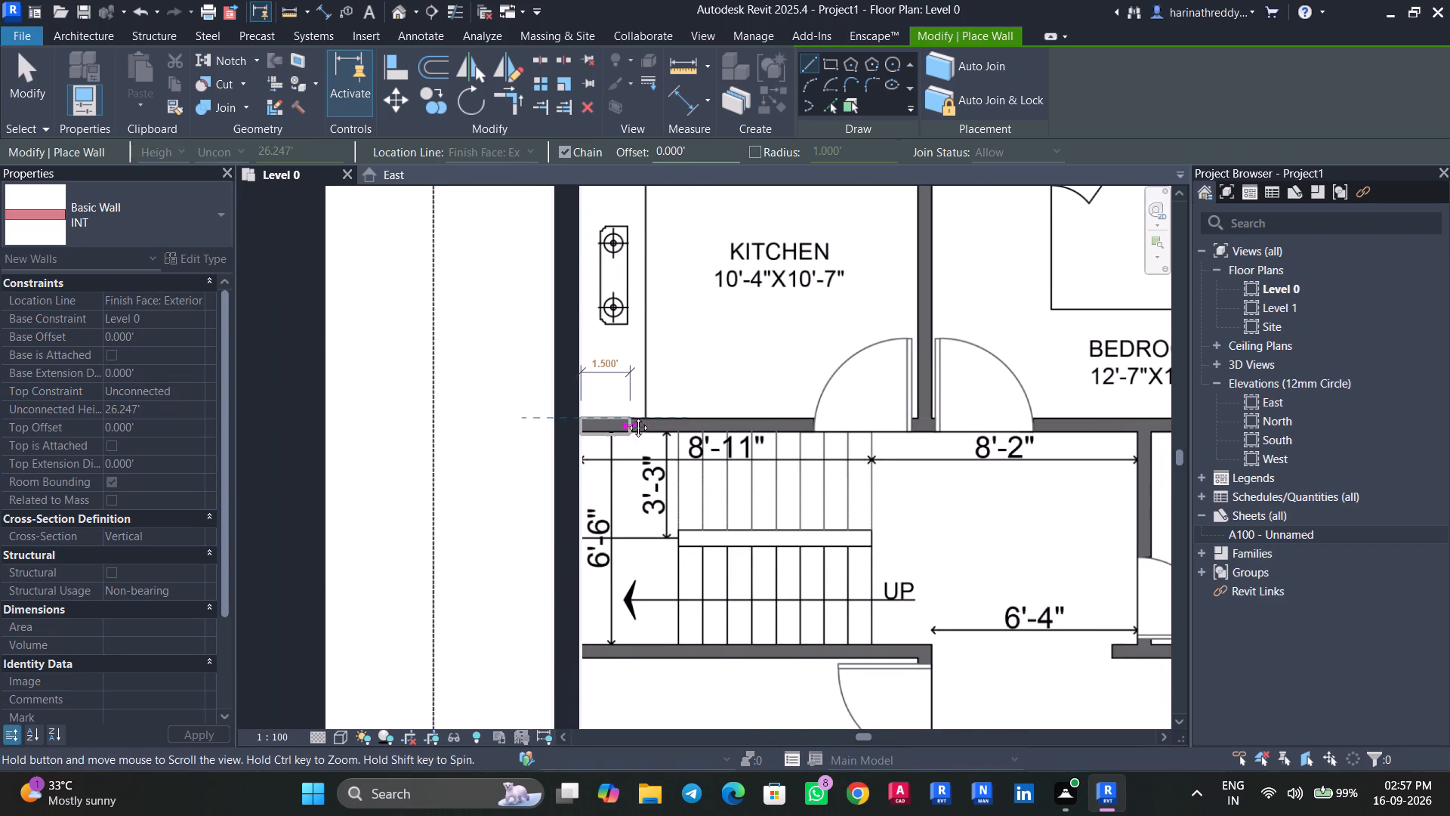
{"action": "middle_click_drag", "start_coordinate": [627, 416], "coordinate": [406, 431]}
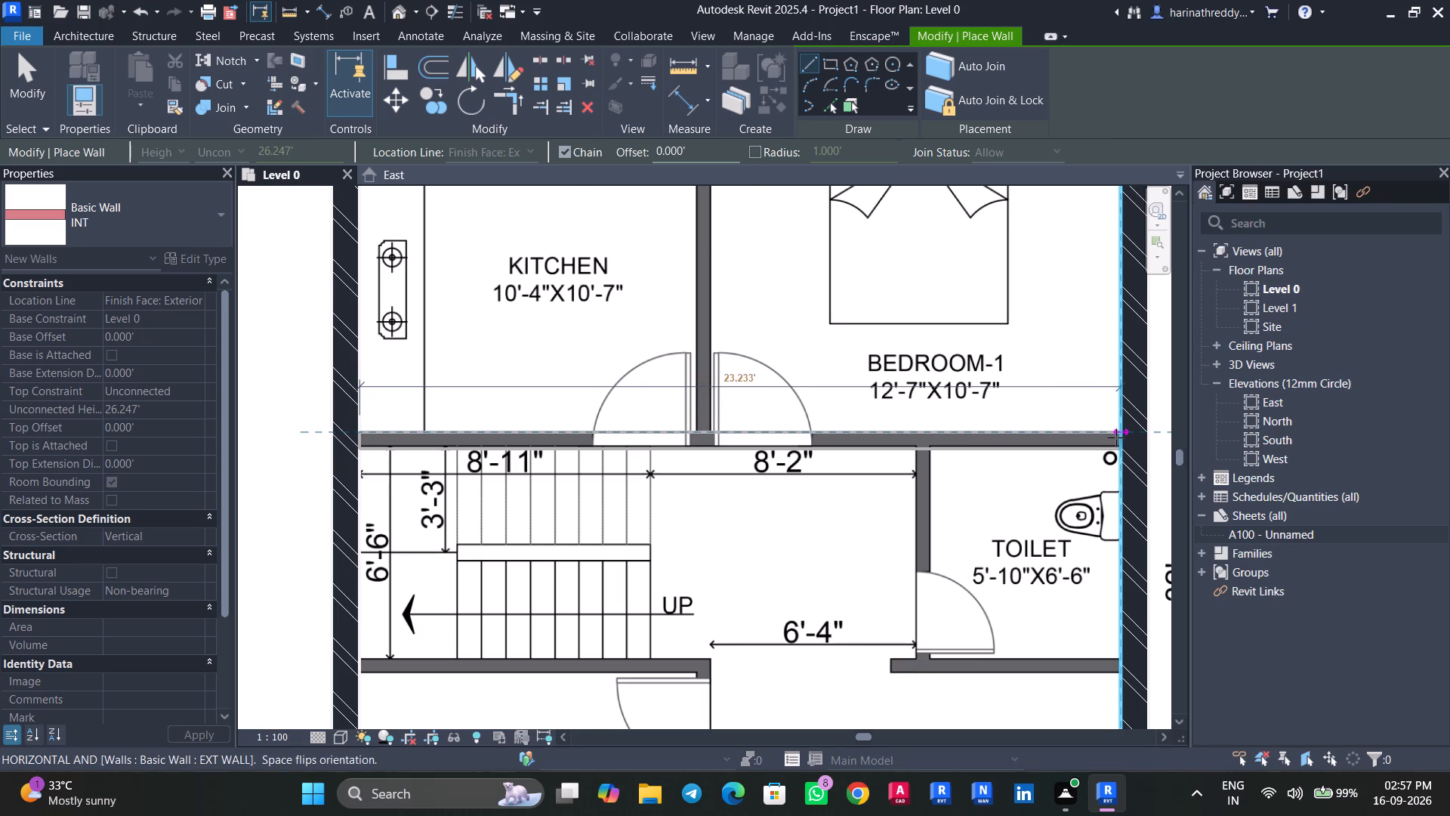
{"action": "scroll", "coordinate": [1118, 437], "scroll_direction": "up", "scroll_amount": 13}
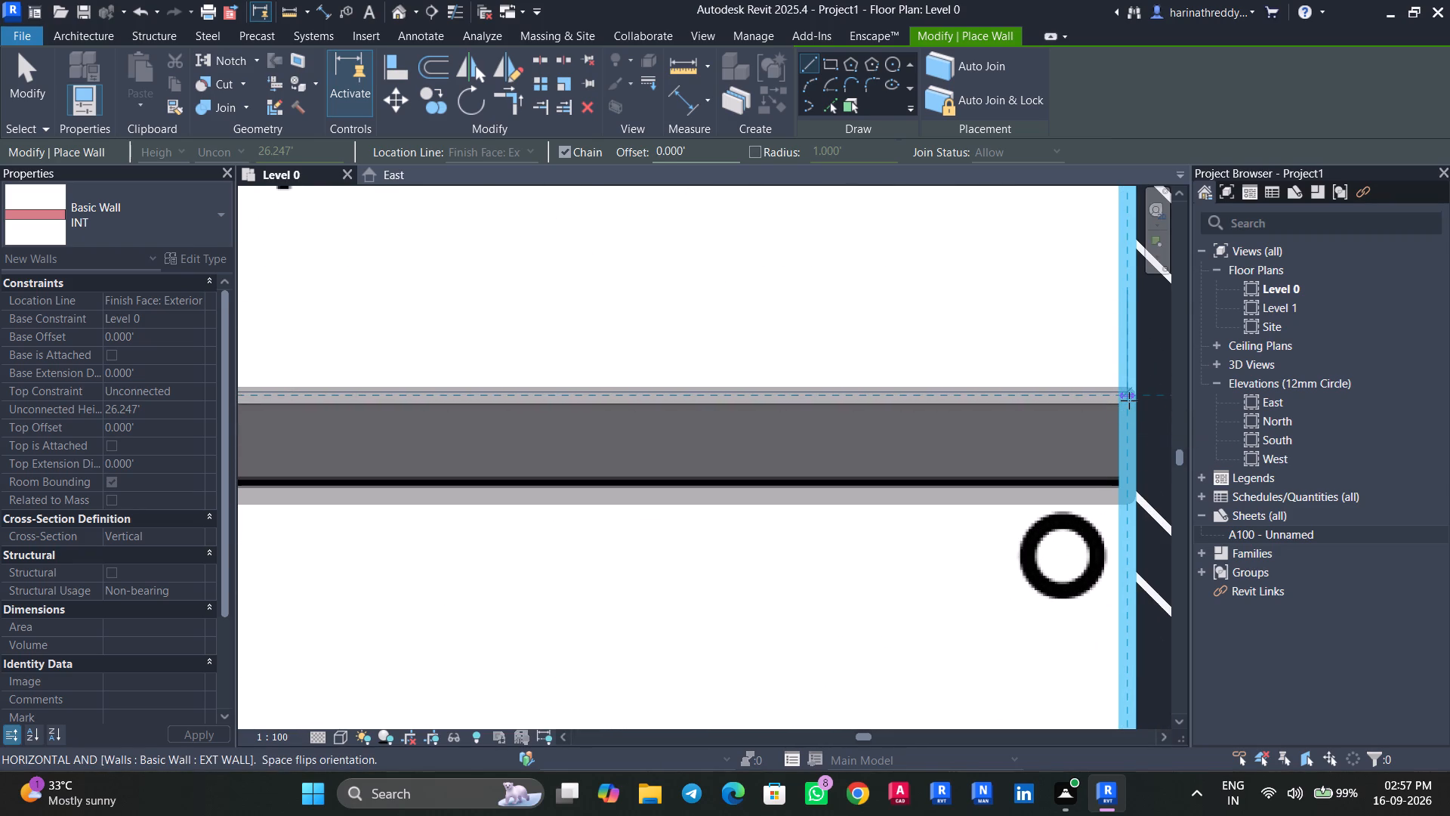
{"action": "left_click", "coordinate": [1129, 400]}
{"action": "key", "text": "Escape"}
Draw an INT wall about 13' long between Bedroom-2 and the hall, from the entry-side exterior wall to the stair wall's corner.
{"action": "scroll", "coordinate": [1109, 406], "scroll_direction": "down", "scroll_amount": 6}
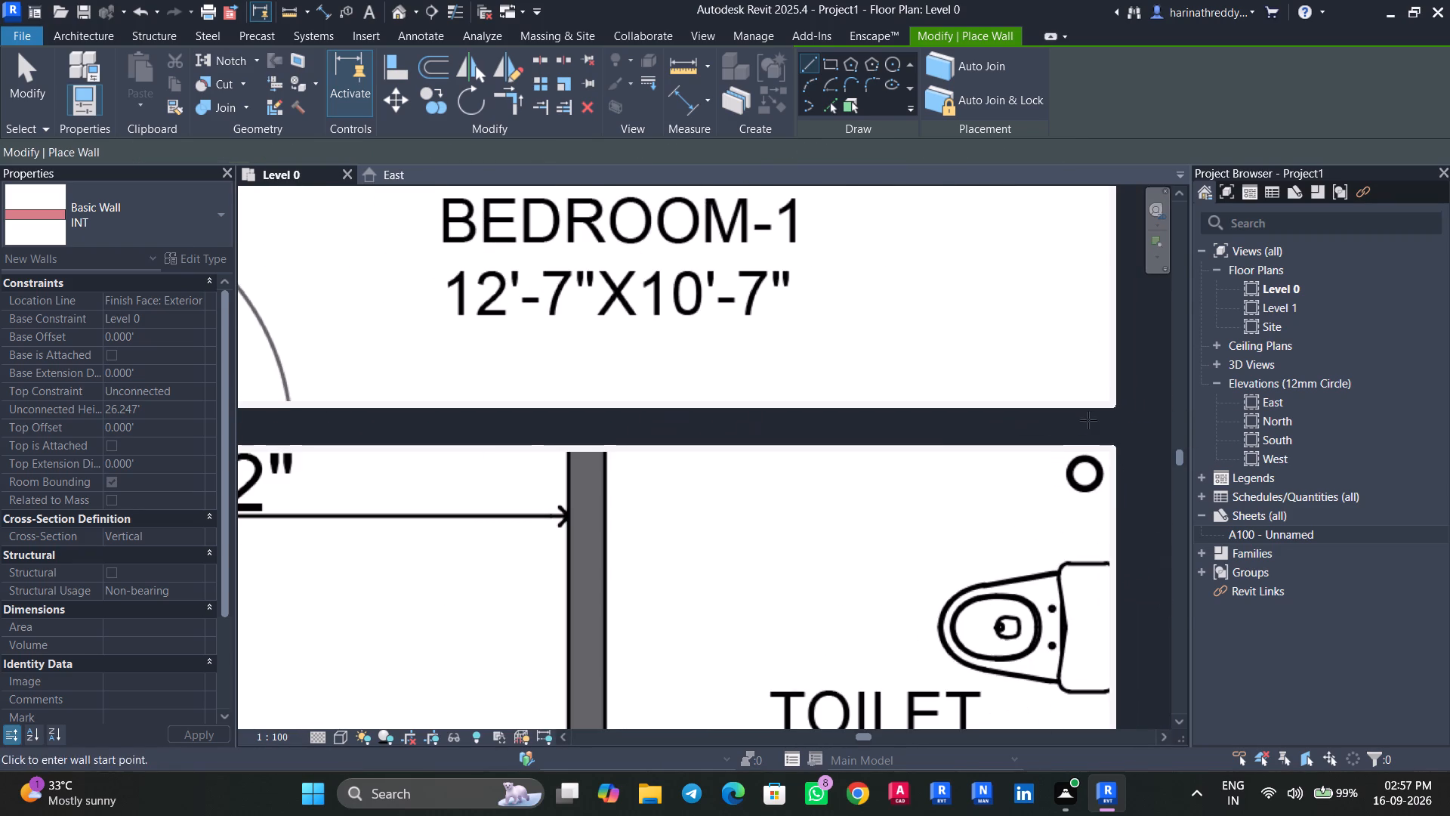
{"action": "scroll", "coordinate": [938, 439], "scroll_direction": "down", "scroll_amount": 6}
{"action": "scroll", "coordinate": [604, 456], "scroll_direction": "down", "scroll_amount": 5}
{"action": "middle_click_drag", "start_coordinate": [601, 620], "coordinate": [665, 402]}
{"action": "scroll", "coordinate": [599, 586], "scroll_direction": "up", "scroll_amount": 8}
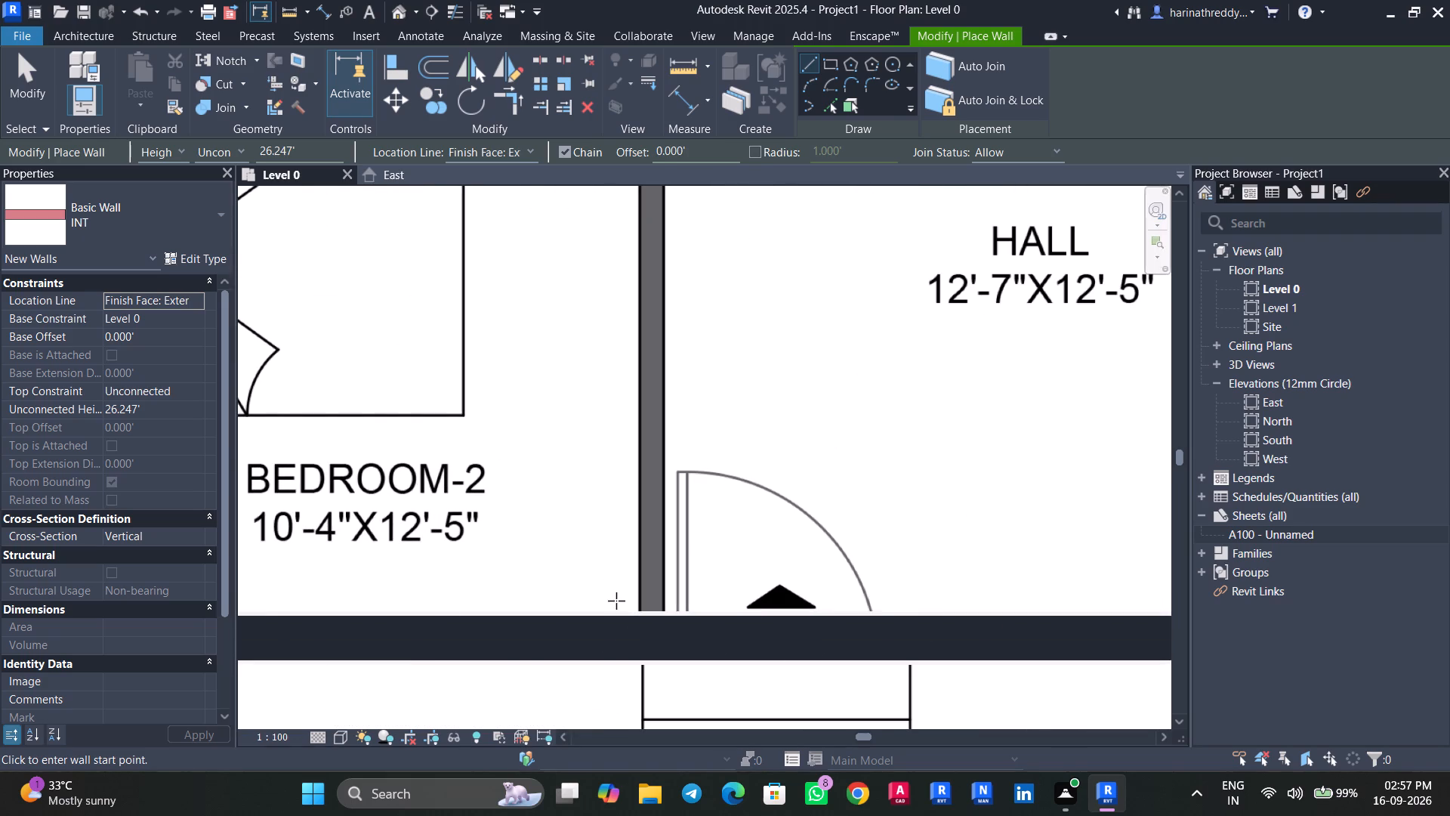
{"action": "scroll", "coordinate": [638, 614], "scroll_direction": "up", "scroll_amount": 9}
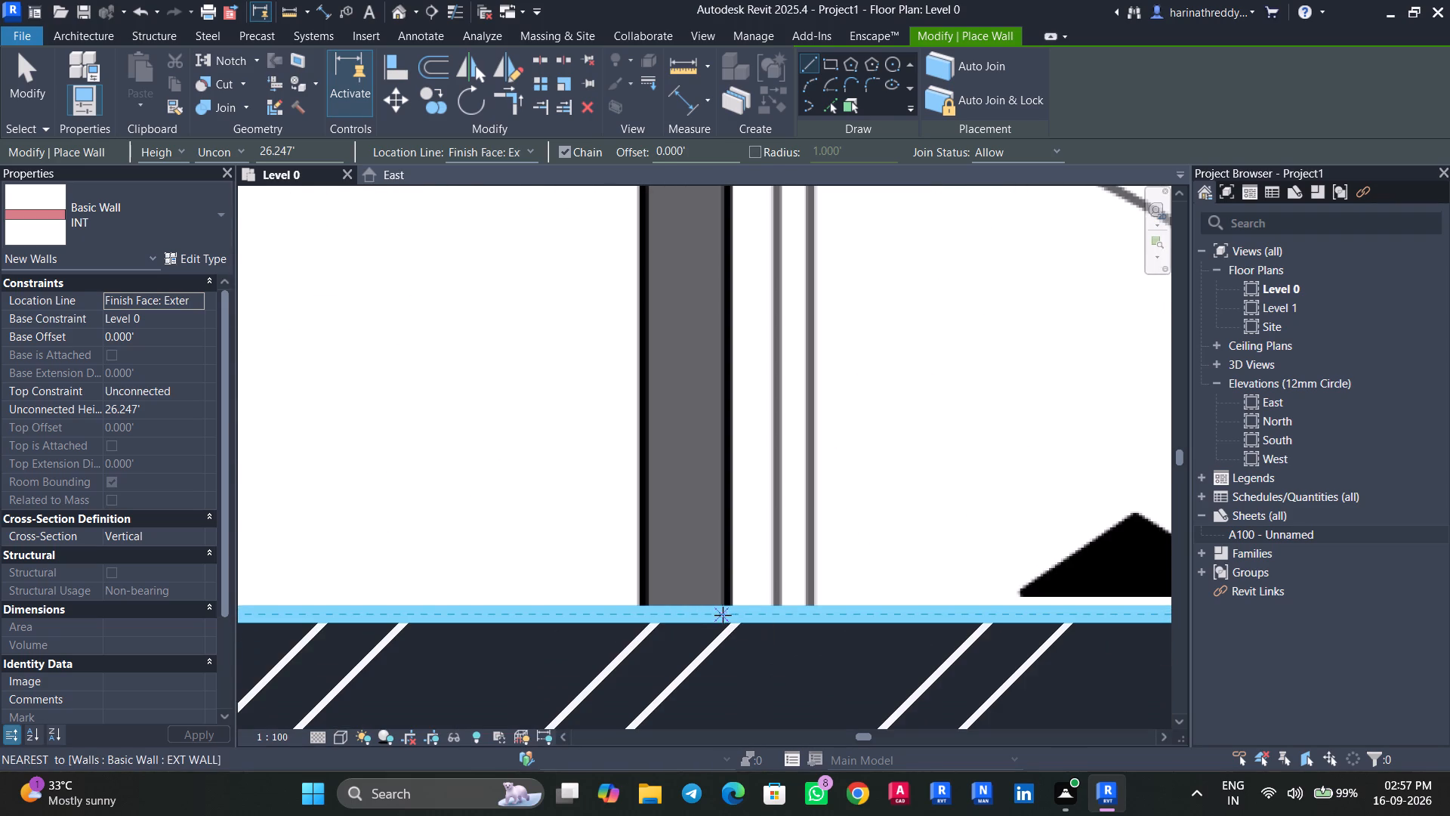
{"action": "left_click", "coordinate": [727, 614]}
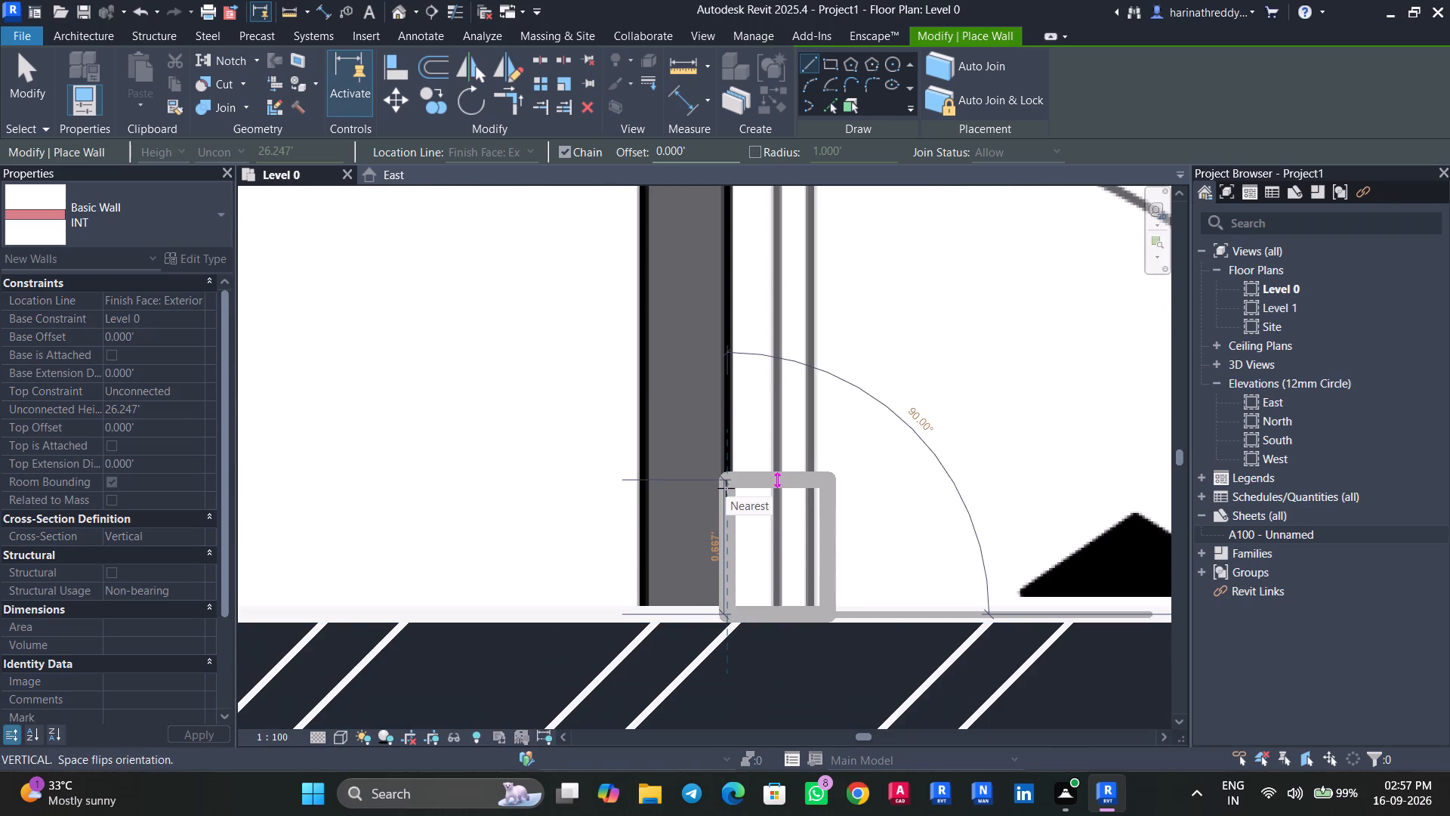
{"action": "key", "text": "space"}
{"action": "scroll", "coordinate": [725, 438], "scroll_direction": "down", "scroll_amount": 2}
{"action": "scroll", "coordinate": [725, 438], "scroll_direction": "up", "scroll_amount": 1}
{"action": "scroll", "coordinate": [725, 438], "scroll_direction": "down", "scroll_amount": 2}
{"action": "middle_click_drag", "start_coordinate": [724, 435], "coordinate": [714, 815]}
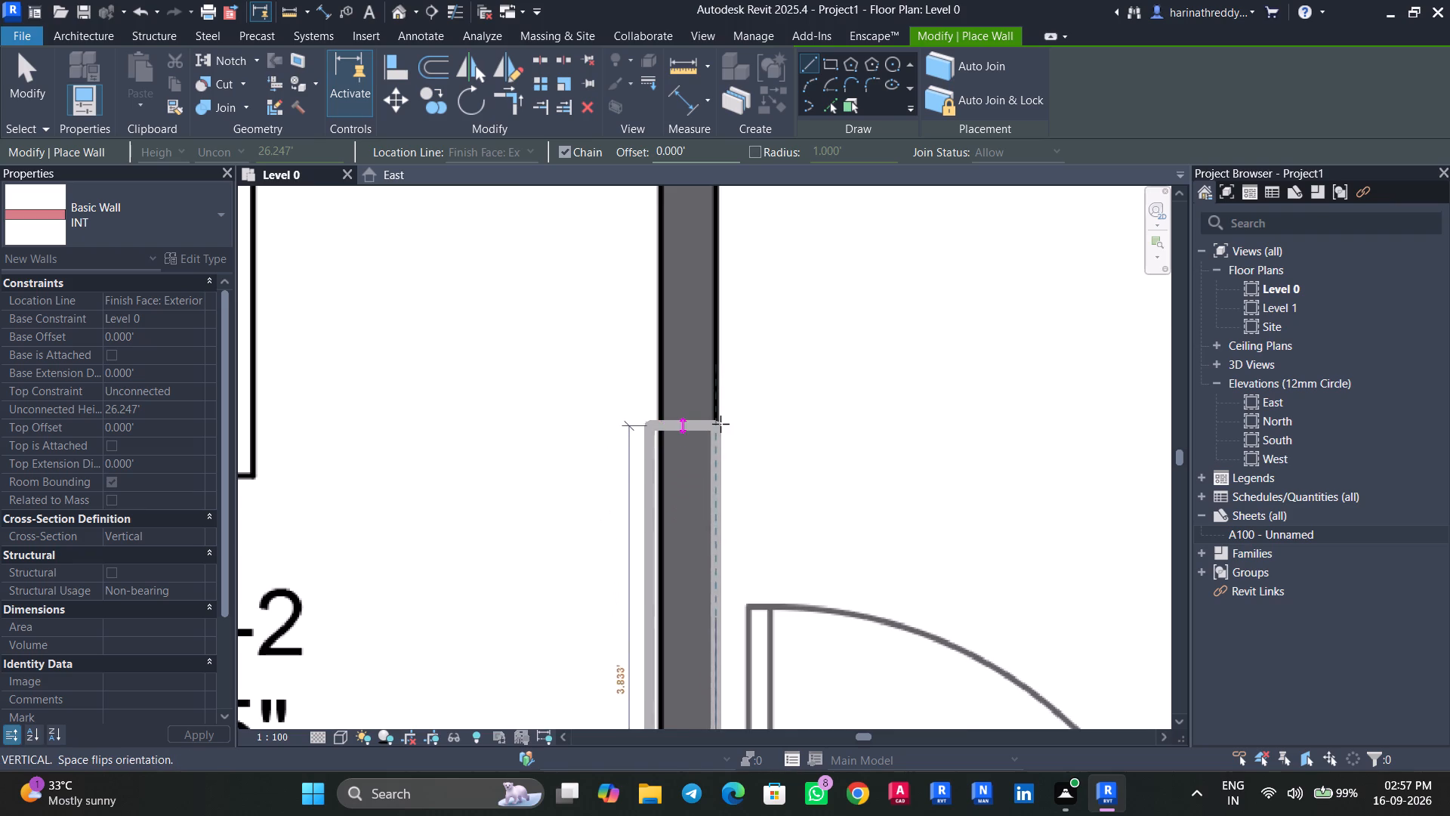
{"action": "scroll", "coordinate": [720, 423], "scroll_direction": "down", "scroll_amount": 9}
{"action": "middle_click_drag", "start_coordinate": [722, 446], "coordinate": [729, 815]}
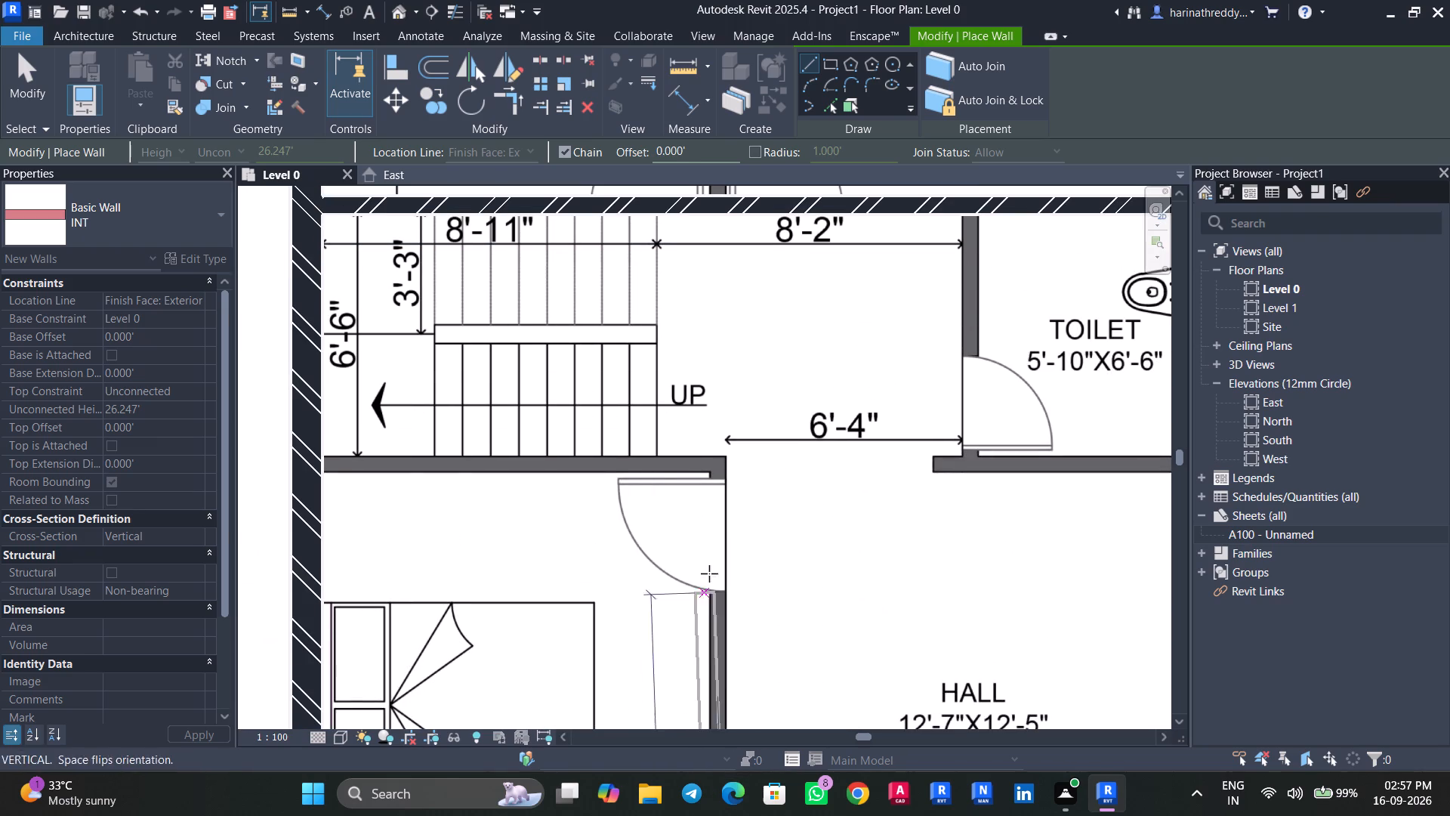
{"action": "scroll", "coordinate": [734, 459], "scroll_direction": "up", "scroll_amount": 7}
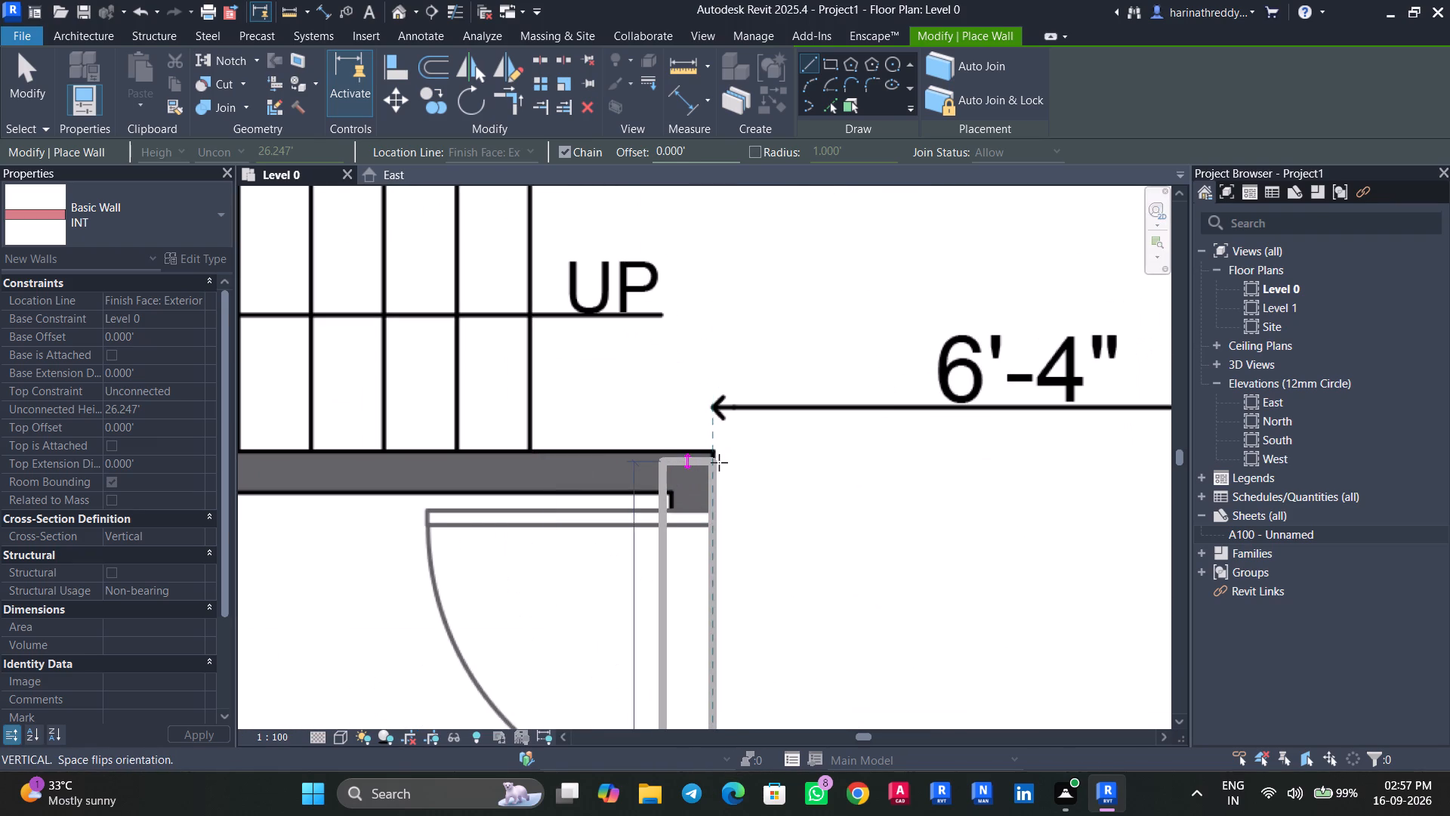
{"action": "scroll", "coordinate": [718, 462], "scroll_direction": "up", "scroll_amount": 7}
{"action": "scroll", "coordinate": [710, 440], "scroll_direction": "down", "scroll_amount": 8}
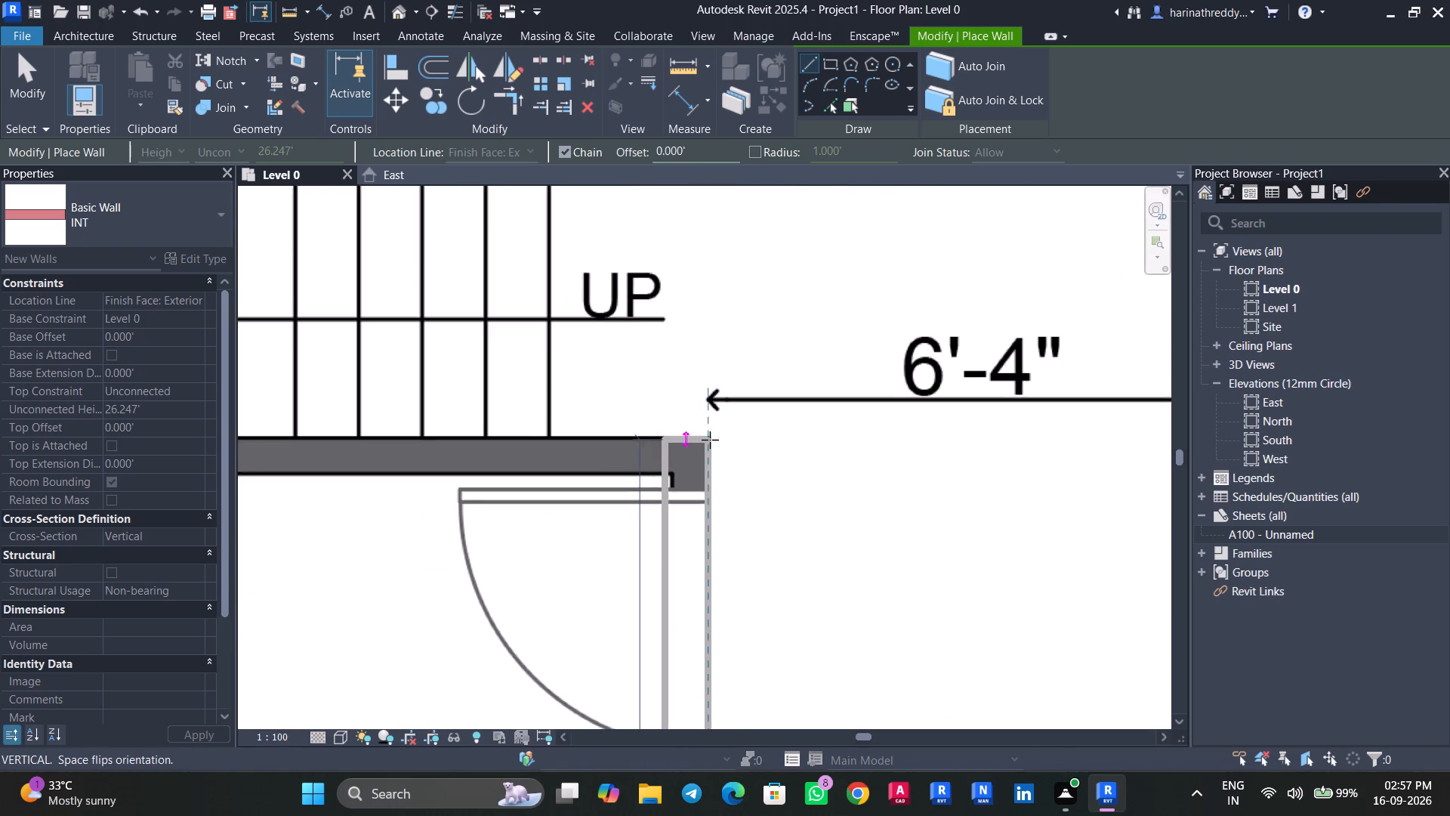
{"action": "scroll", "coordinate": [710, 440], "scroll_direction": "down", "scroll_amount": 10}
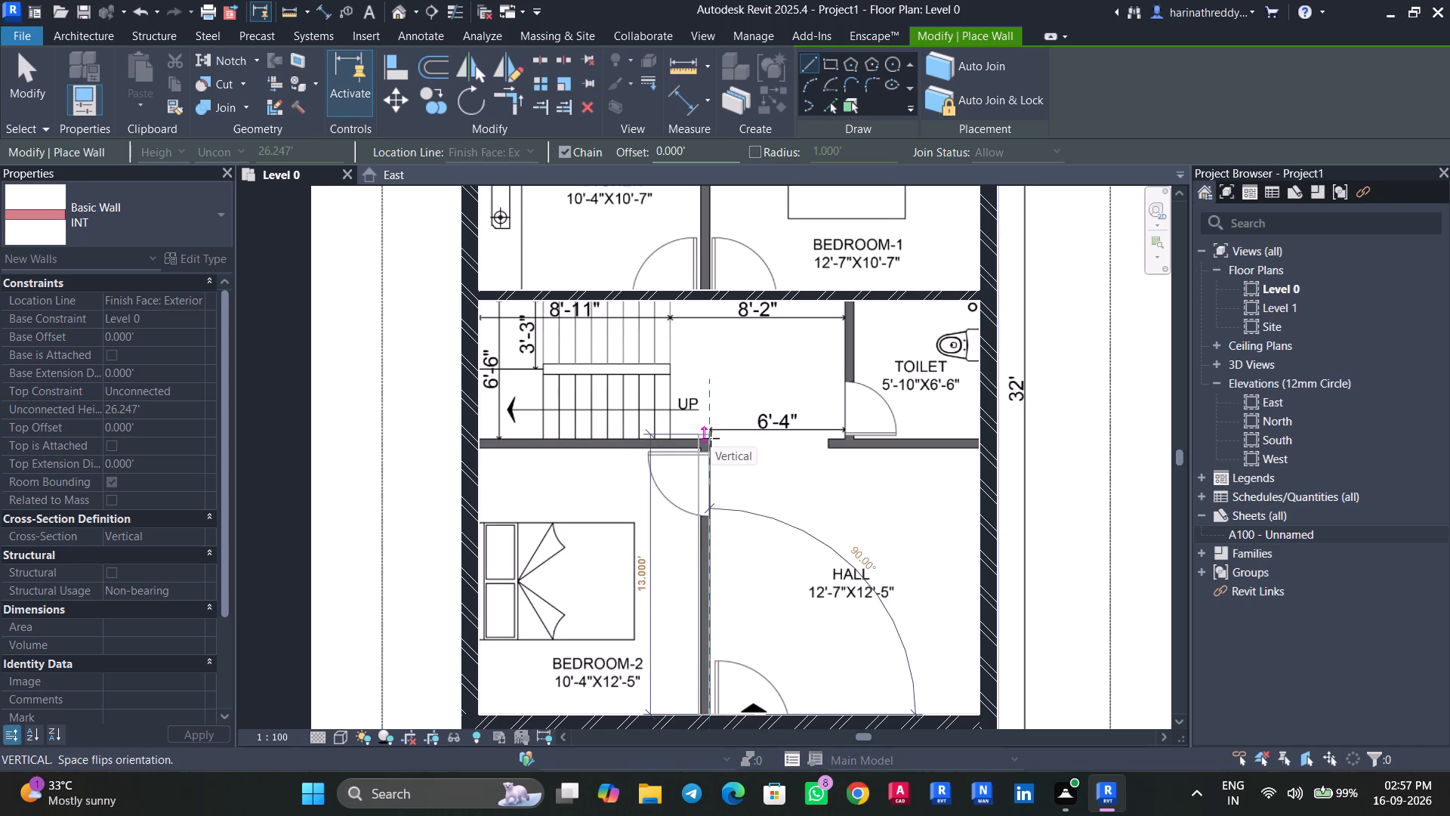
{"action": "scroll", "coordinate": [711, 438], "scroll_direction": "up", "scroll_amount": 3}
{"action": "scroll", "coordinate": [711, 438], "scroll_direction": "down", "scroll_amount": 1}
{"action": "scroll", "coordinate": [711, 438], "scroll_direction": "up", "scroll_amount": 4}
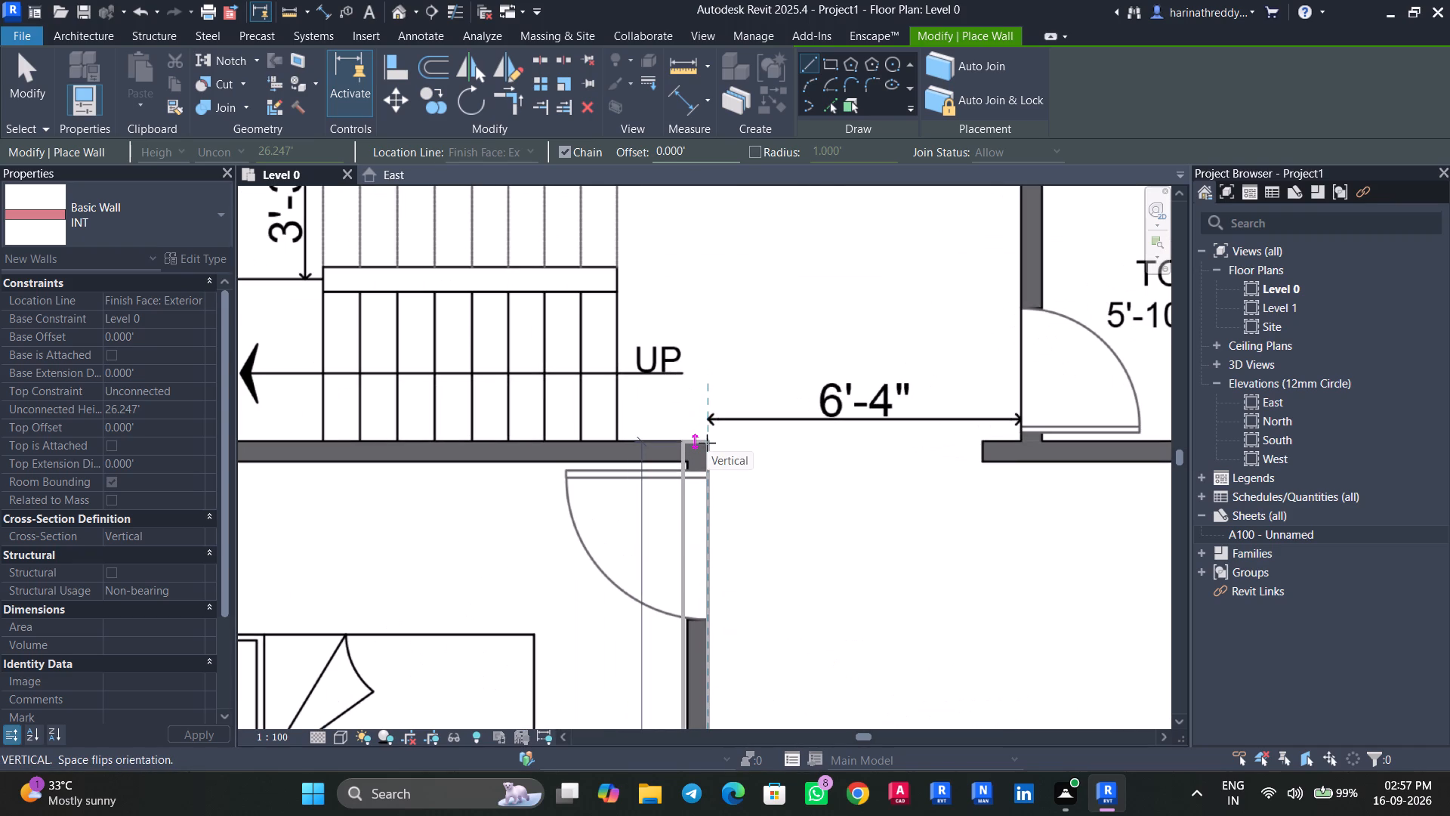
{"action": "left_click", "coordinate": [707, 442]}
{"action": "key", "text": "Escape"}
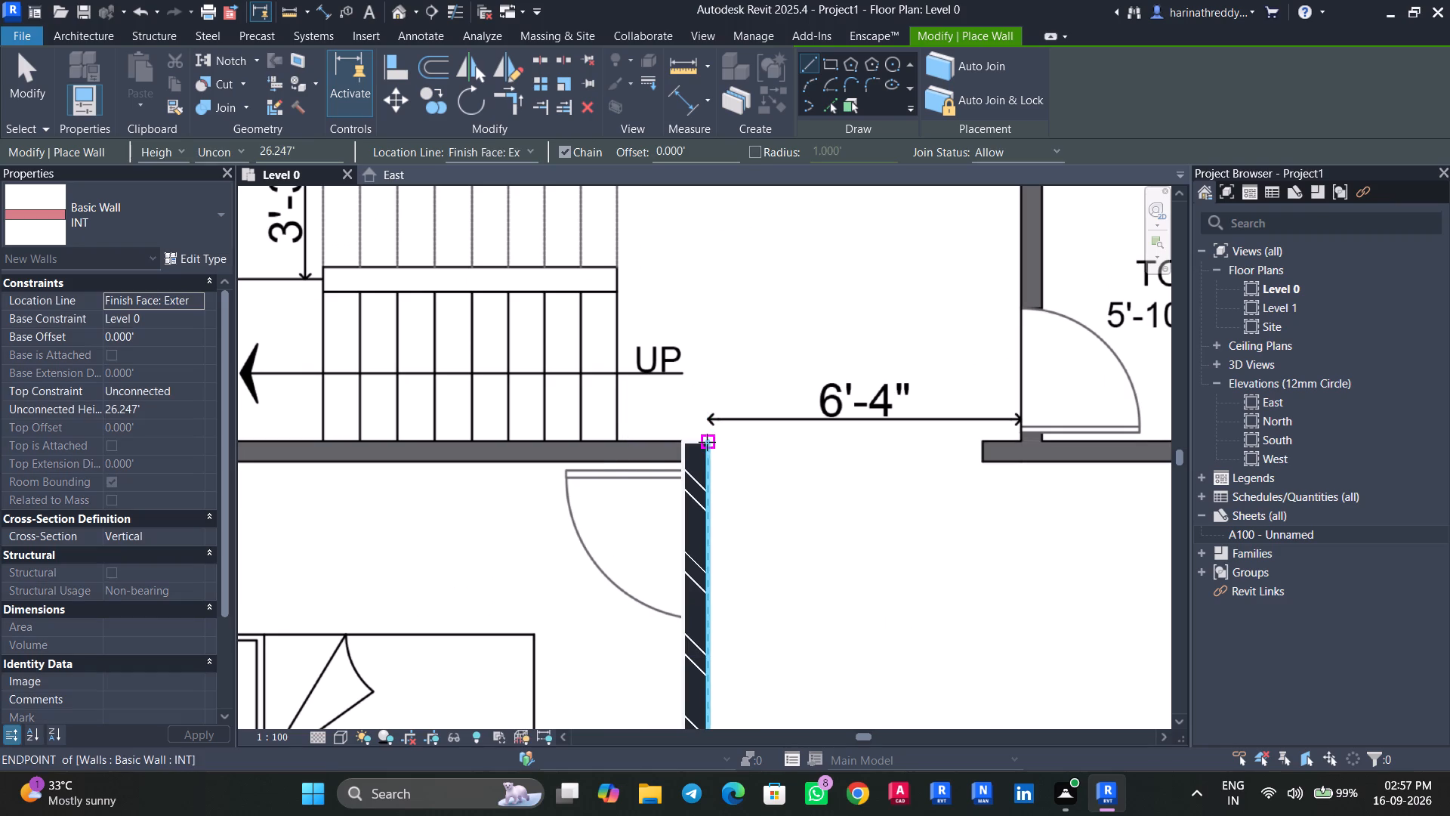
Draw an INT wall between the staircase and Bedroom-2, from the Bedroom-2/hall wall's end to the side exterior wall, flipped onto the plan's wall.
{"action": "left_click", "coordinate": [683, 438]}
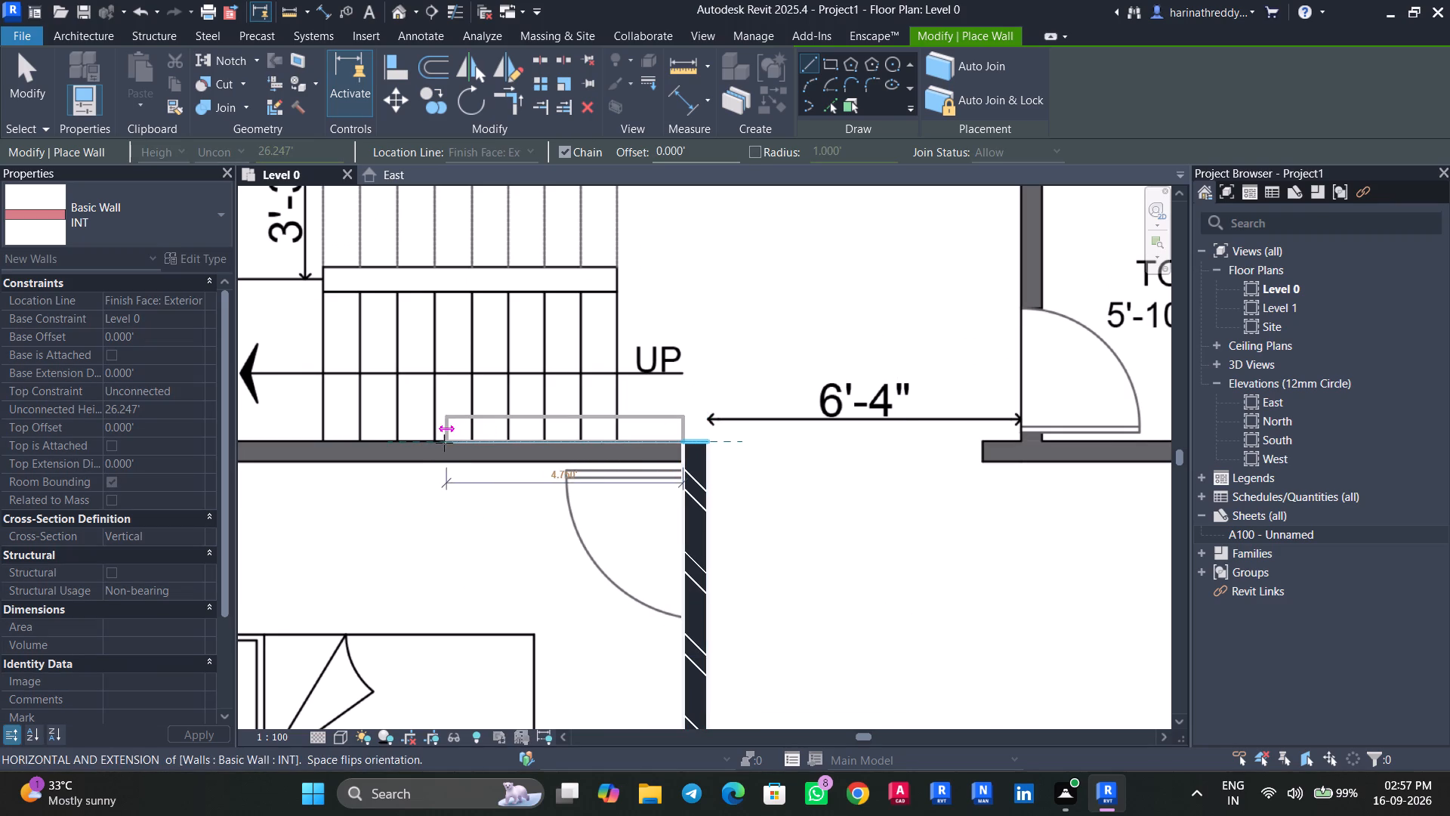
{"action": "key", "text": "space"}
{"action": "middle_click_drag", "start_coordinate": [340, 443], "coordinate": [664, 478]}
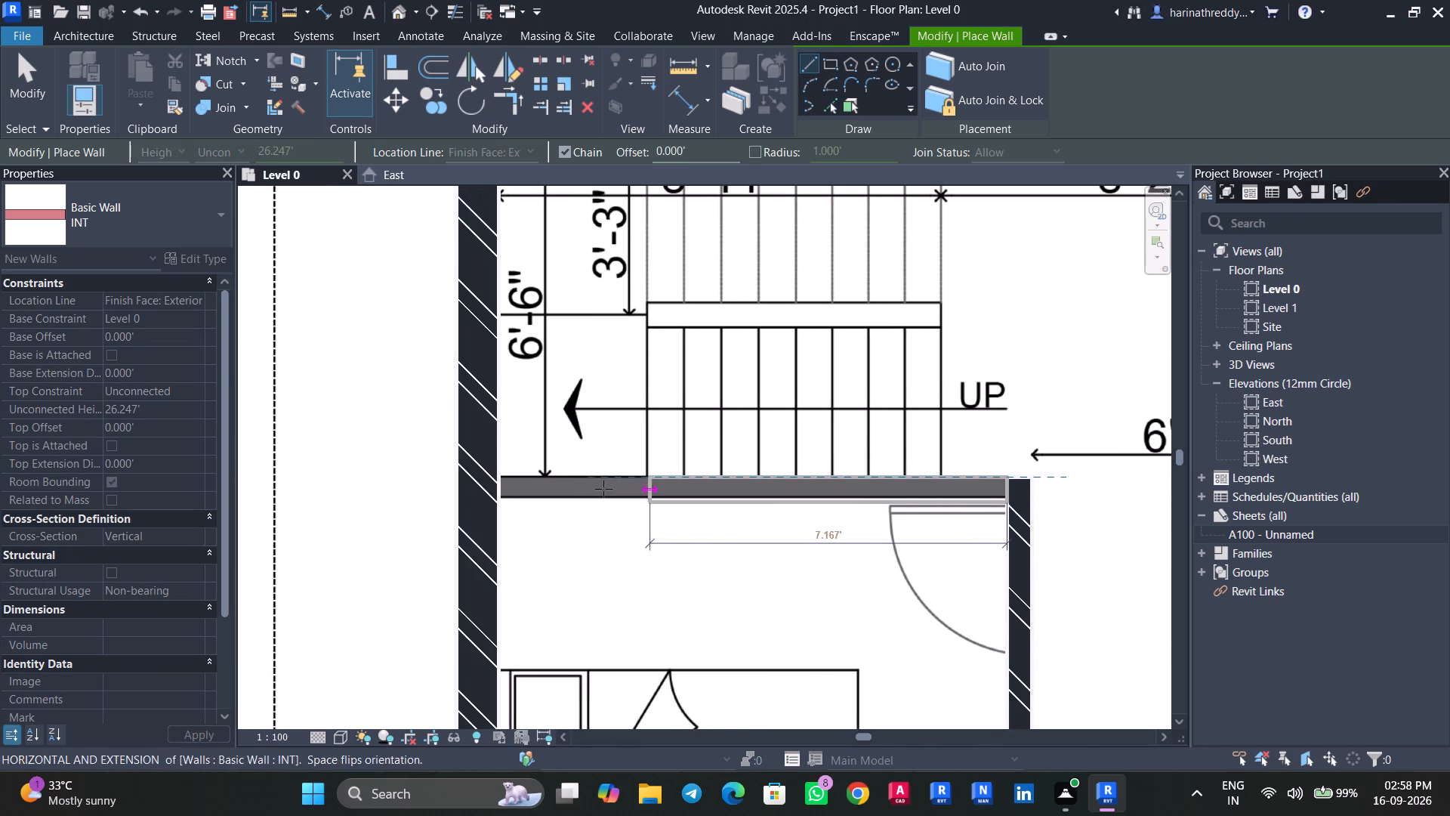
{"action": "scroll", "coordinate": [502, 484], "scroll_direction": "up", "scroll_amount": 14}
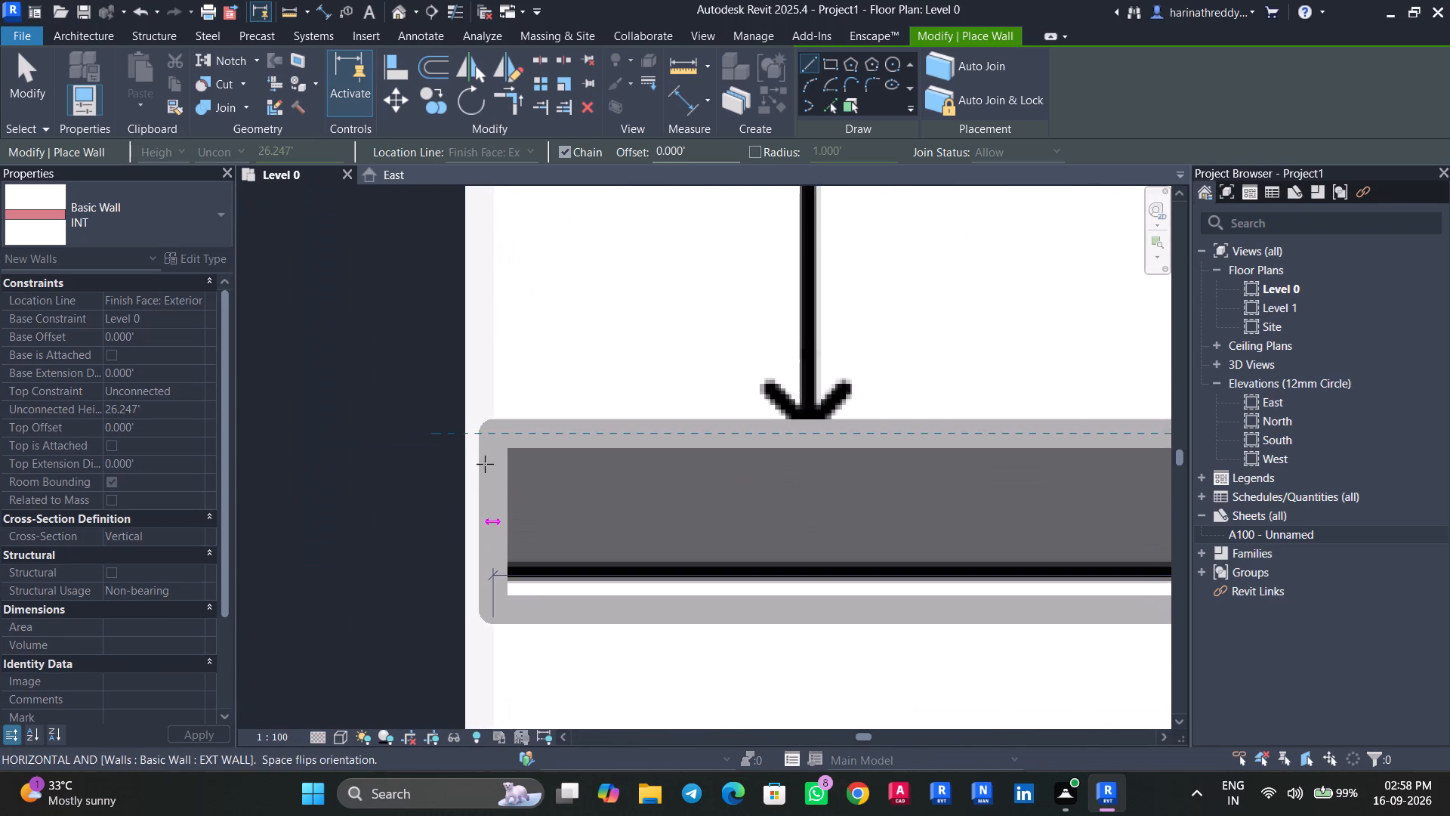
{"action": "left_click", "coordinate": [480, 459]}
{"action": "key", "text": "Escape"}
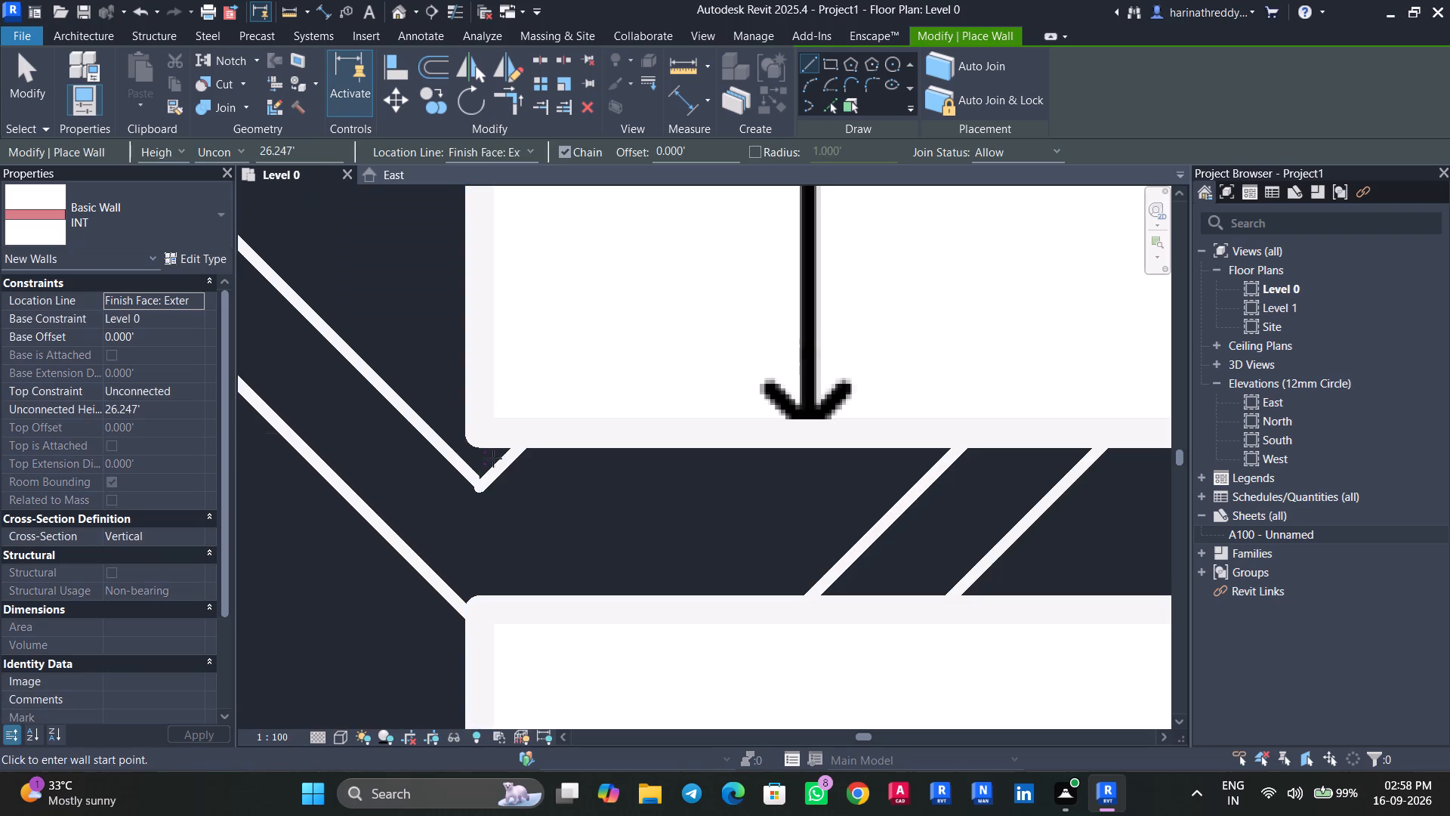
Draw an INT wall between the kitchen and Bedroom-1, from the exterior wall to the cross wall below both rooms.
{"action": "scroll", "coordinate": [530, 455], "scroll_direction": "down", "scroll_amount": 5}
{"action": "scroll", "coordinate": [551, 471], "scroll_direction": "down", "scroll_amount": 20}
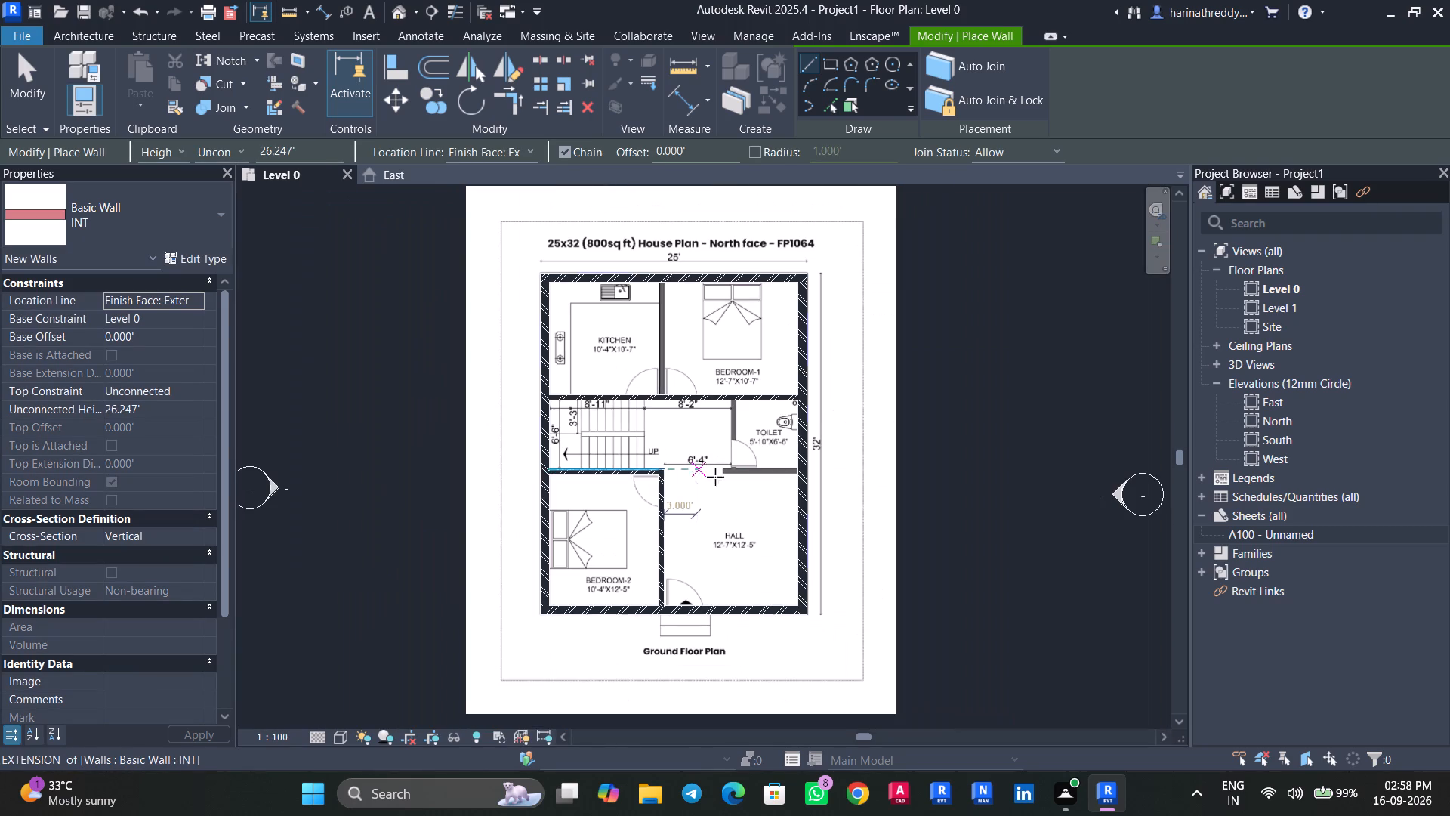
{"action": "middle_click_drag", "start_coordinate": [766, 490], "coordinate": [710, 583]}
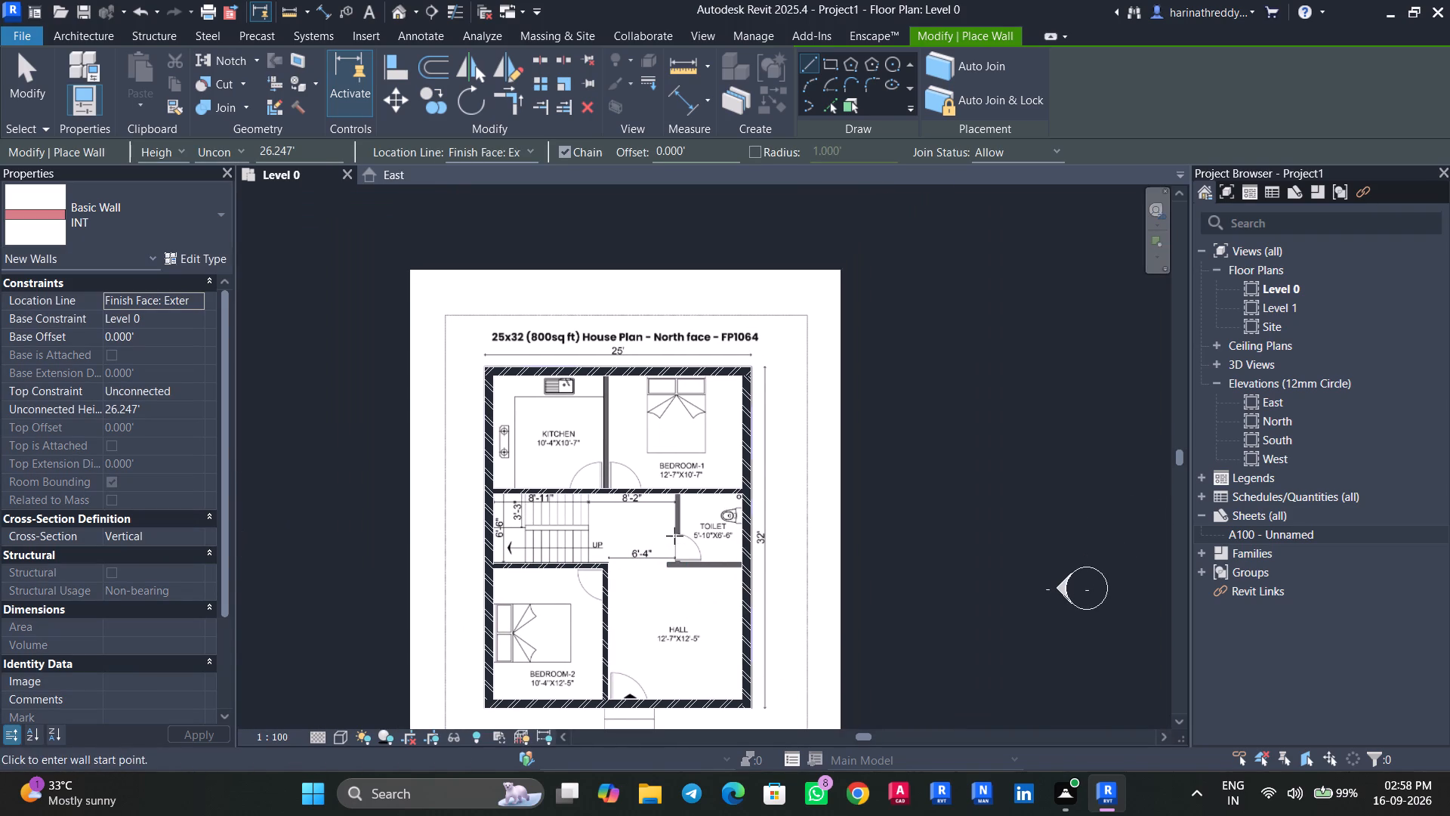
{"action": "scroll", "coordinate": [588, 394], "scroll_direction": "up", "scroll_amount": 8}
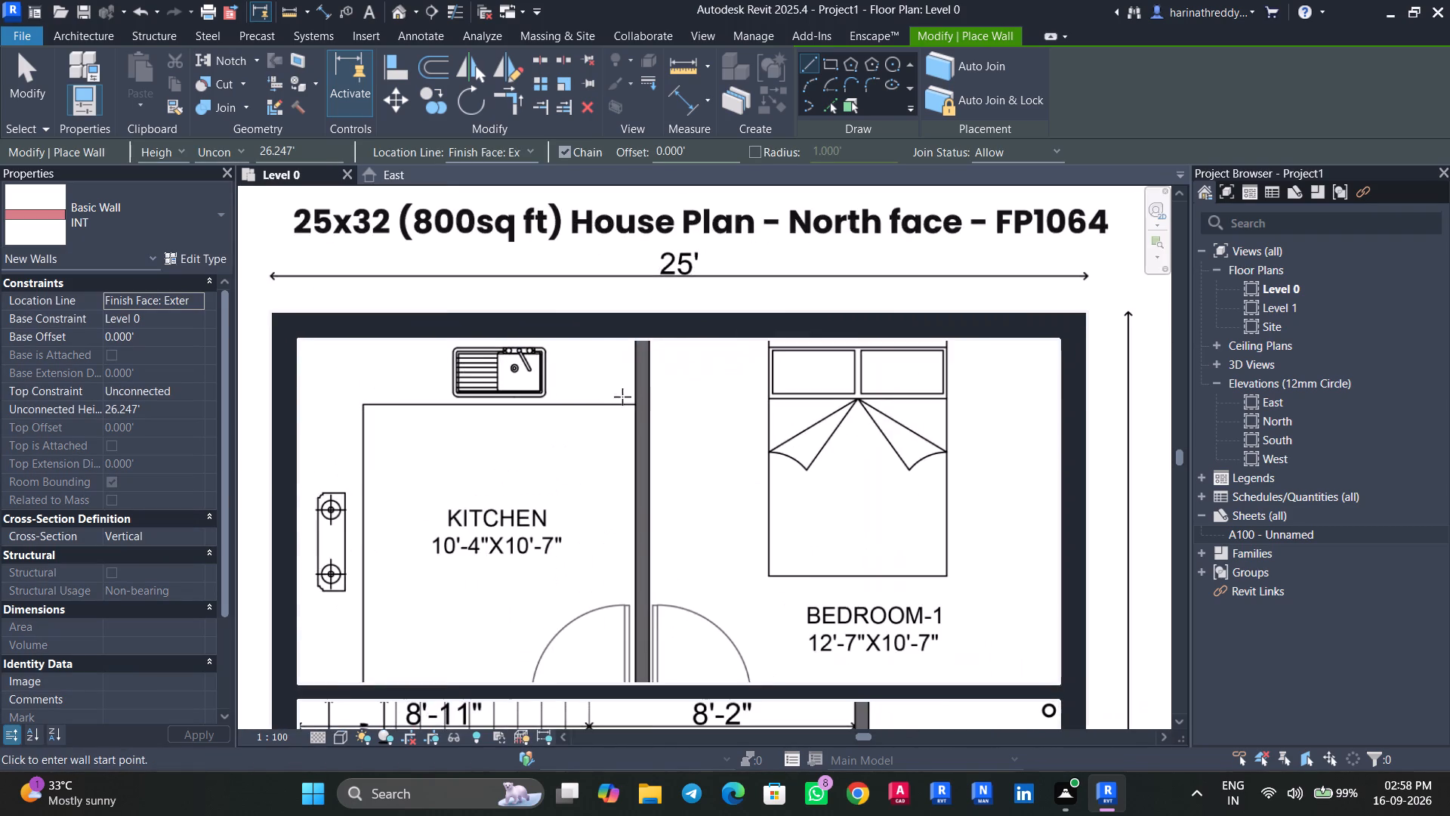
{"action": "scroll", "coordinate": [637, 371], "scroll_direction": "up", "scroll_amount": 6}
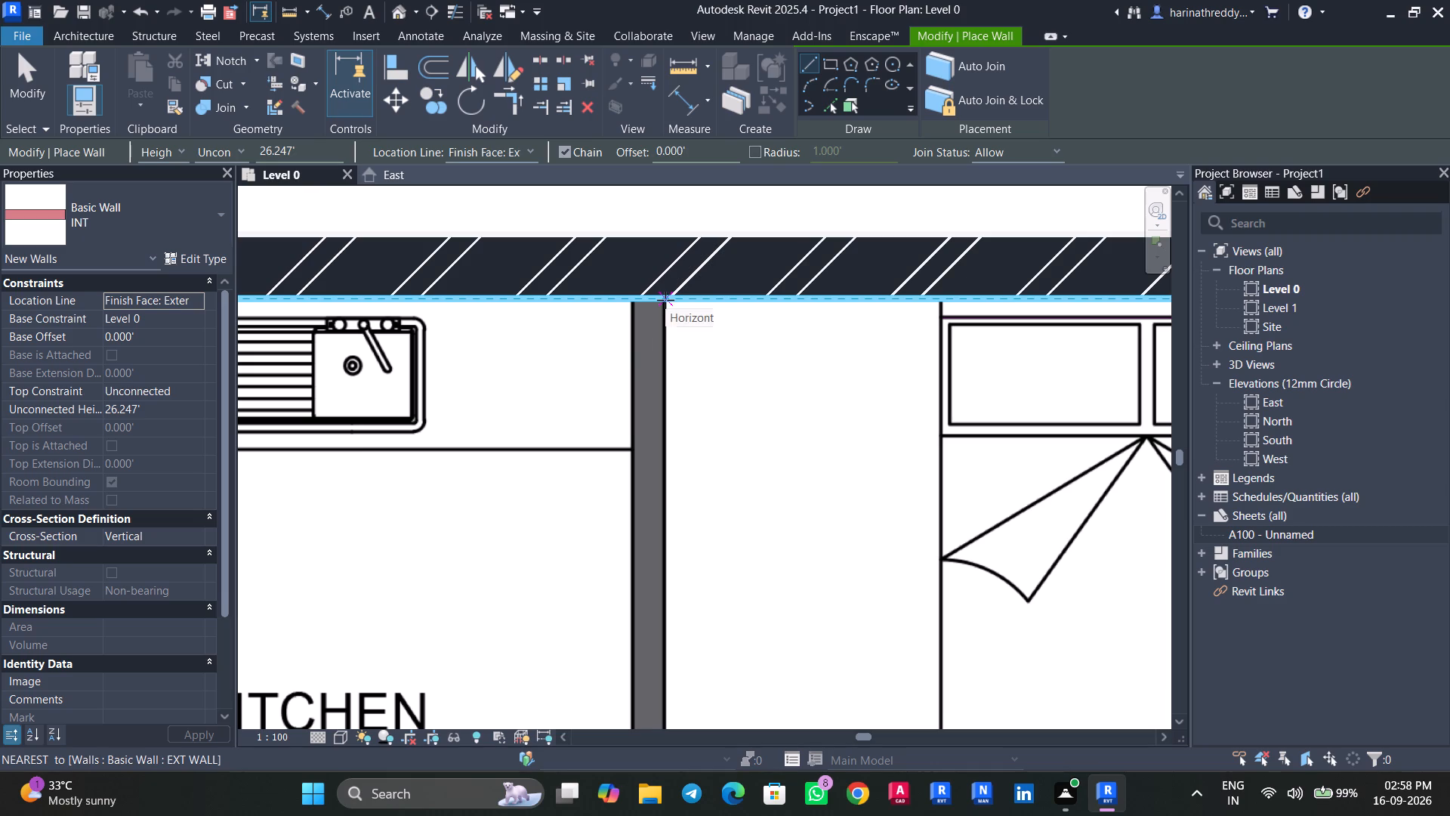
{"action": "left_click", "coordinate": [665, 300]}
{"action": "middle_click_drag", "start_coordinate": [674, 608], "coordinate": [667, 576]}
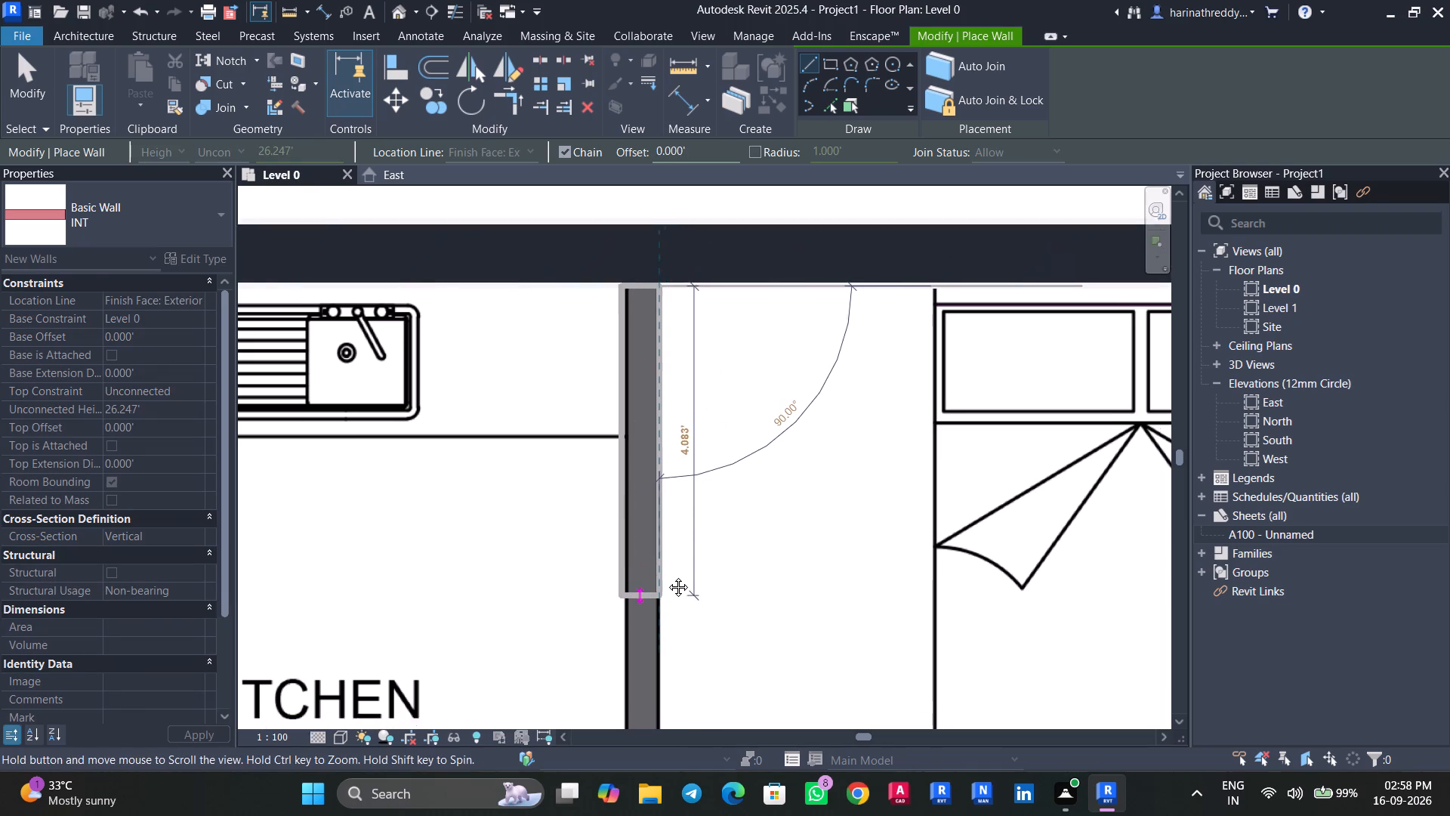
{"action": "middle_click_drag", "start_coordinate": [667, 576], "coordinate": [679, 287]}
{"action": "middle_click_drag", "start_coordinate": [671, 587], "coordinate": [646, 361]}
{"action": "scroll", "coordinate": [646, 361], "scroll_direction": "up", "scroll_amount": 1}
{"action": "left_click", "coordinate": [647, 573]}
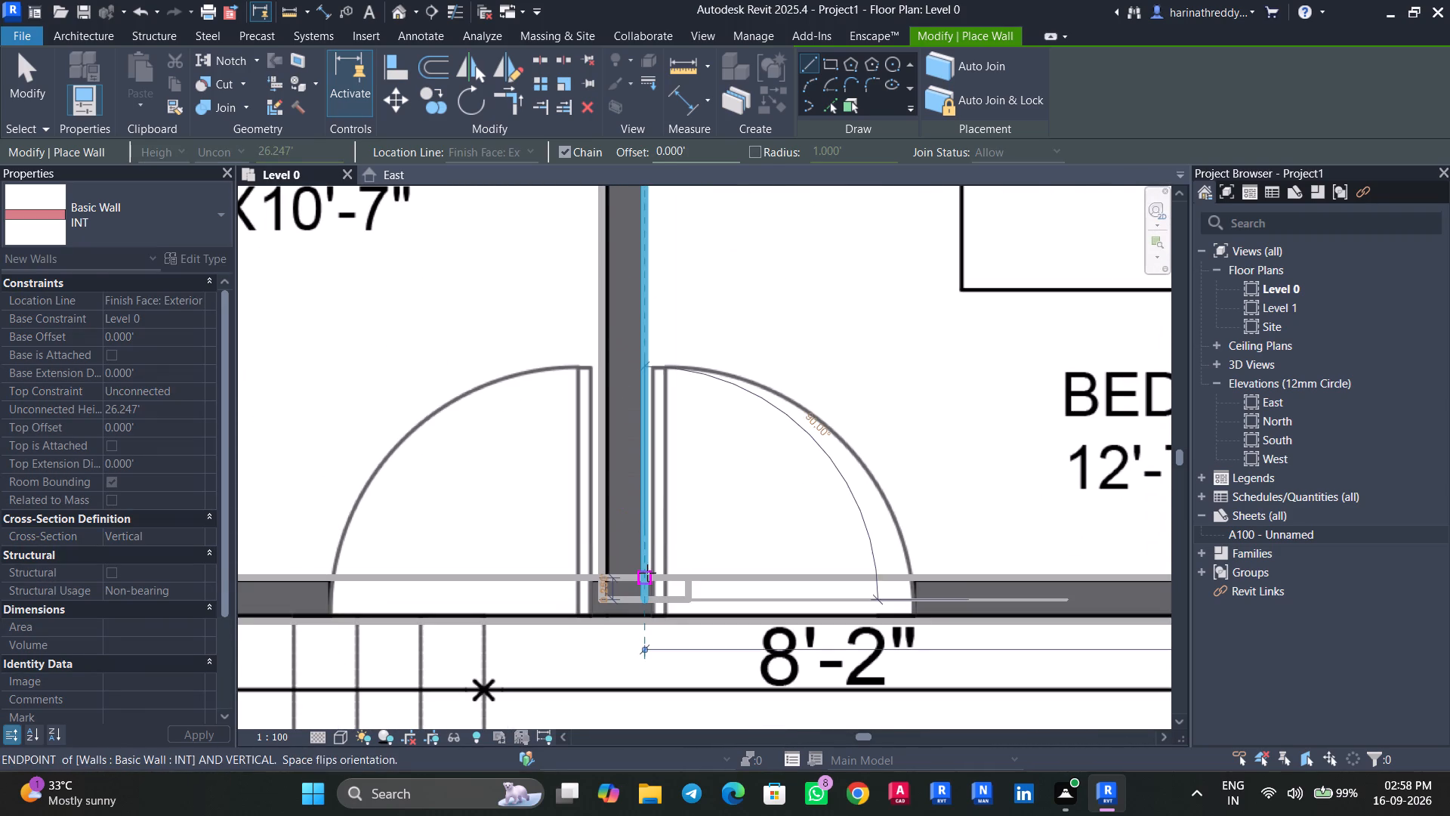
{"action": "key", "text": "Escape"}
Draw an INT wall about 6.4' long along the toilet's door side, from the cross wall below Bedroom-1 to the toilet/hall wall line.
{"action": "scroll", "coordinate": [706, 610], "scroll_direction": "down", "scroll_amount": 5}
{"action": "middle_click_drag", "start_coordinate": [706, 613], "coordinate": [607, 480]}
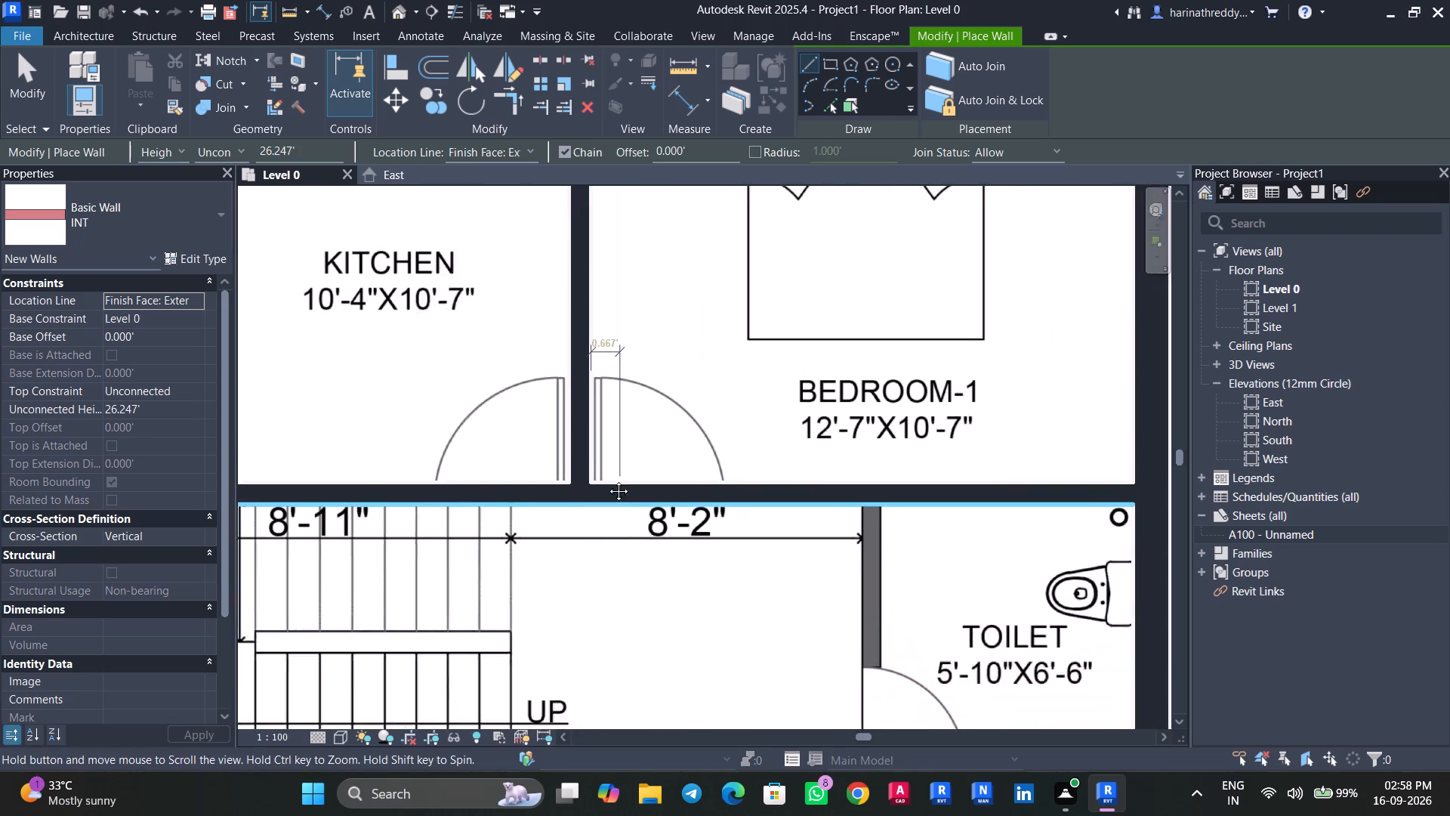
{"action": "middle_click_drag", "start_coordinate": [607, 480], "coordinate": [590, 460]}
{"action": "scroll", "coordinate": [845, 471], "scroll_direction": "up", "scroll_amount": 6}
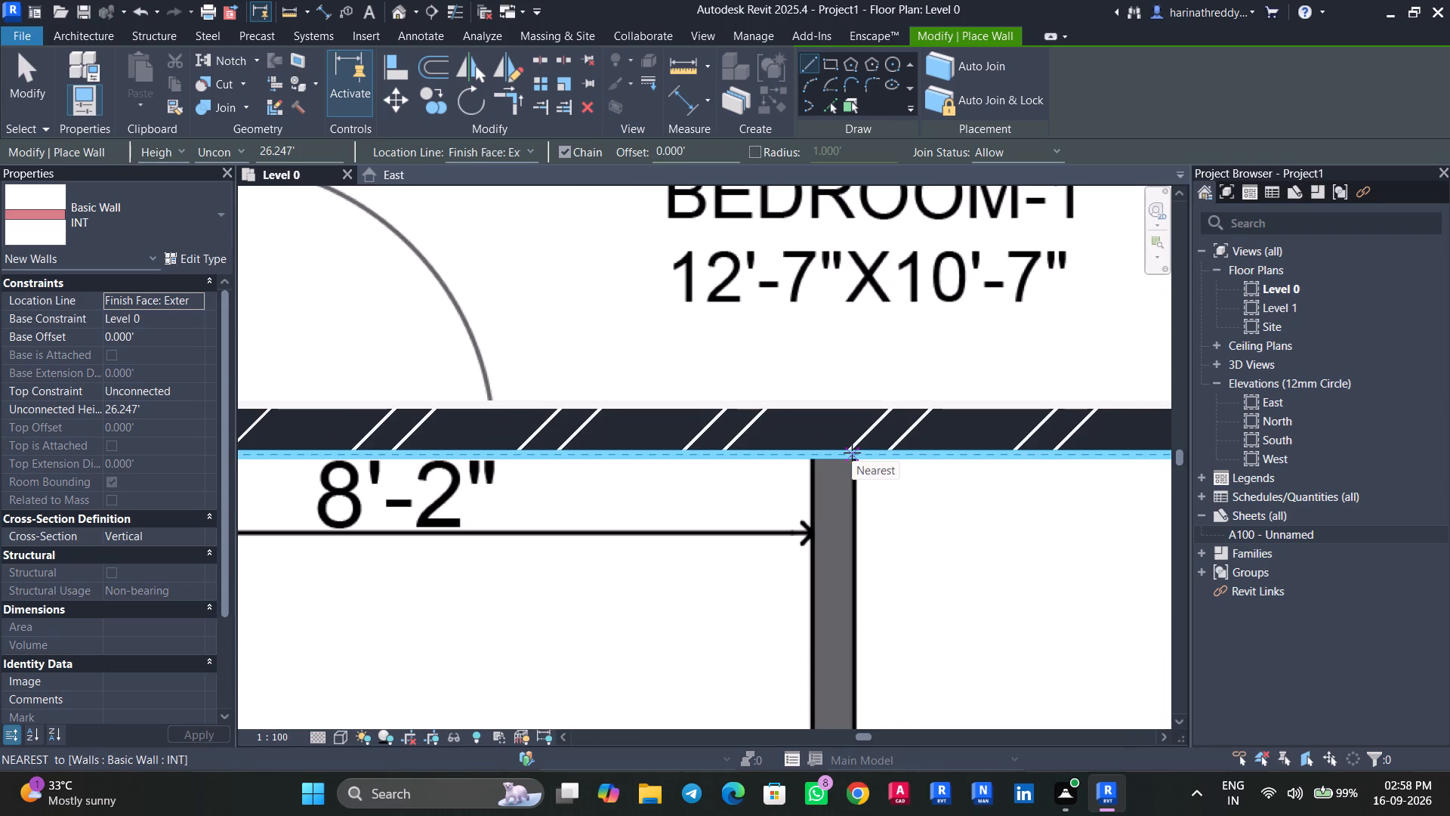
{"action": "left_click", "coordinate": [854, 450]}
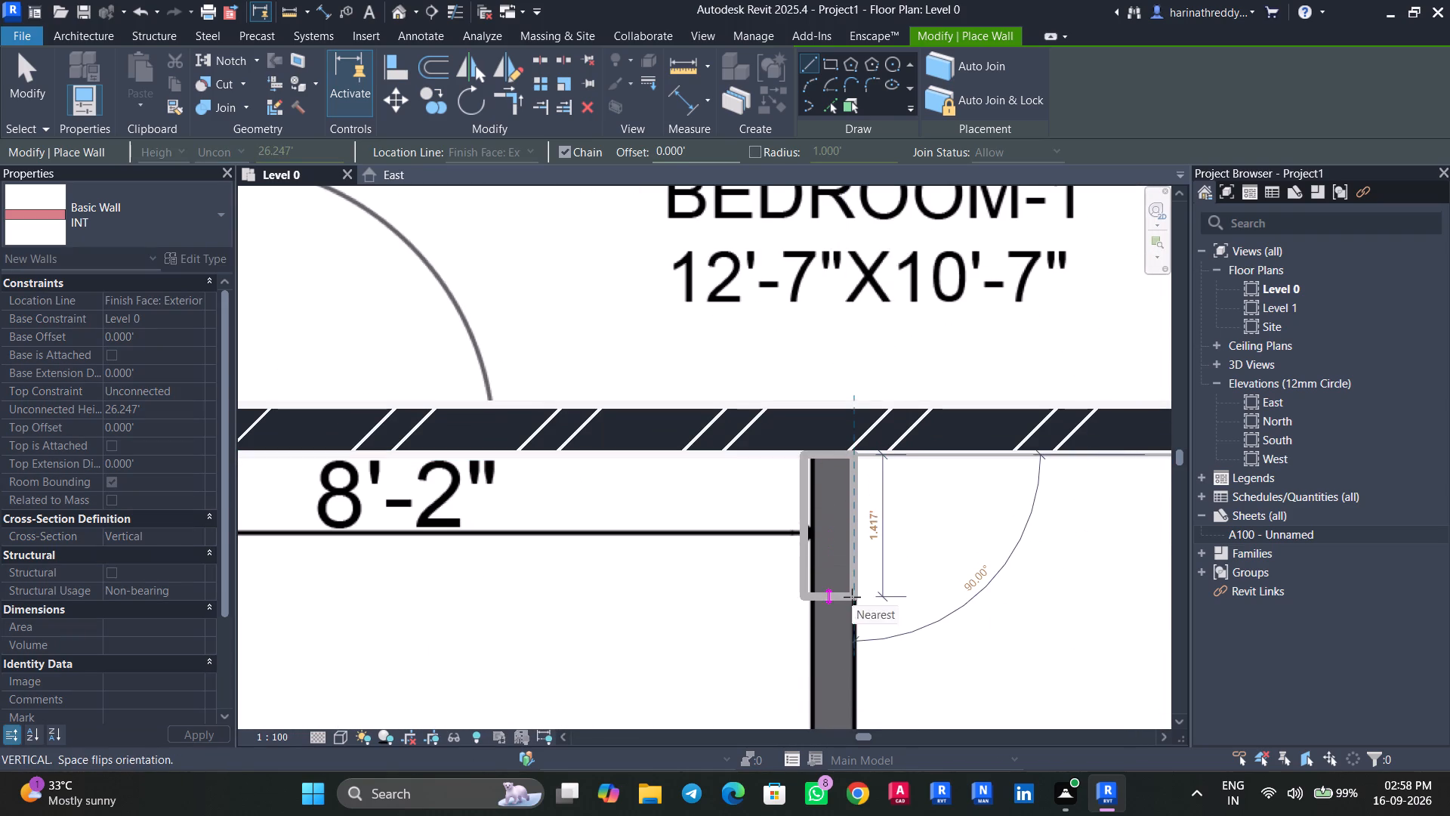
{"action": "key", "text": "Escape"}
{"action": "scroll", "coordinate": [846, 484], "scroll_direction": "up", "scroll_amount": 3}
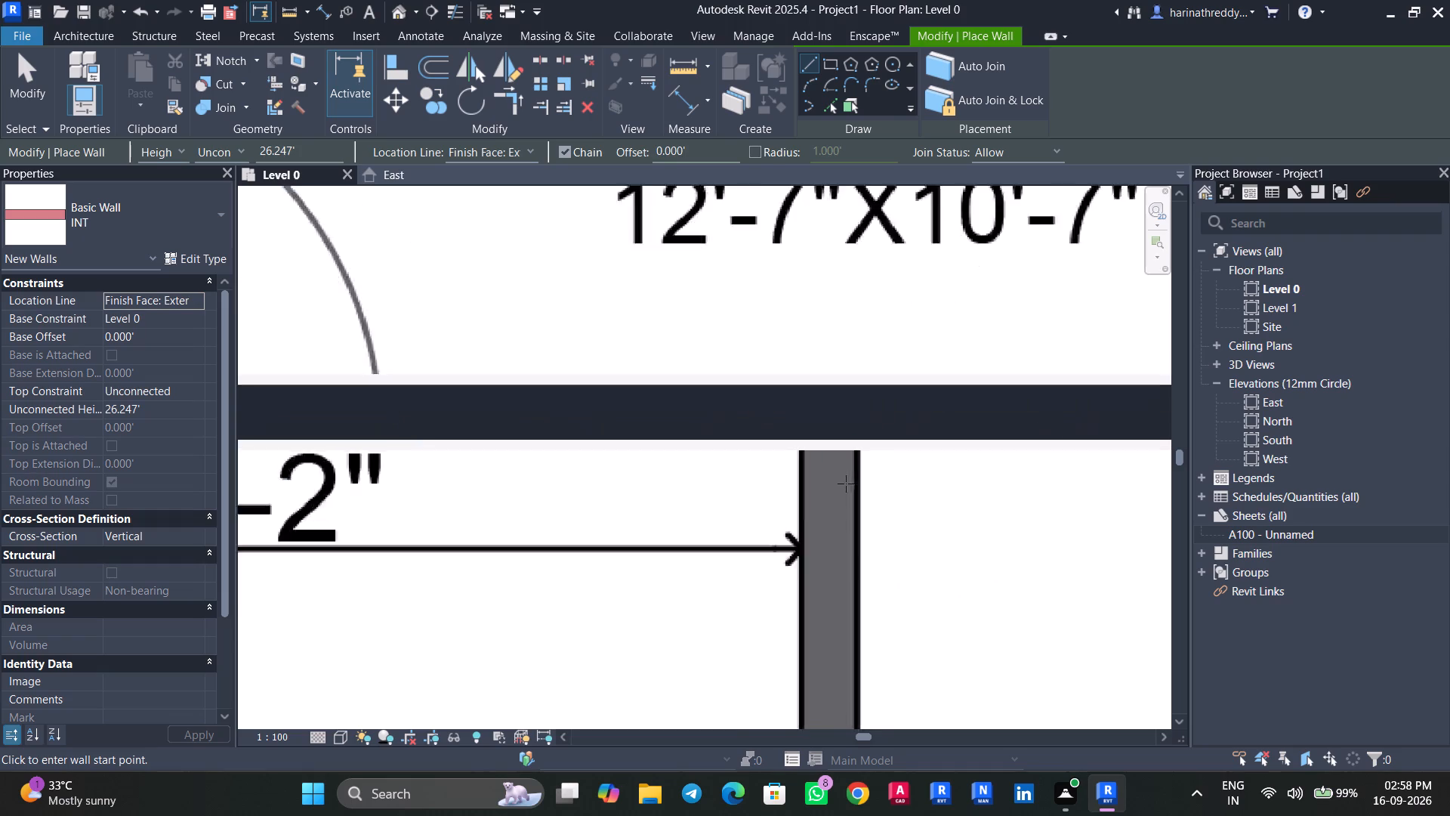
{"action": "scroll", "coordinate": [846, 484], "scroll_direction": "up", "scroll_amount": 6}
{"action": "left_click", "coordinate": [883, 381]}
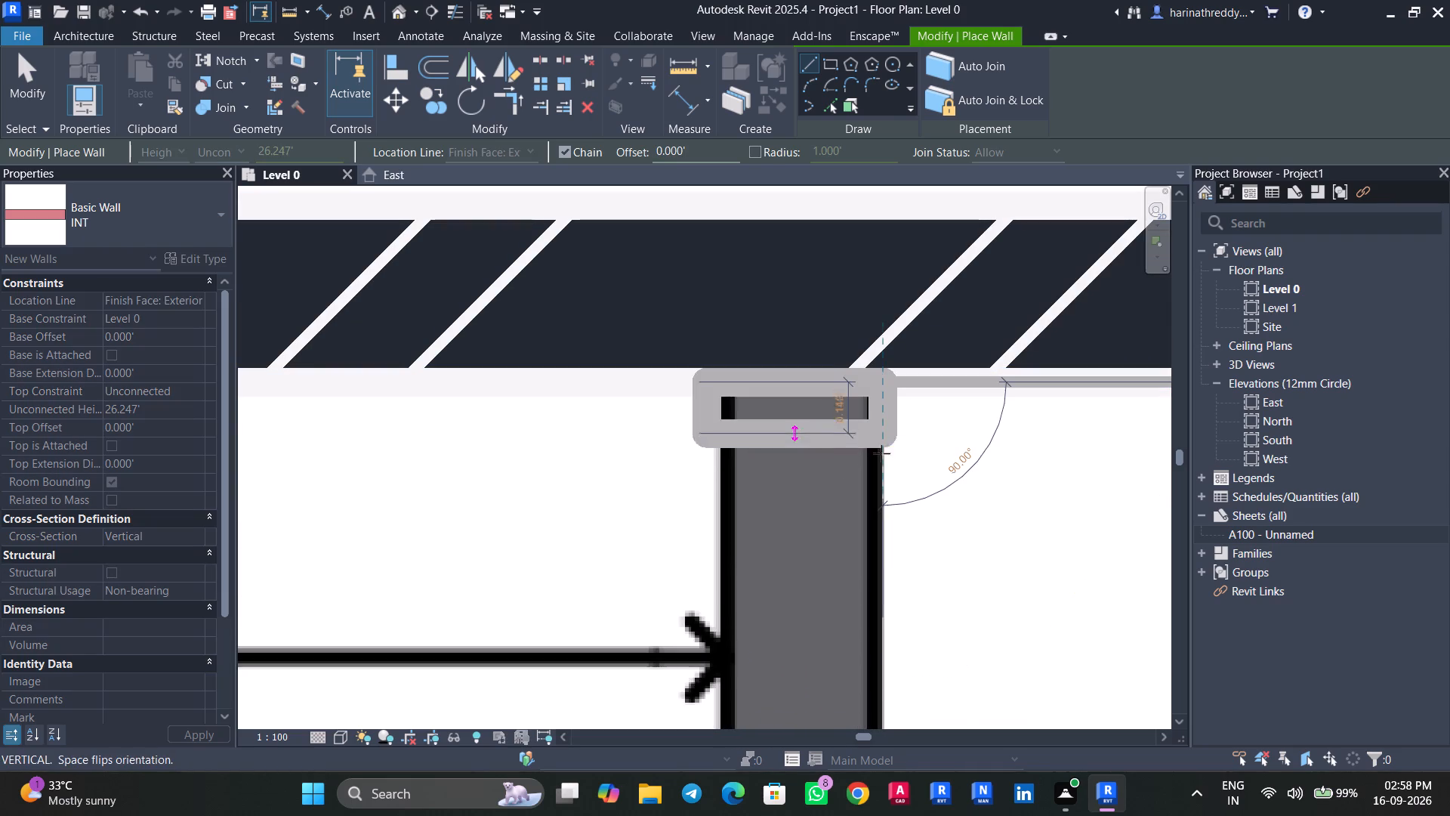
{"action": "scroll", "coordinate": [905, 613], "scroll_direction": "down", "scroll_amount": 13}
{"action": "middle_click_drag", "start_coordinate": [893, 619], "coordinate": [825, 395]}
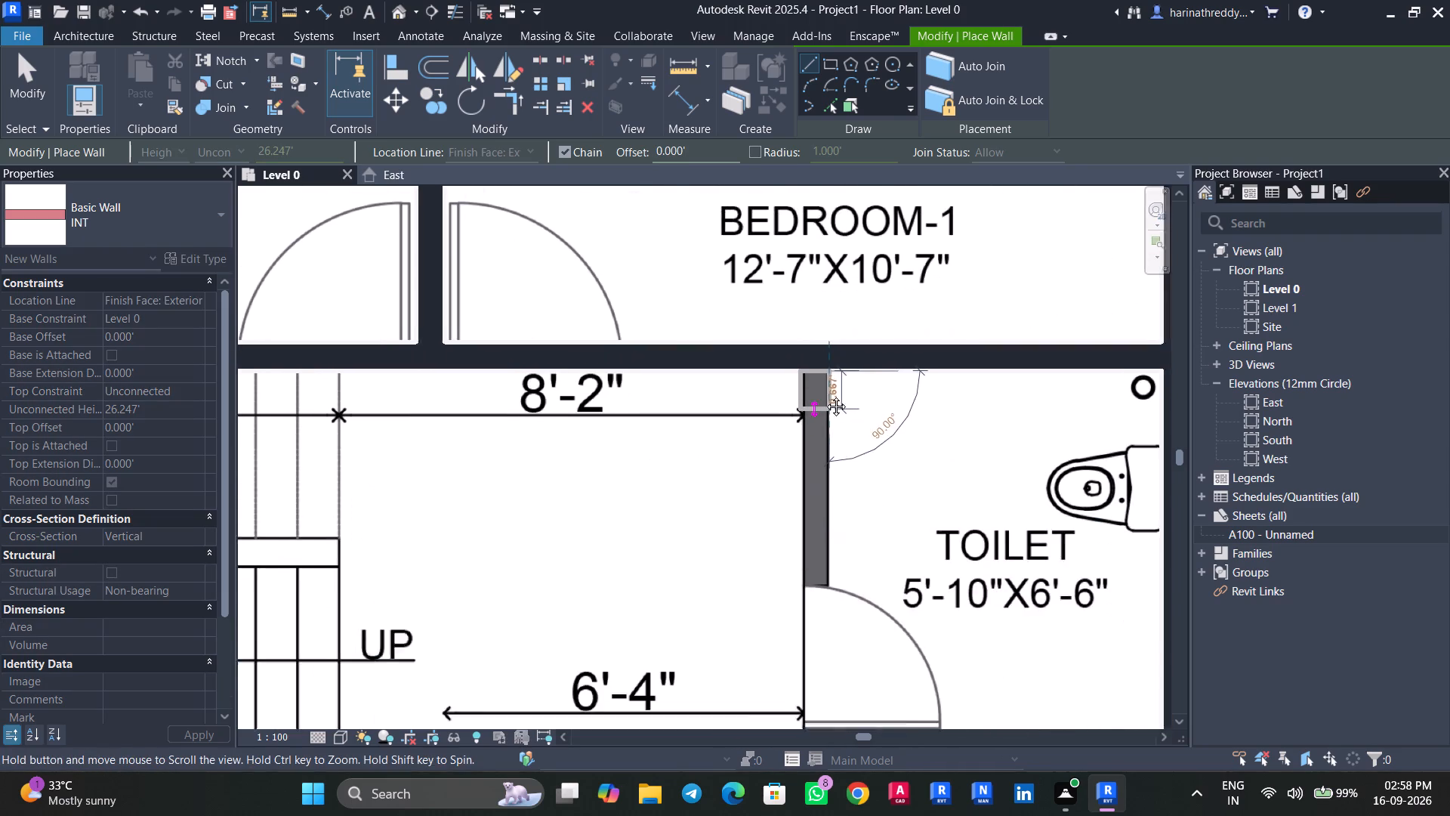
{"action": "middle_click_drag", "start_coordinate": [825, 395], "coordinate": [819, 368]}
{"action": "scroll", "coordinate": [819, 691], "scroll_direction": "up", "scroll_amount": 5}
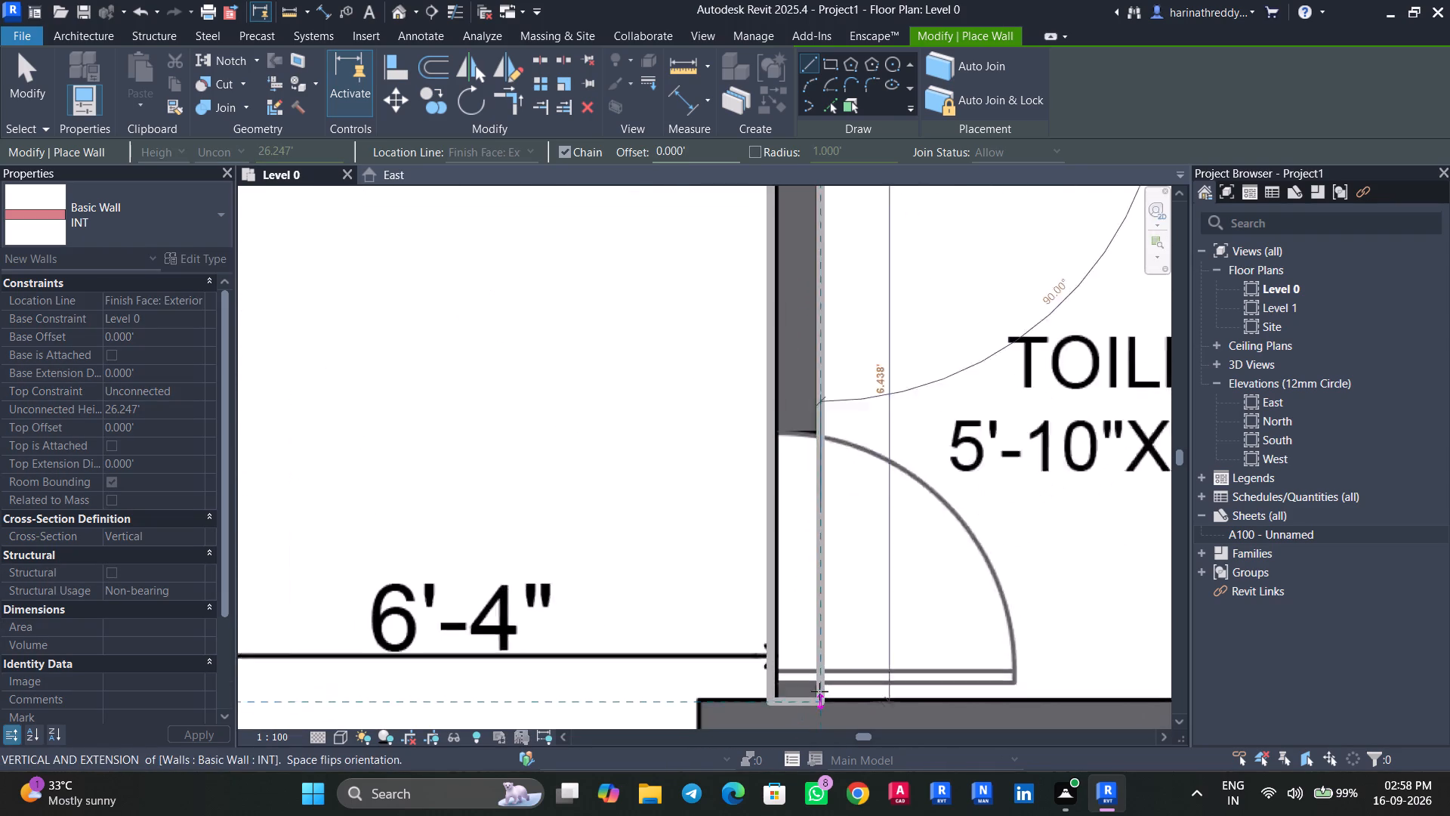
{"action": "scroll", "coordinate": [819, 691], "scroll_direction": "up", "scroll_amount": 3}
{"action": "middle_click_drag", "start_coordinate": [813, 700], "coordinate": [783, 594]}
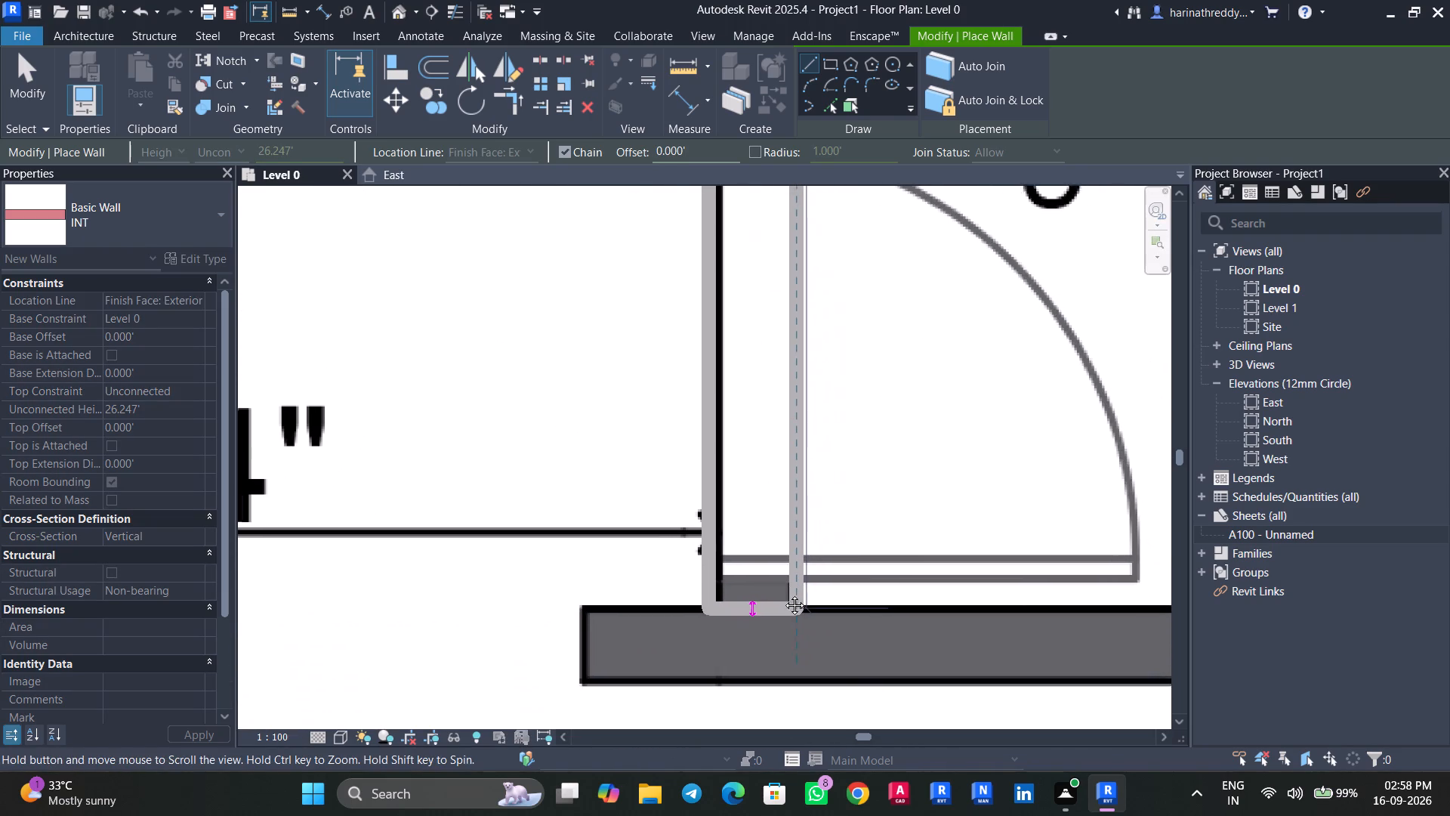
{"action": "middle_click_drag", "start_coordinate": [783, 594], "coordinate": [779, 578]}
{"action": "left_click", "coordinate": [795, 576]}
{"action": "key", "text": "Escape"}
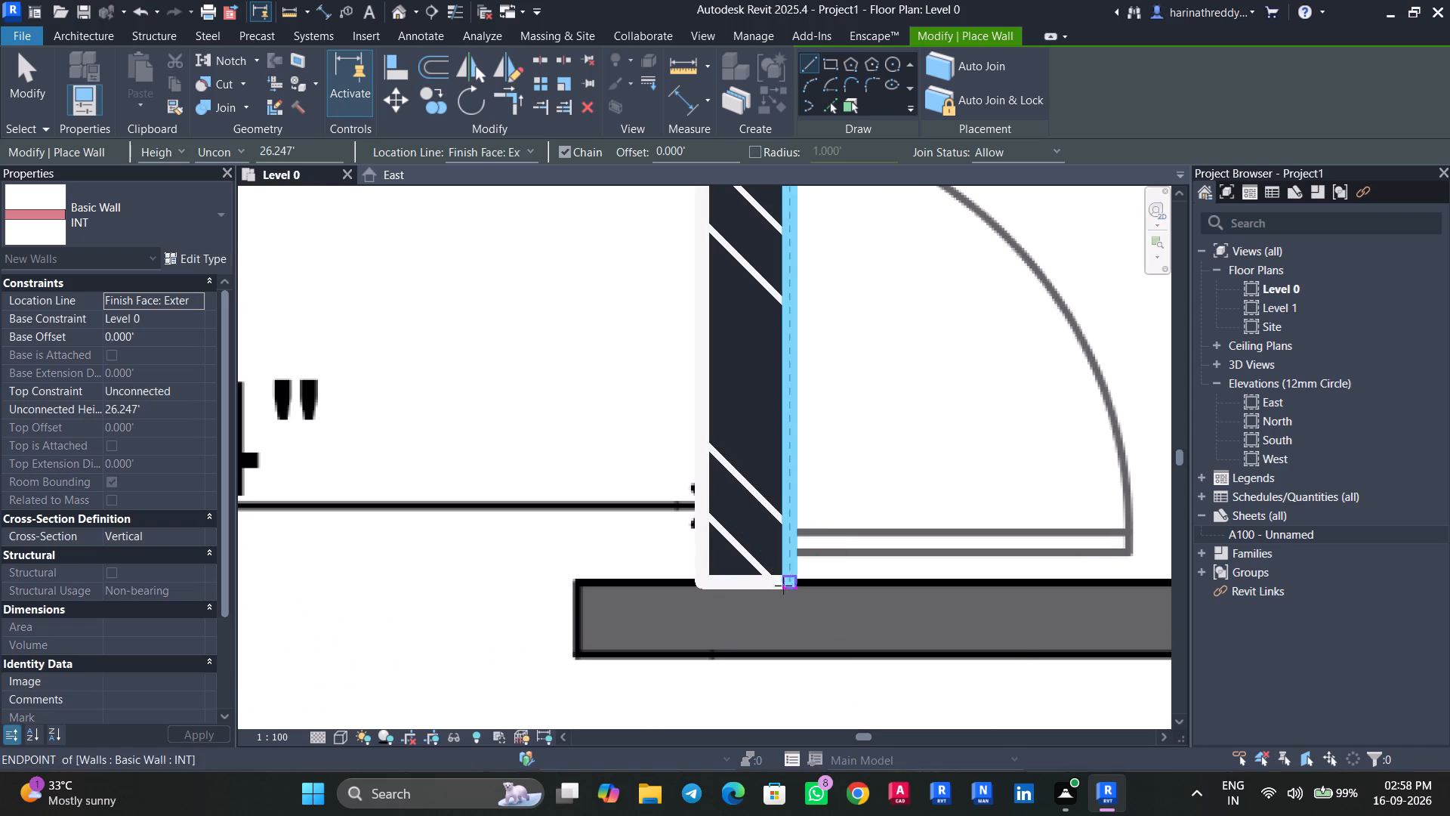
Draw an INT wall about 7.5' long between the toilet and hall, from the plan's short stub end to the side exterior wall.
{"action": "left_click", "coordinate": [573, 585]}
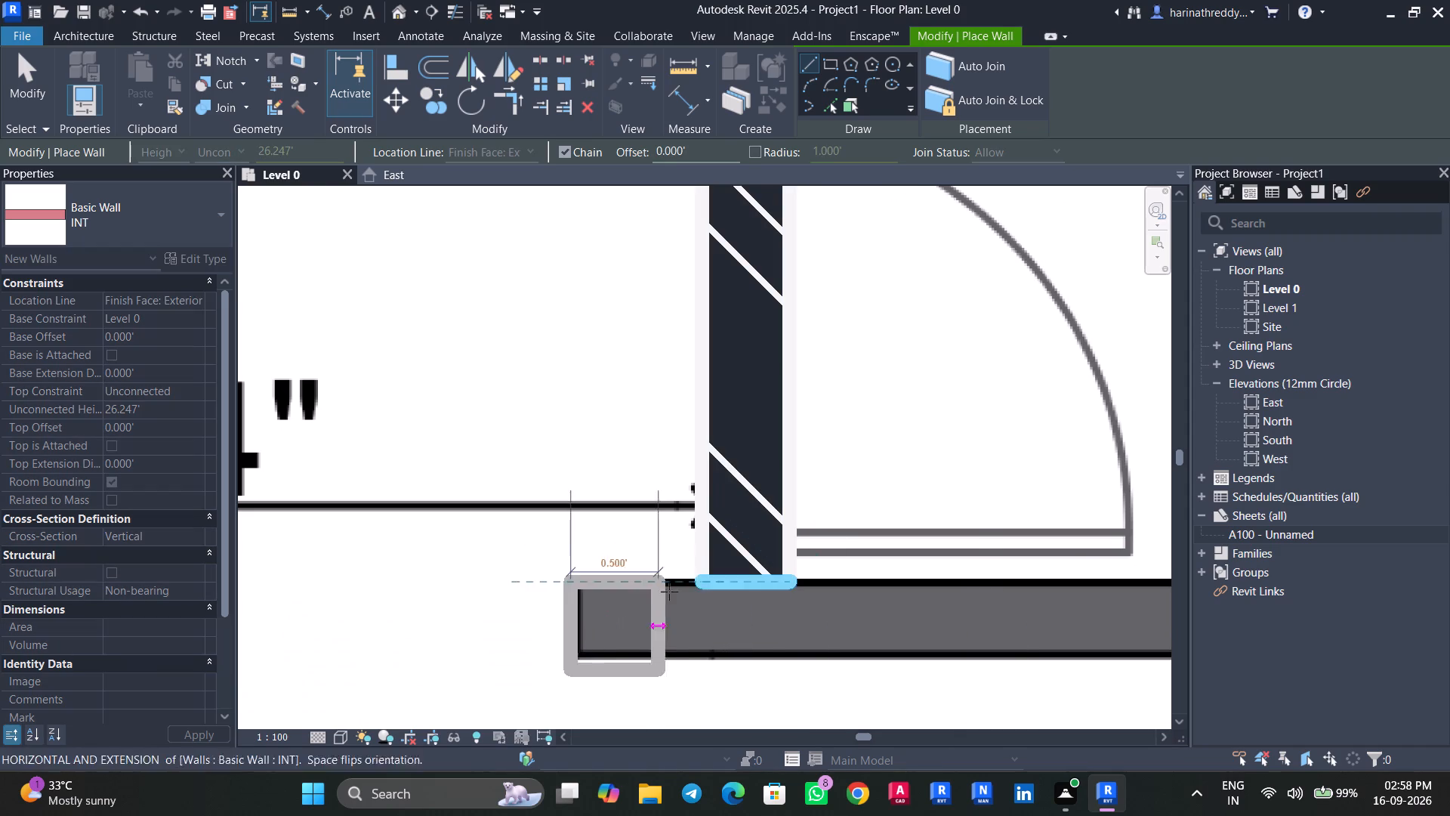
{"action": "scroll", "coordinate": [914, 573], "scroll_direction": "down", "scroll_amount": 6}
{"action": "middle_click_drag", "start_coordinate": [915, 572], "coordinate": [631, 519]}
{"action": "left_click", "coordinate": [1010, 523]}
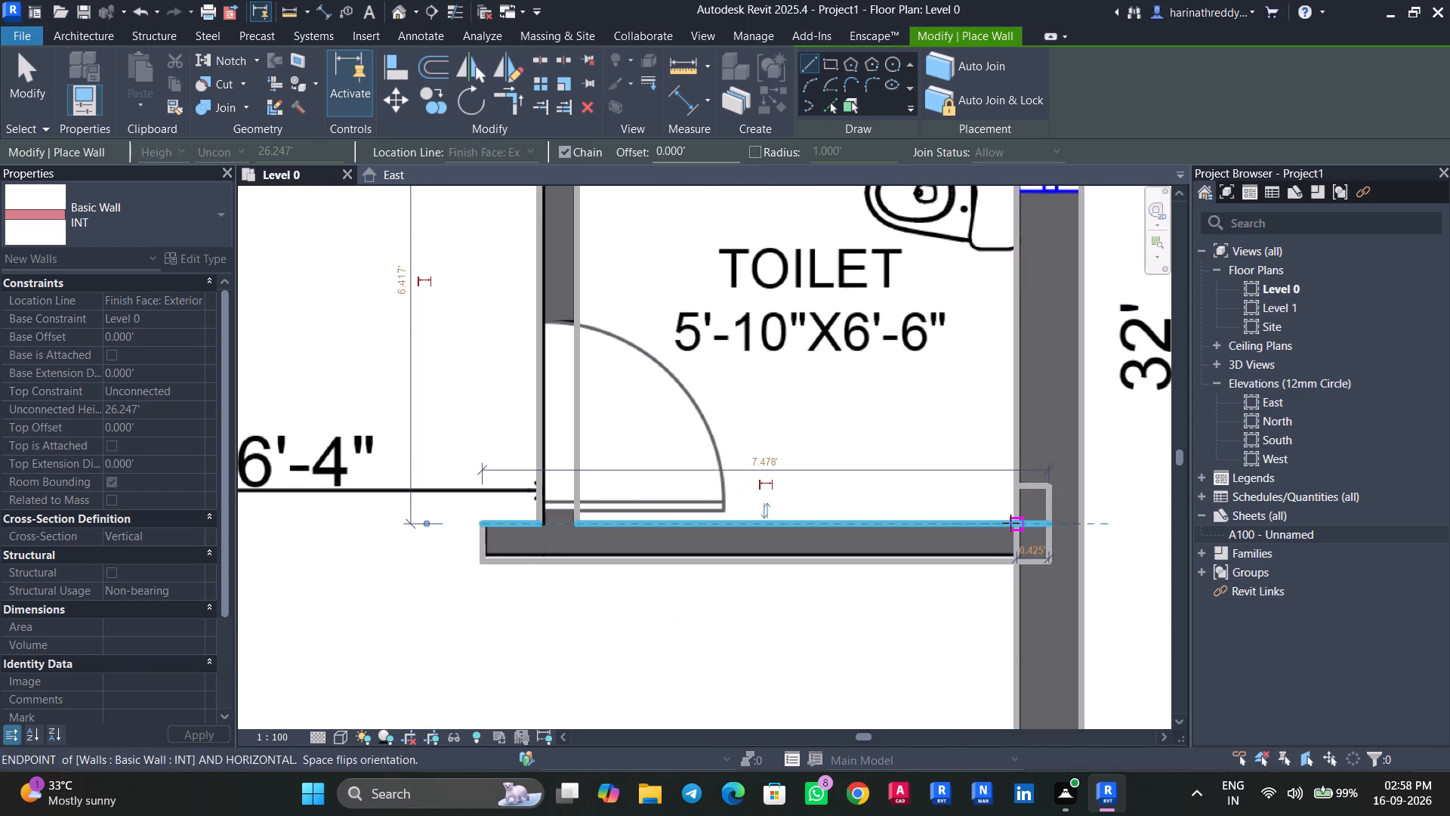
{"action": "key", "text": "Escape"}
{"action": "scroll", "coordinate": [698, 506], "scroll_direction": "down", "scroll_amount": 2}
{"action": "scroll", "coordinate": [695, 506], "scroll_direction": "up", "scroll_amount": 1}
{"action": "scroll", "coordinate": [695, 506], "scroll_direction": "down", "scroll_amount": 9}
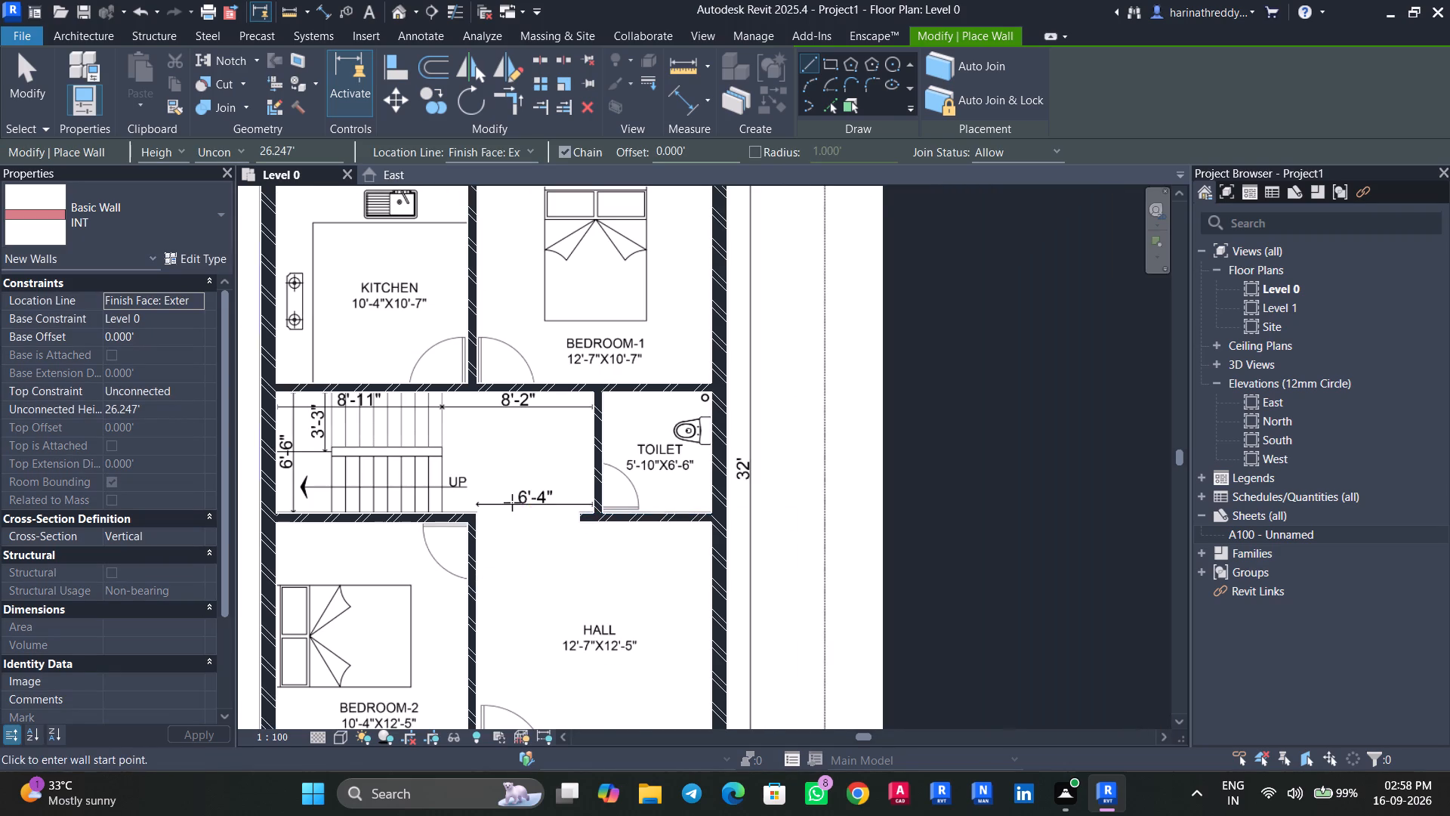
{"action": "middle_click_drag", "start_coordinate": [590, 487], "coordinate": [755, 437]}
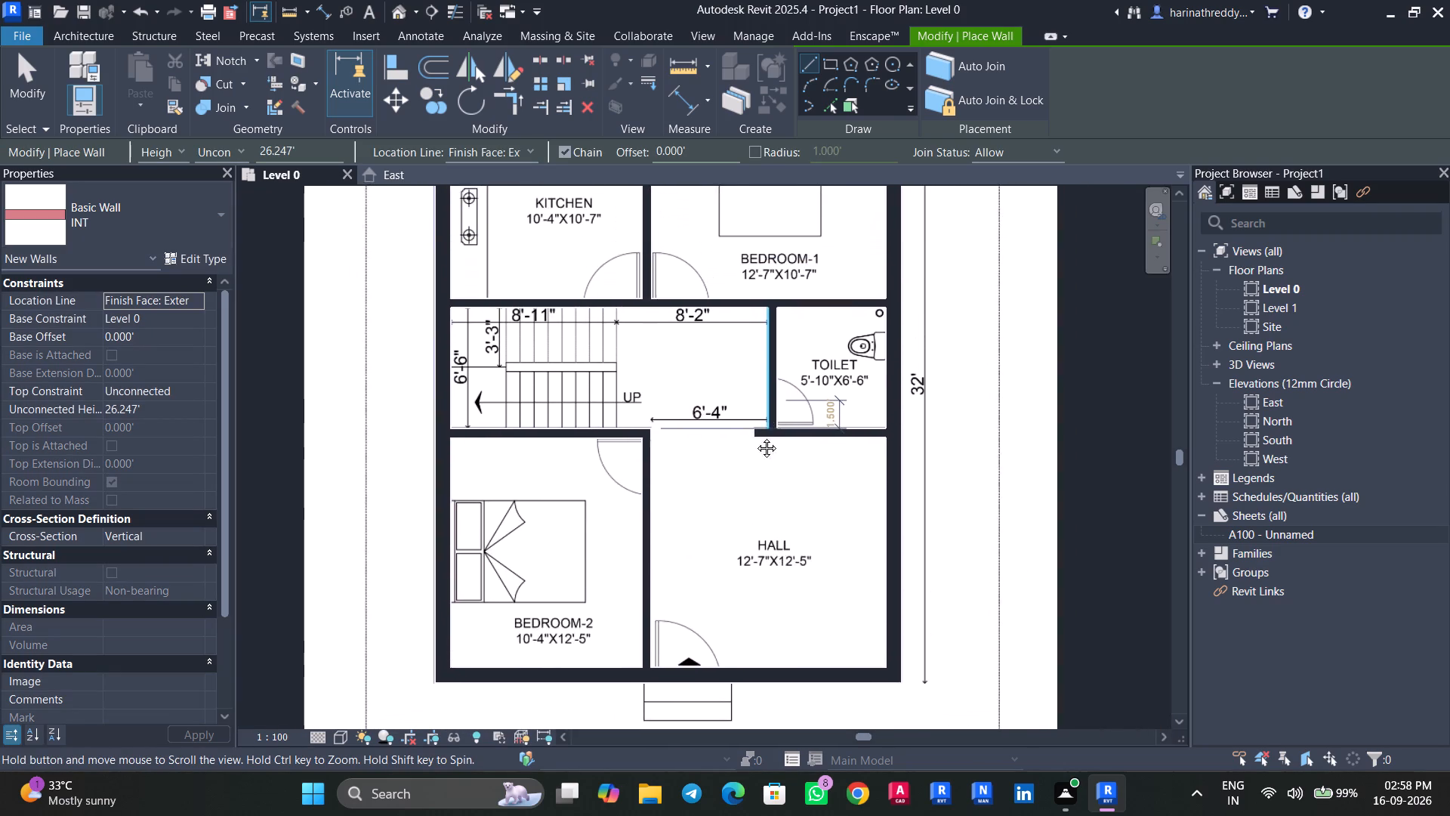
{"action": "middle_click_drag", "start_coordinate": [755, 437], "coordinate": [745, 478]}
{"action": "key", "text": "Escape"}
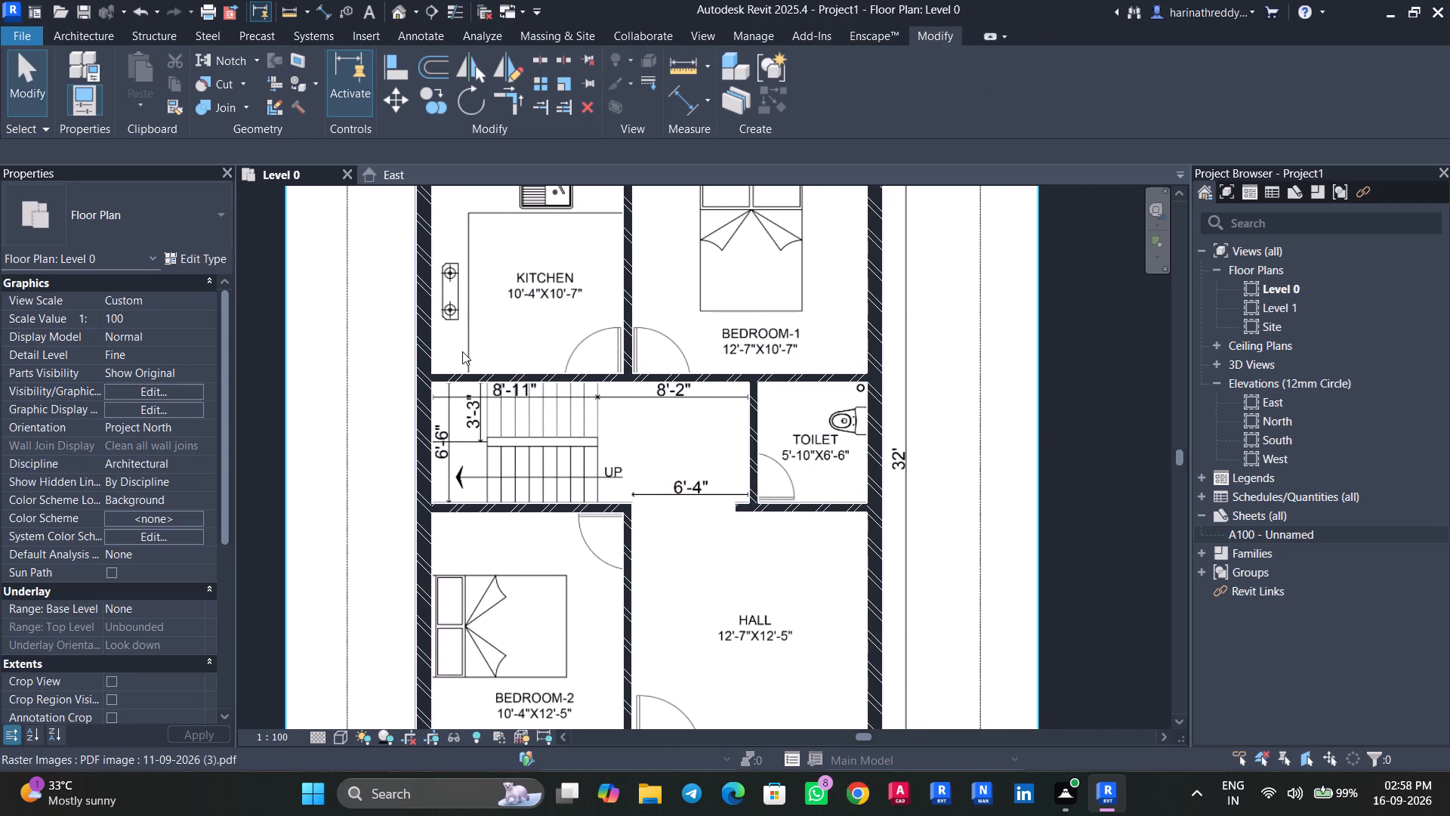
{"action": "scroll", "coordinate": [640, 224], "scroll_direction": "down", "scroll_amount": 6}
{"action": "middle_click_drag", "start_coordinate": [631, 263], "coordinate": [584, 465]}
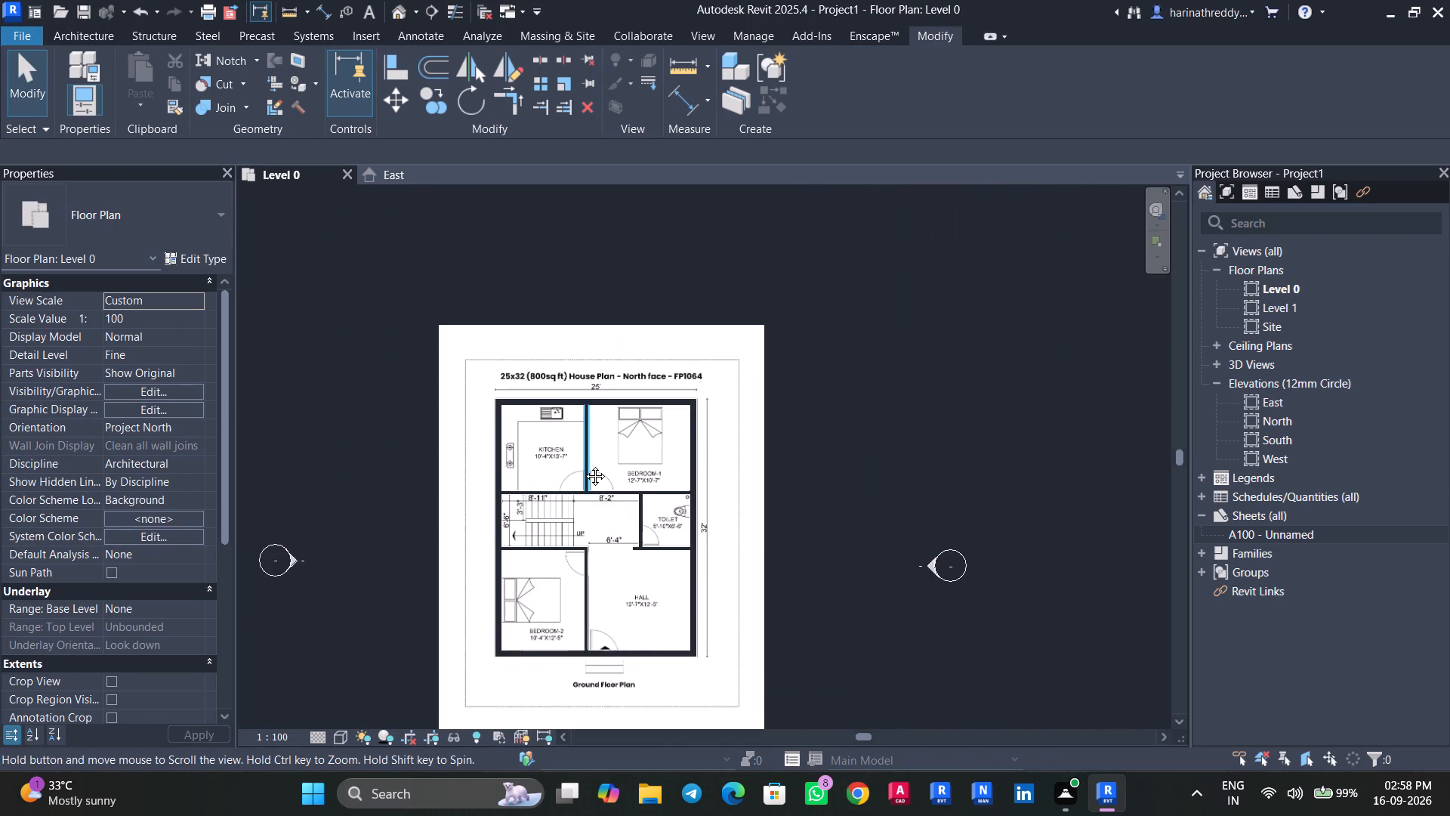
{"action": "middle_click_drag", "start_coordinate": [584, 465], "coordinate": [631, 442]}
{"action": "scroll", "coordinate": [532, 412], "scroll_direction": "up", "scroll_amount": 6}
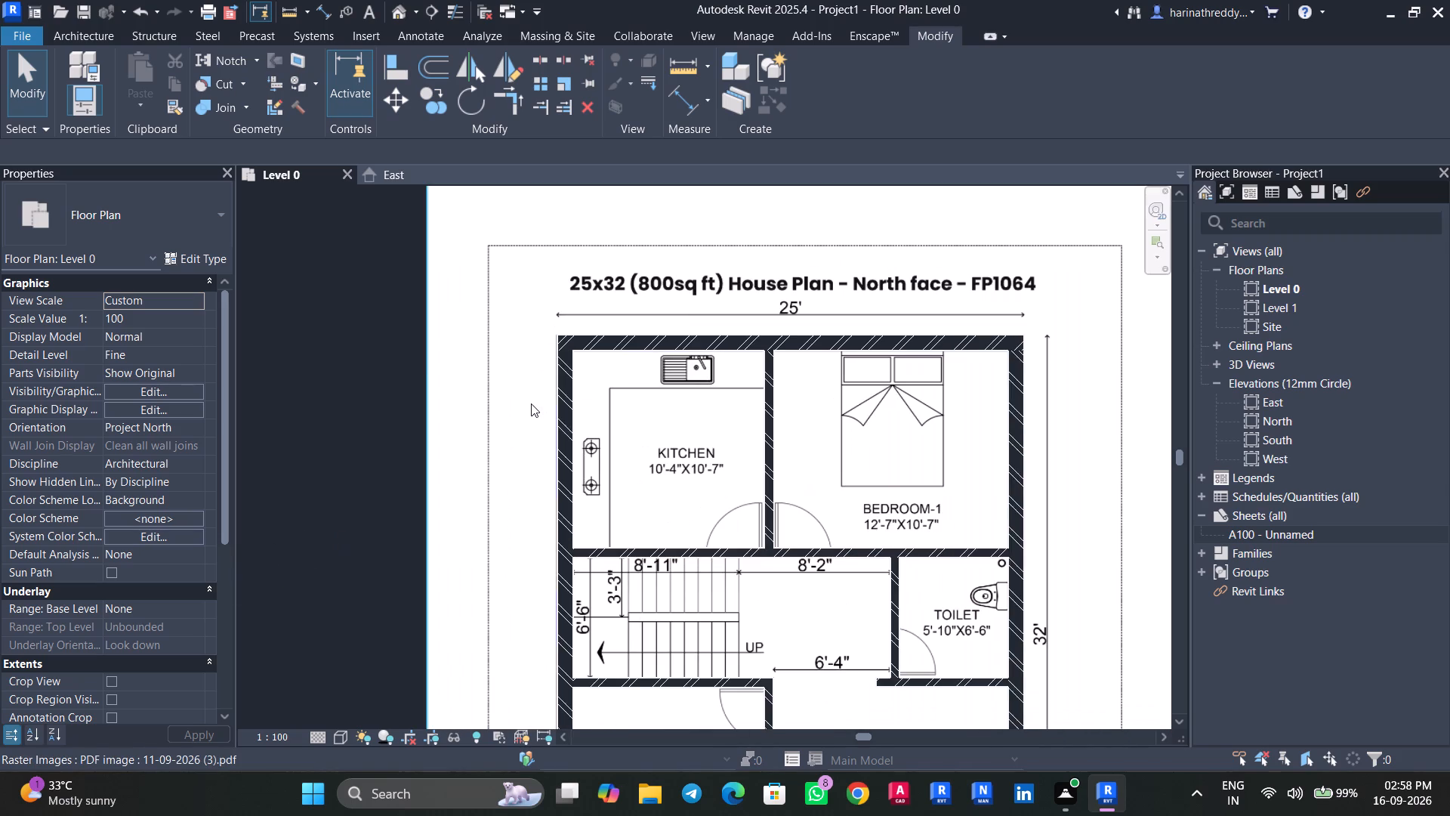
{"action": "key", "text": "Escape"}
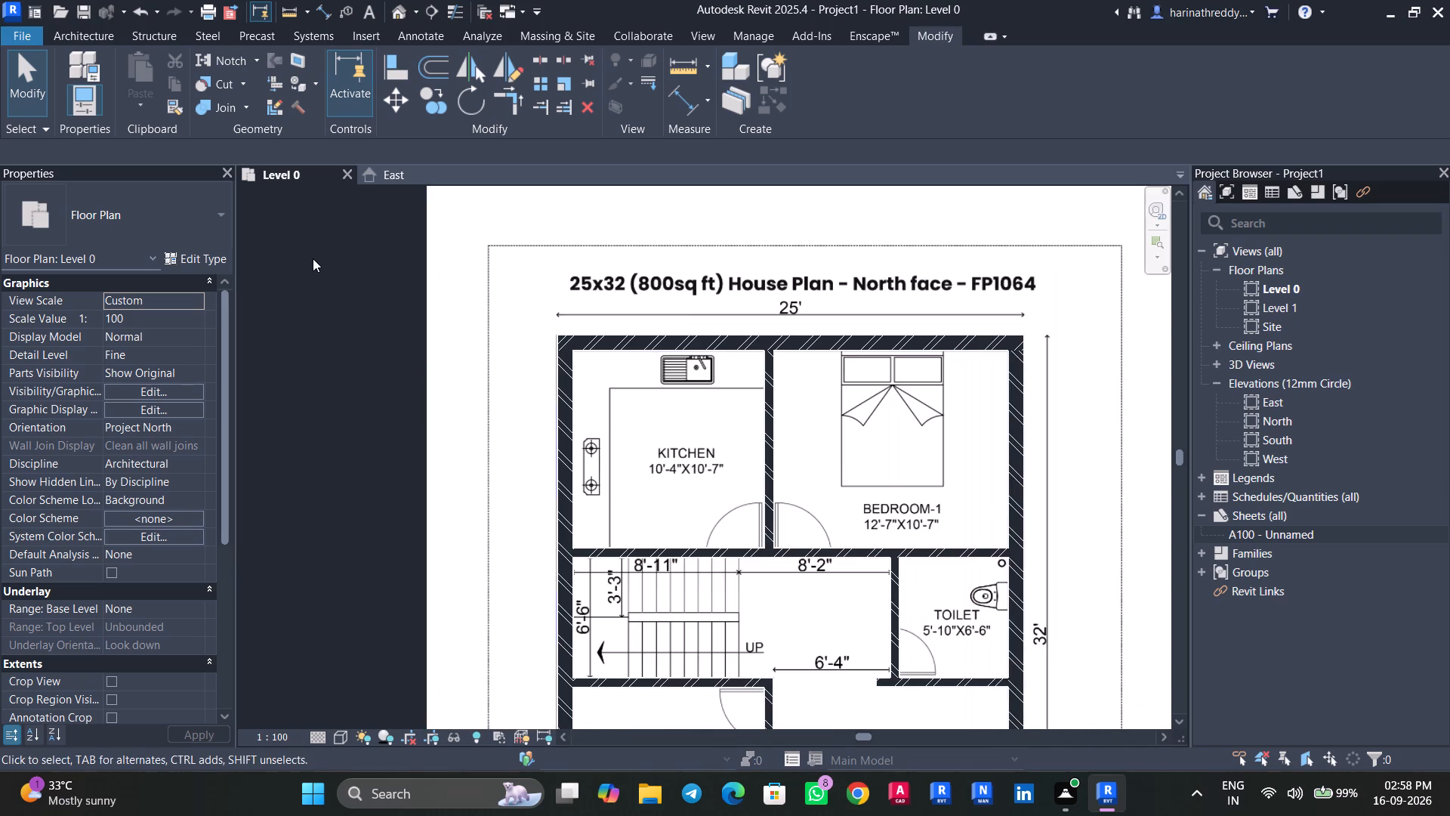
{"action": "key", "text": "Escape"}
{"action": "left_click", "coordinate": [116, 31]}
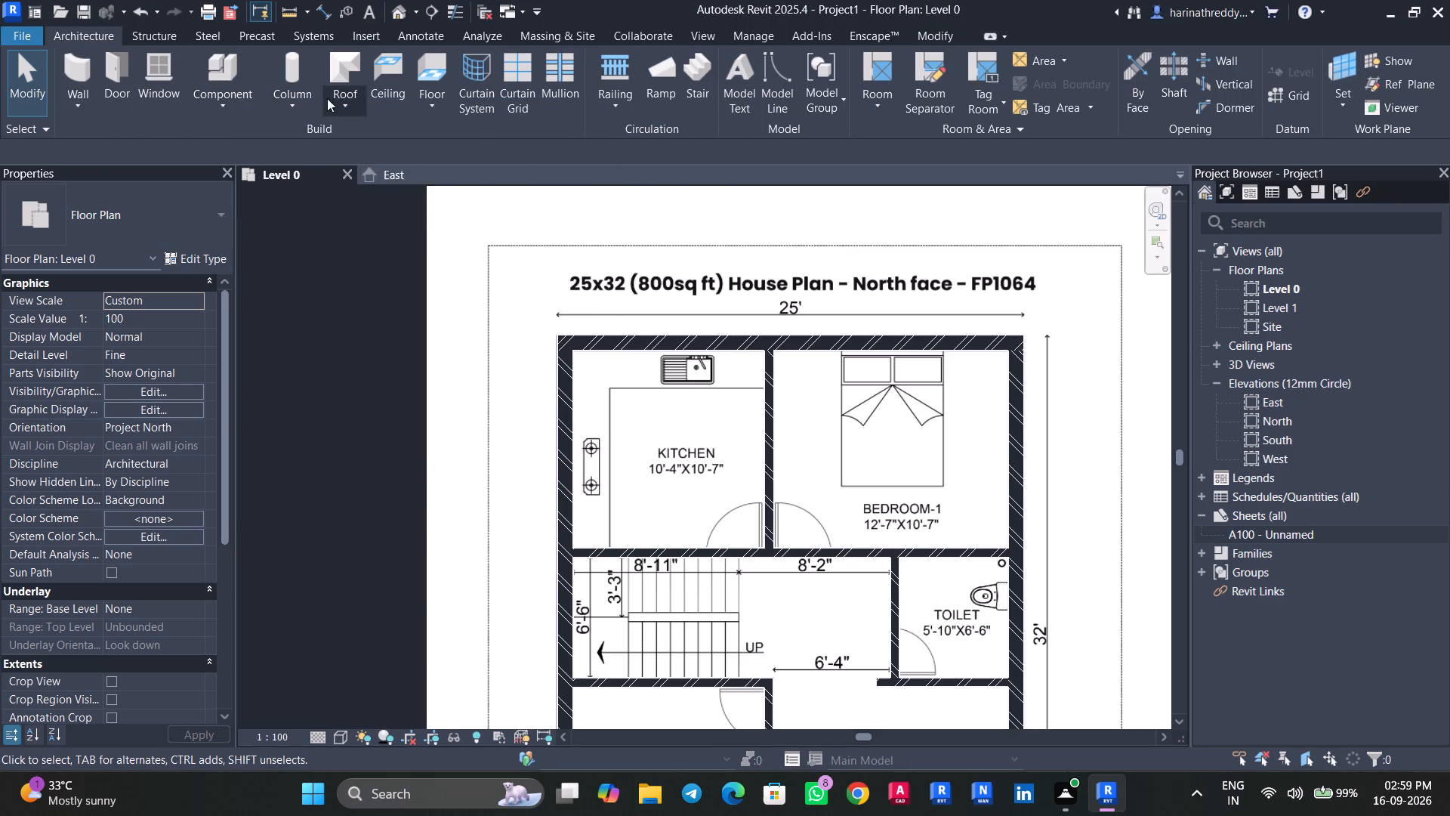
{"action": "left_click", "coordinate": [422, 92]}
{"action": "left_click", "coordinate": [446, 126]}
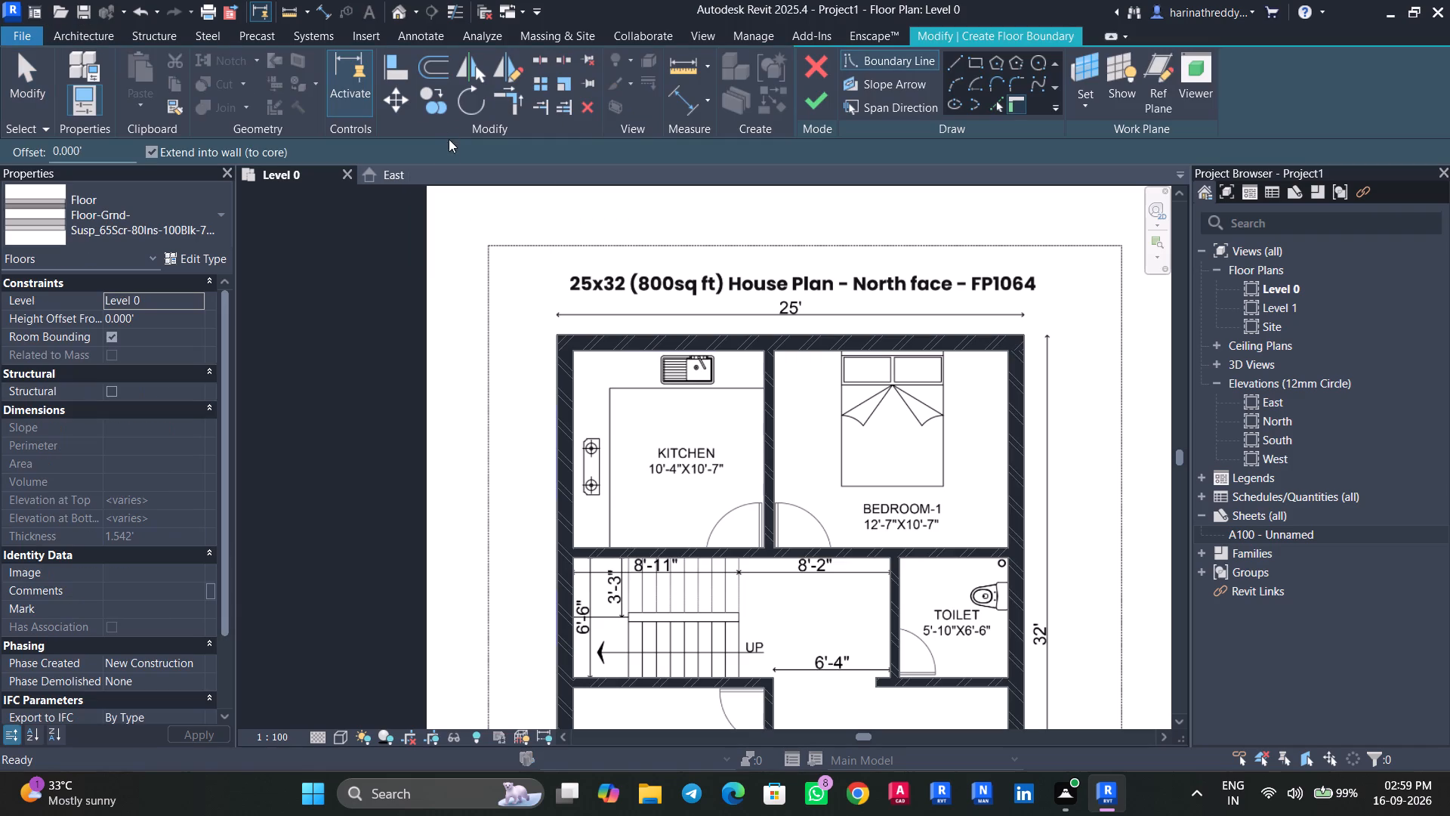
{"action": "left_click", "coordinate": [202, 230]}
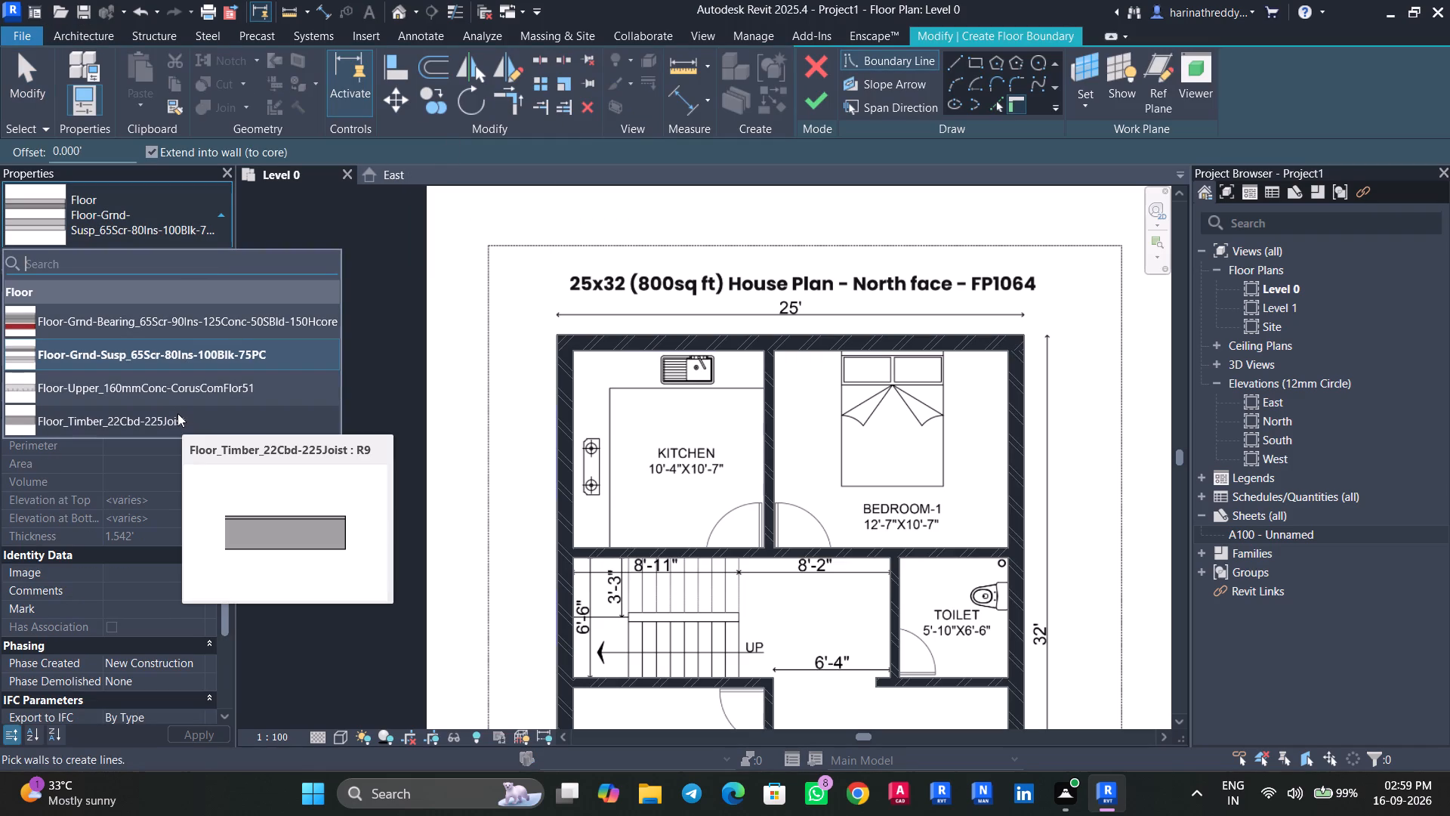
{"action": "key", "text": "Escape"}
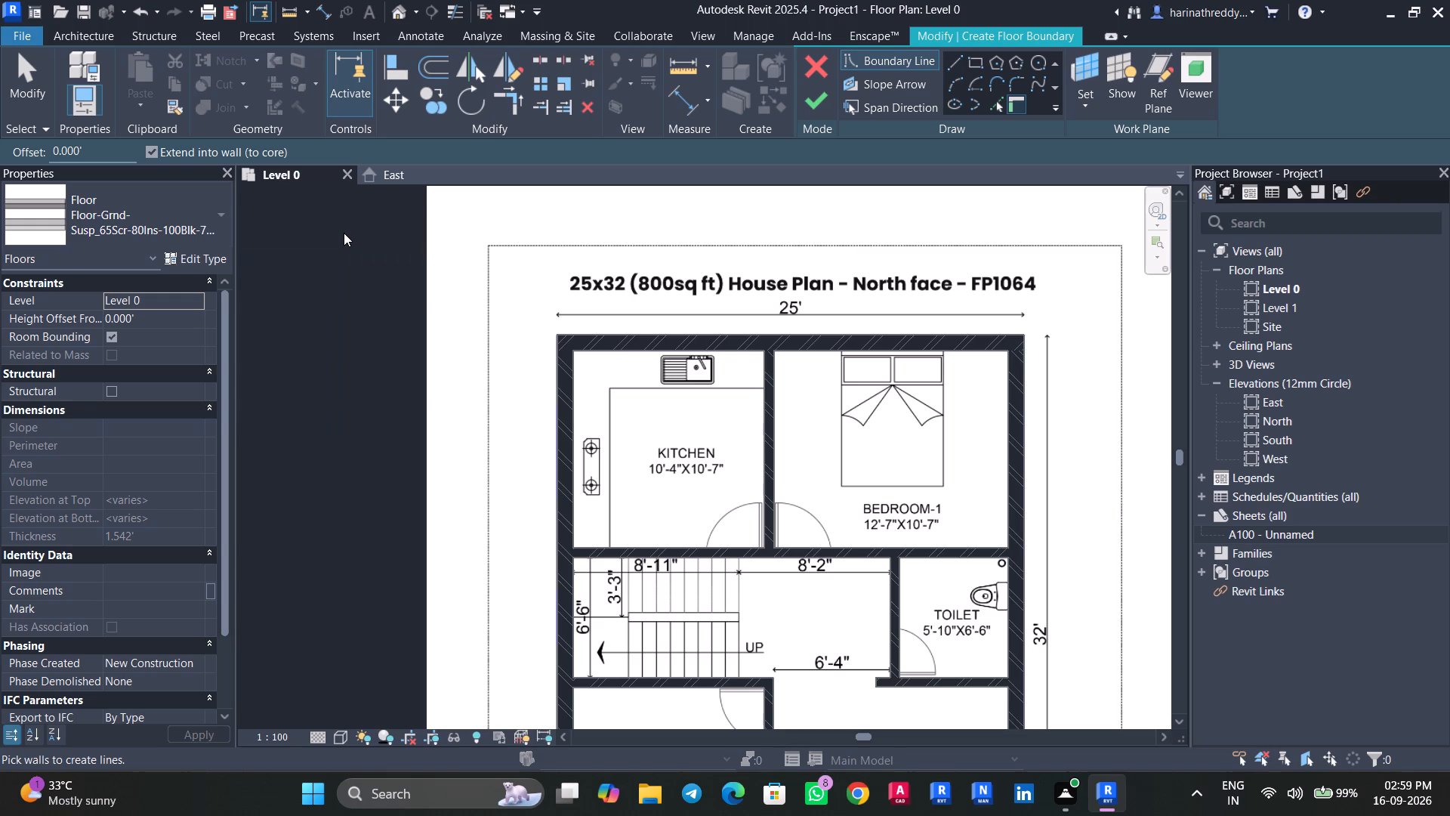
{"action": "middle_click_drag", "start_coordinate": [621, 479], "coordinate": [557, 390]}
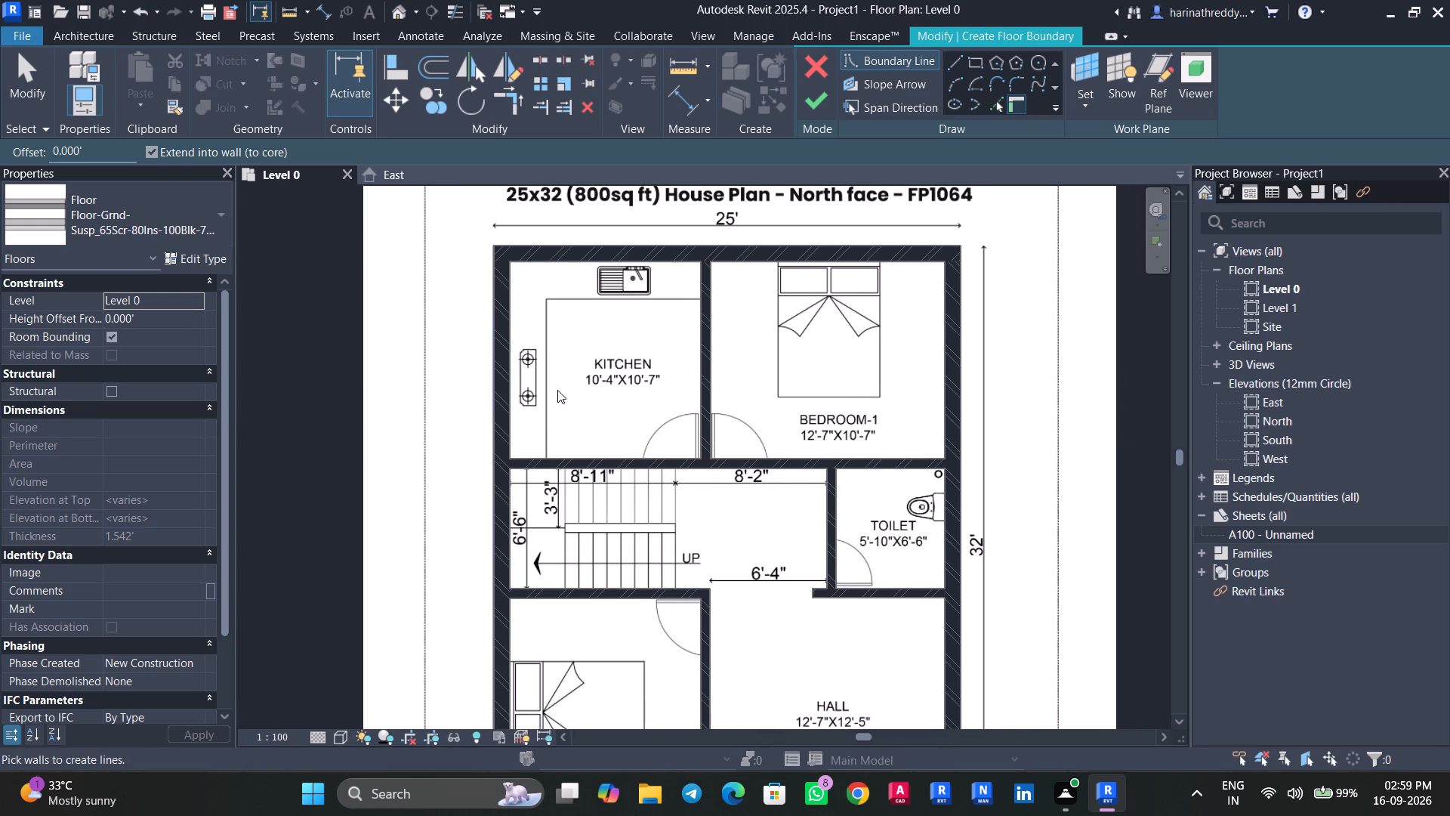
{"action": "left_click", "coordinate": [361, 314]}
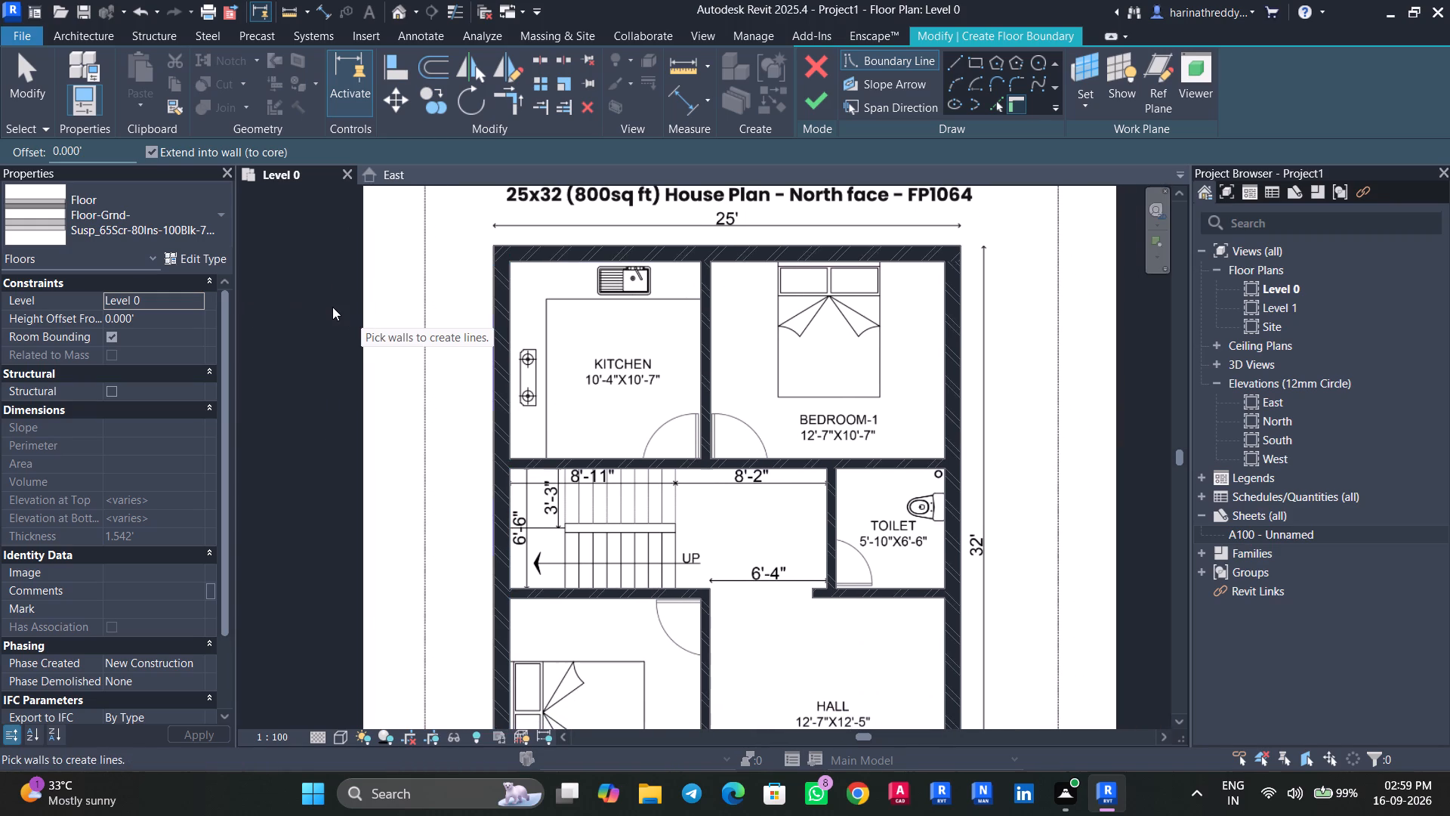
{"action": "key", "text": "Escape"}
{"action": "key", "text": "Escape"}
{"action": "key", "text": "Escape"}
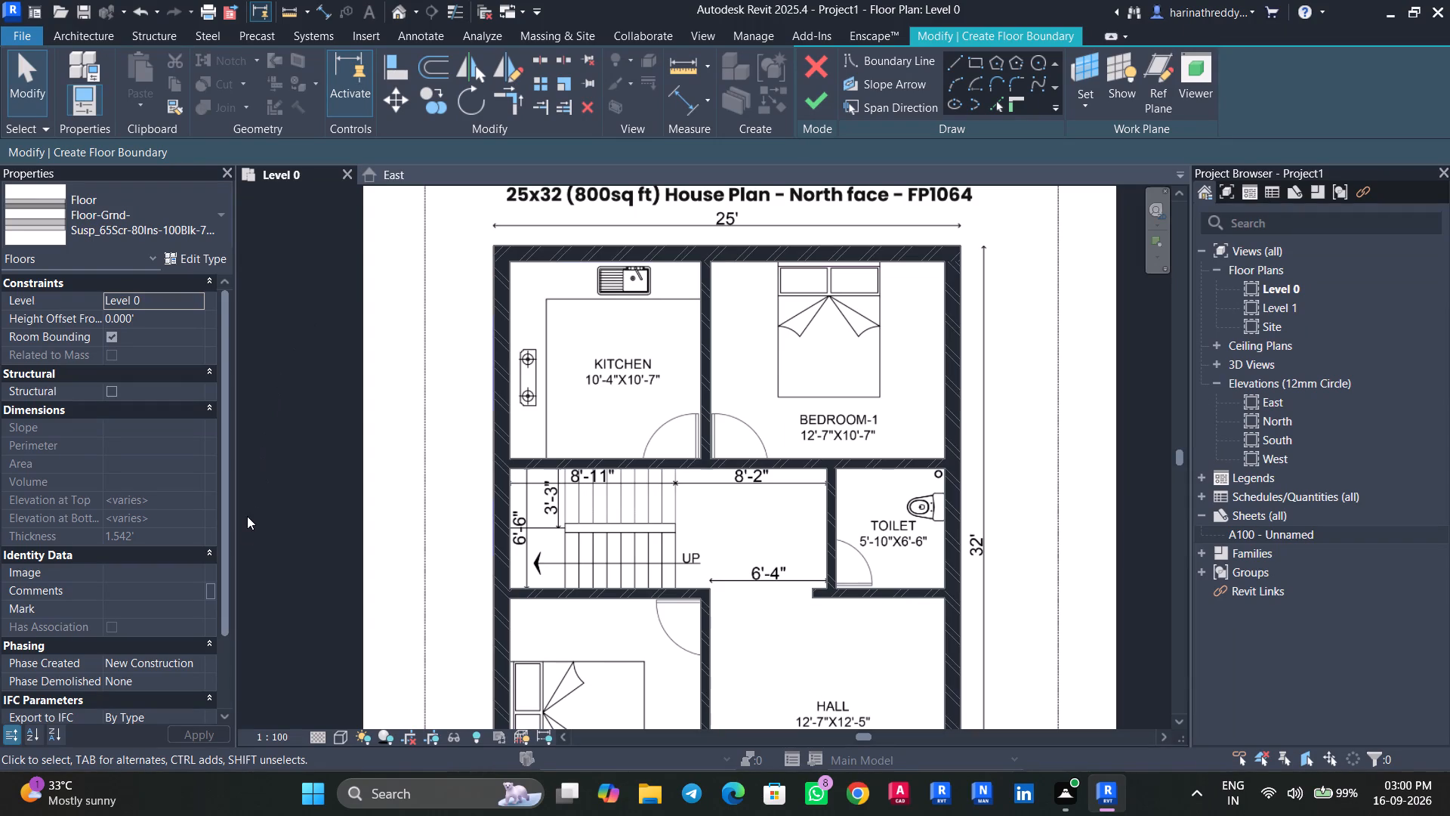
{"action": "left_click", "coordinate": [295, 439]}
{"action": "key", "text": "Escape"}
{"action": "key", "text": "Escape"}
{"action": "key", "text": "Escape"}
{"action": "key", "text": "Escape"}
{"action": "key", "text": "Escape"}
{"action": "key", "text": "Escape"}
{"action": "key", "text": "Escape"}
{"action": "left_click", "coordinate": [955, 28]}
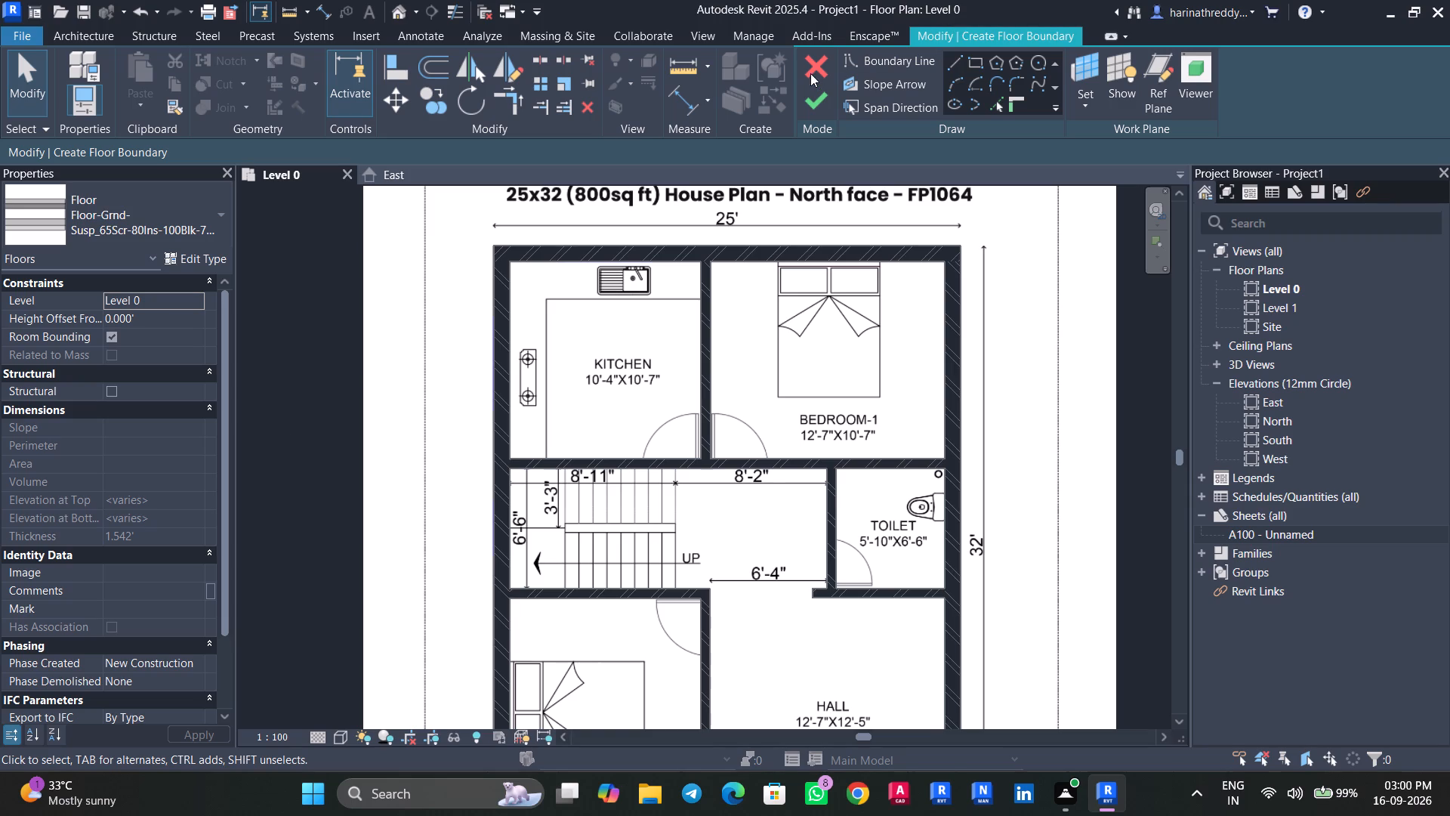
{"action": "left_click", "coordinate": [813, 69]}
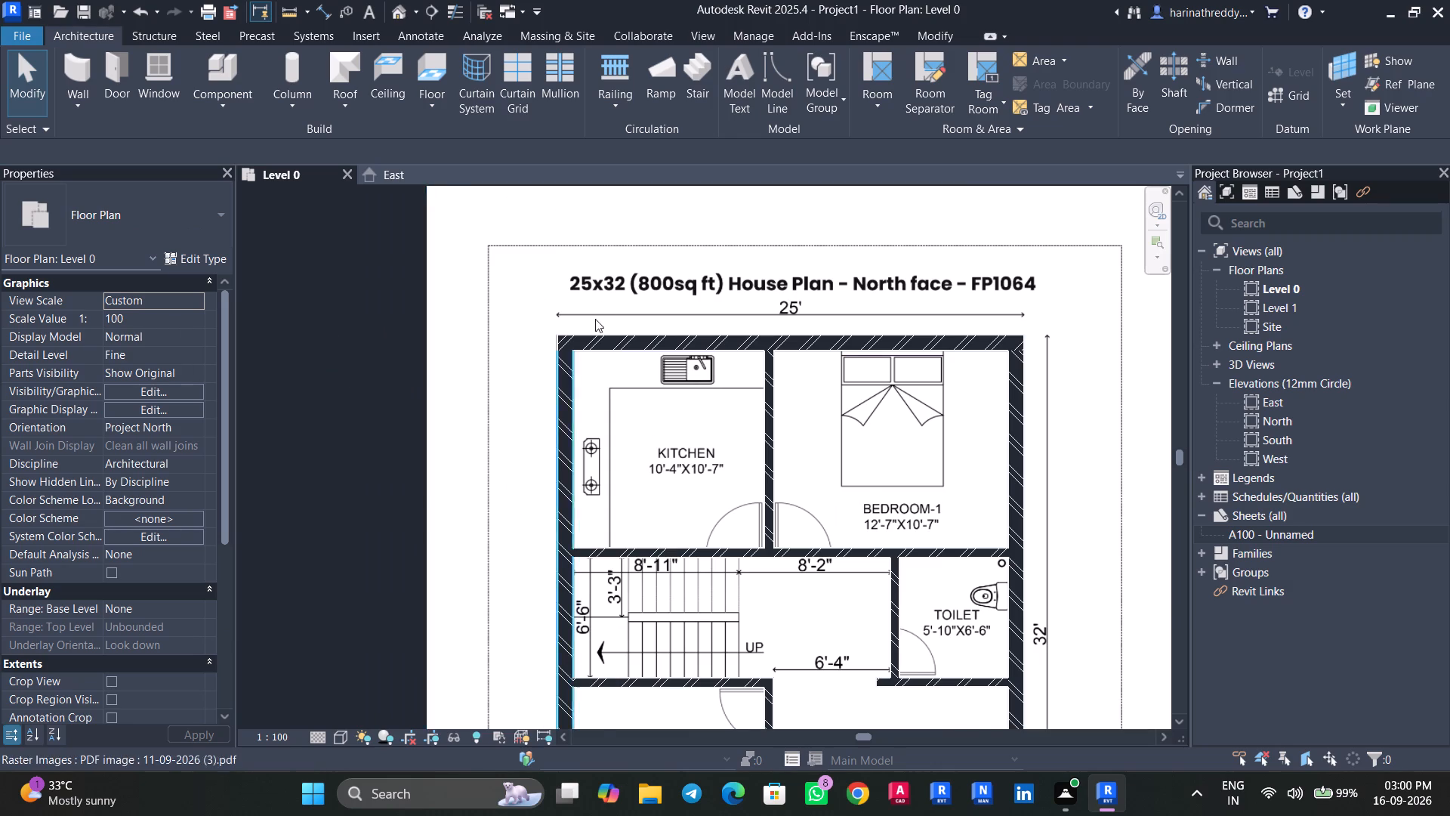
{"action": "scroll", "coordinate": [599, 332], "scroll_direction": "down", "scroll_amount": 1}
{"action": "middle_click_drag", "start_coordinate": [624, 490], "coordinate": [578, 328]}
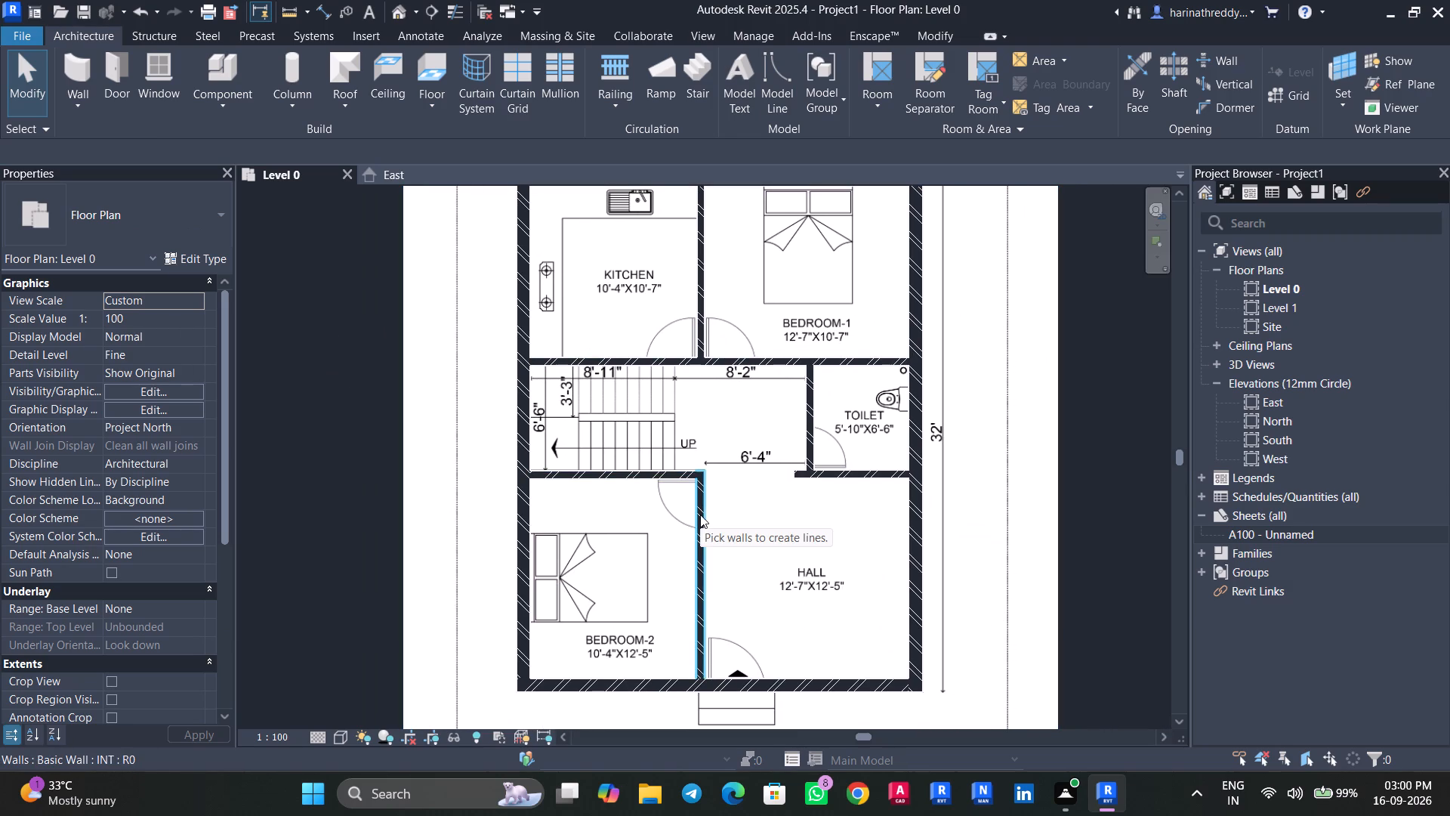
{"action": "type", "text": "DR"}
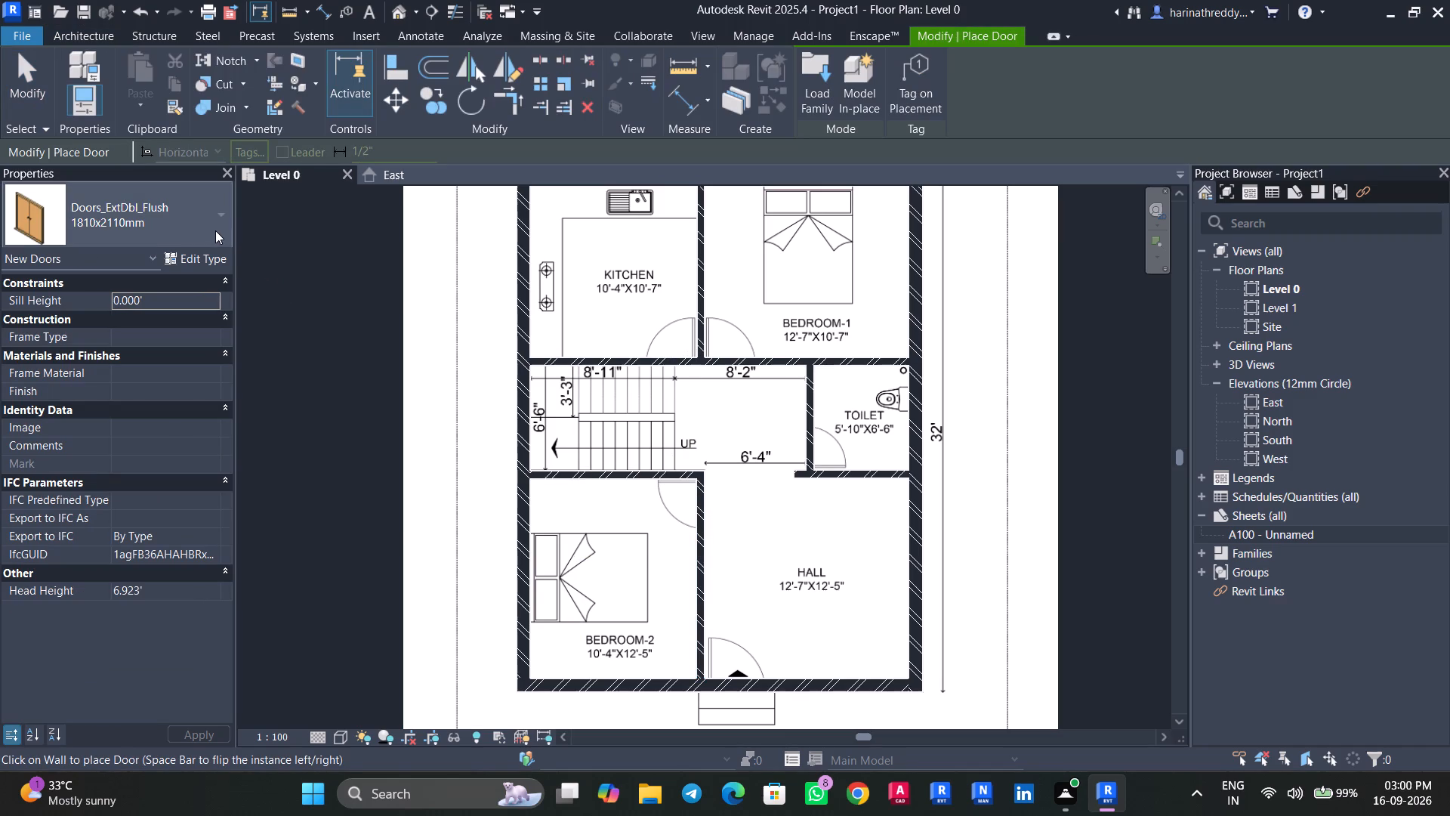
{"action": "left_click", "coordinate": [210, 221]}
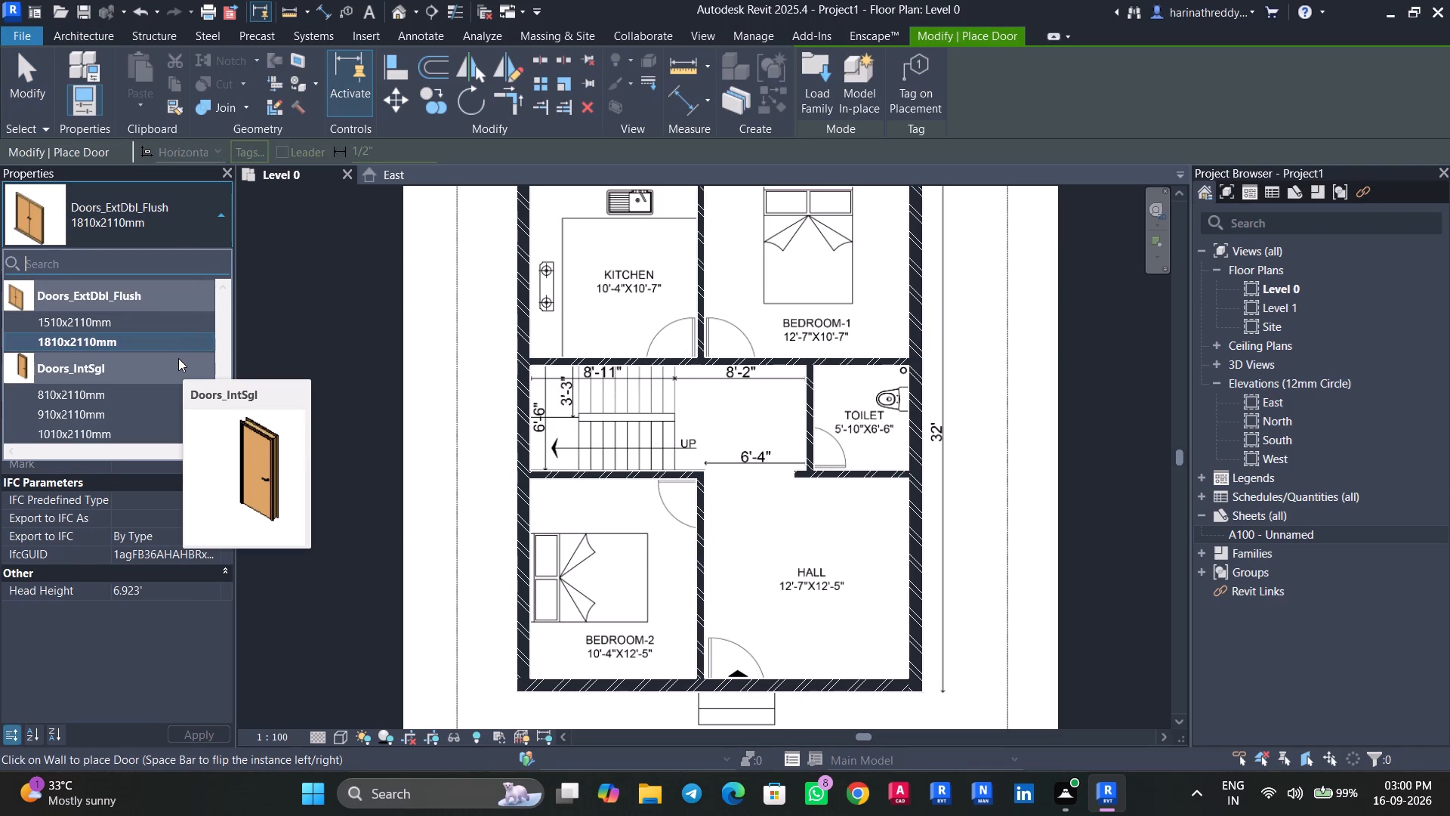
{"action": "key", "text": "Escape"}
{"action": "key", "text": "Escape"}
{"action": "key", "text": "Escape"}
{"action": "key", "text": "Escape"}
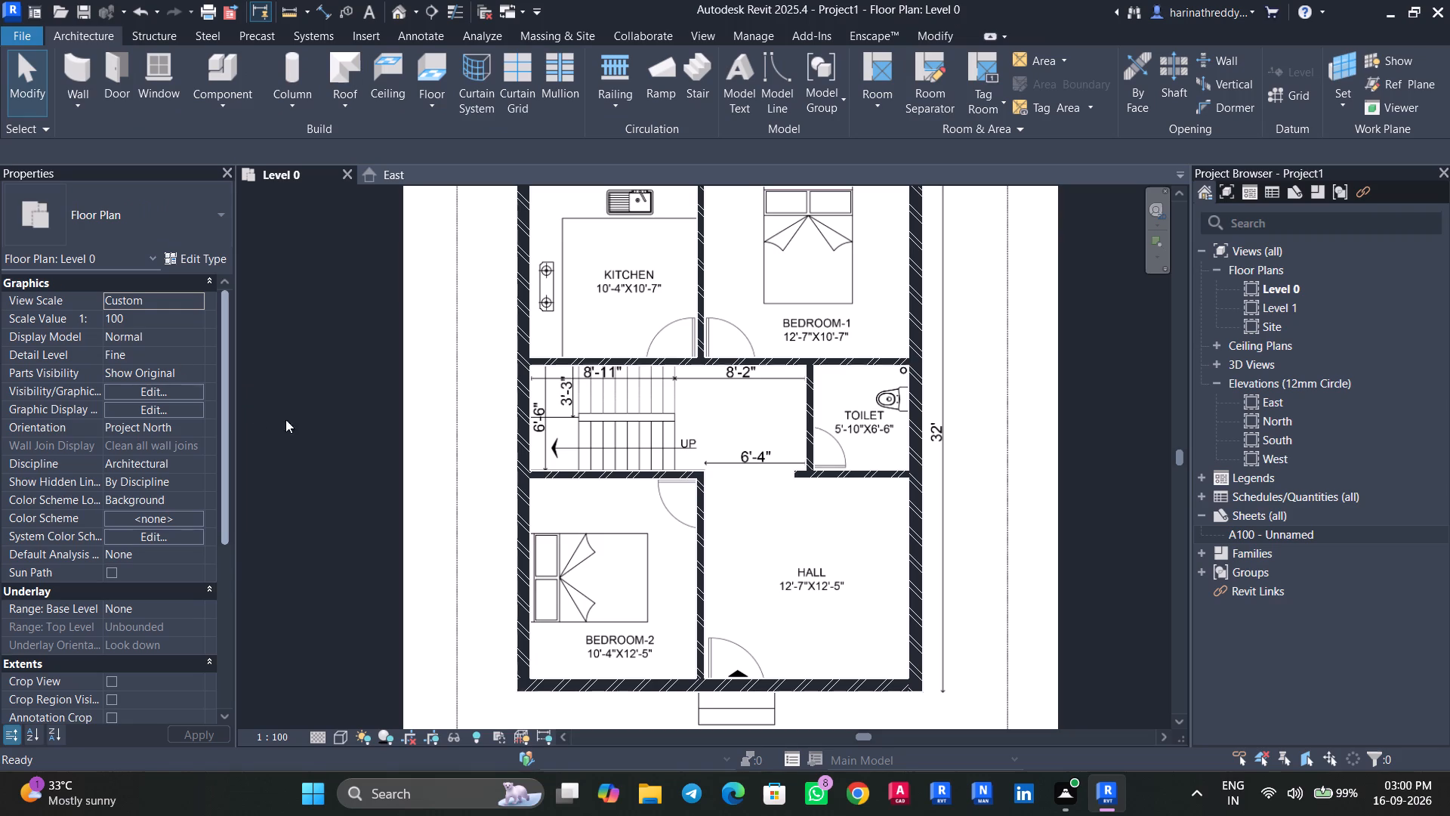
Set the PDF house plan image's draw layer to Foreground.
{"action": "left_click", "coordinate": [491, 395]}
{"action": "left_click", "coordinate": [217, 420]}
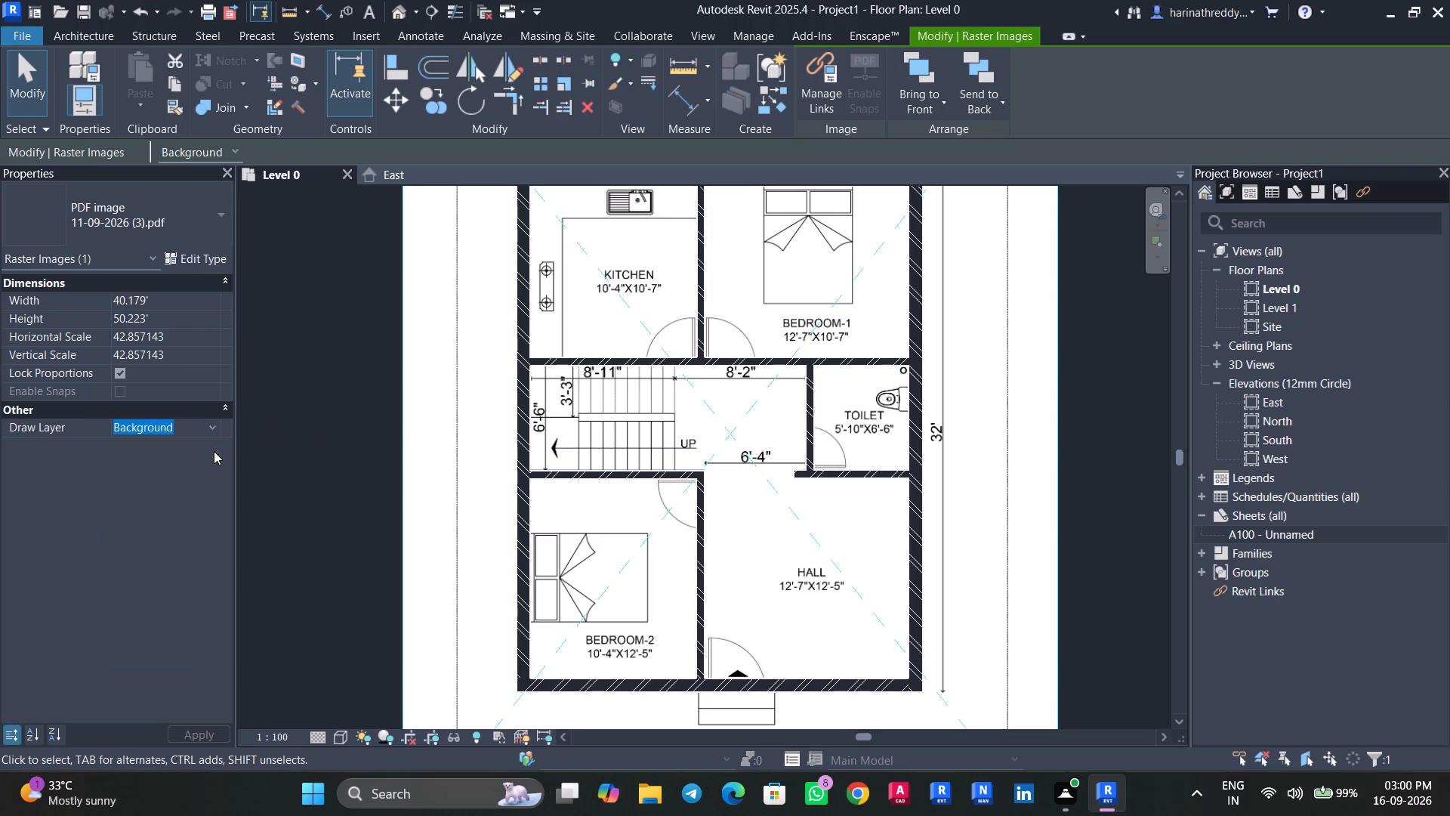
{"action": "left_click", "coordinate": [204, 466]}
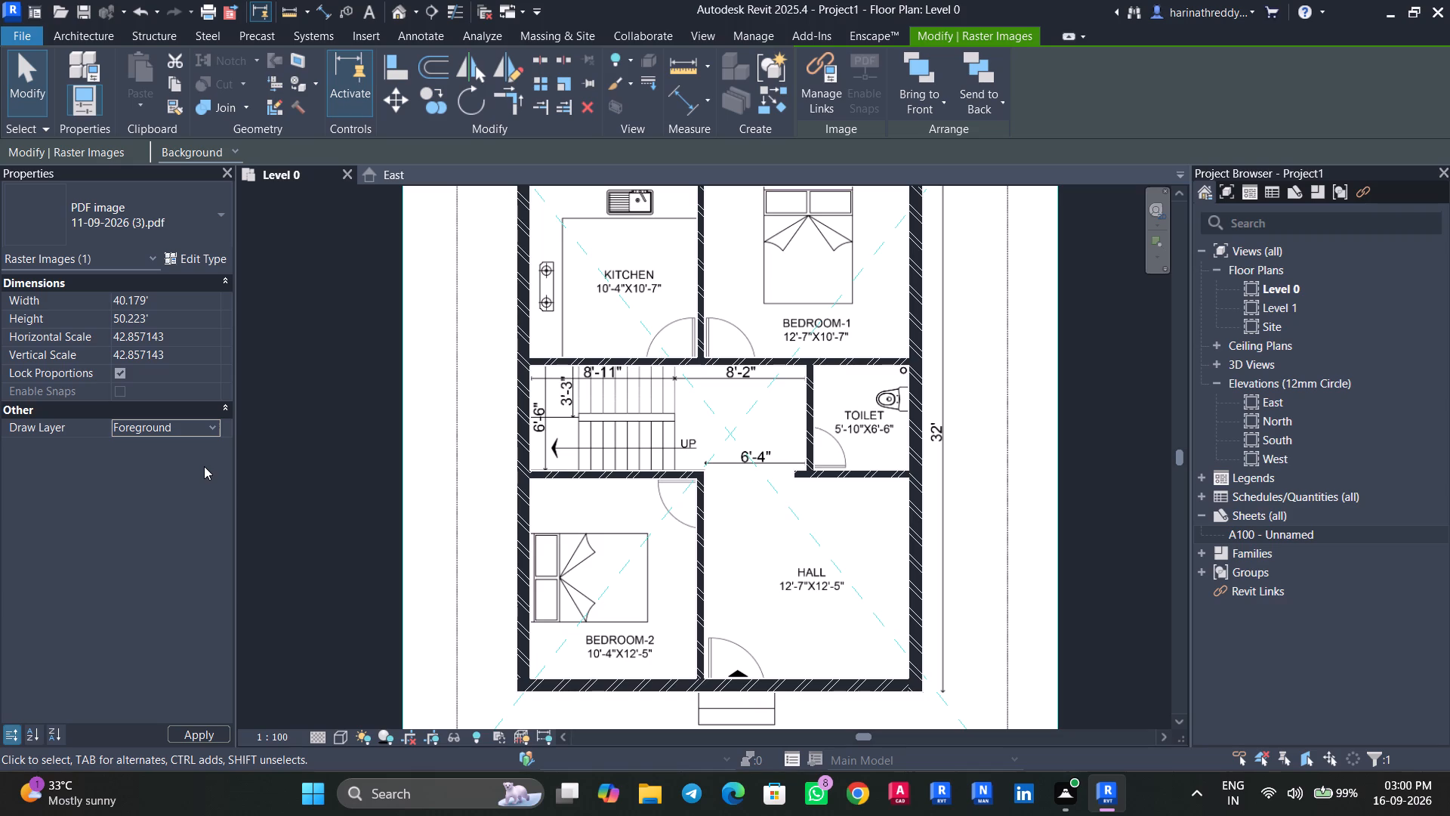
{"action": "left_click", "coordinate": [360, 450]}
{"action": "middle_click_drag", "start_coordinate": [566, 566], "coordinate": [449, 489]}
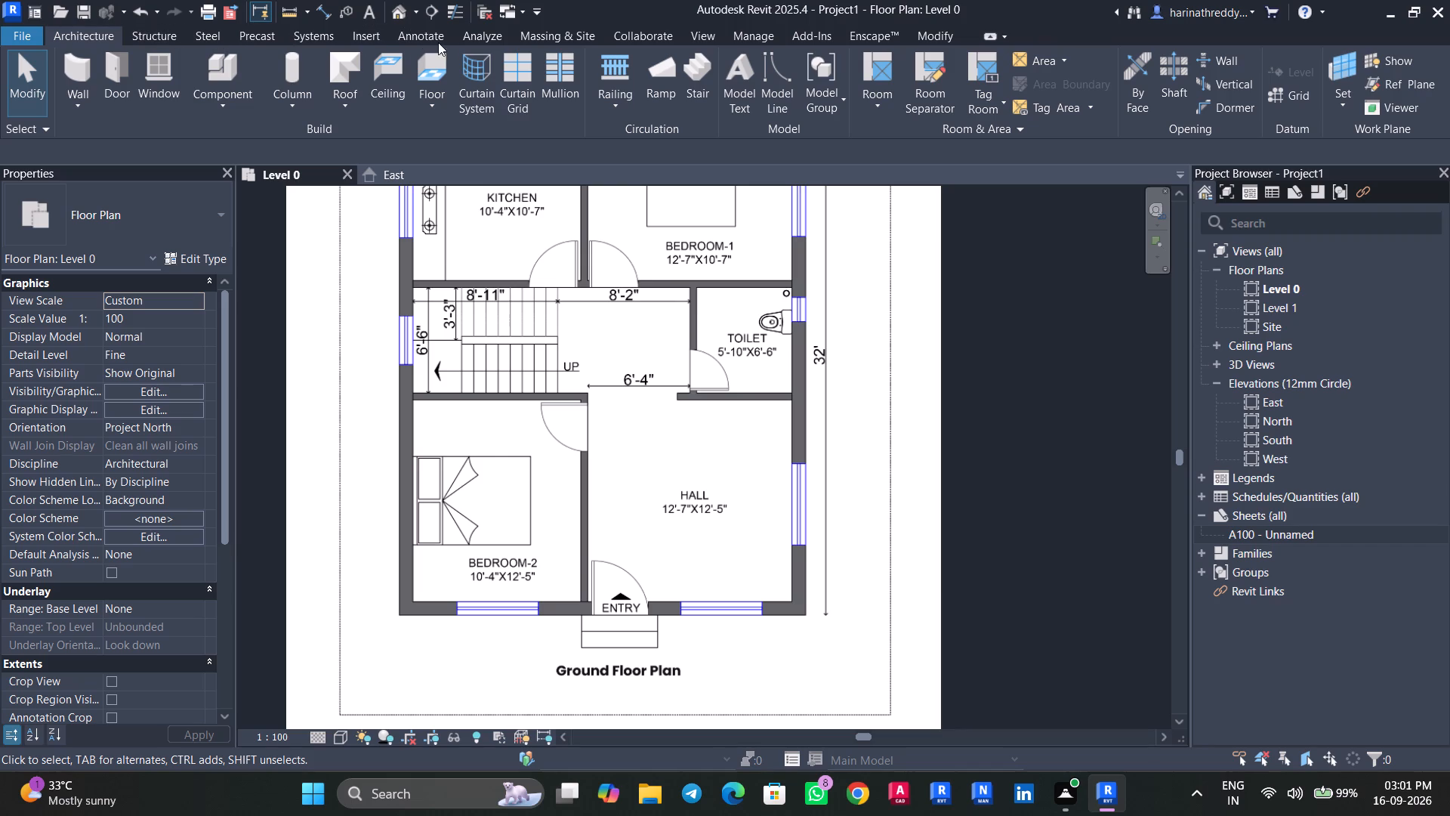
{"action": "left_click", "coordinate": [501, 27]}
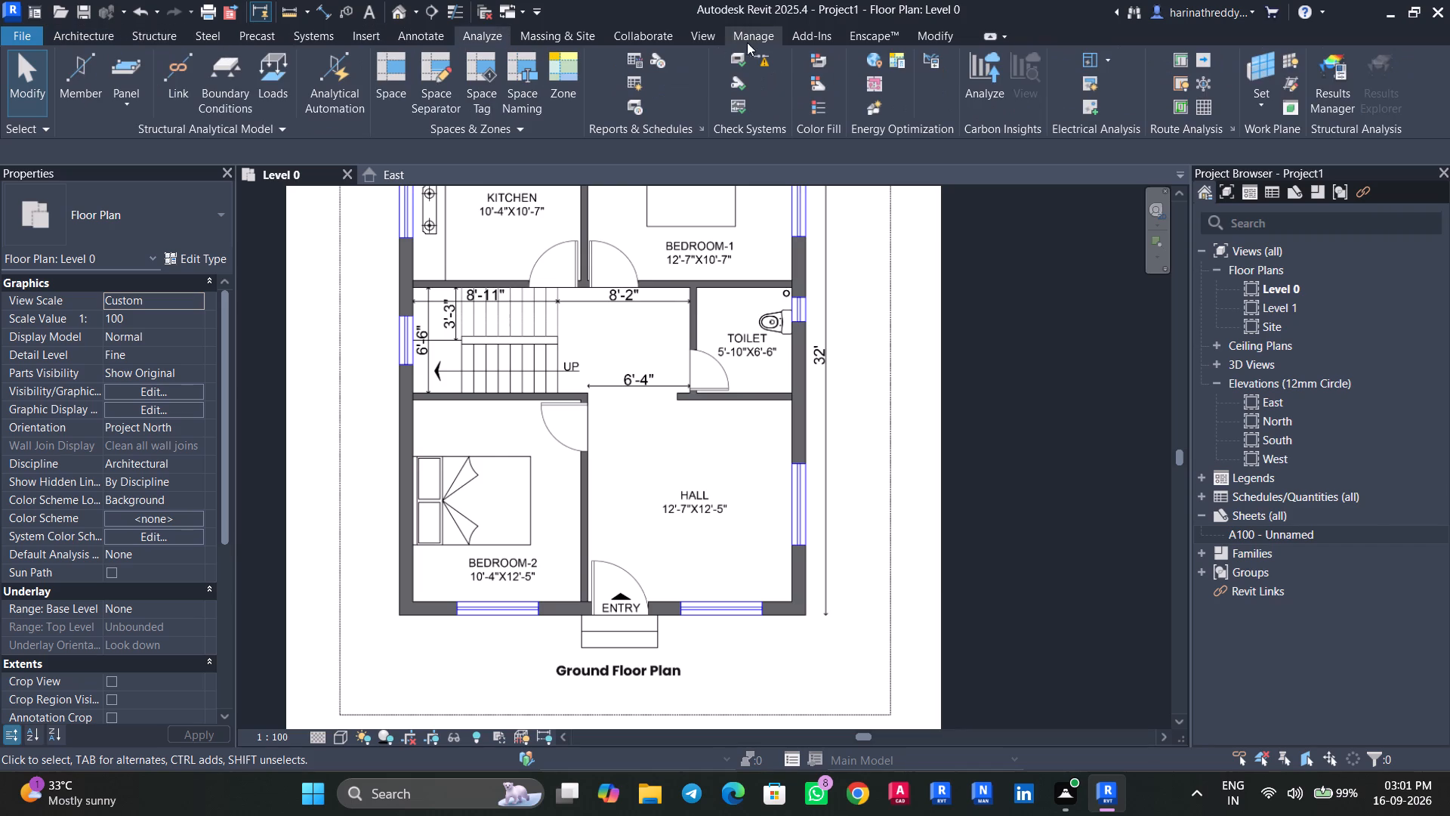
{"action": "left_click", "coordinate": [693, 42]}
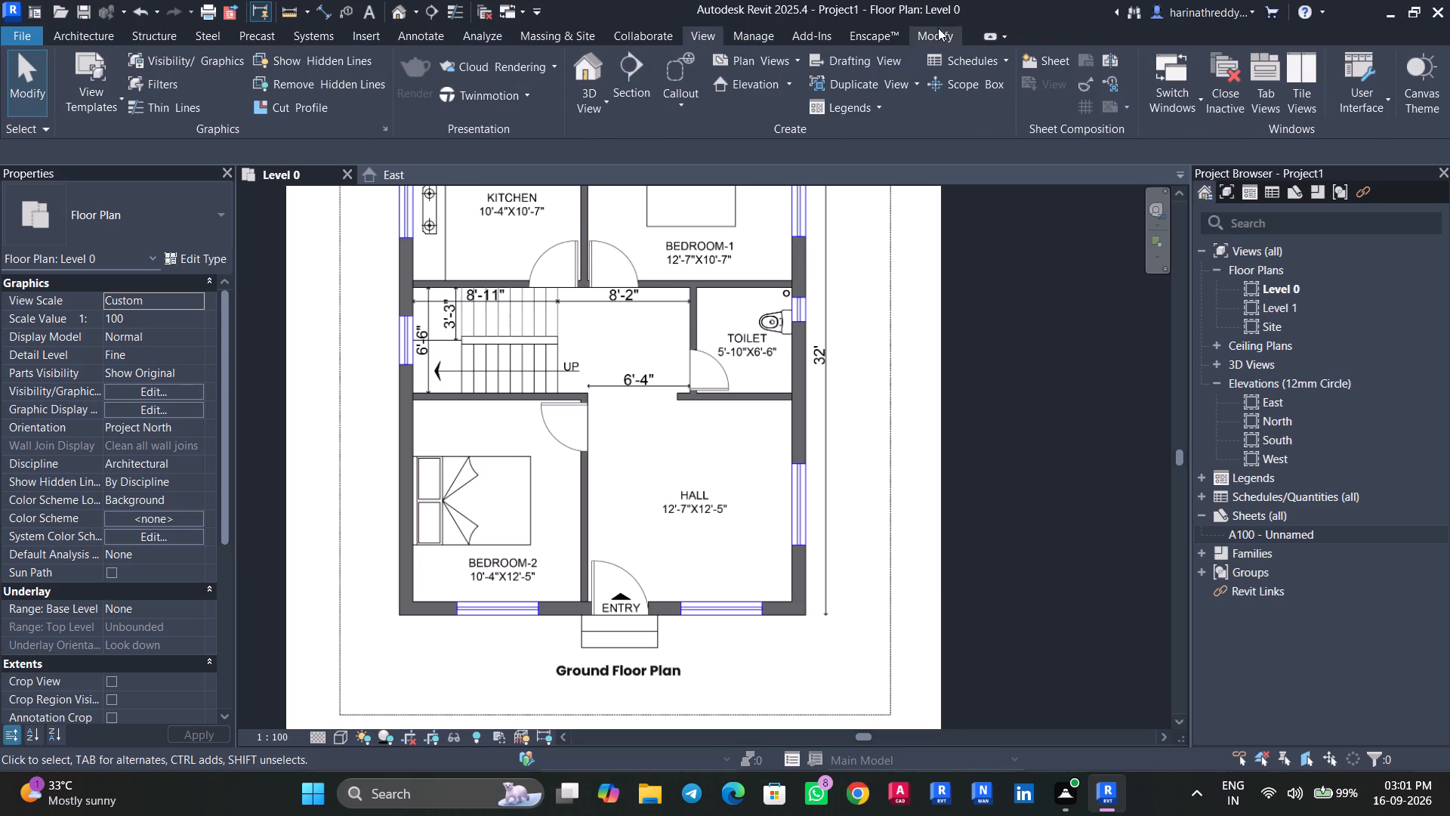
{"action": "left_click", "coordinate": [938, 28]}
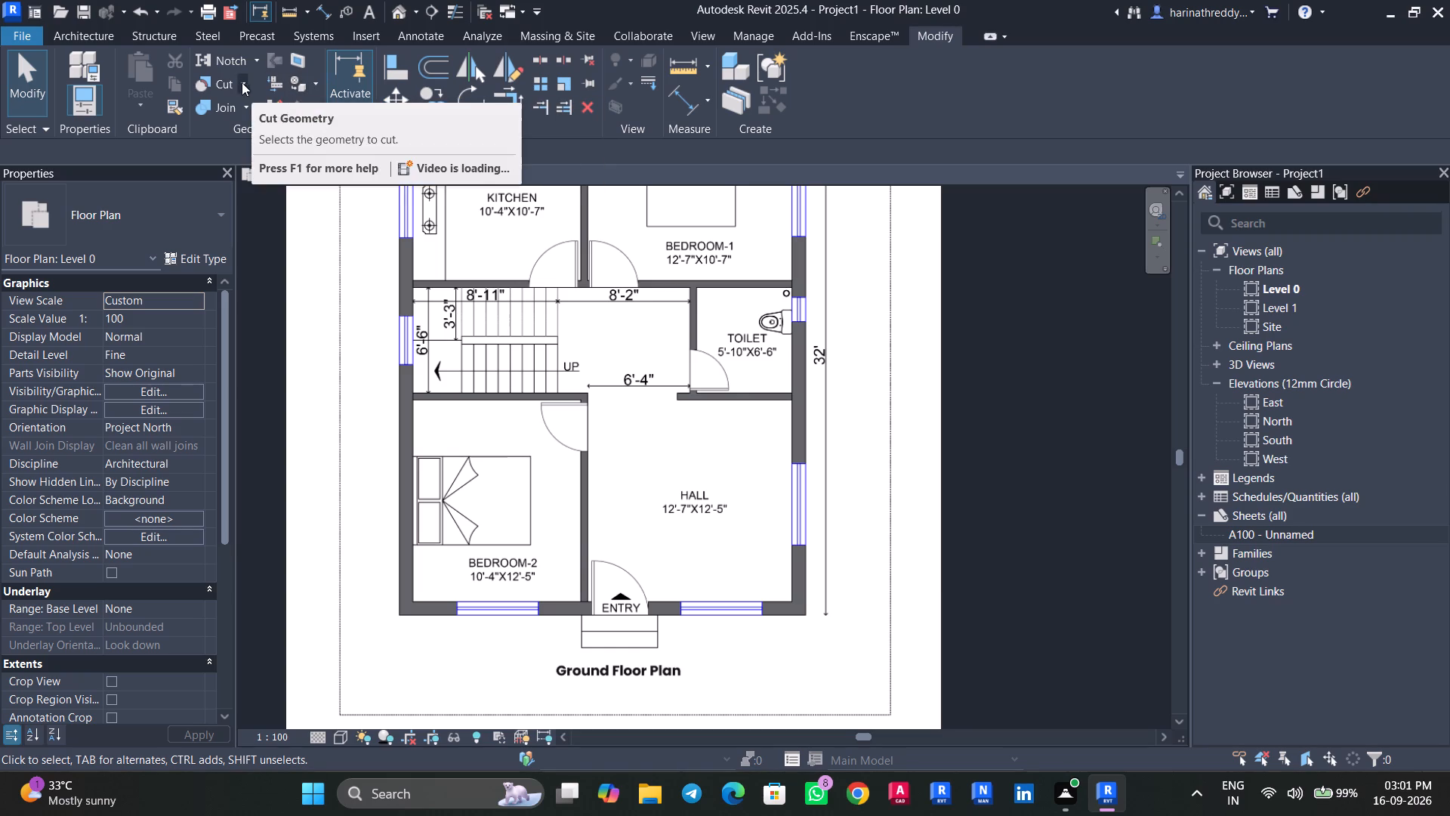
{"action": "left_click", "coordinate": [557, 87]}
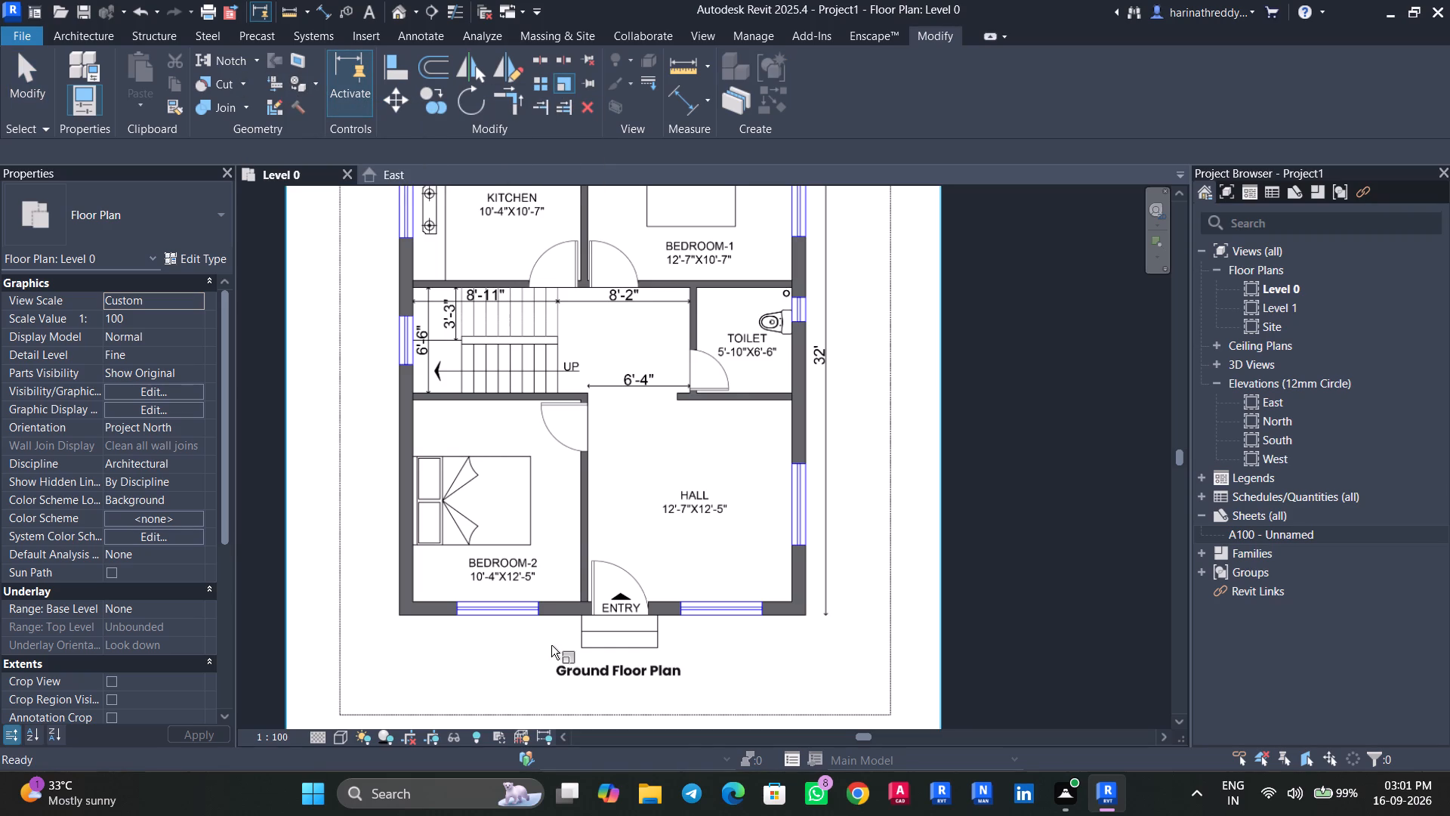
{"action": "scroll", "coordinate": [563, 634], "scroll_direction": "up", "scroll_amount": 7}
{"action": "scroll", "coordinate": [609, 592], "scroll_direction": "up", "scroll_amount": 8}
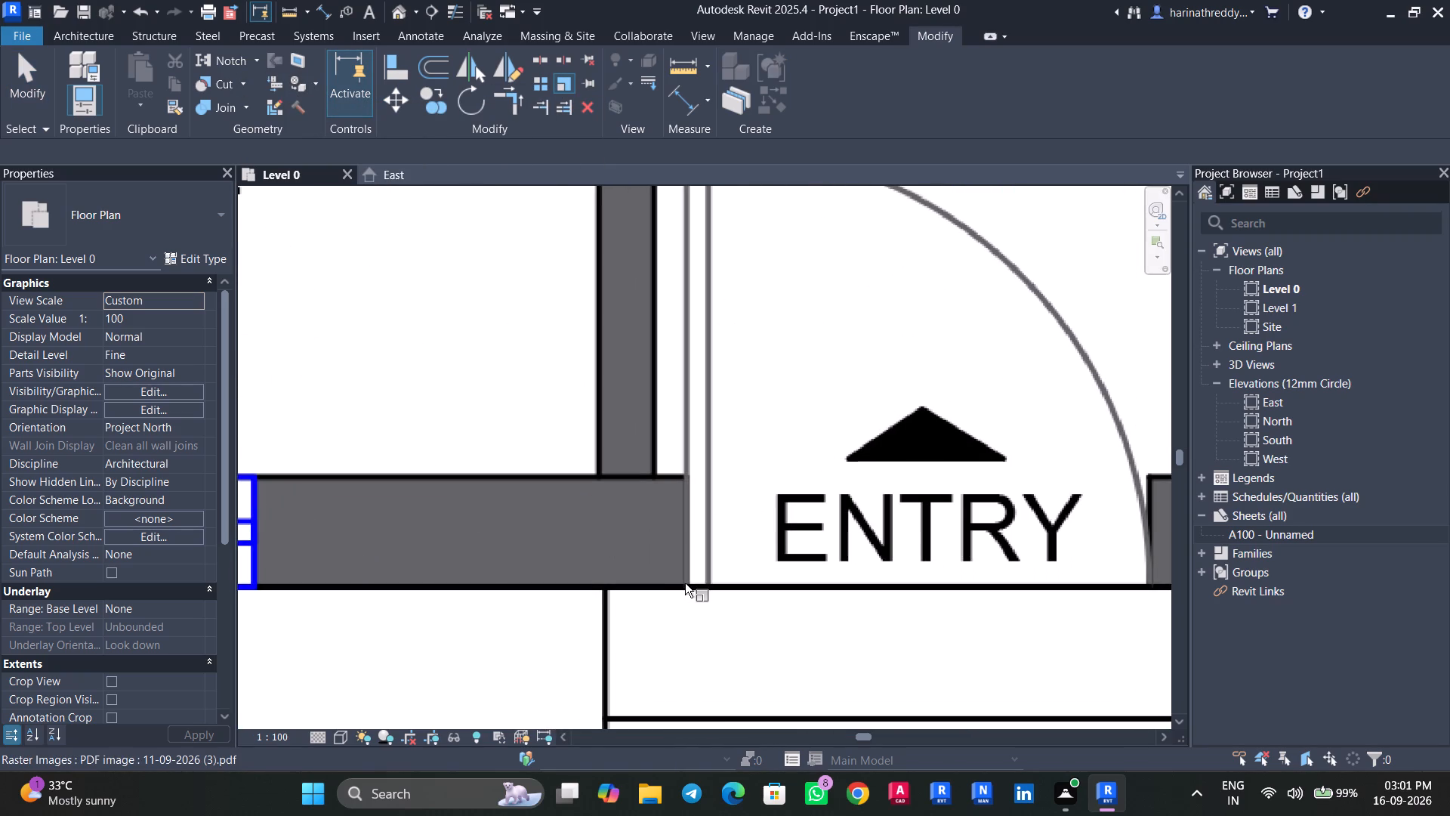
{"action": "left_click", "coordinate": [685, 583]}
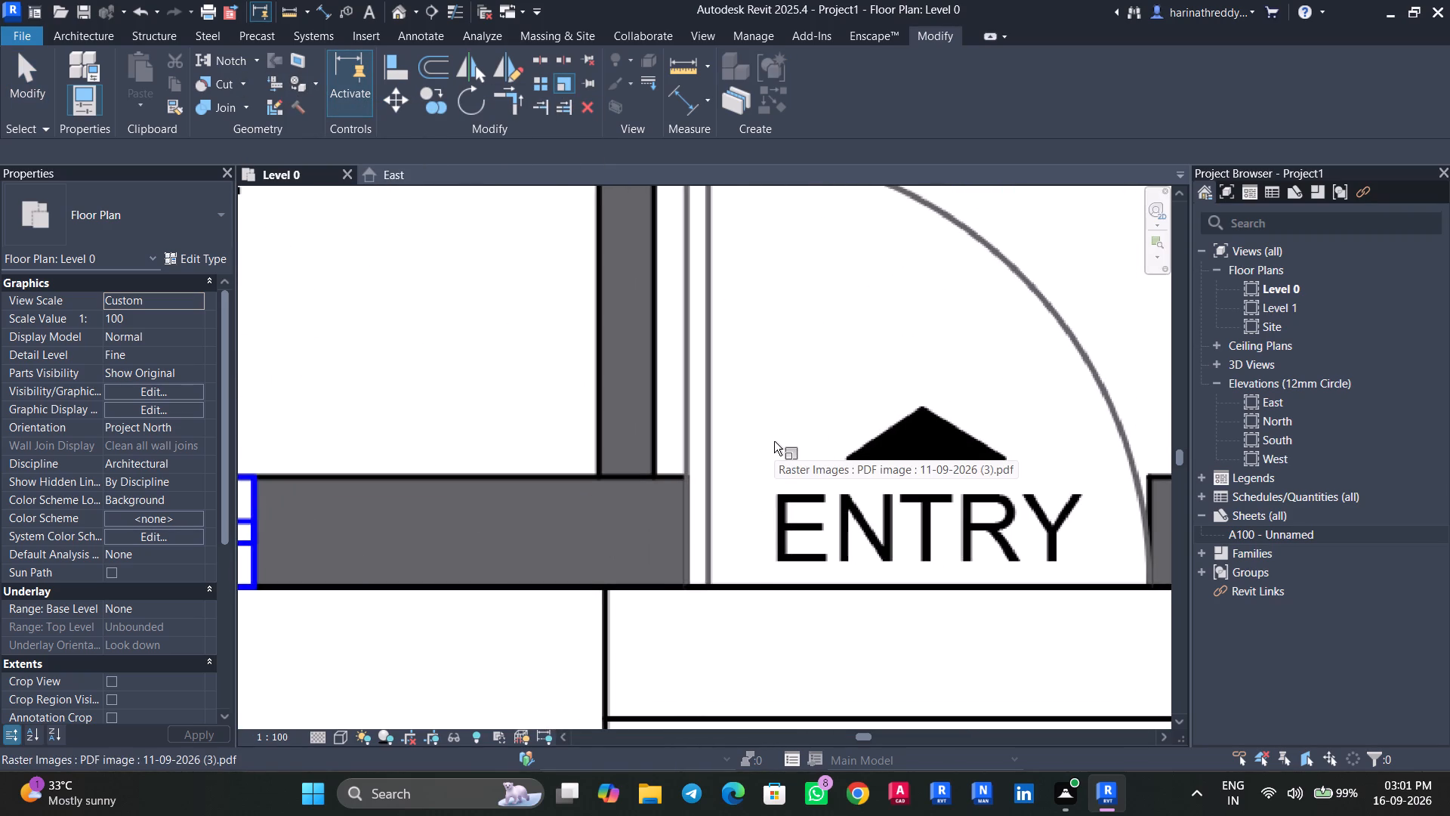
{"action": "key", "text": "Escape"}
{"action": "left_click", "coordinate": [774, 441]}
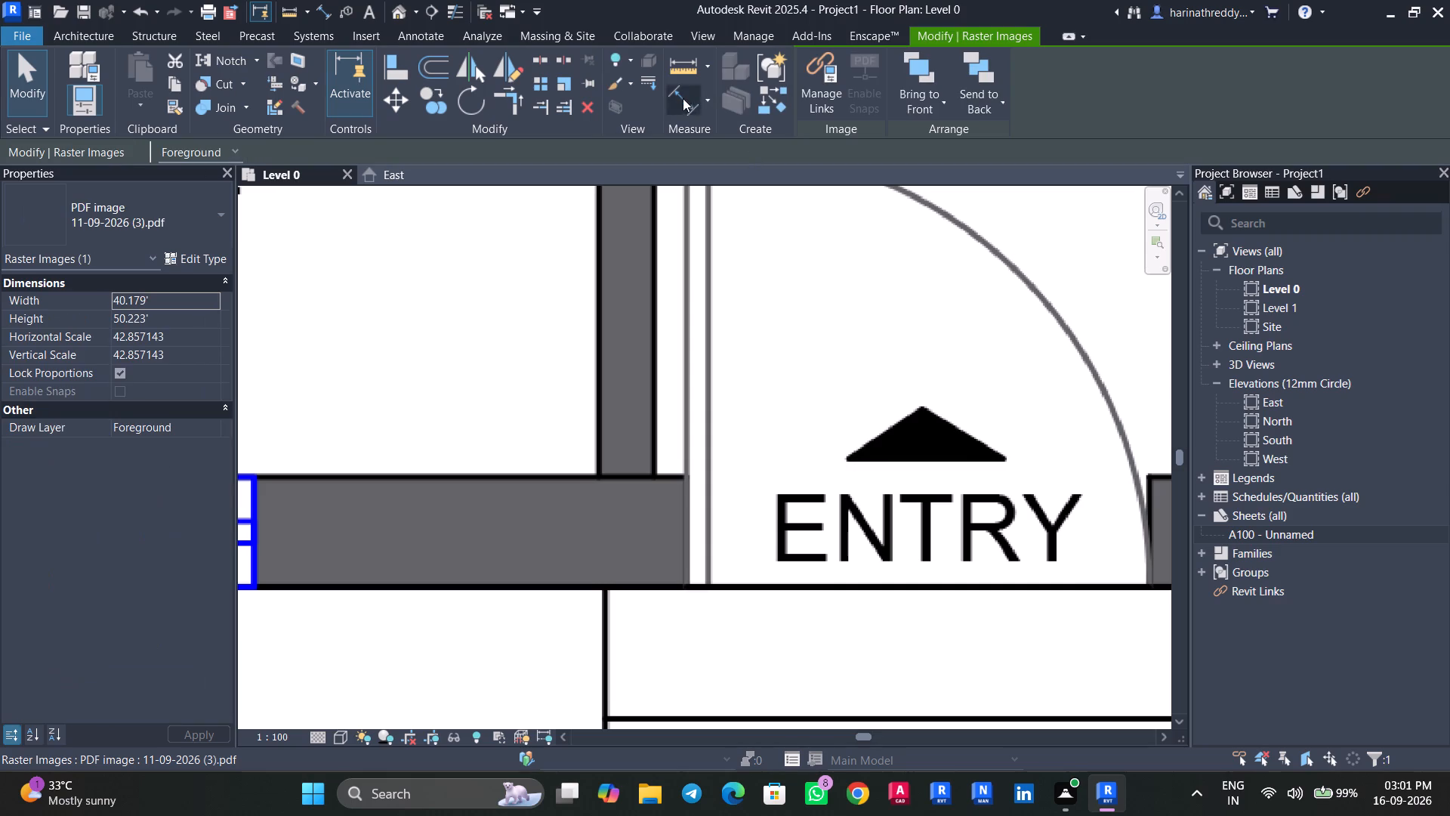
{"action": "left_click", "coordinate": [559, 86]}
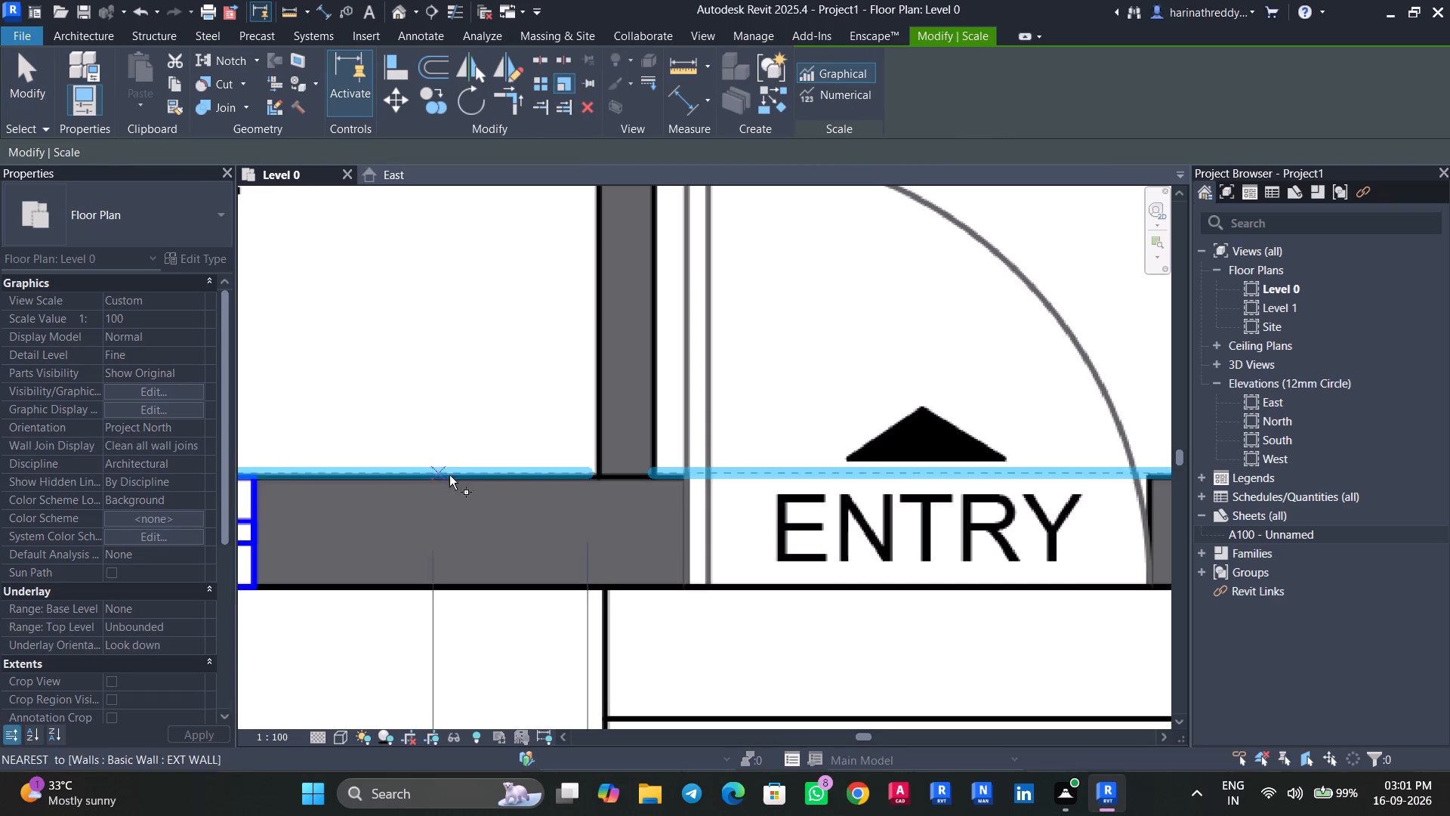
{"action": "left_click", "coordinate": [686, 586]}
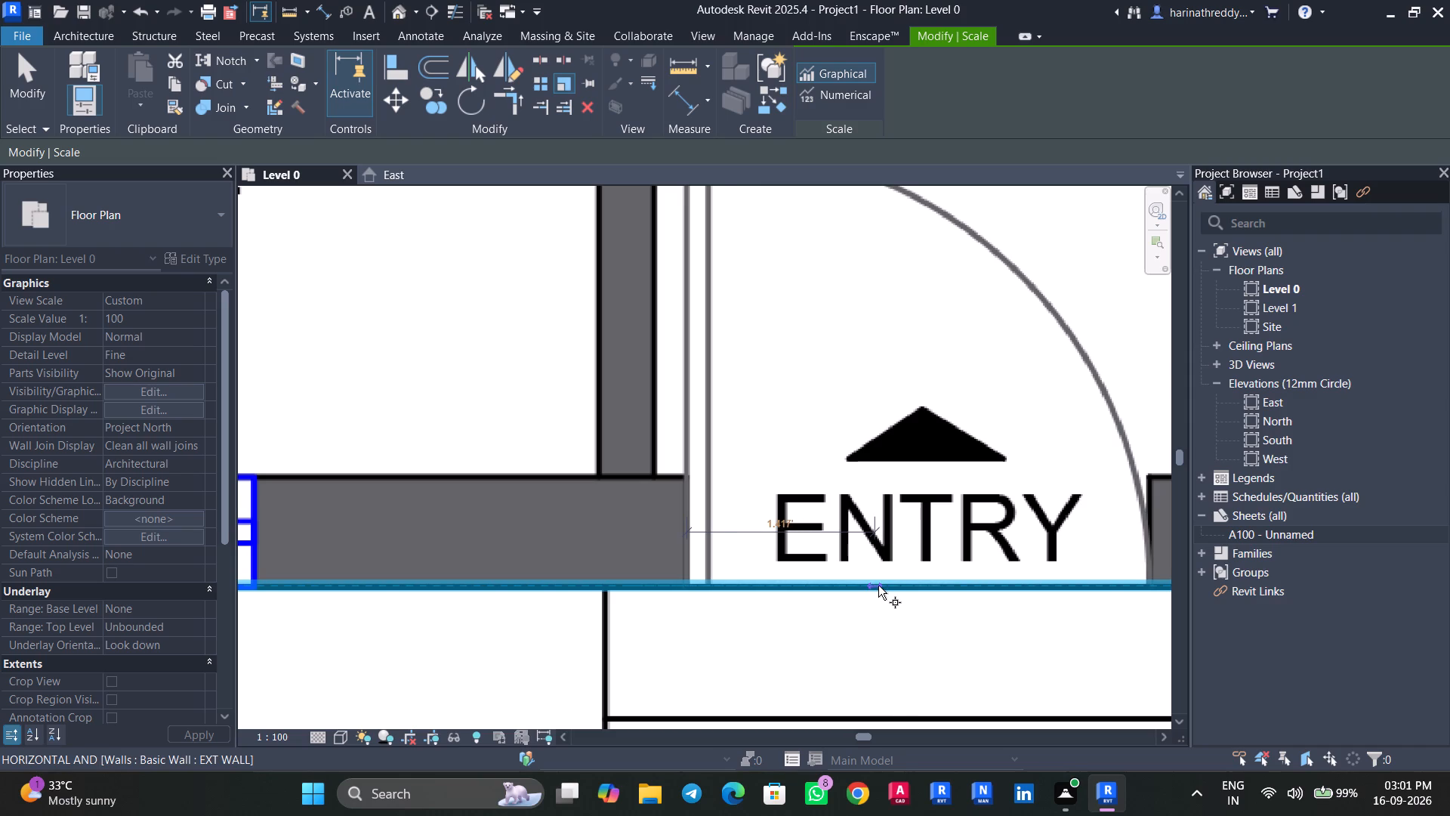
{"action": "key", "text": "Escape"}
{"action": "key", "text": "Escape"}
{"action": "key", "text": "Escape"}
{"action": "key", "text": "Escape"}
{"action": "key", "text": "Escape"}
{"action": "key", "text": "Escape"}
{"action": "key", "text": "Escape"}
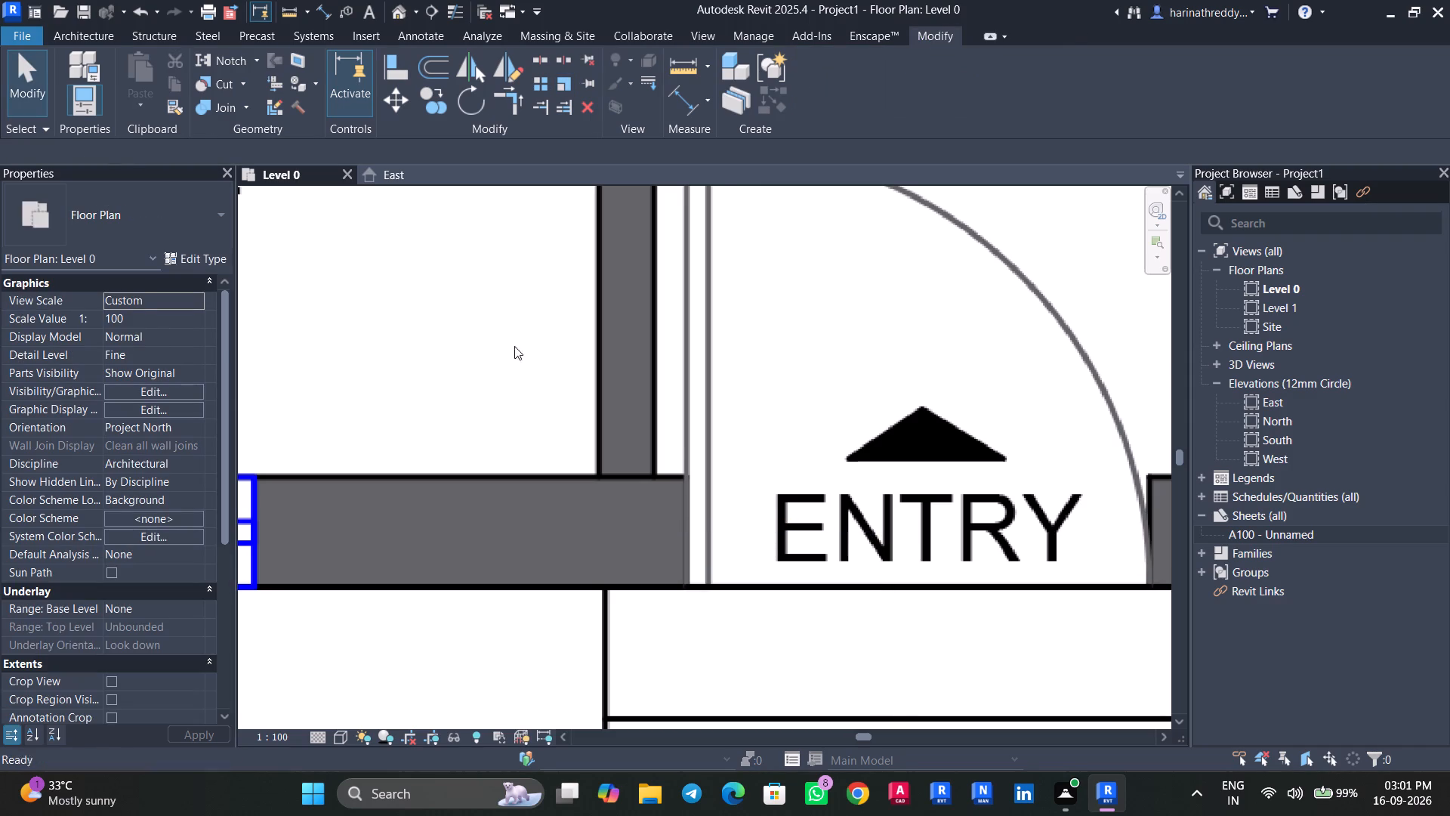
Measure the entry door opening's width along the exterior wall face, using the Scale command's temporary dimension on the plan image.
{"action": "left_click", "coordinate": [498, 333]}
{"action": "left_click", "coordinate": [565, 88]}
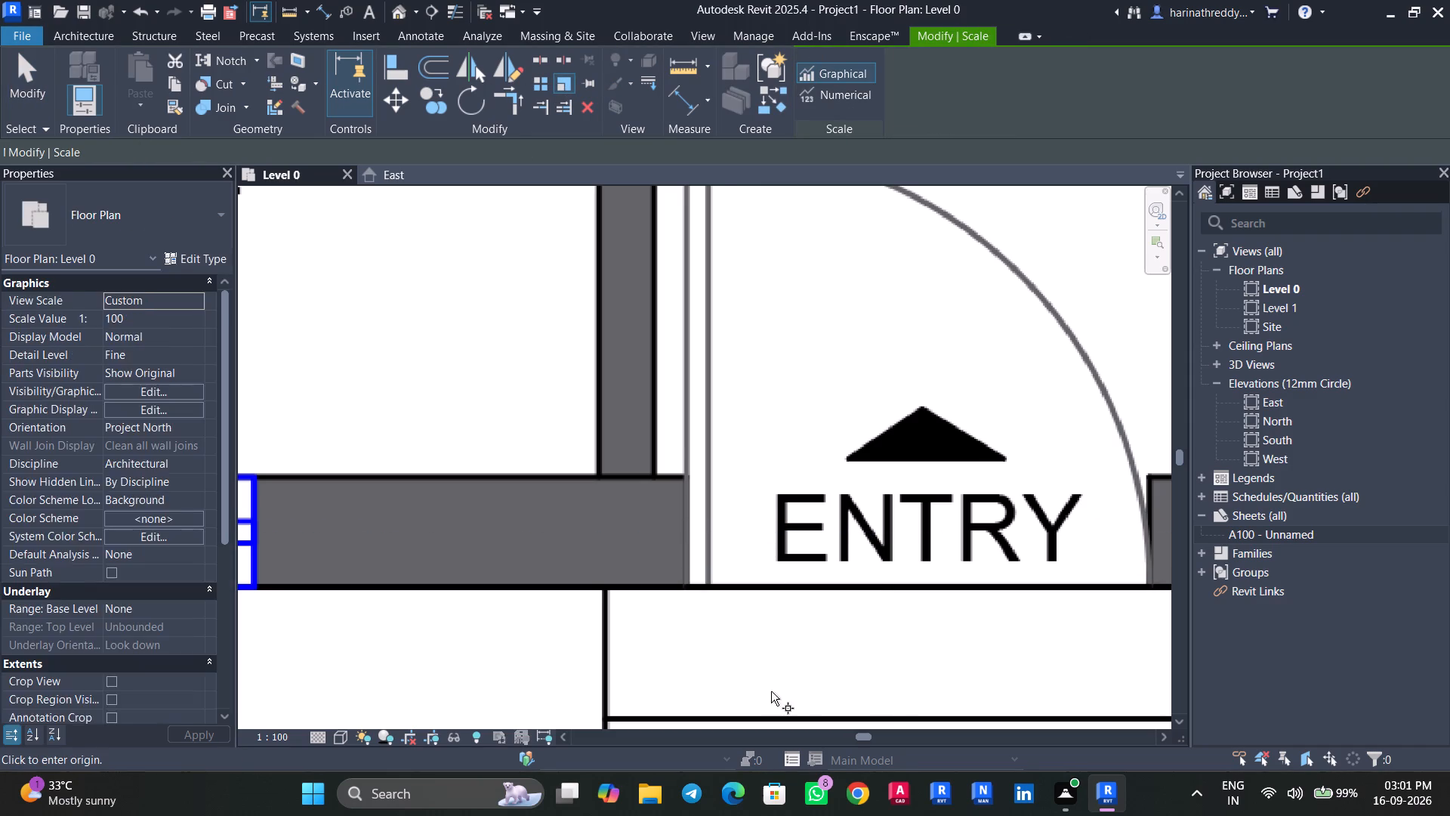
{"action": "scroll", "coordinate": [689, 584], "scroll_direction": "up", "scroll_amount": 5}
{"action": "scroll", "coordinate": [689, 584], "scroll_direction": "down", "scroll_amount": 5}
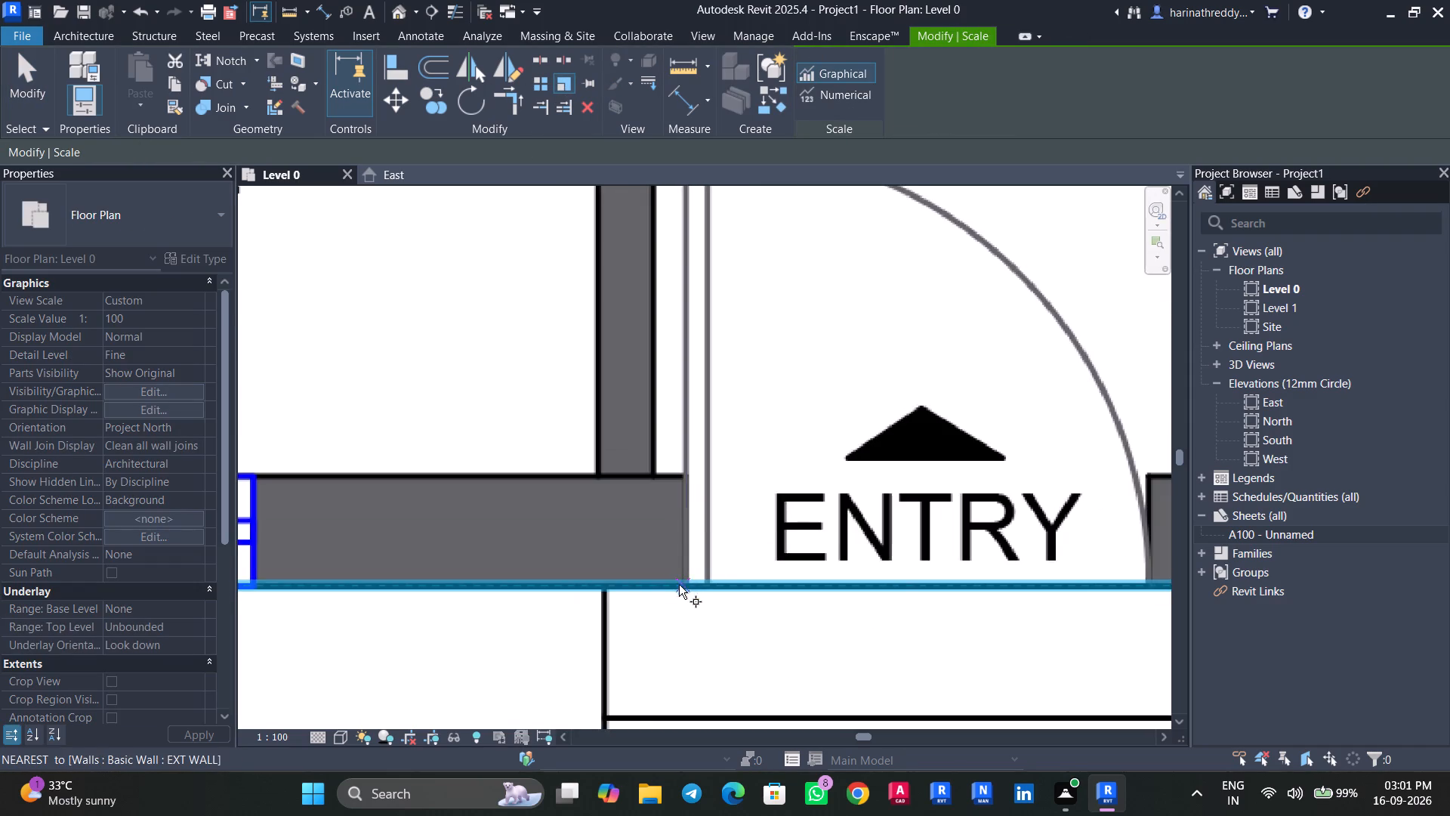
{"action": "scroll", "coordinate": [677, 586], "scroll_direction": "down", "scroll_amount": 6}
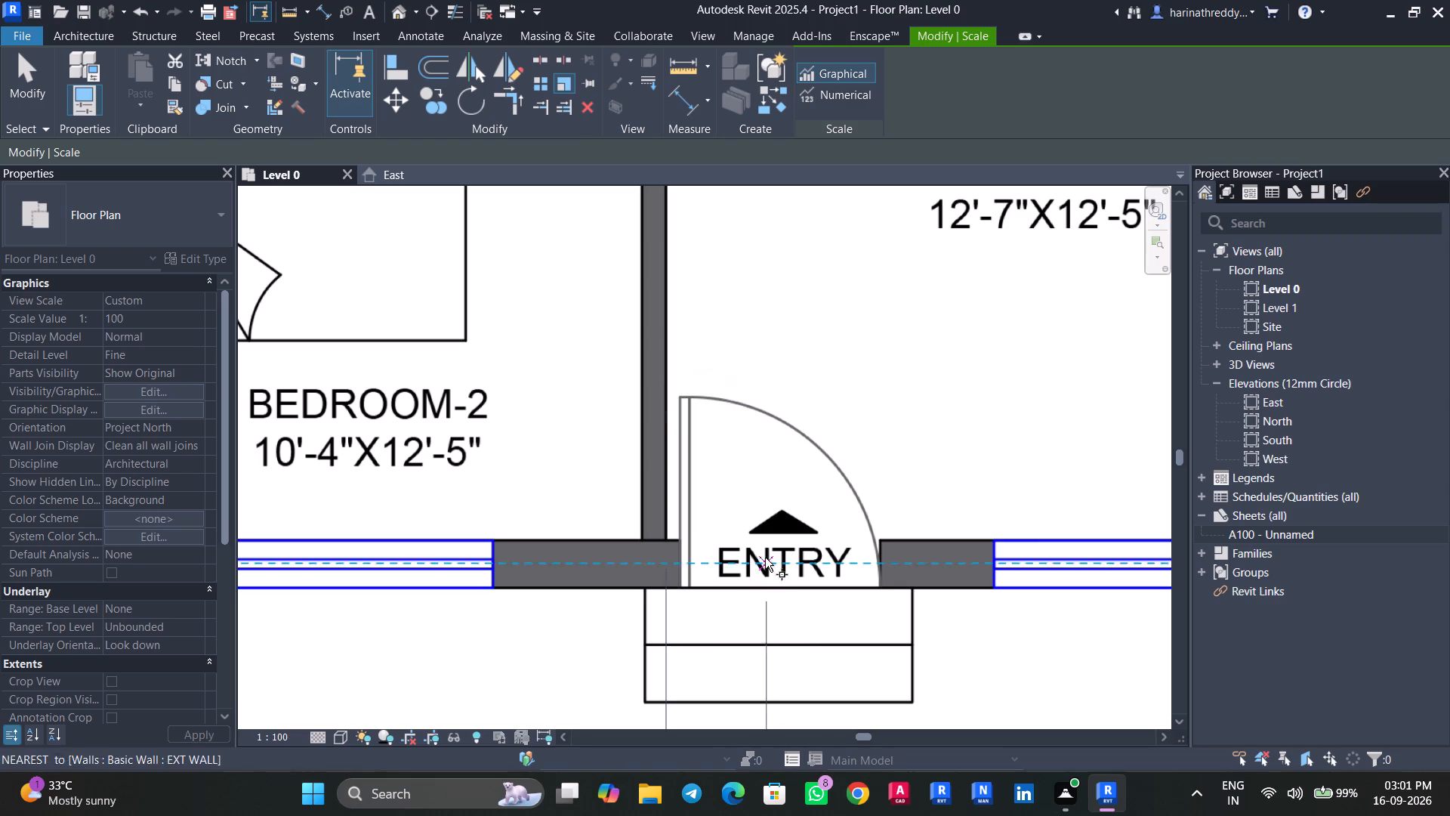
{"action": "scroll", "coordinate": [688, 587], "scroll_direction": "up", "scroll_amount": 6}
{"action": "left_click", "coordinate": [669, 590]}
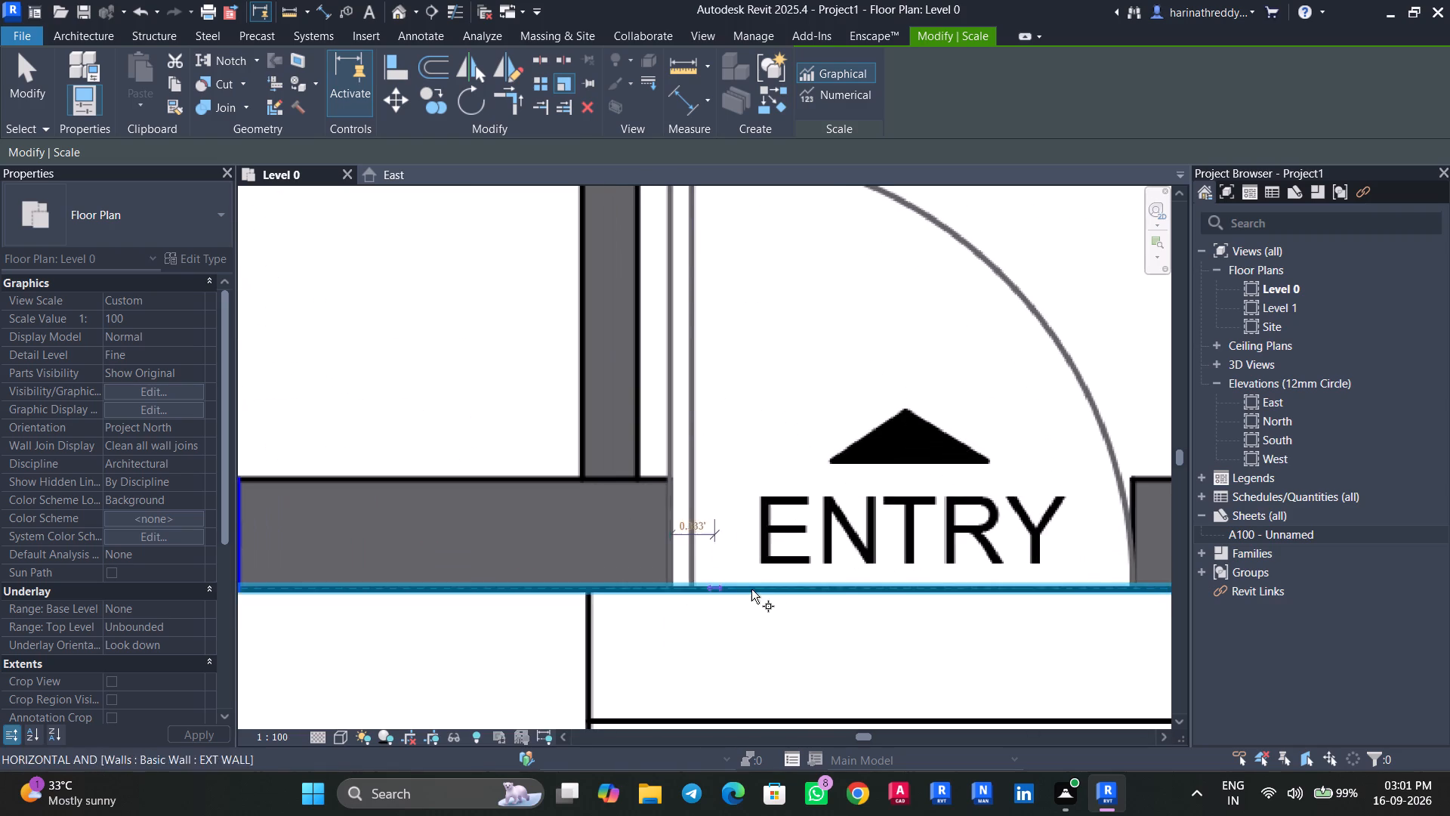
{"action": "middle_click_drag", "start_coordinate": [1007, 592], "coordinate": [773, 592]}
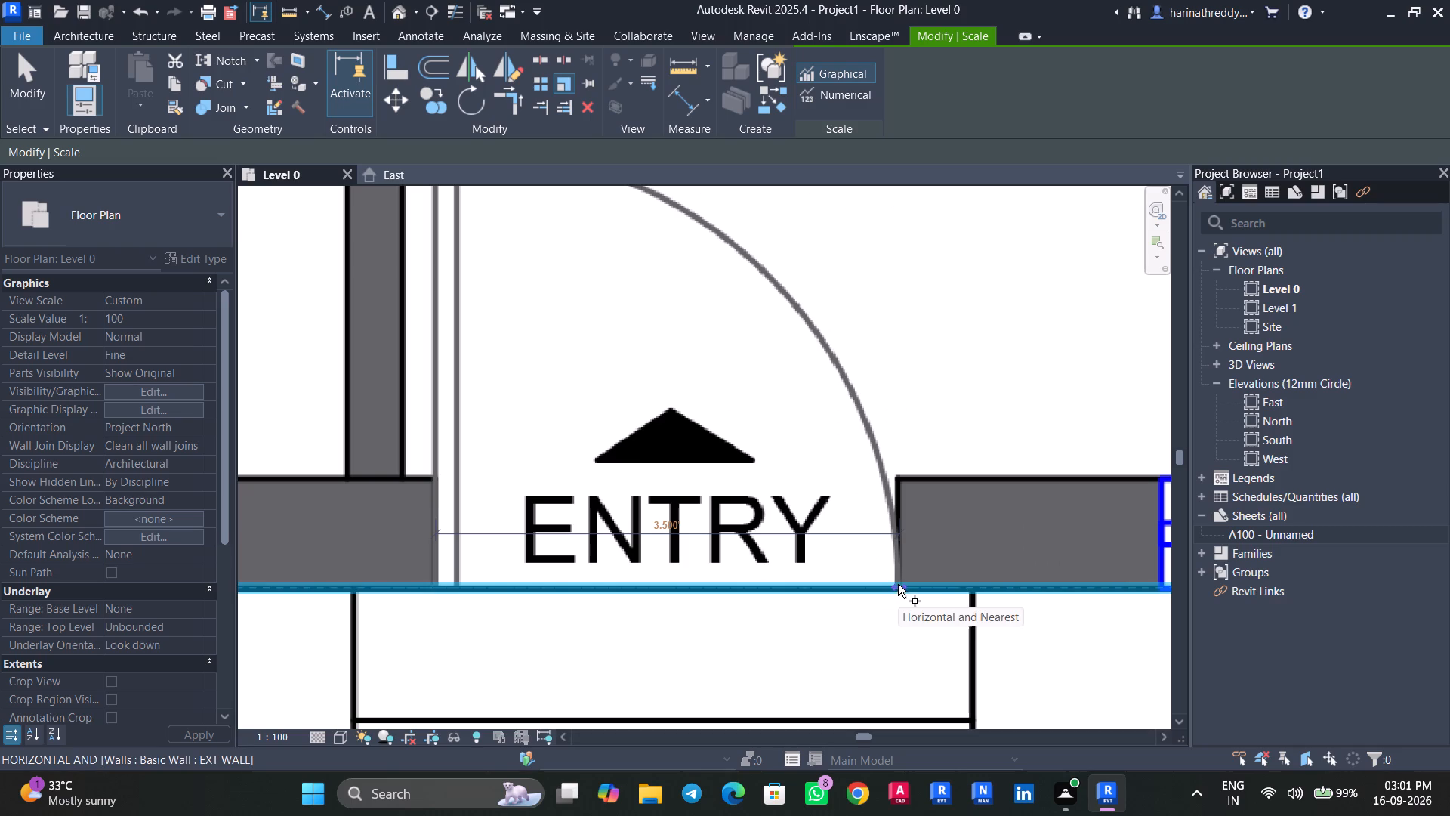
{"action": "key", "text": "Escape"}
Measure the Bedroom-2 door opening's width along the hall-side wall face with the Scale command's temporary dimension.
{"action": "scroll", "coordinate": [686, 573], "scroll_direction": "down", "scroll_amount": 12}
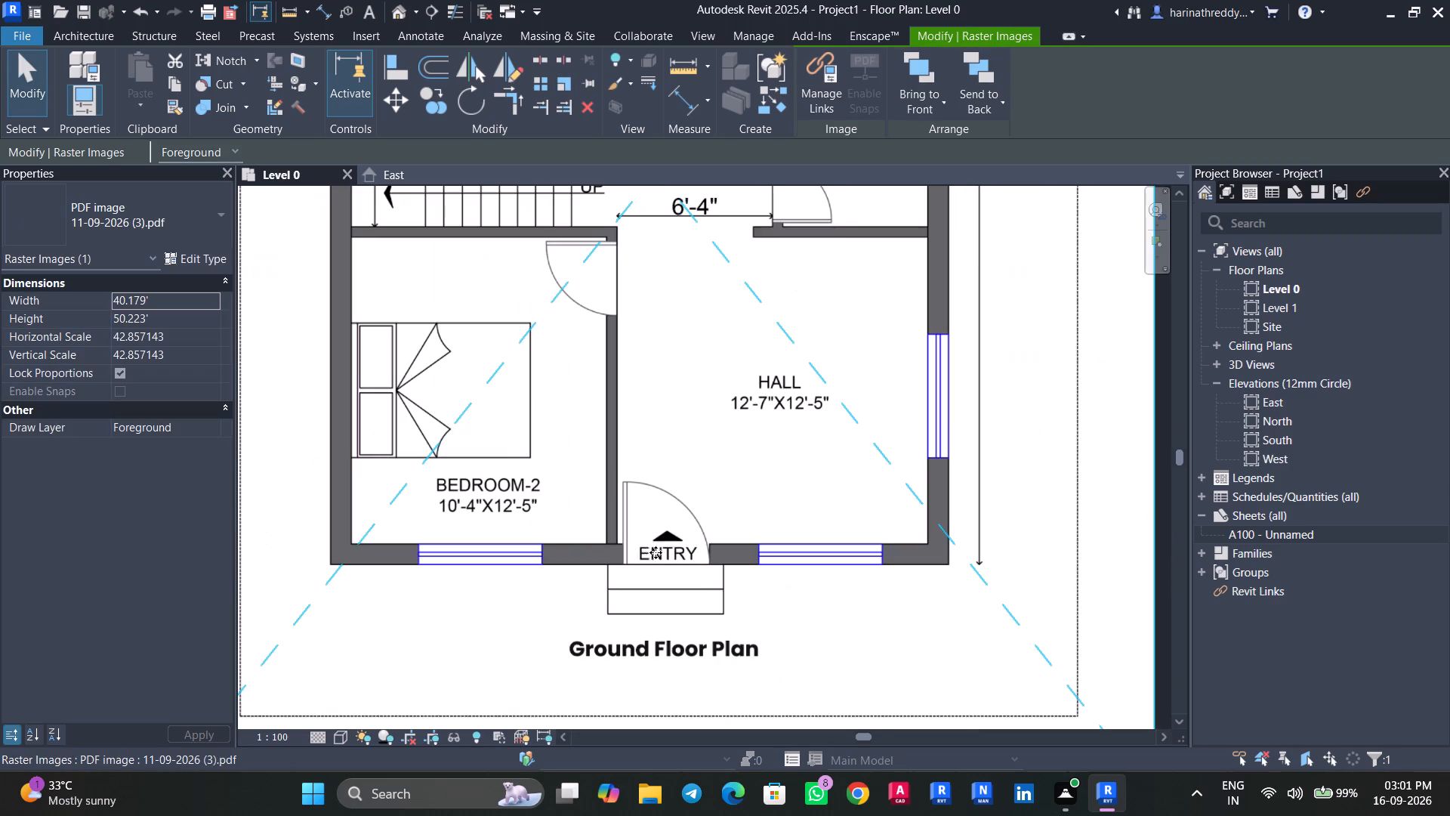
{"action": "middle_click_drag", "start_coordinate": [683, 438], "coordinate": [632, 815]}
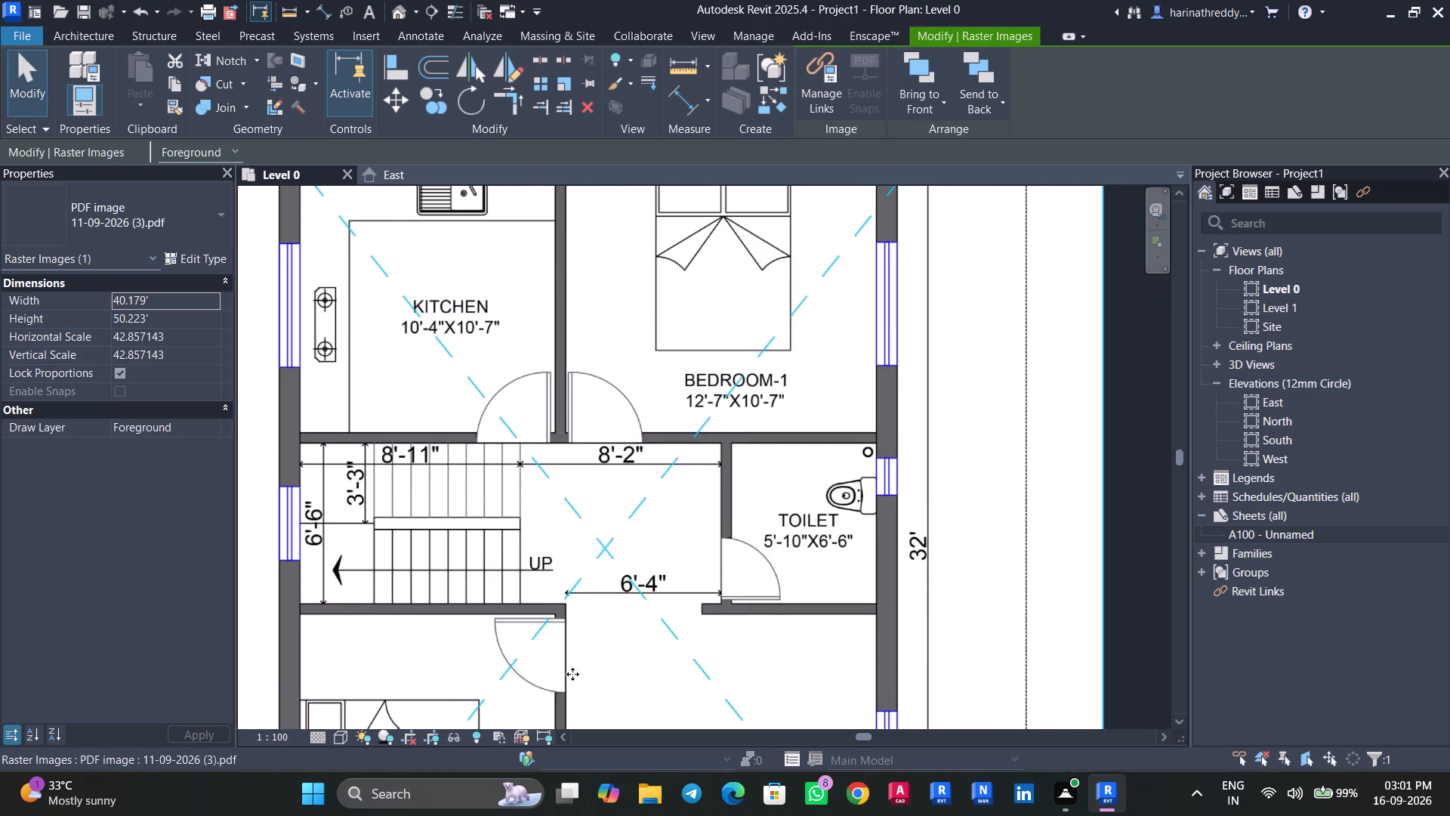
{"action": "left_click", "coordinate": [572, 82]}
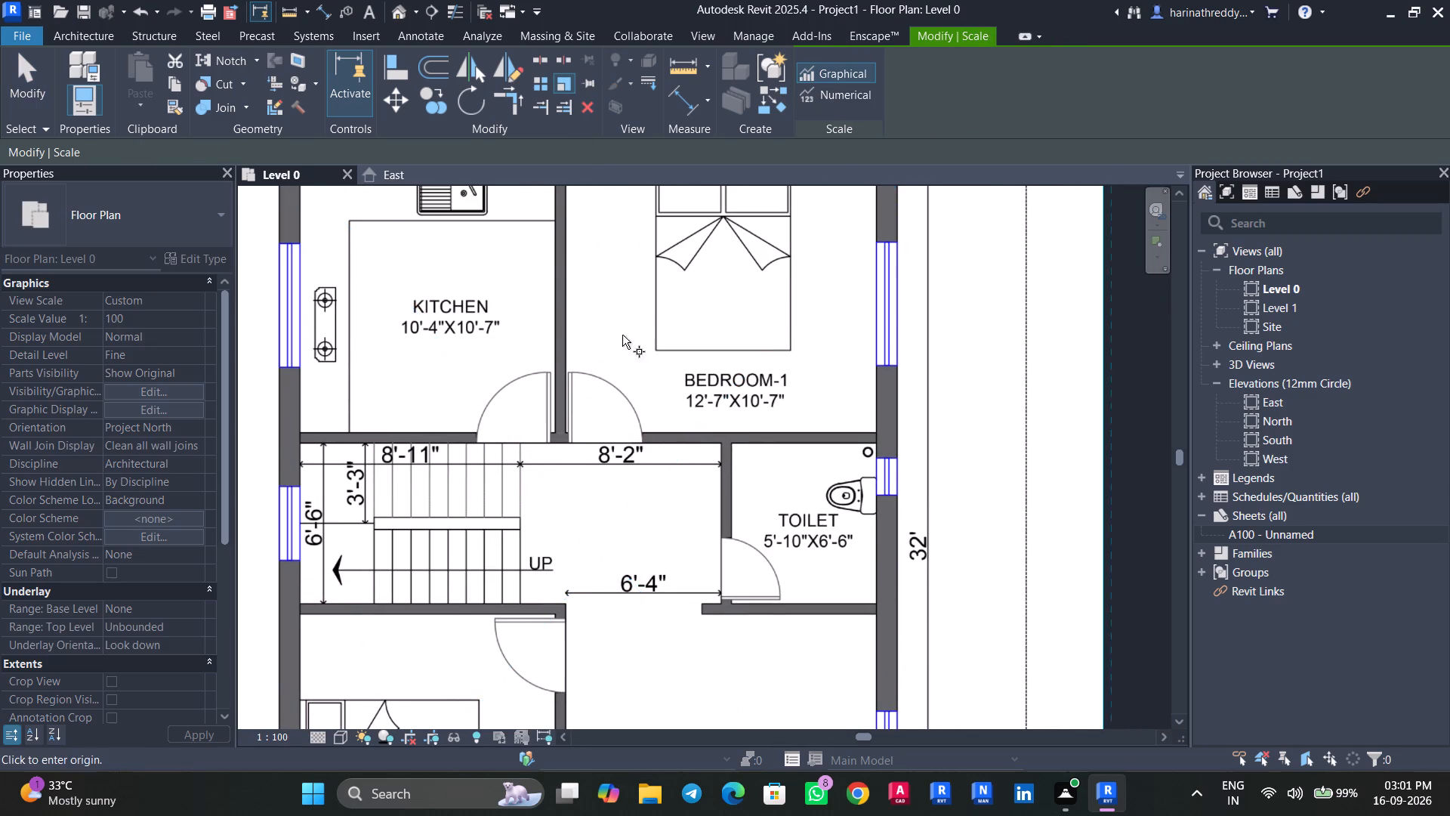
{"action": "scroll", "coordinate": [575, 681], "scroll_direction": "up", "scroll_amount": 7}
{"action": "middle_click_drag", "start_coordinate": [541, 664], "coordinate": [545, 645]}
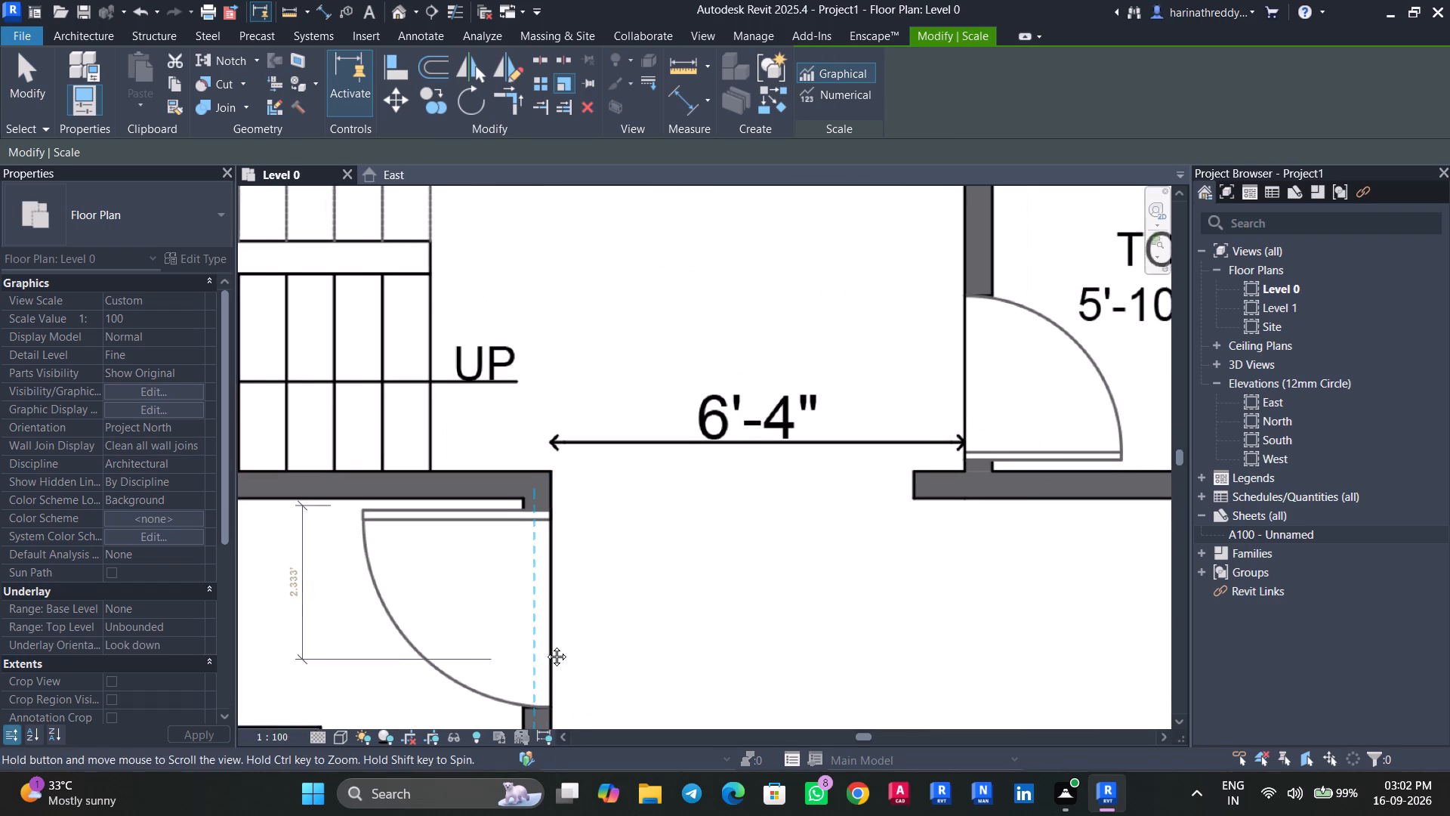
{"action": "middle_click_drag", "start_coordinate": [545, 645], "coordinate": [547, 584]}
{"action": "scroll", "coordinate": [547, 613], "scroll_direction": "up", "scroll_amount": 1}
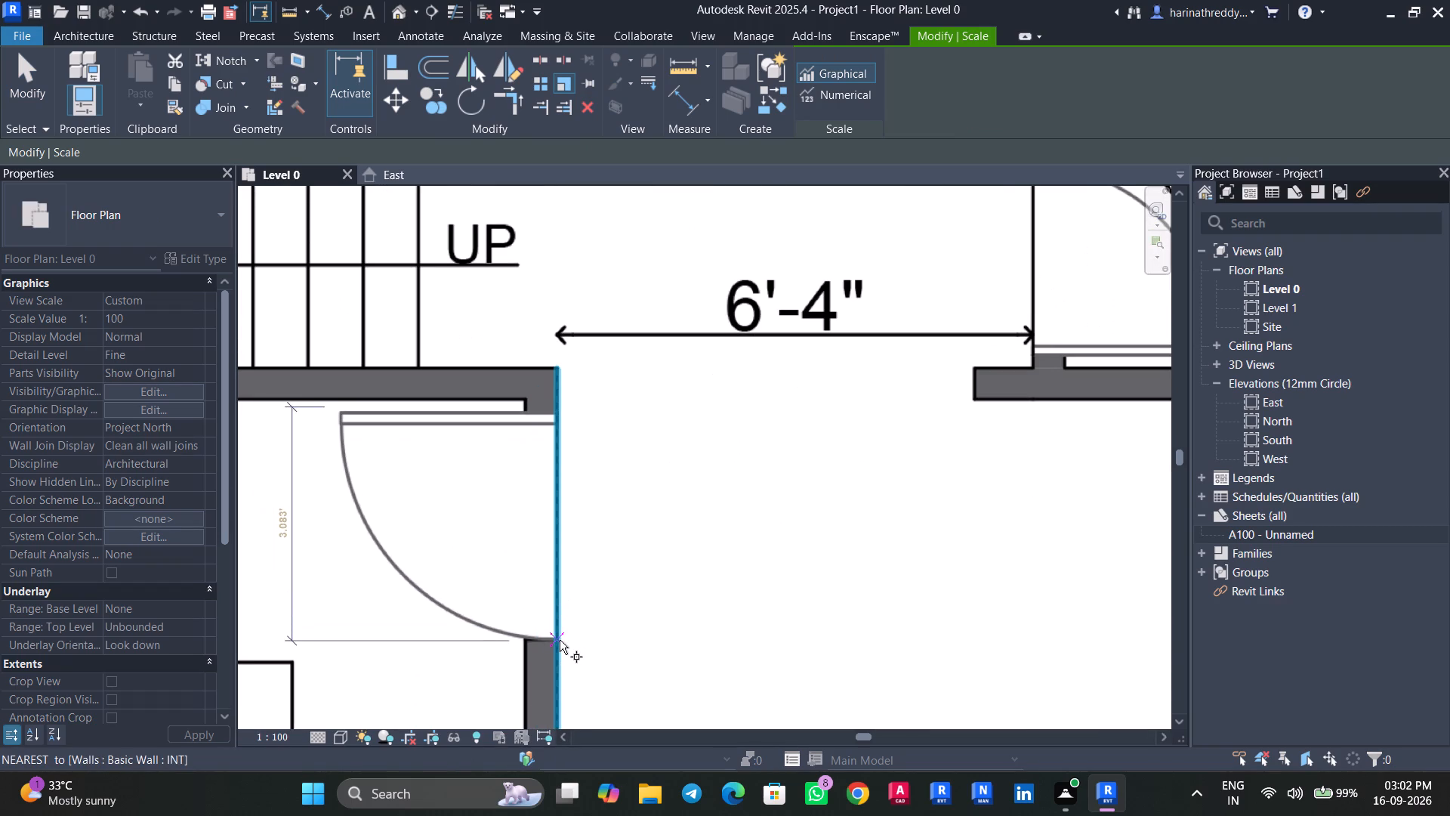
{"action": "scroll", "coordinate": [560, 652], "scroll_direction": "up", "scroll_amount": 4}
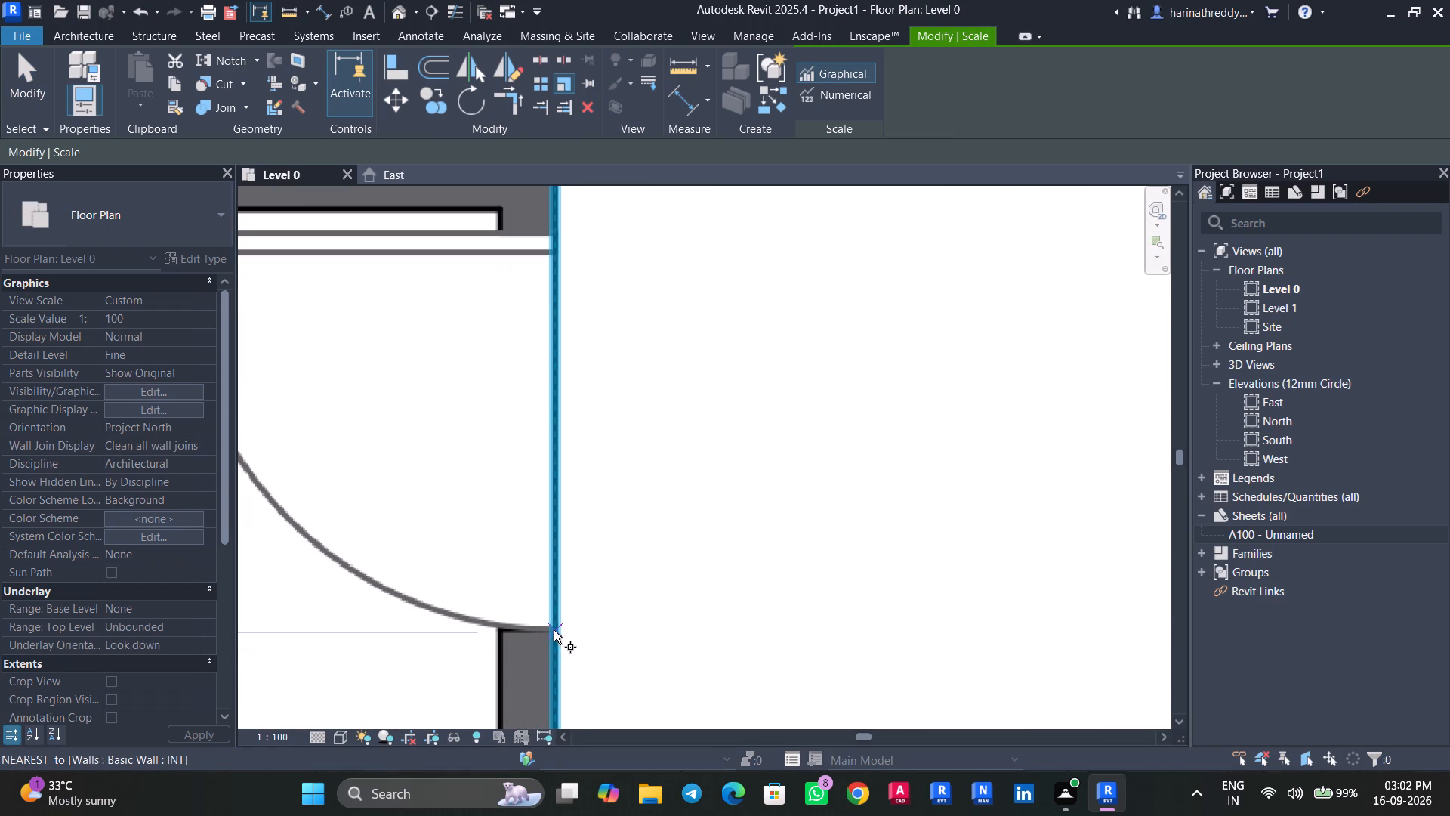
{"action": "left_click", "coordinate": [554, 626]}
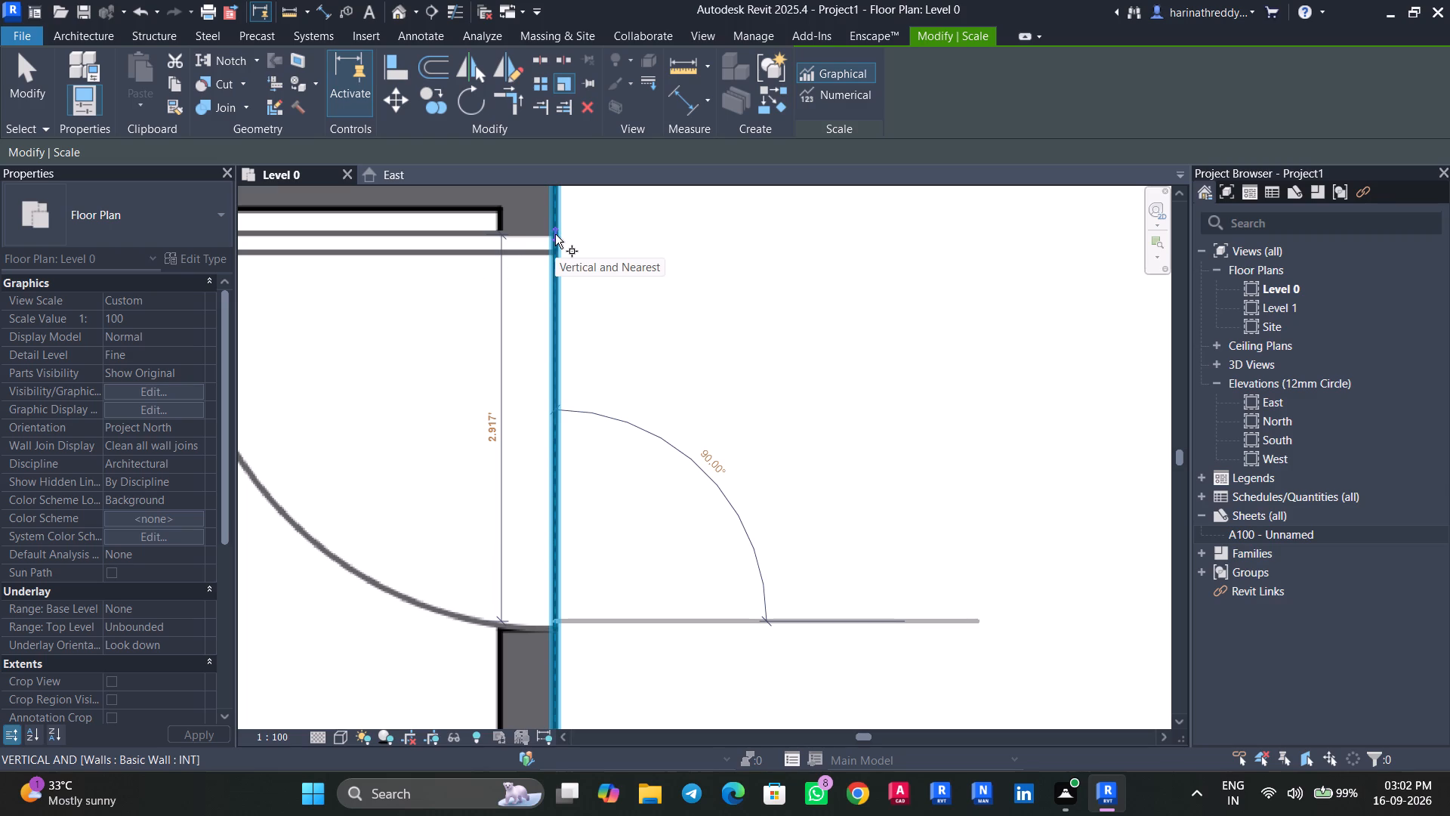
{"action": "key", "text": "Escape"}
Measure the toilet door opening's width along its wall face with the Scale command's temporary dimension.
{"action": "scroll", "coordinate": [550, 298], "scroll_direction": "down", "scroll_amount": 9}
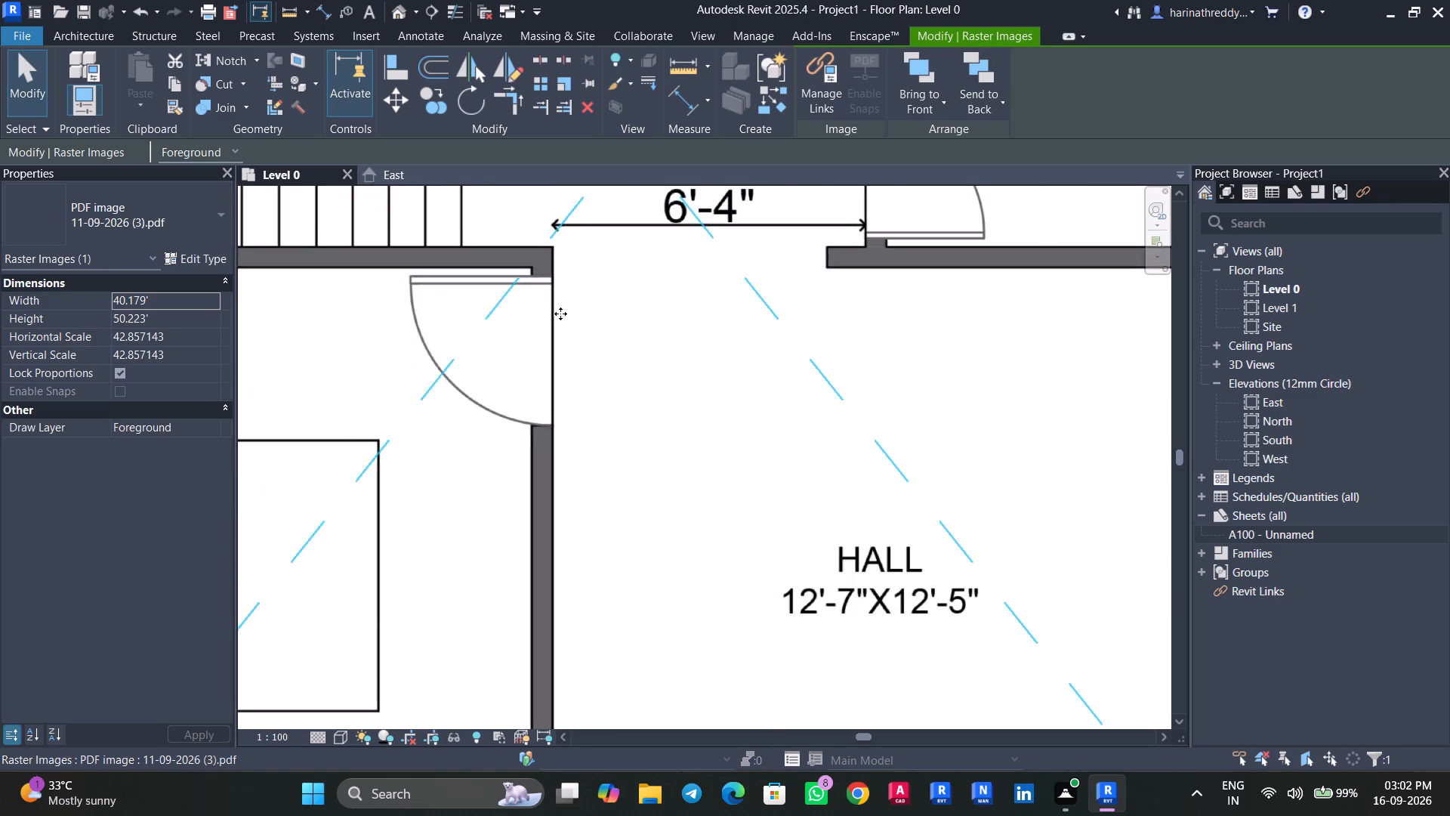
{"action": "scroll", "coordinate": [560, 314], "scroll_direction": "down", "scroll_amount": 3}
{"action": "middle_click_drag", "start_coordinate": [565, 318], "coordinate": [502, 550]}
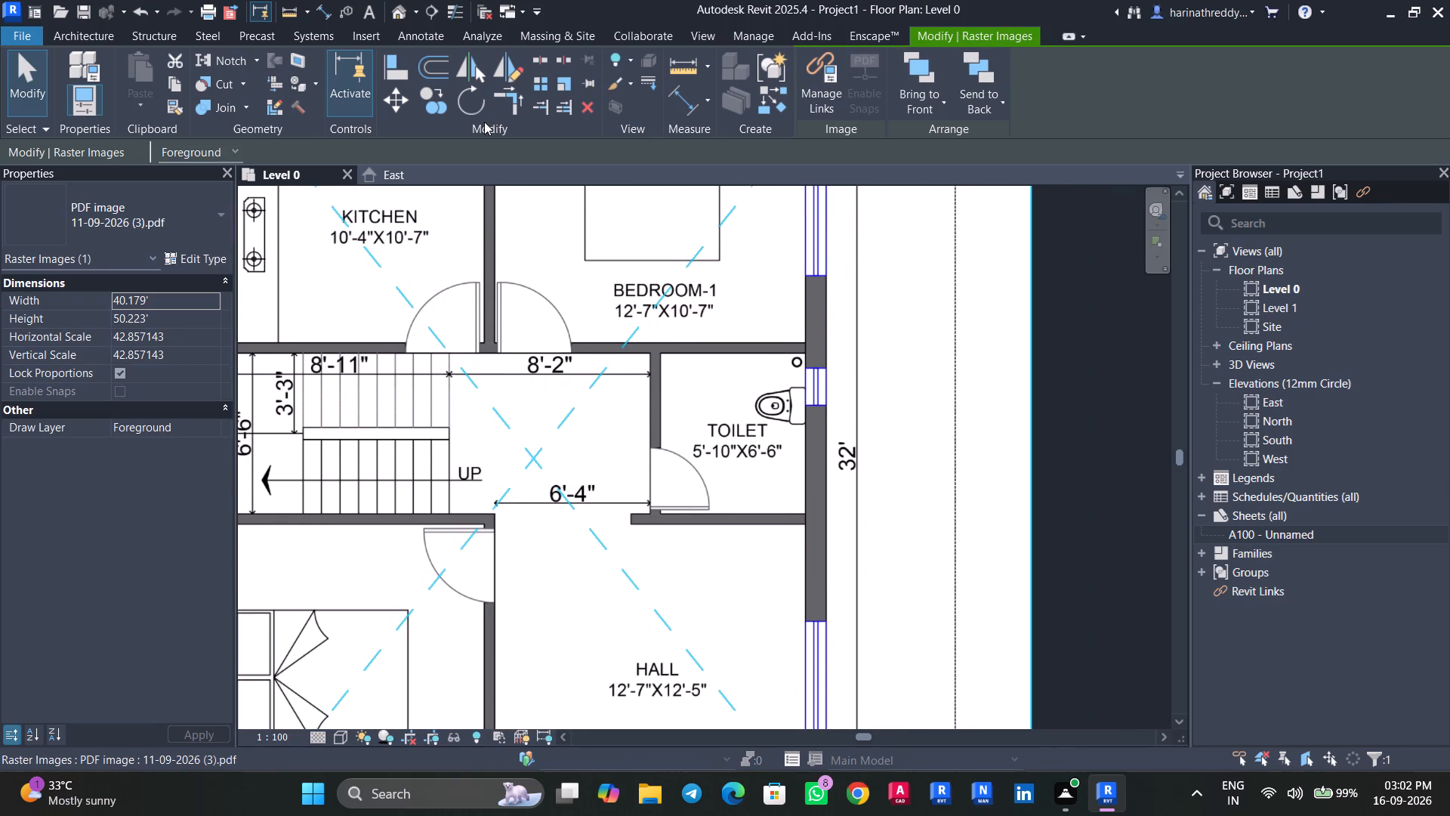
{"action": "left_click", "coordinate": [552, 82]}
{"action": "key", "text": "Escape"}
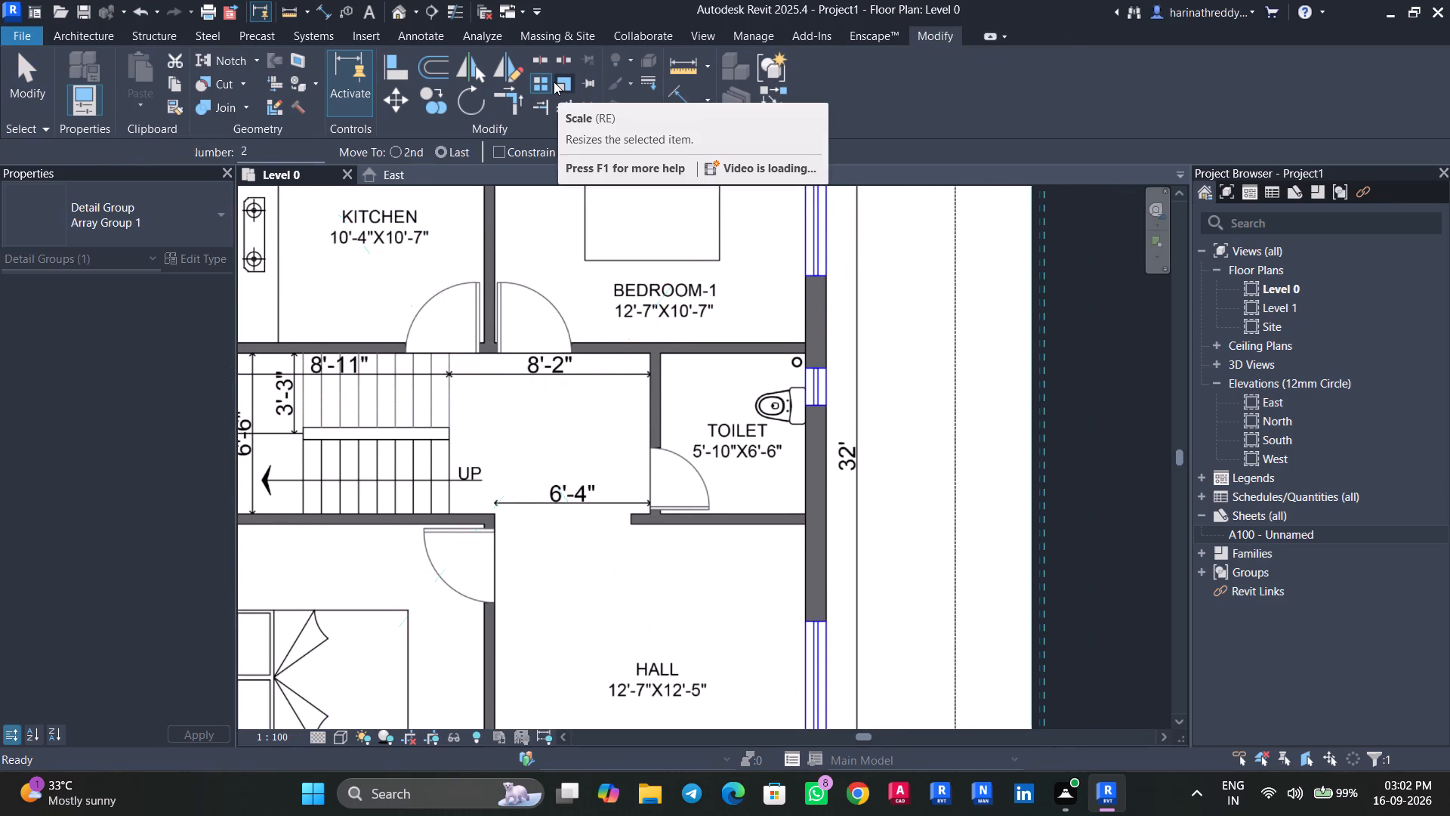
{"action": "key", "text": "Escape"}
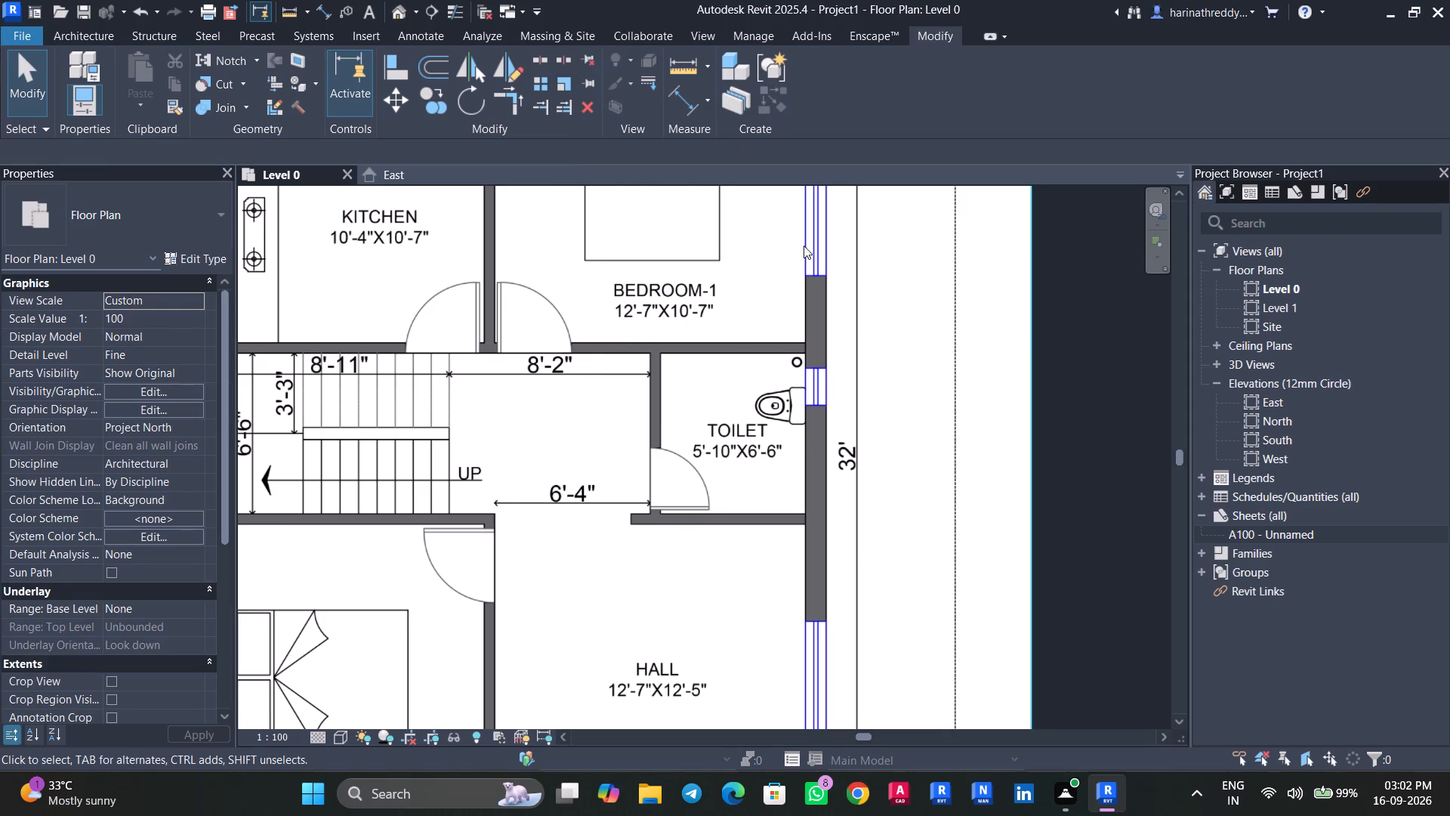
{"action": "left_click", "coordinate": [605, 283]}
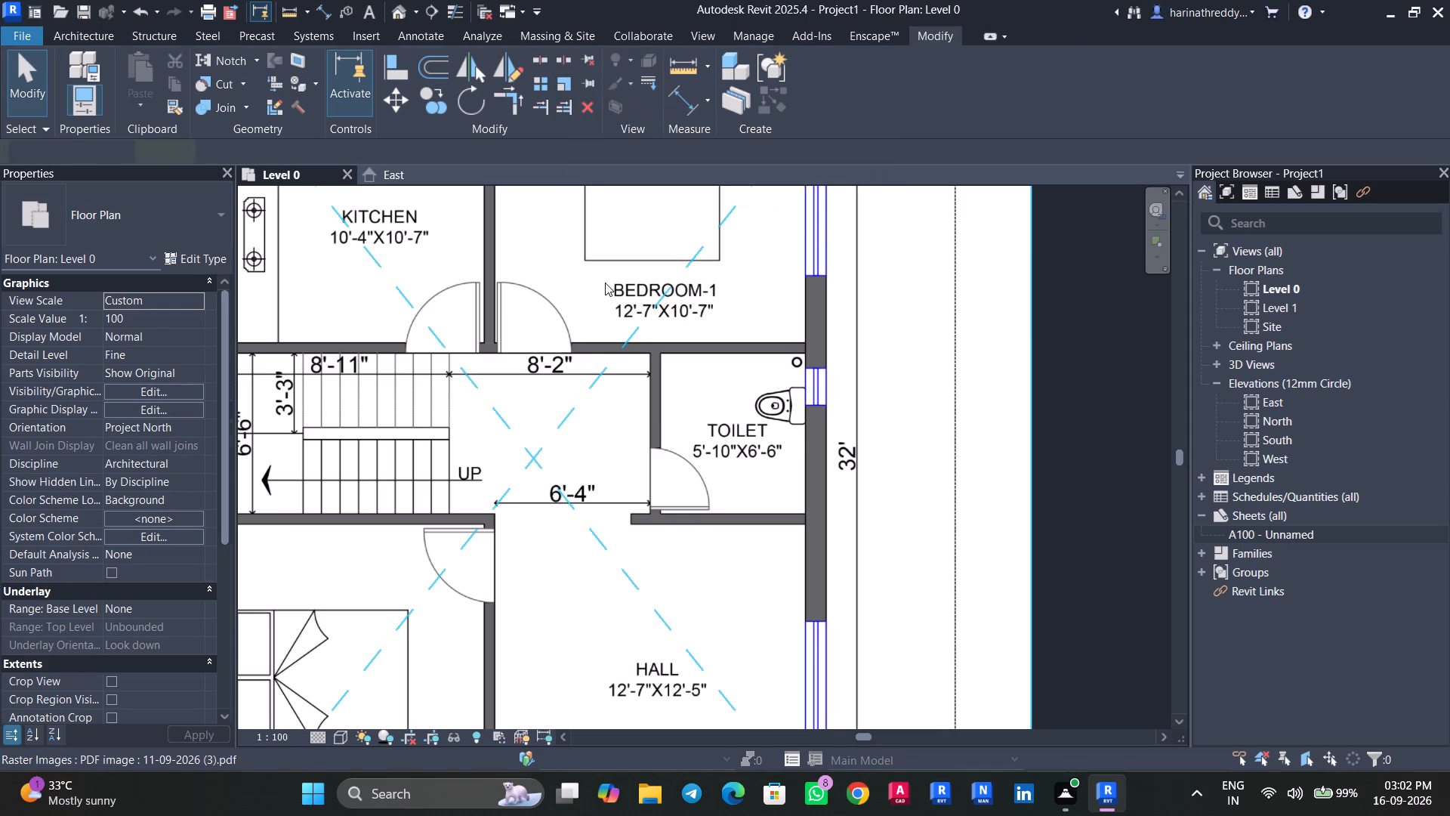
{"action": "left_click", "coordinate": [560, 79]}
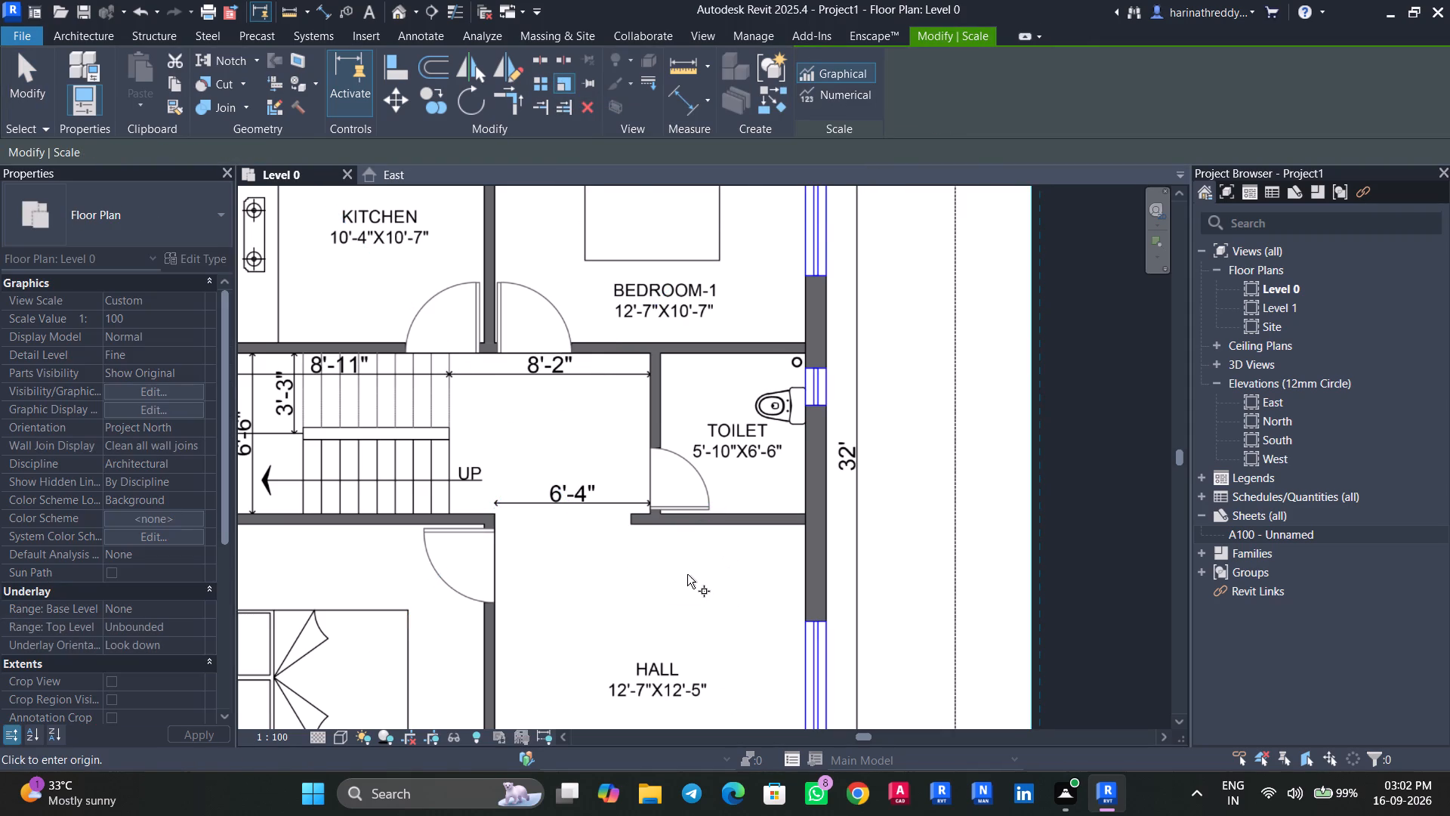
{"action": "scroll", "coordinate": [685, 571], "scroll_direction": "up", "scroll_amount": 7}
{"action": "scroll", "coordinate": [591, 422], "scroll_direction": "up", "scroll_amount": 1}
{"action": "middle_click_drag", "start_coordinate": [591, 422], "coordinate": [624, 534]}
{"action": "scroll", "coordinate": [624, 534], "scroll_direction": "up", "scroll_amount": 1}
{"action": "scroll", "coordinate": [624, 534], "scroll_direction": "down", "scroll_amount": 1}
{"action": "scroll", "coordinate": [624, 534], "scroll_direction": "up", "scroll_amount": 8}
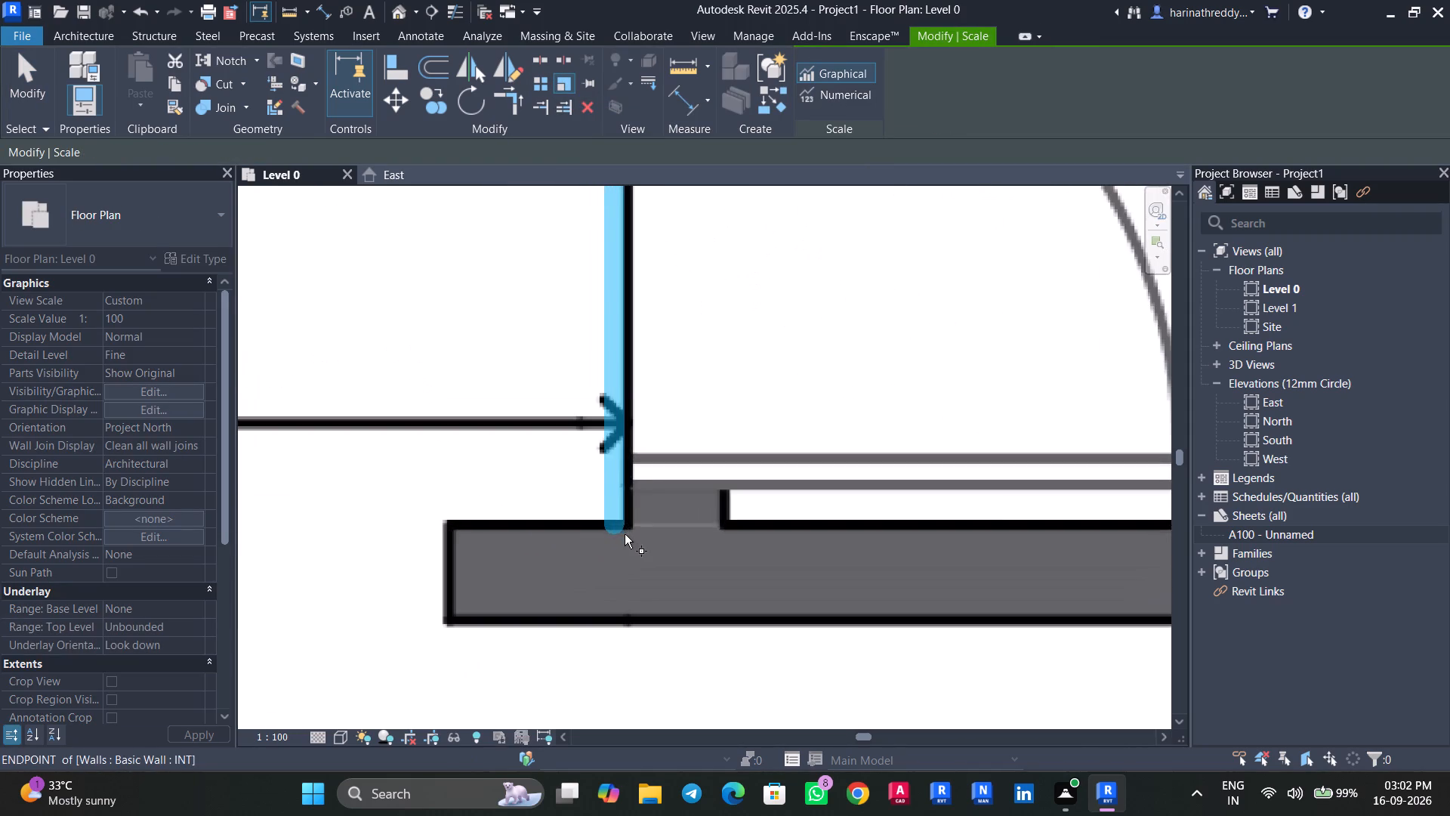
{"action": "left_click", "coordinate": [628, 481]}
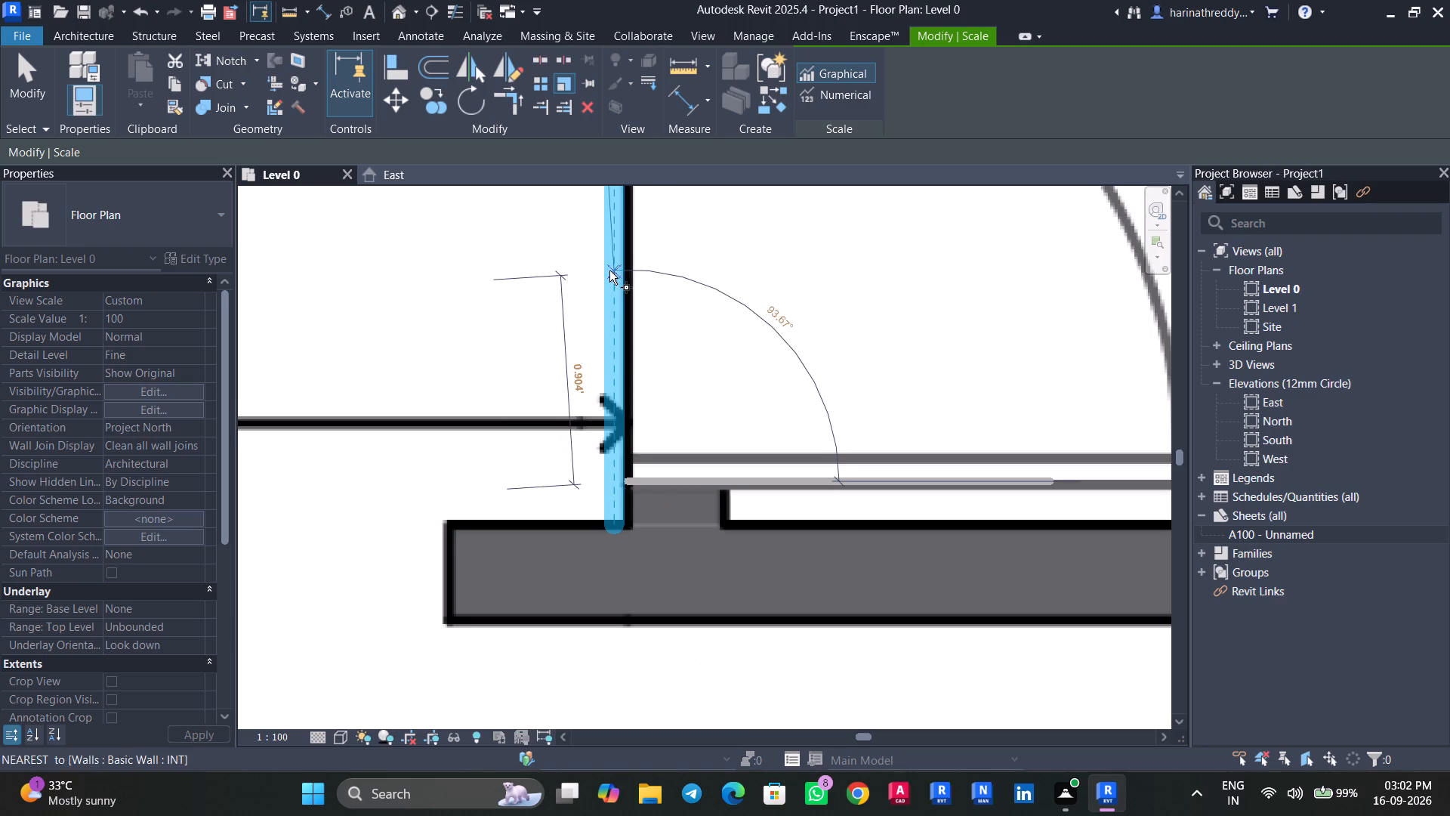
{"action": "middle_click_drag", "start_coordinate": [611, 270], "coordinate": [591, 736]}
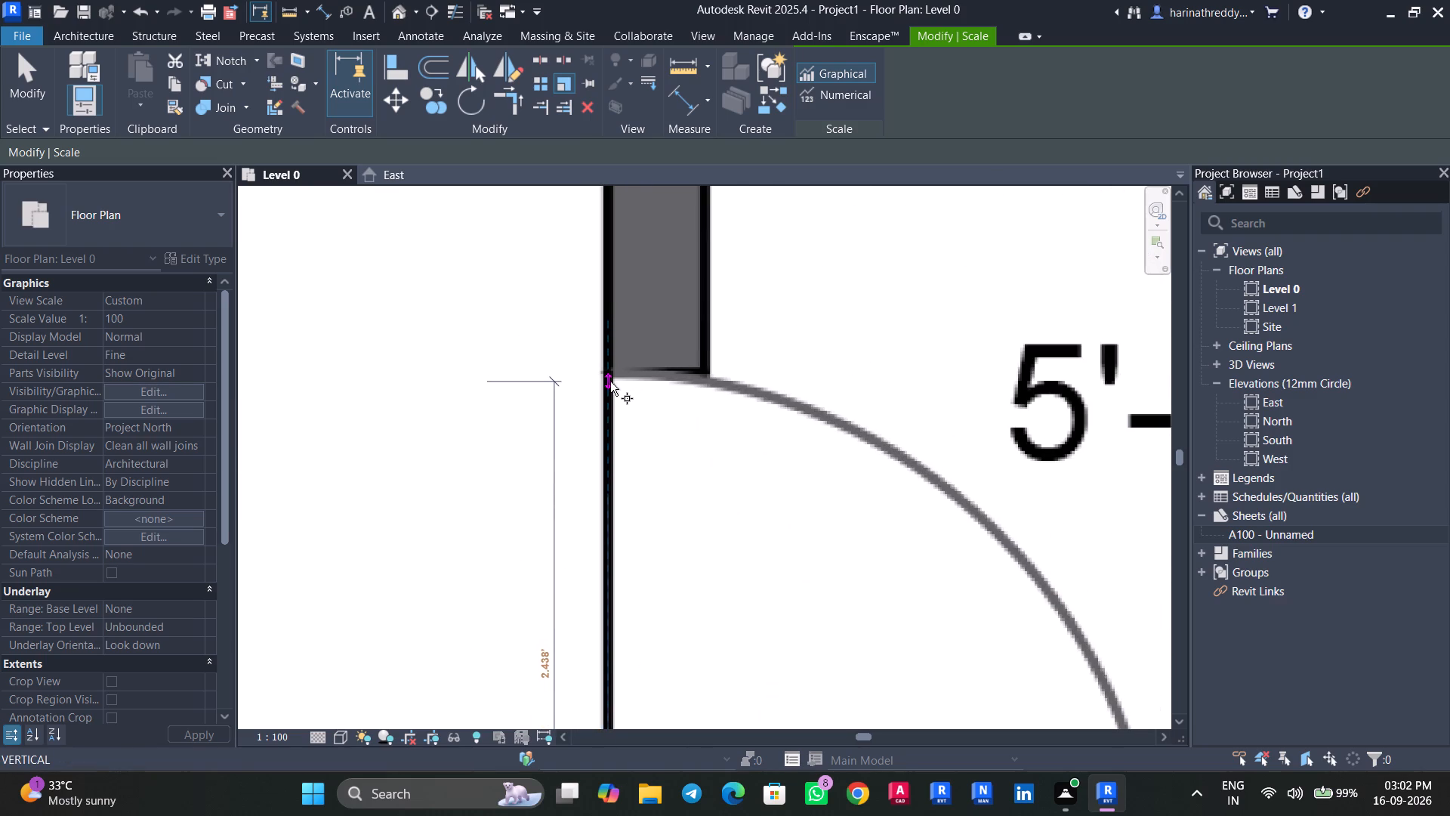
{"action": "scroll", "coordinate": [609, 376], "scroll_direction": "down", "scroll_amount": 6}
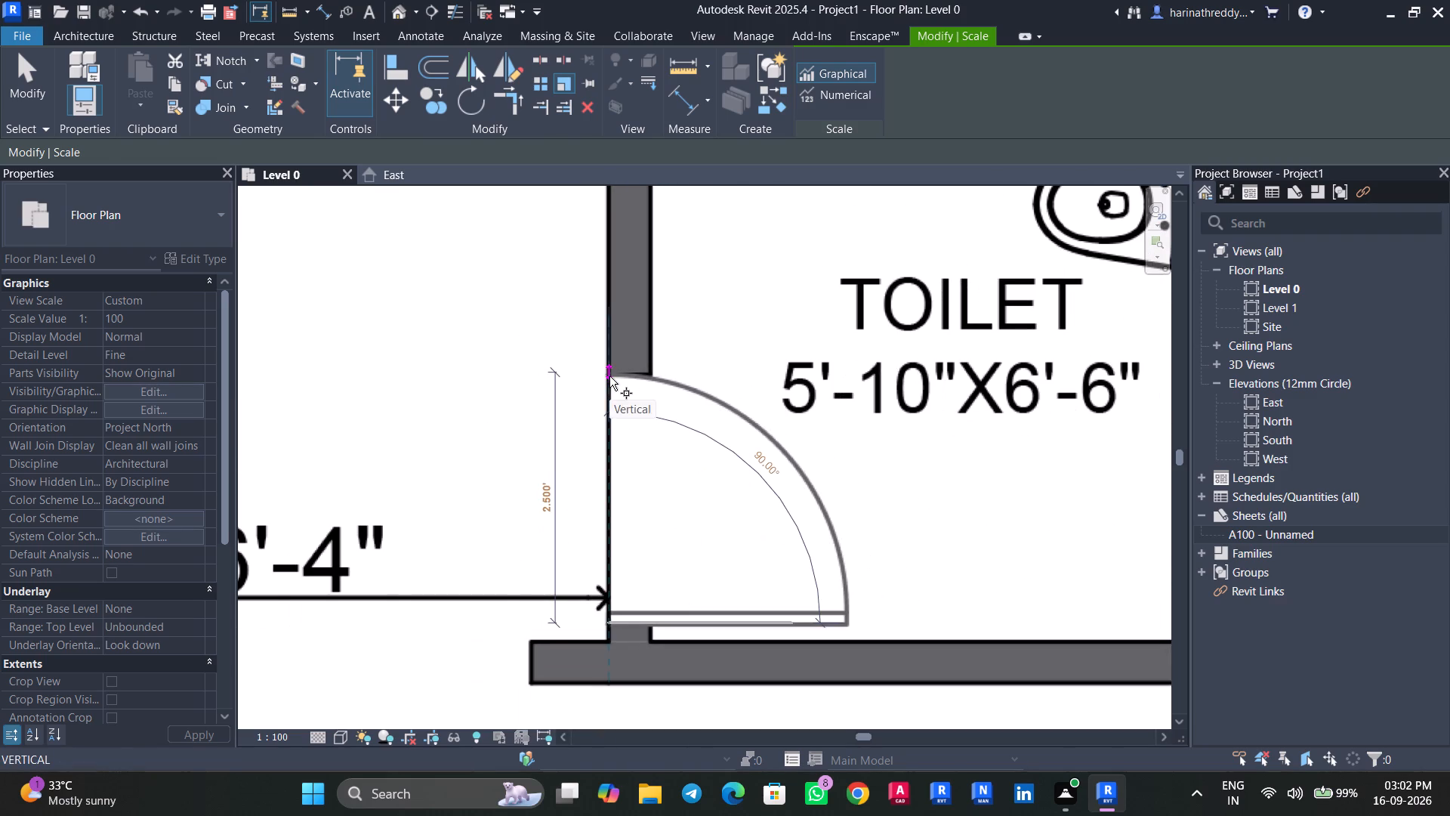
{"action": "key", "text": "Escape"}
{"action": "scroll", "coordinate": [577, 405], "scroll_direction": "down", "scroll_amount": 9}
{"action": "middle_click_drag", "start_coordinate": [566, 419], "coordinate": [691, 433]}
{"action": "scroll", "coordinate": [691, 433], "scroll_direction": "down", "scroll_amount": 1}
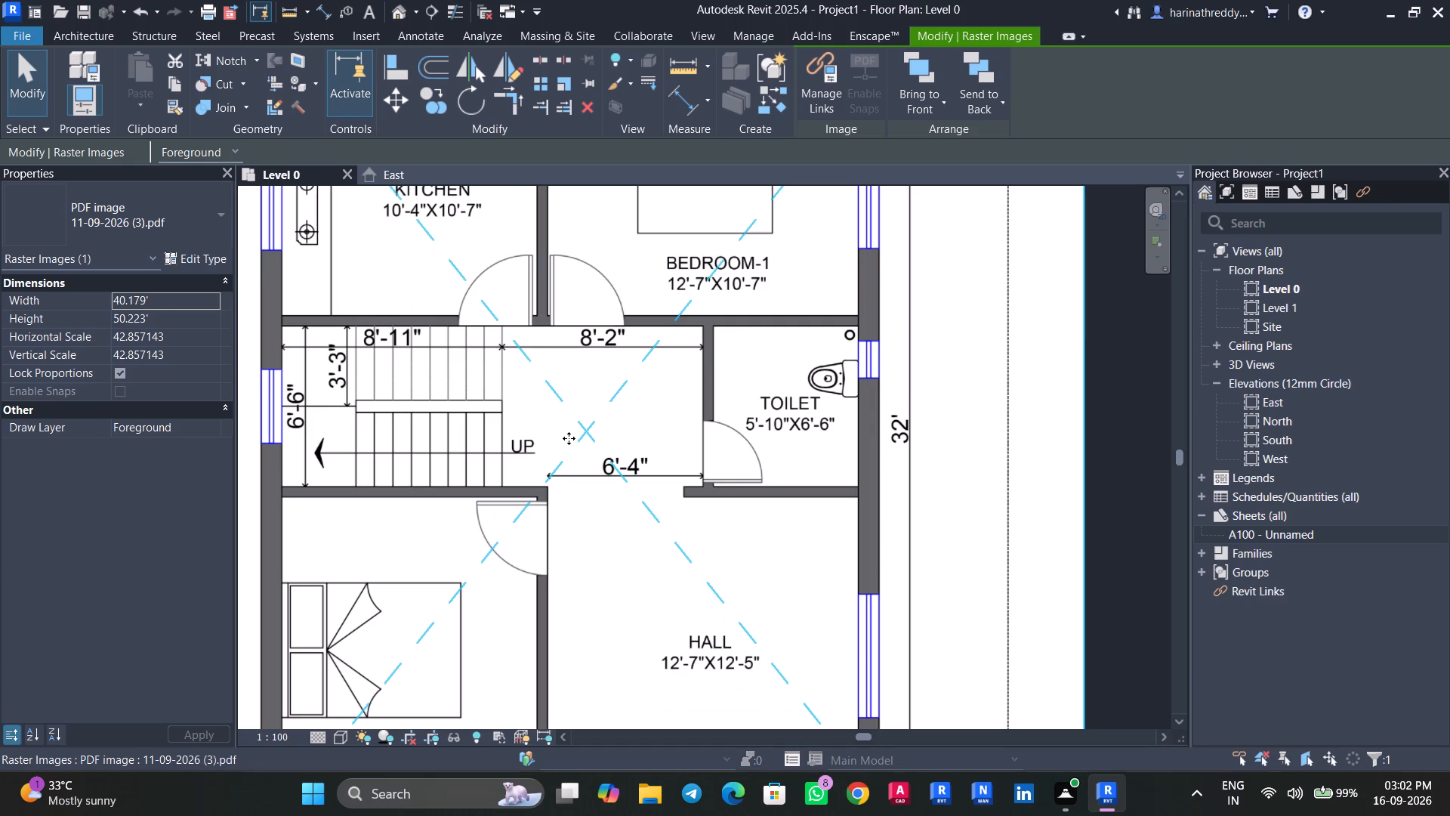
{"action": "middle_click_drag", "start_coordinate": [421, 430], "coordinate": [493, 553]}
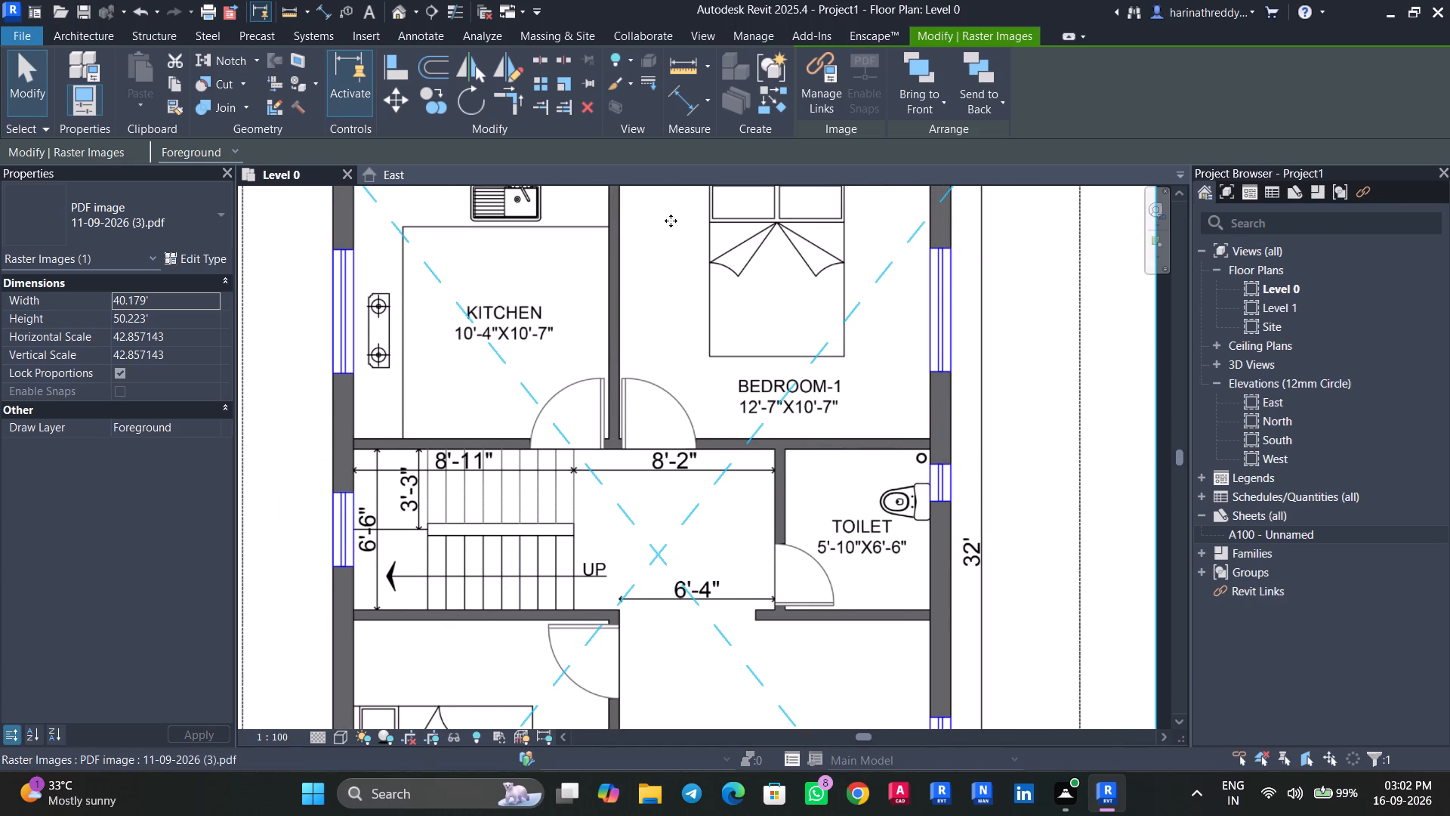
Measure the kitchen door opening's width along the stair-side wall face with the Scale command's temporary dimension.
{"action": "left_click", "coordinate": [567, 90]}
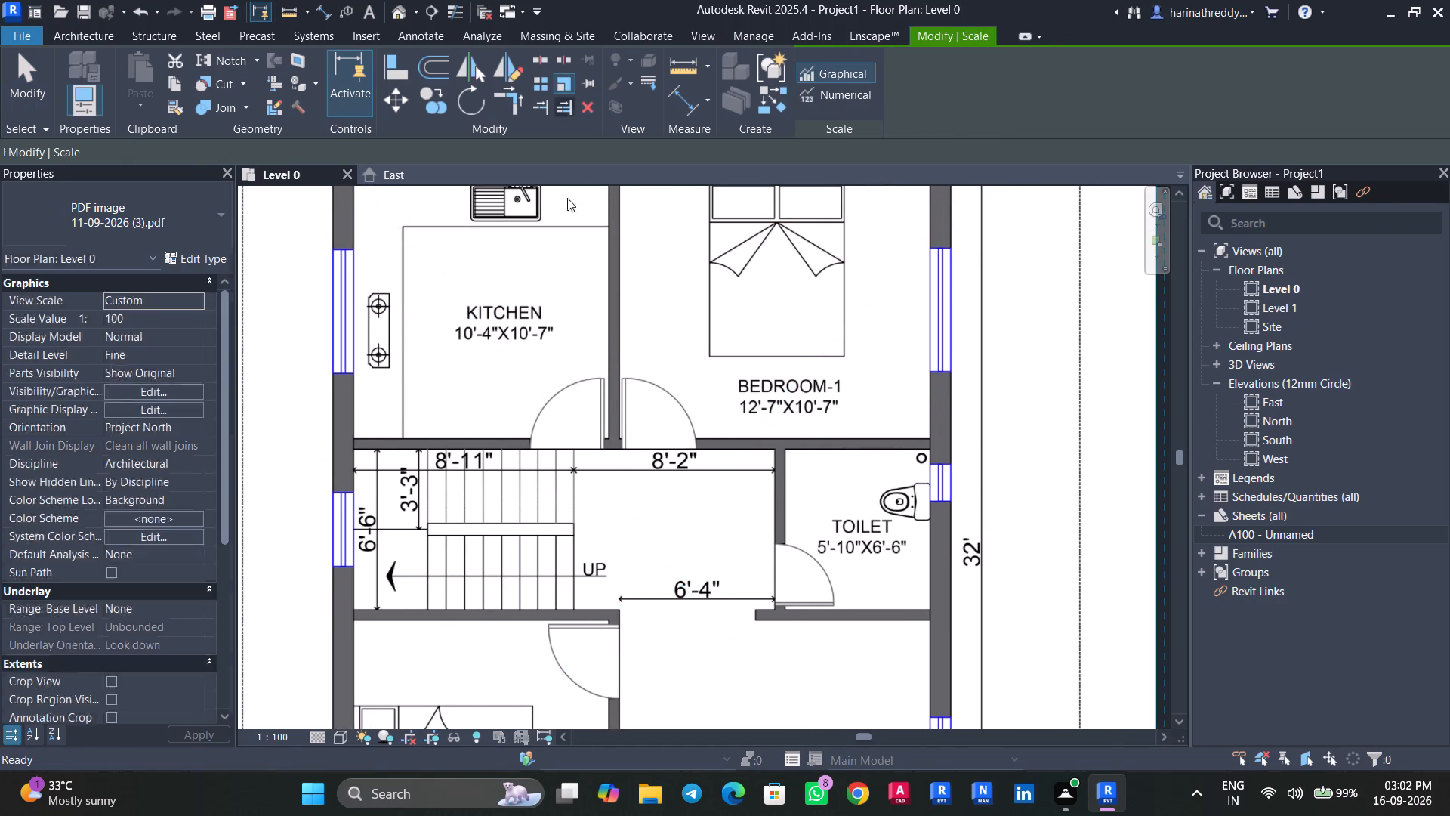
{"action": "scroll", "coordinate": [595, 451], "scroll_direction": "up", "scroll_amount": 11}
{"action": "scroll", "coordinate": [402, 450], "scroll_direction": "up", "scroll_amount": 1}
{"action": "middle_click_drag", "start_coordinate": [402, 450], "coordinate": [545, 447]}
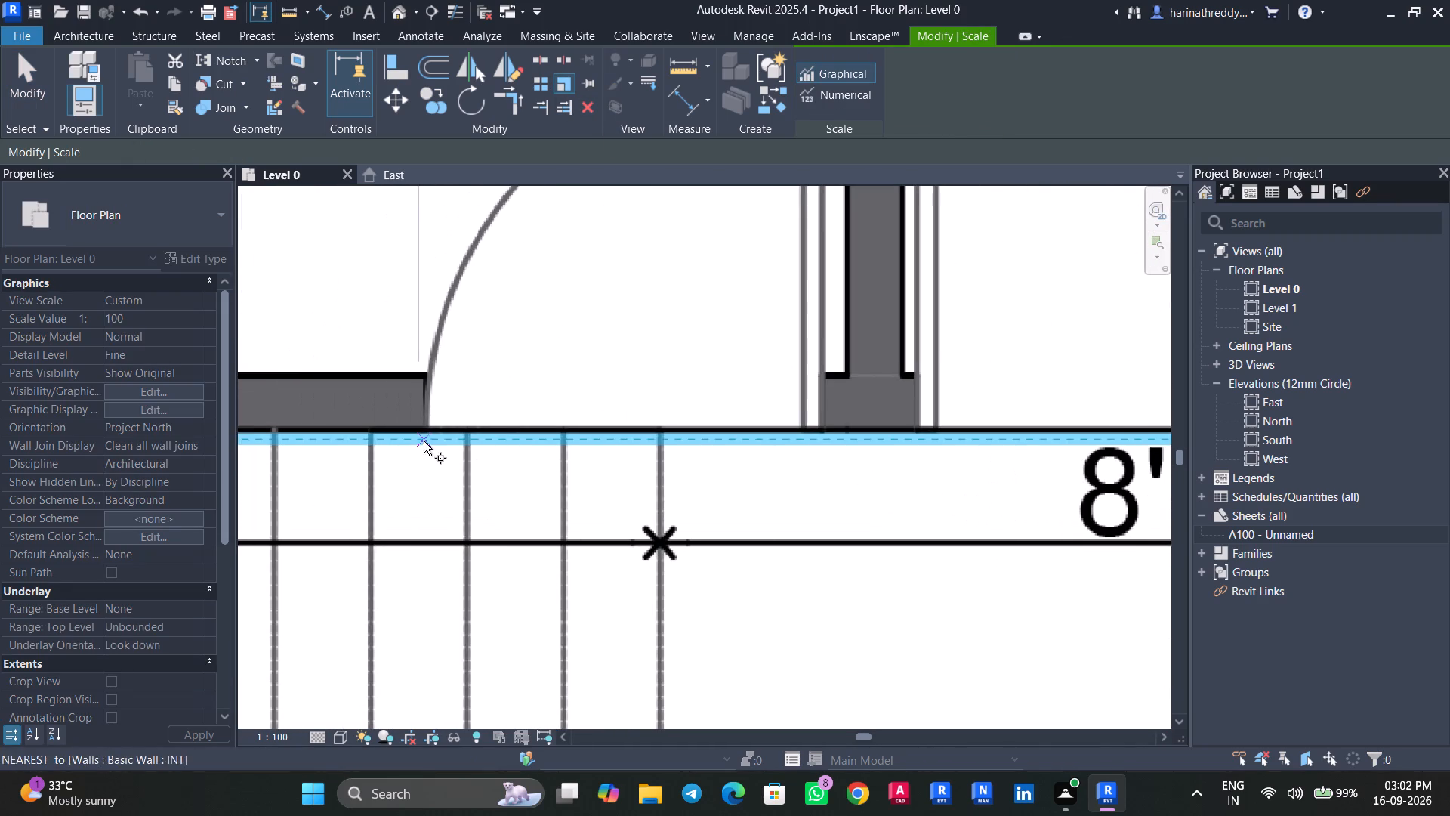
{"action": "left_click", "coordinate": [427, 425]}
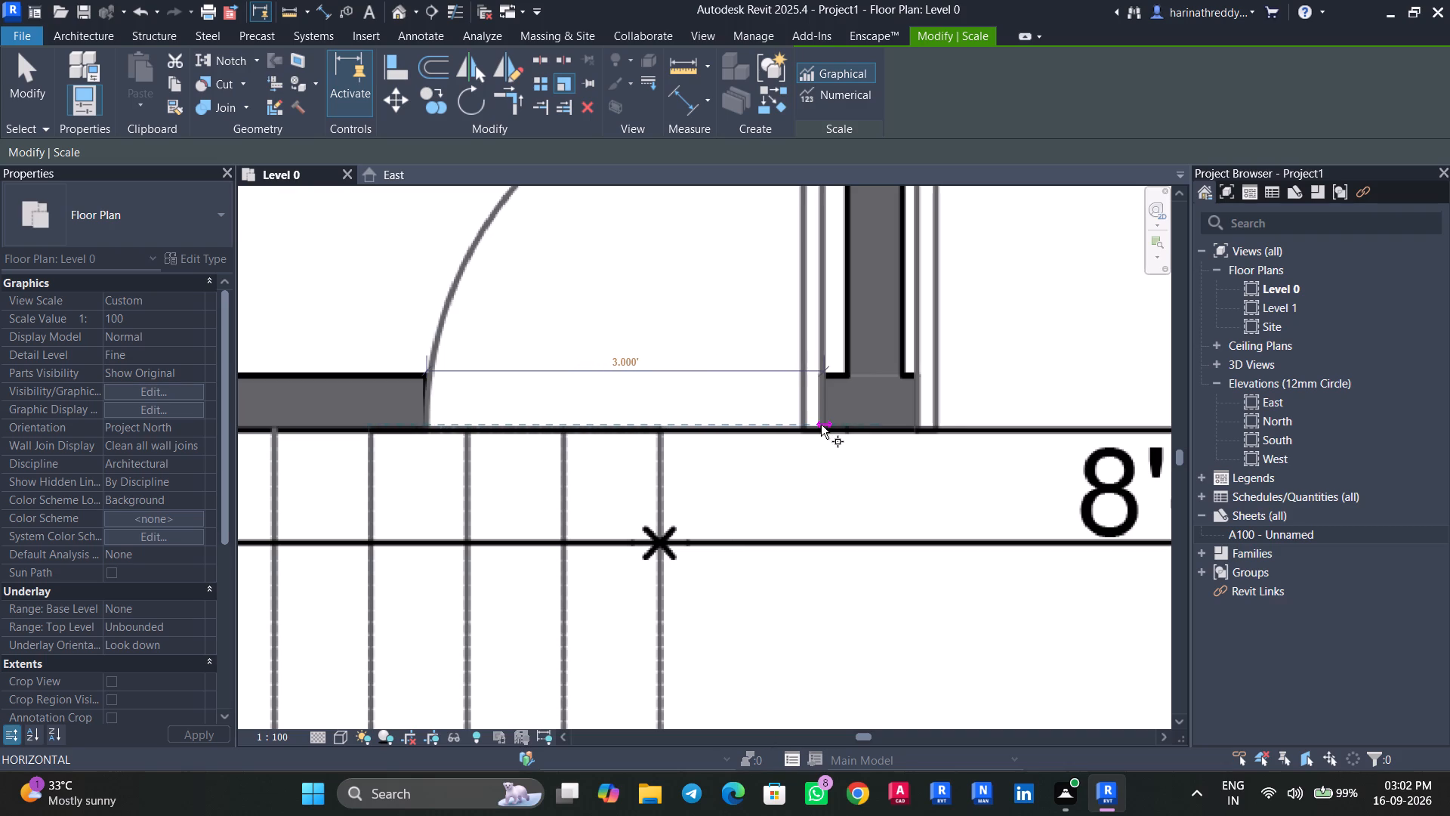
{"action": "key", "text": "Escape"}
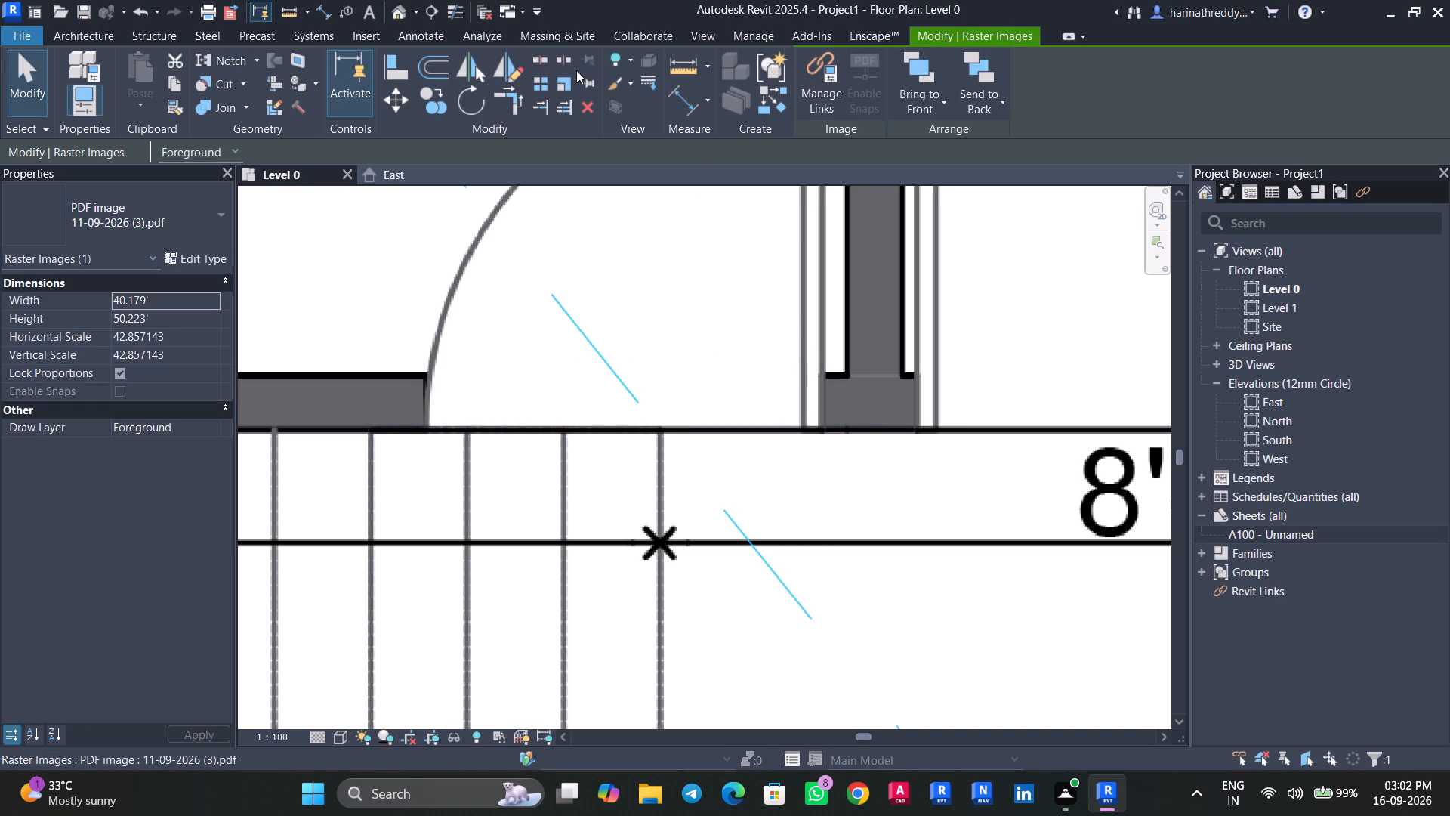
Measure the Bedroom-1 door opening's width along the passage-side wall face with the Scale command's temporary dimension.
{"action": "left_click", "coordinate": [561, 84]}
{"action": "middle_click_drag", "start_coordinate": [822, 425], "coordinate": [548, 413]}
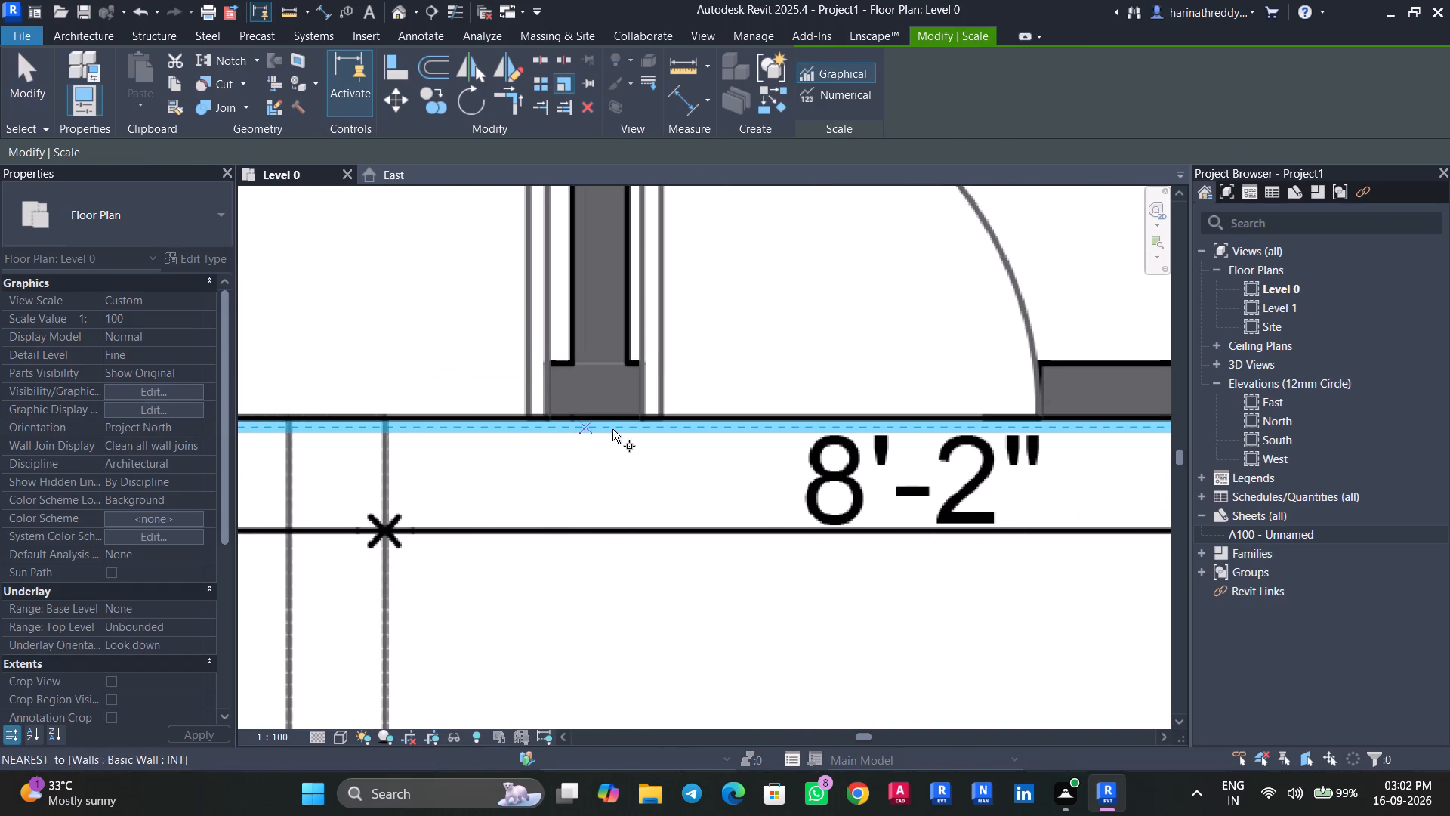
{"action": "left_click", "coordinate": [641, 411]}
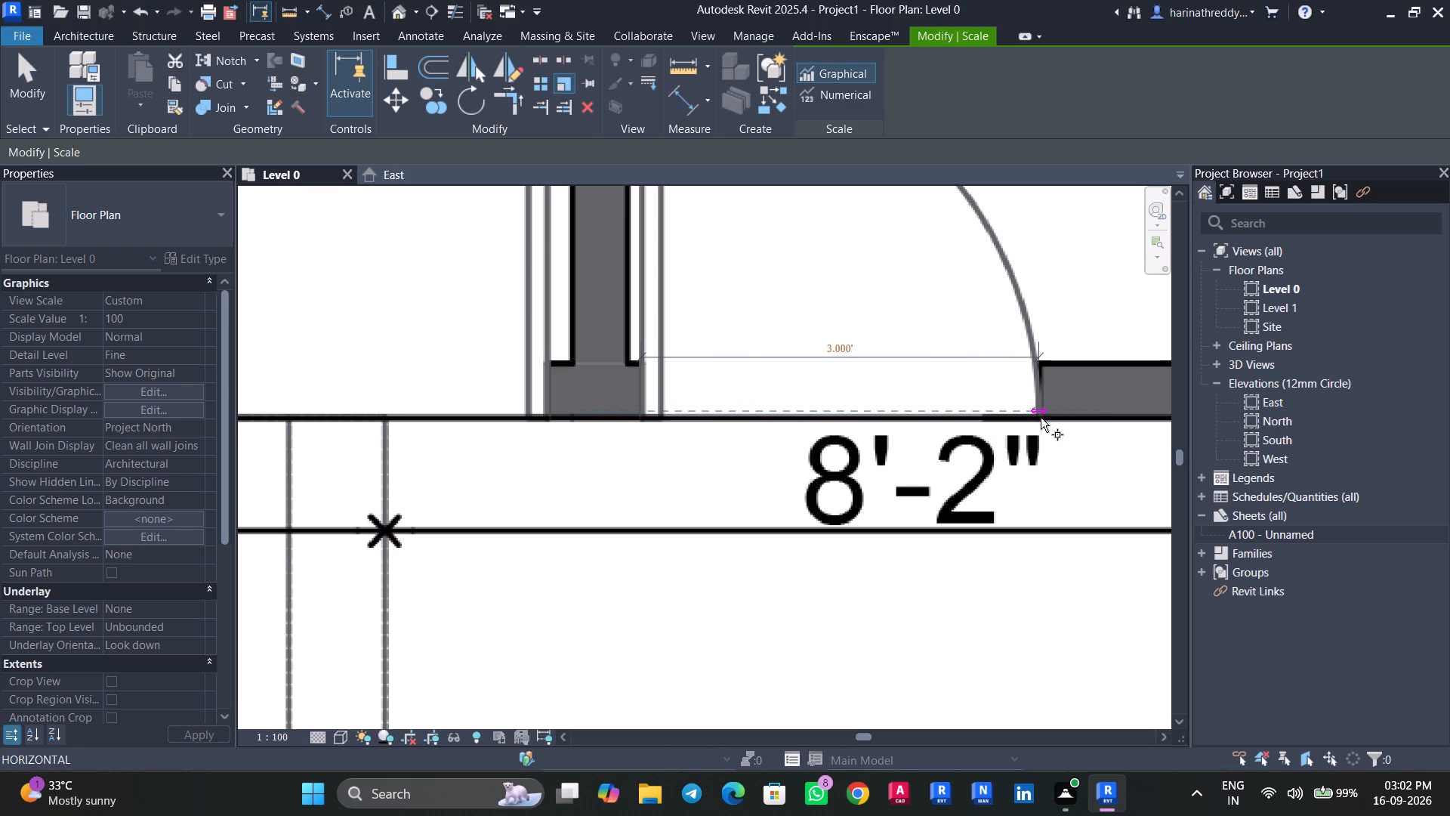
{"action": "key", "text": "Escape"}
Measure the entry door opening's width again along the exterior wall face with the Scale command's temporary dimension.
{"action": "scroll", "coordinate": [777, 437], "scroll_direction": "down", "scroll_amount": 12}
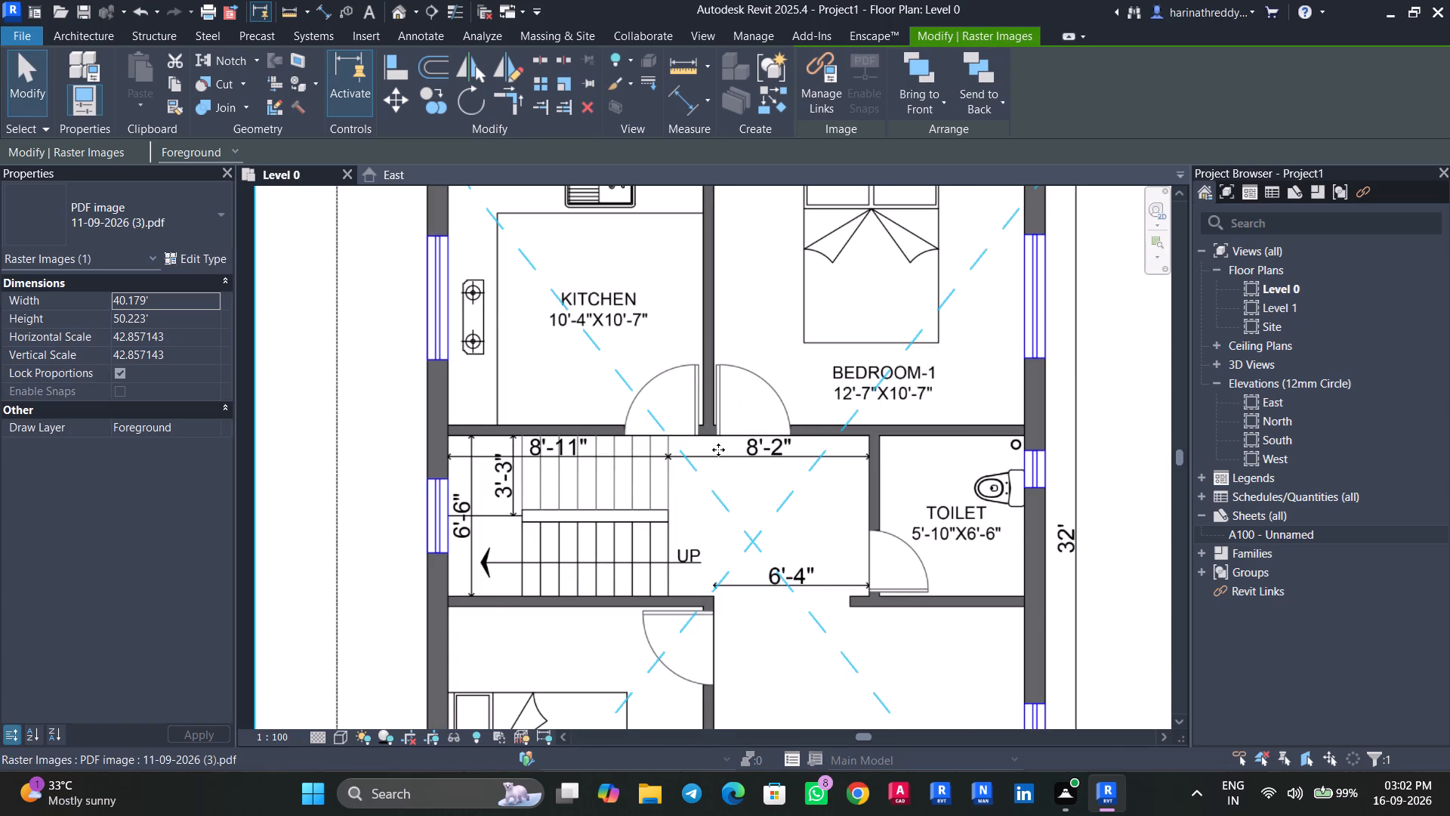
{"action": "scroll", "coordinate": [718, 450], "scroll_direction": "down", "scroll_amount": 2}
{"action": "middle_click_drag", "start_coordinate": [718, 450], "coordinate": [610, 310]}
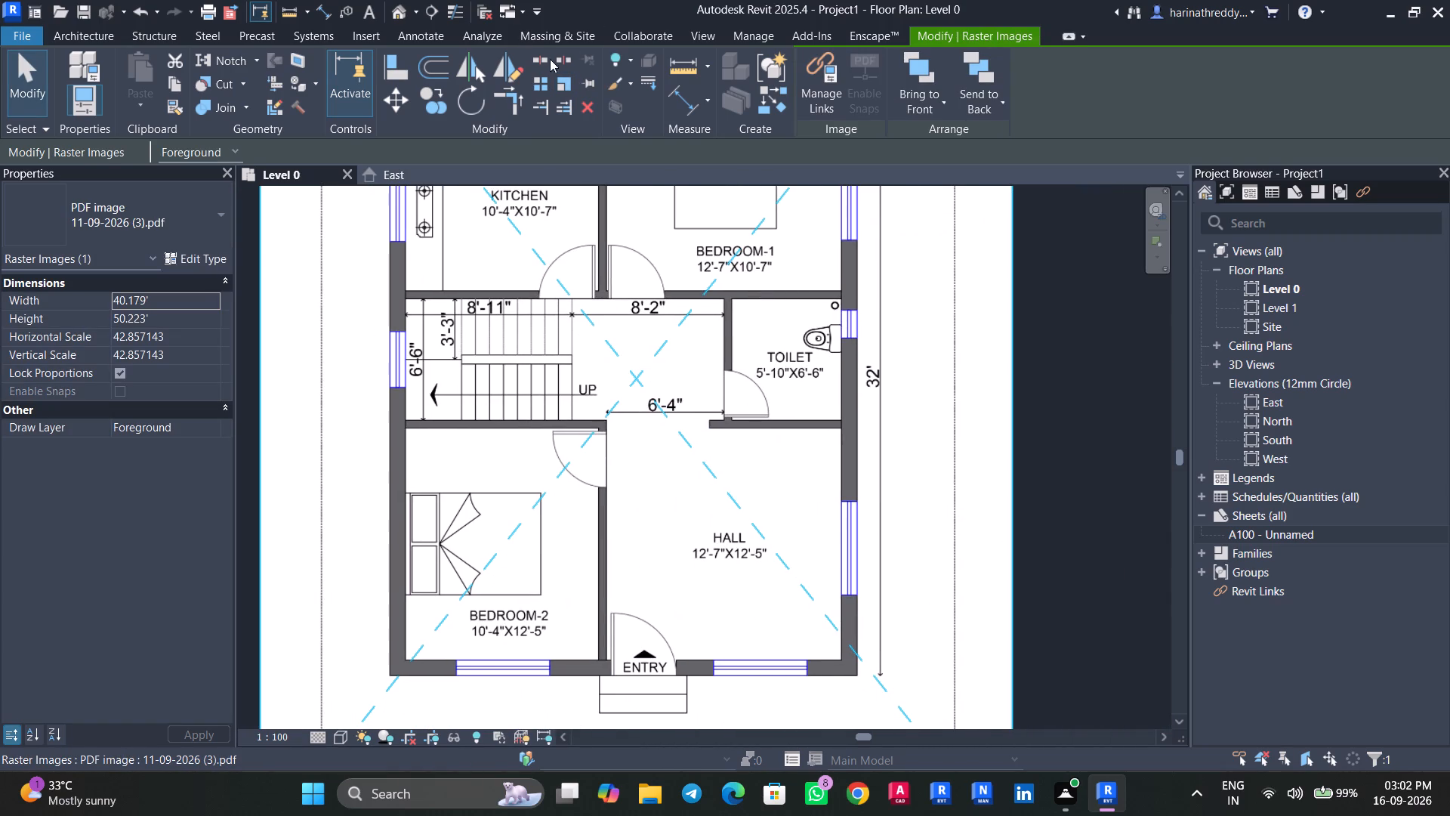
{"action": "left_click", "coordinate": [561, 82]}
{"action": "scroll", "coordinate": [588, 638], "scroll_direction": "up", "scroll_amount": 8}
{"action": "middle_click_drag", "start_coordinate": [592, 666], "coordinate": [568, 607]}
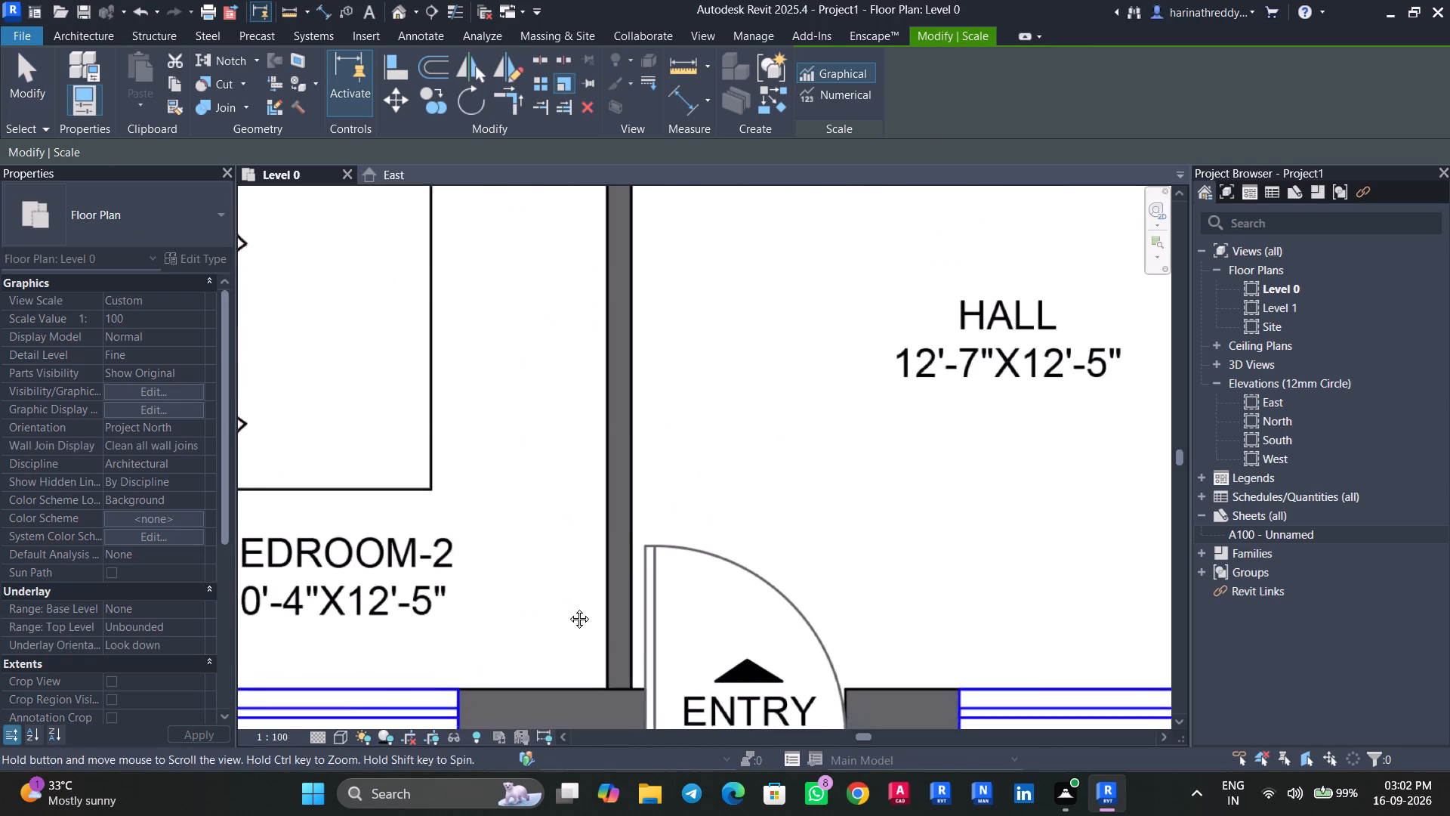
{"action": "middle_click_drag", "start_coordinate": [568, 607], "coordinate": [540, 450]}
{"action": "scroll", "coordinate": [589, 548], "scroll_direction": "up", "scroll_amount": 7}
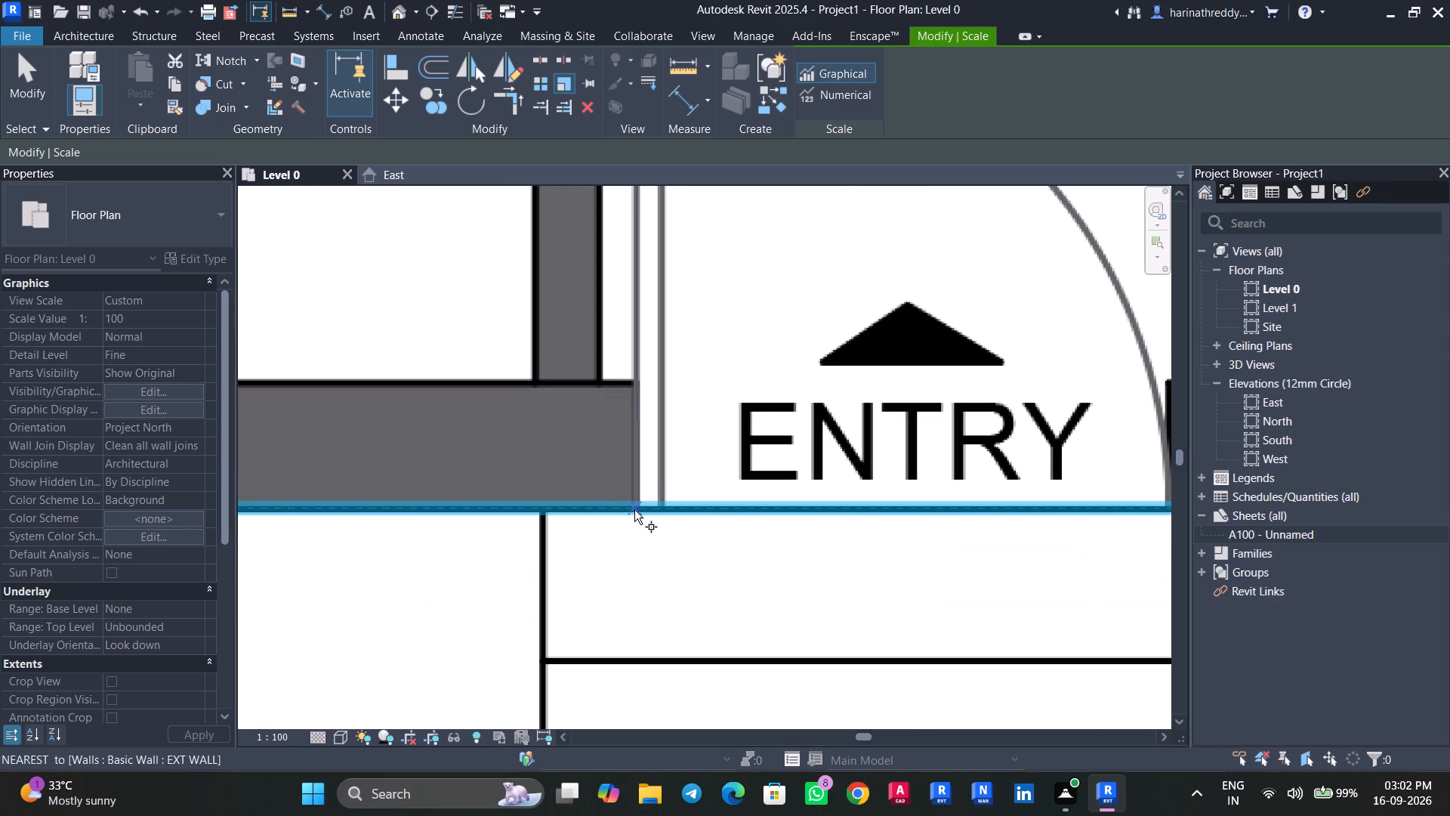
{"action": "left_click", "coordinate": [634, 508]}
{"action": "middle_click_drag", "start_coordinate": [918, 511], "coordinate": [572, 497]}
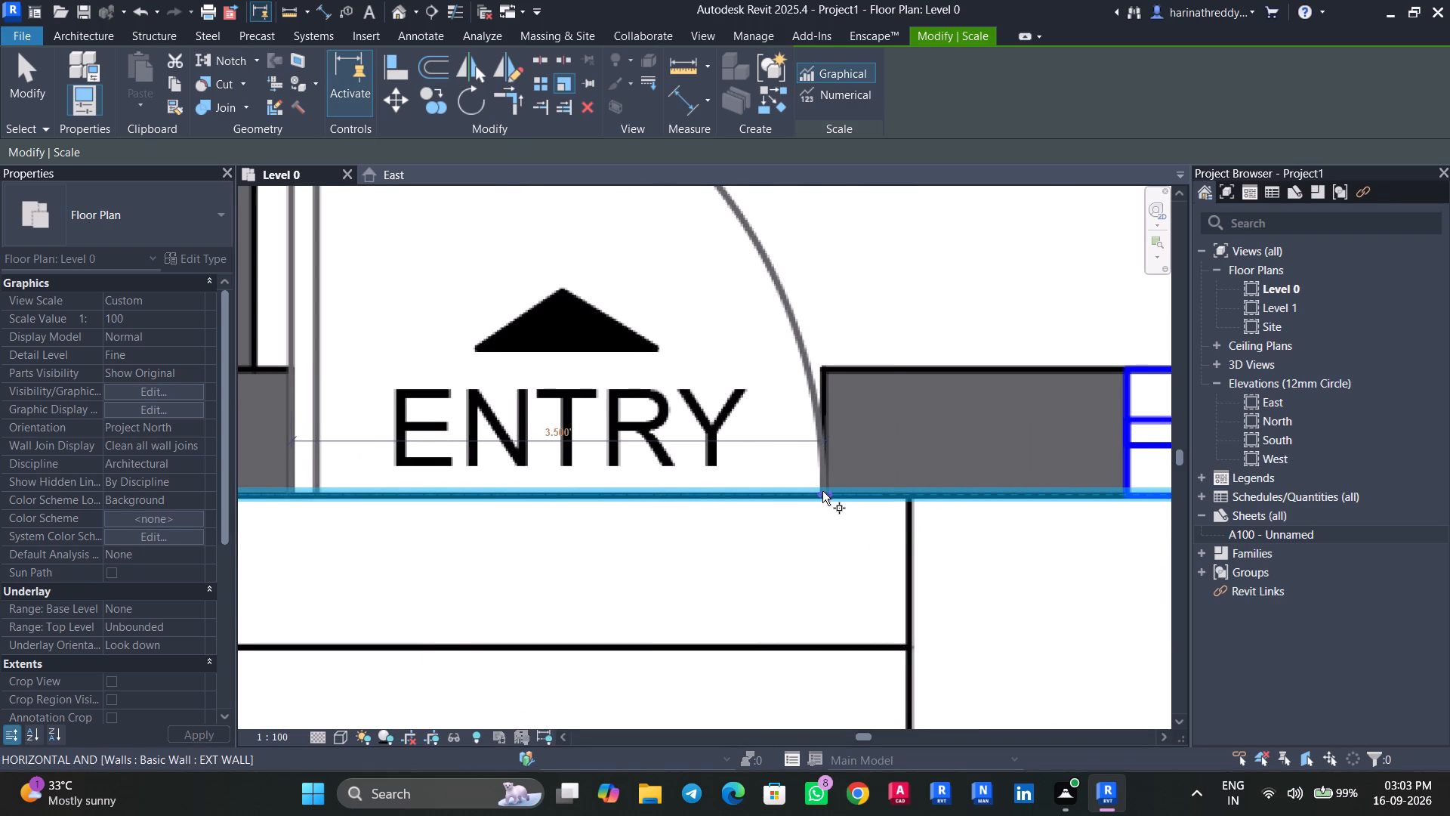
{"action": "key", "text": "Escape"}
Measure the Bedroom-2 door opening's width again along the hall-side wall face with the Scale command's temporary dimension.
{"action": "scroll", "coordinate": [563, 412], "scroll_direction": "down", "scroll_amount": 5}
{"action": "scroll", "coordinate": [563, 412], "scroll_direction": "up", "scroll_amount": 1}
{"action": "middle_click_drag", "start_coordinate": [553, 397], "coordinate": [691, 815]}
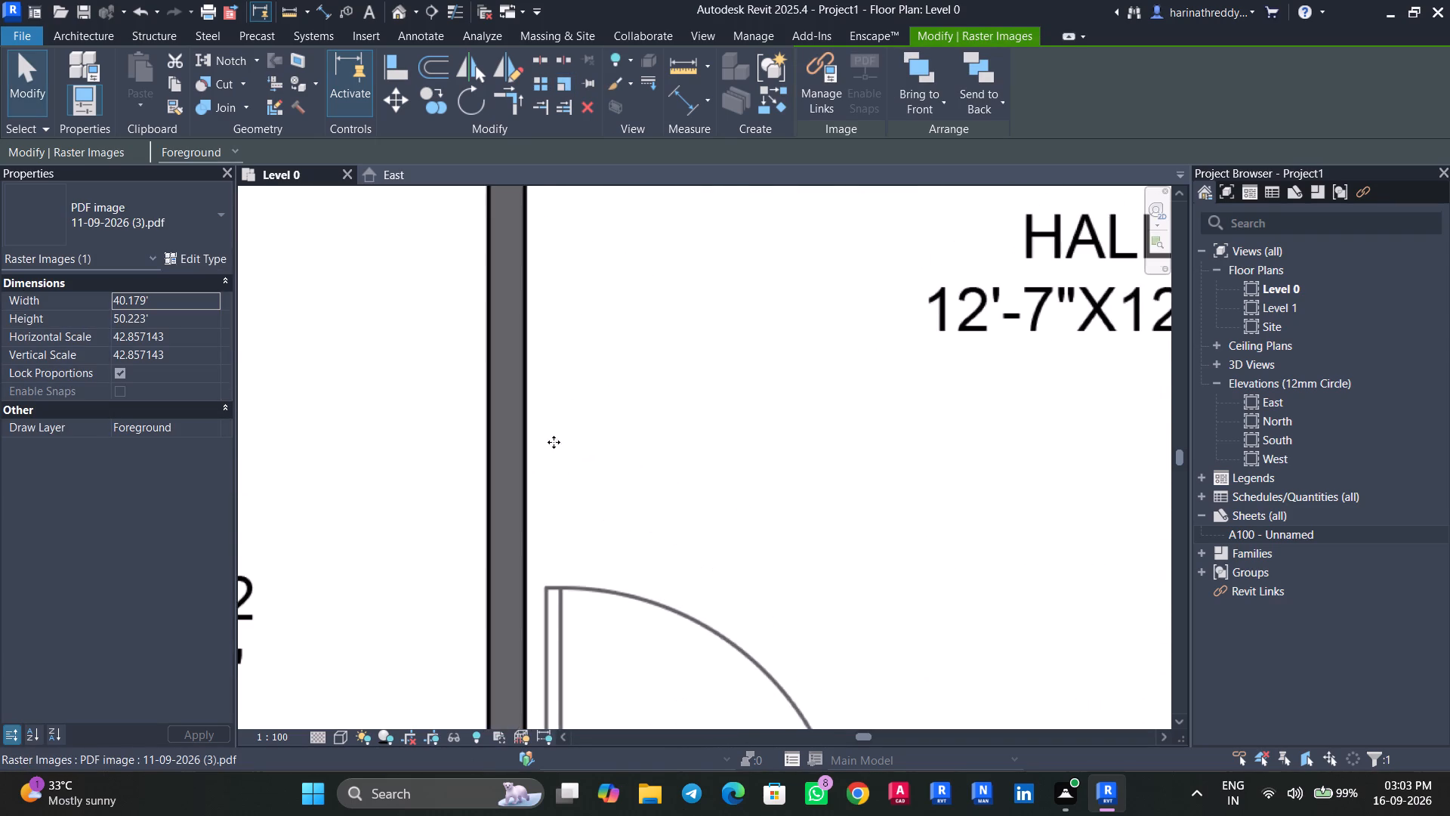
{"action": "scroll", "coordinate": [557, 425], "scroll_direction": "down", "scroll_amount": 14}
{"action": "middle_click_drag", "start_coordinate": [557, 422], "coordinate": [553, 505]}
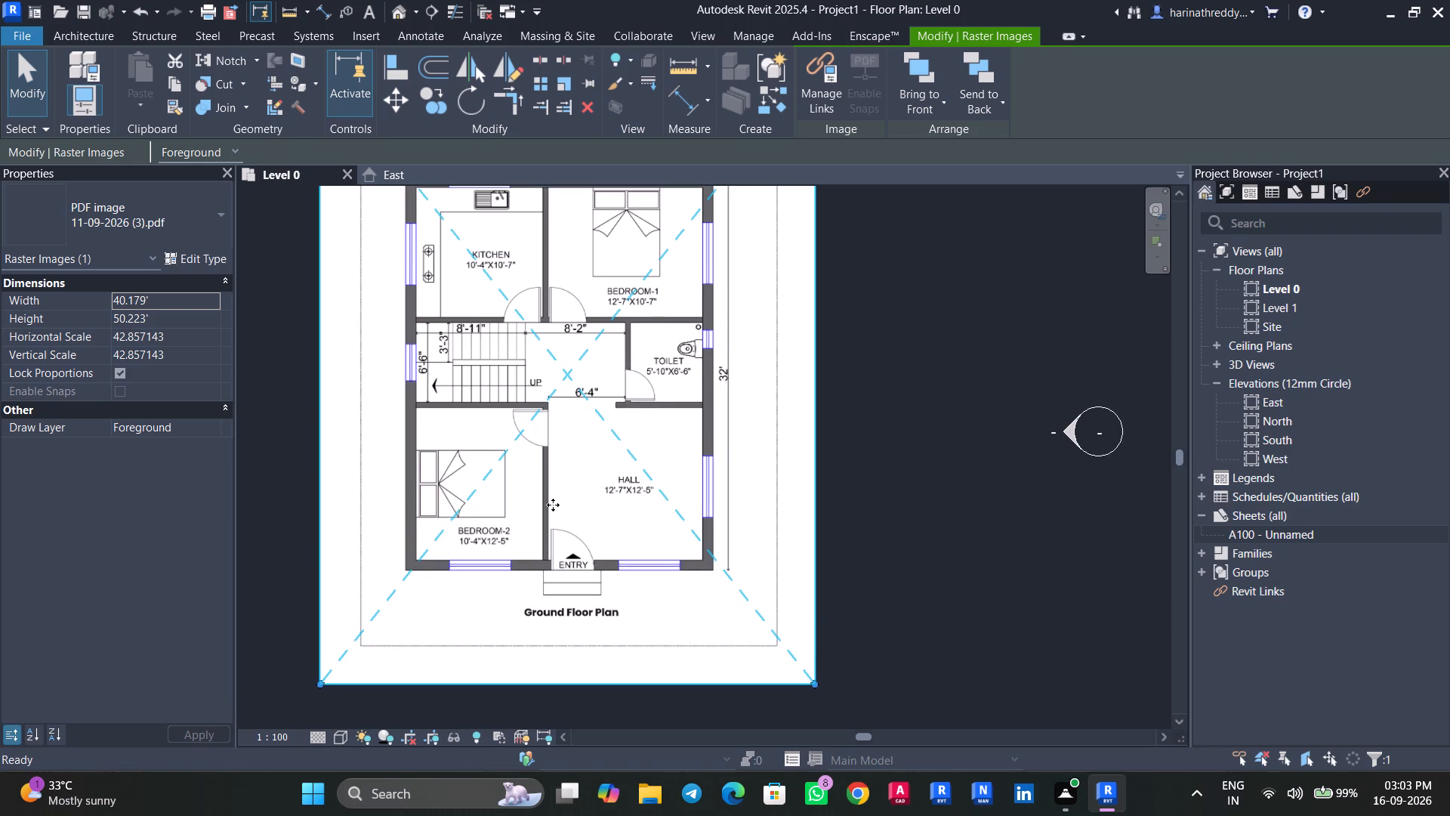
{"action": "left_click", "coordinate": [557, 77]}
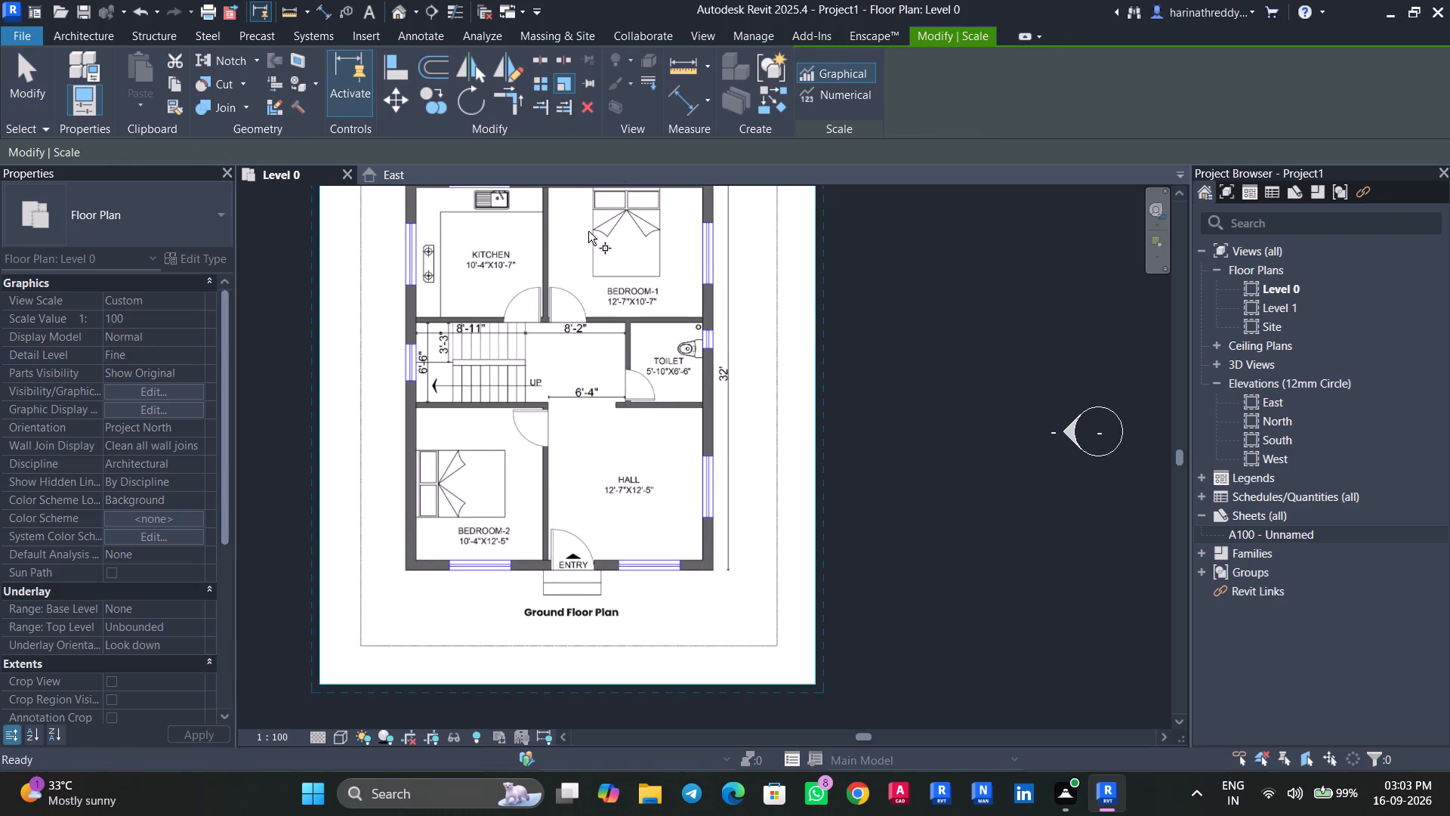
{"action": "scroll", "coordinate": [572, 377], "scroll_direction": "up", "scroll_amount": 16}
{"action": "middle_click_drag", "start_coordinate": [478, 515], "coordinate": [518, 248]}
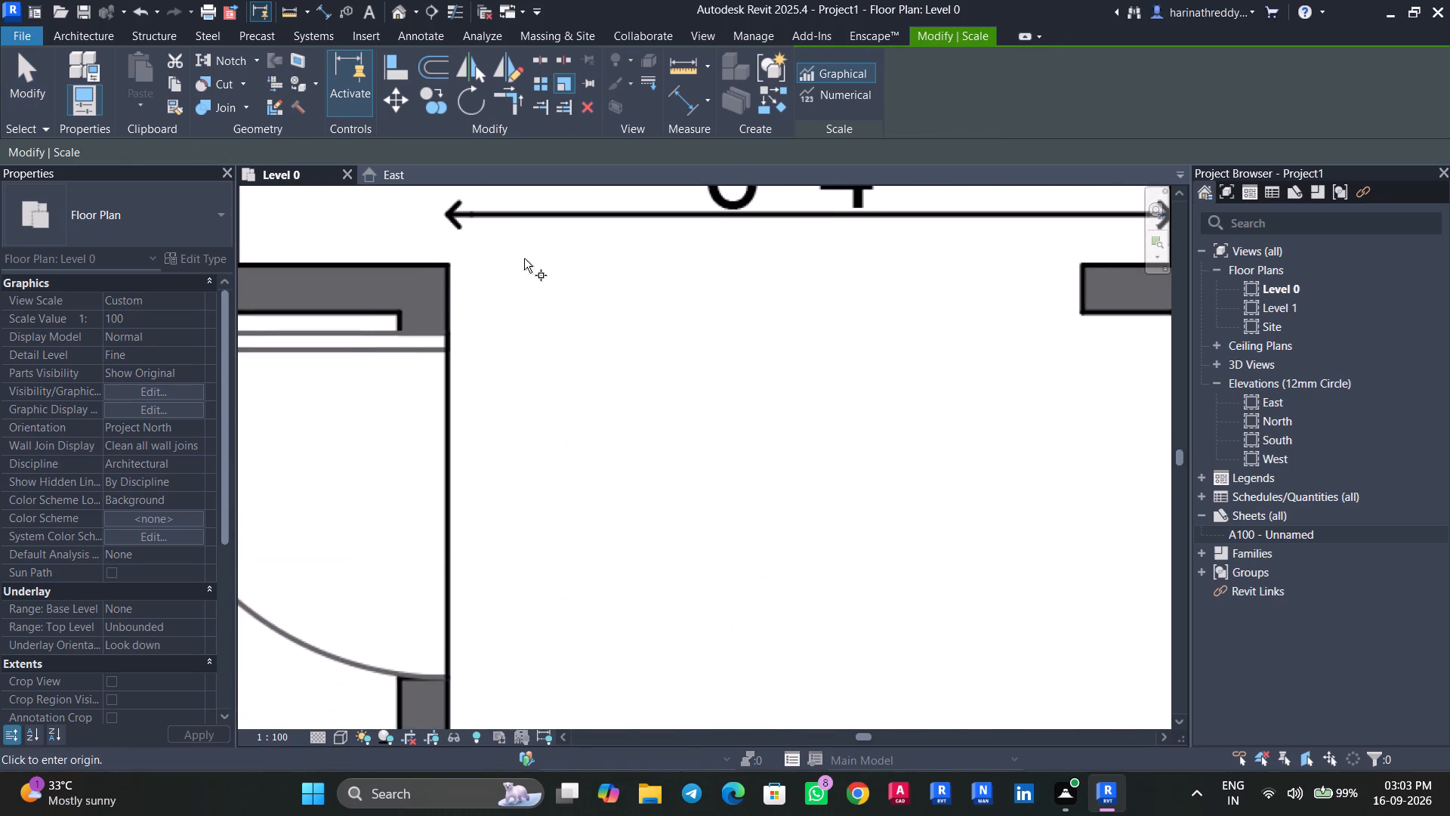
{"action": "scroll", "coordinate": [454, 683], "scroll_direction": "up", "scroll_amount": 3}
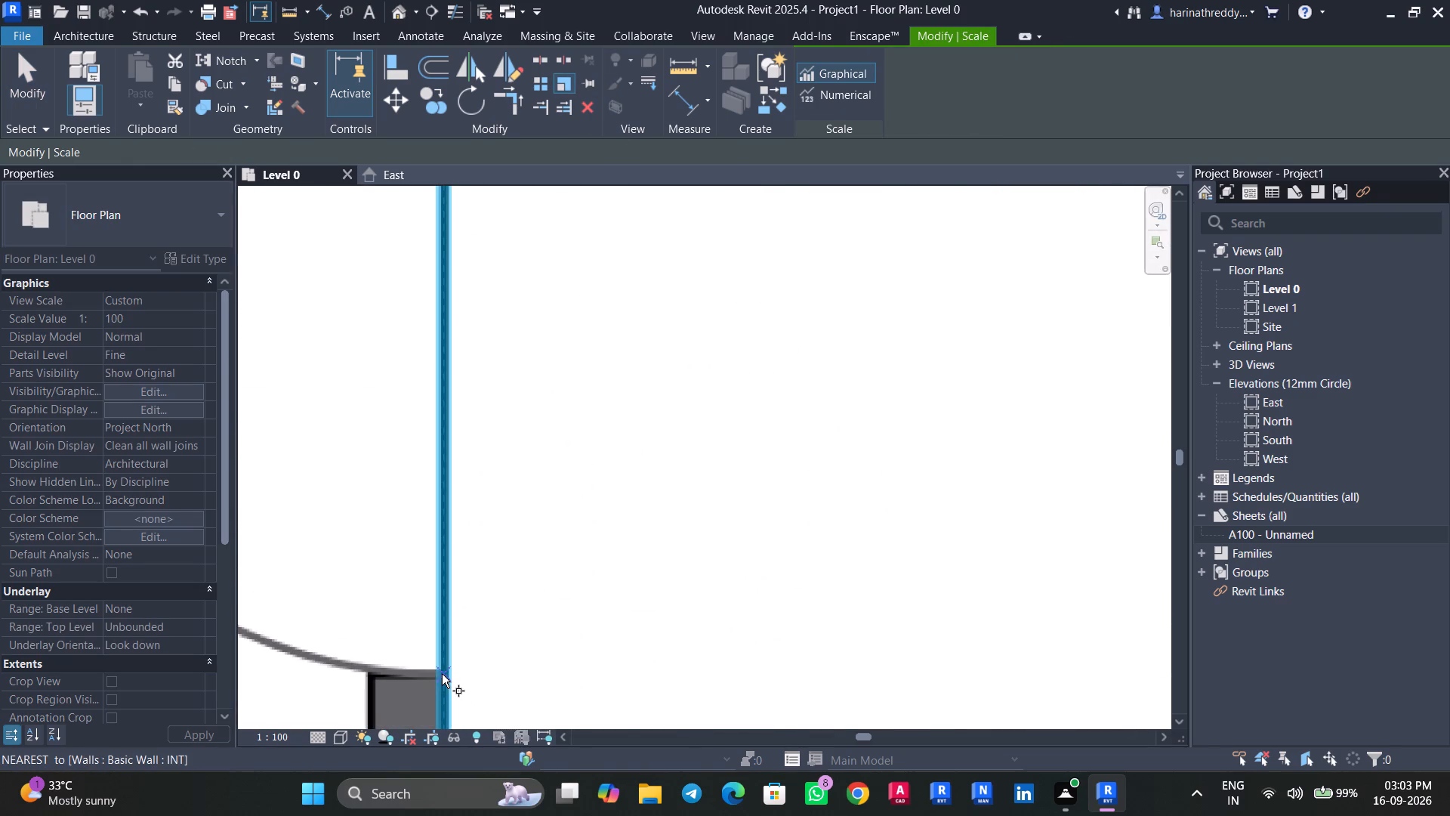
{"action": "left_click", "coordinate": [442, 674]}
{"action": "middle_click_drag", "start_coordinate": [443, 341], "coordinate": [461, 679]}
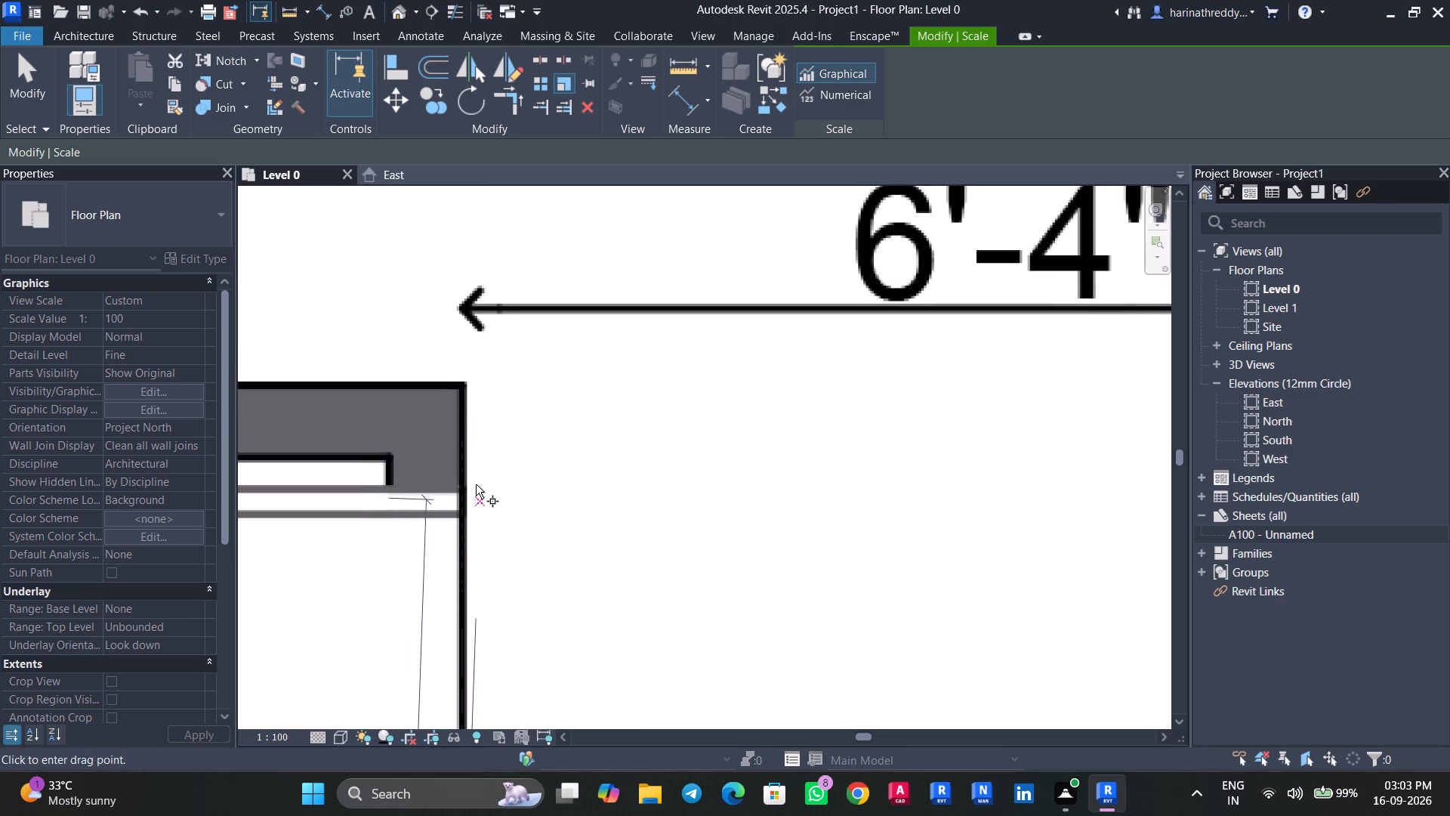
{"action": "scroll", "coordinate": [464, 492], "scroll_direction": "up", "scroll_amount": 5}
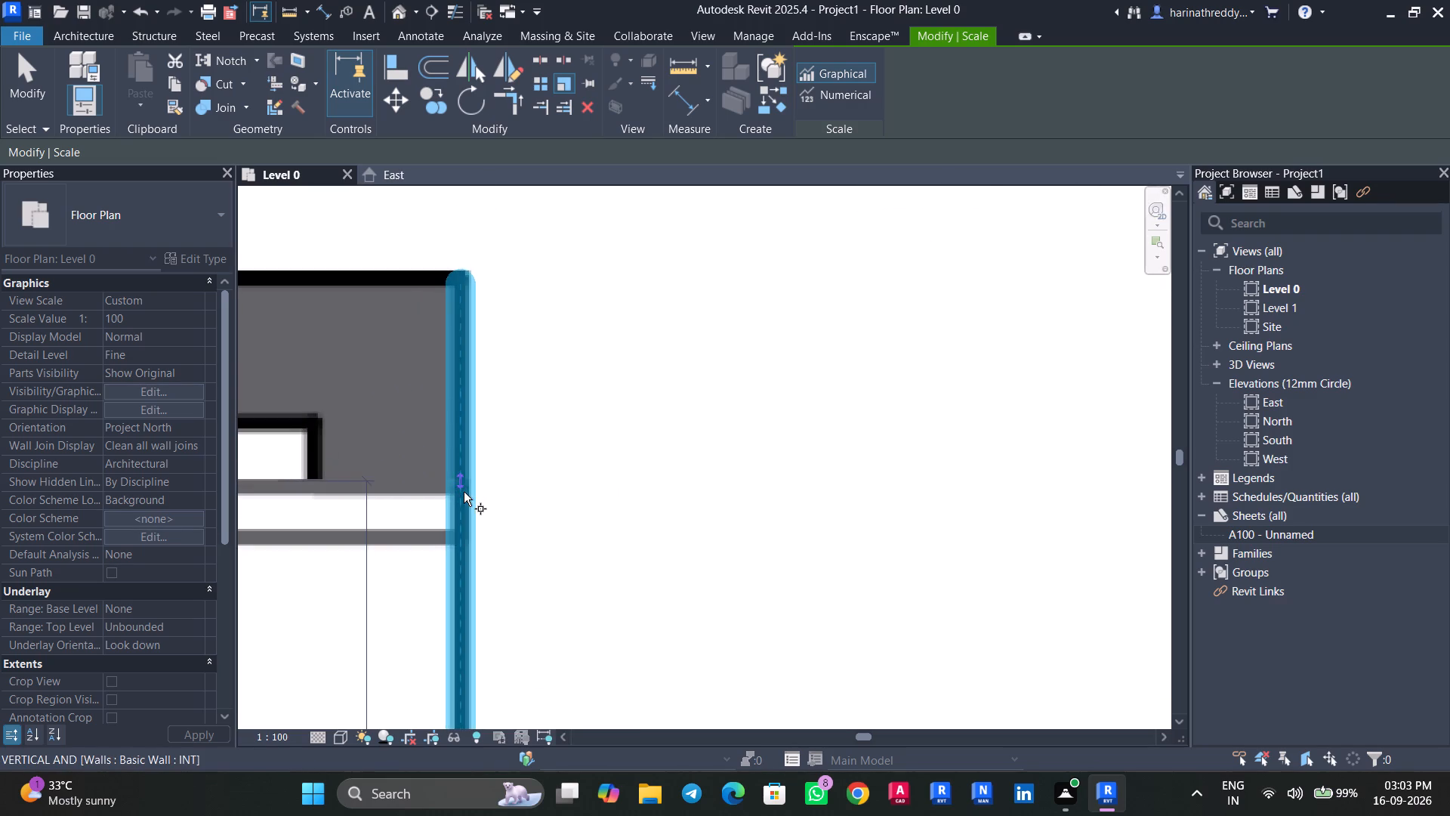
{"action": "scroll", "coordinate": [464, 492], "scroll_direction": "down", "scroll_amount": 7}
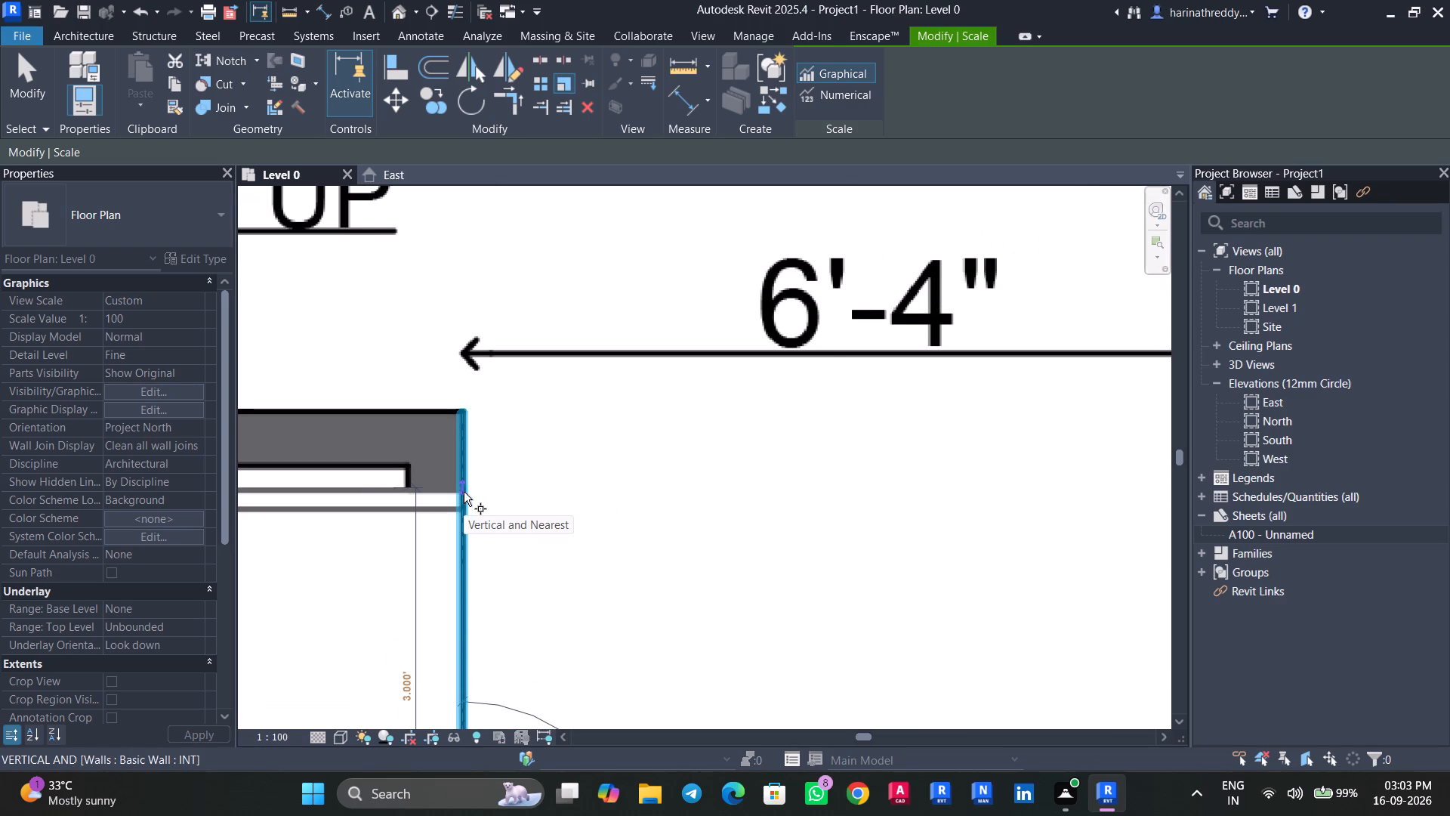
{"action": "scroll", "coordinate": [464, 492], "scroll_direction": "down", "scroll_amount": 4}
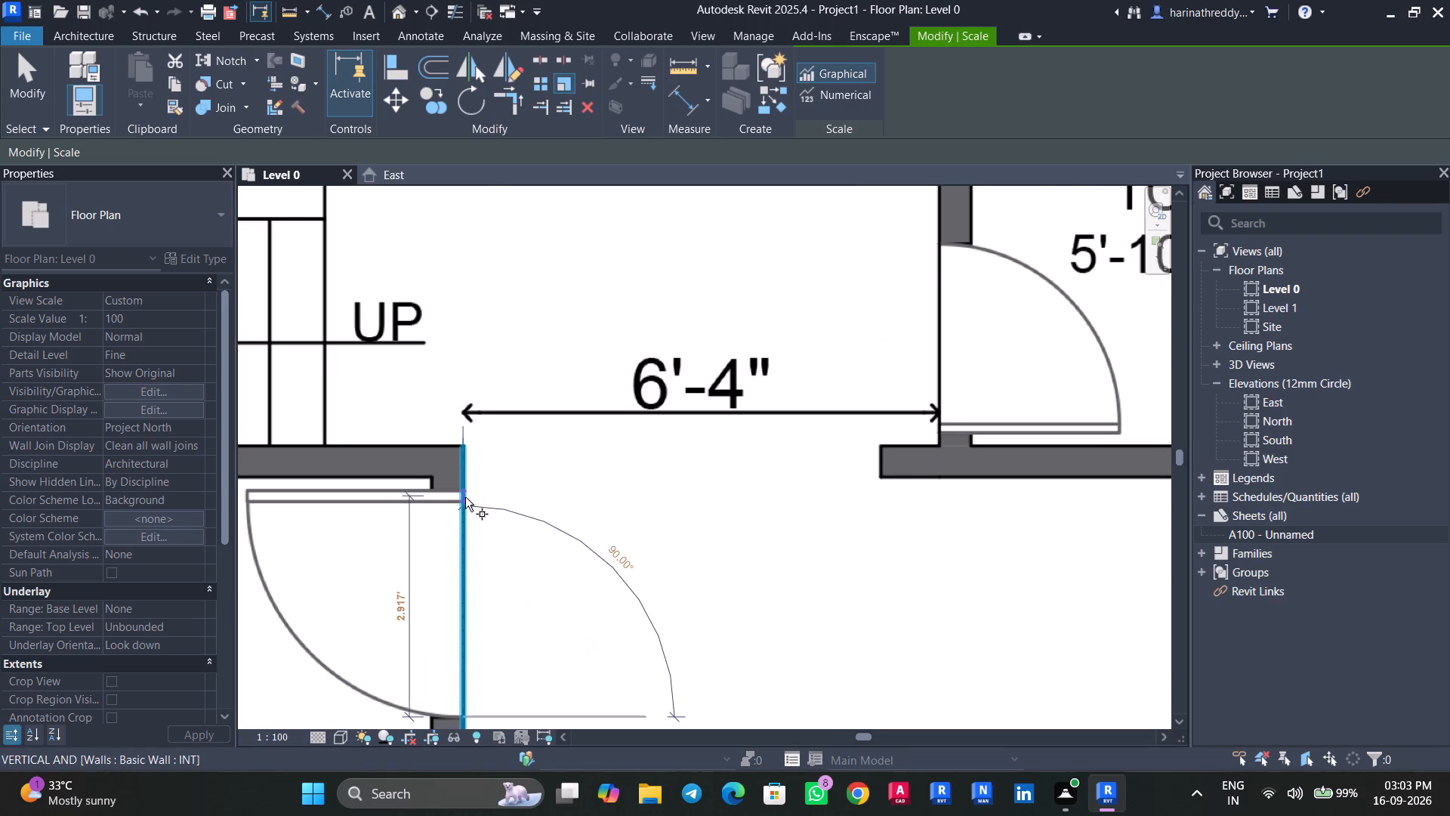
{"action": "key", "text": "Escape"}
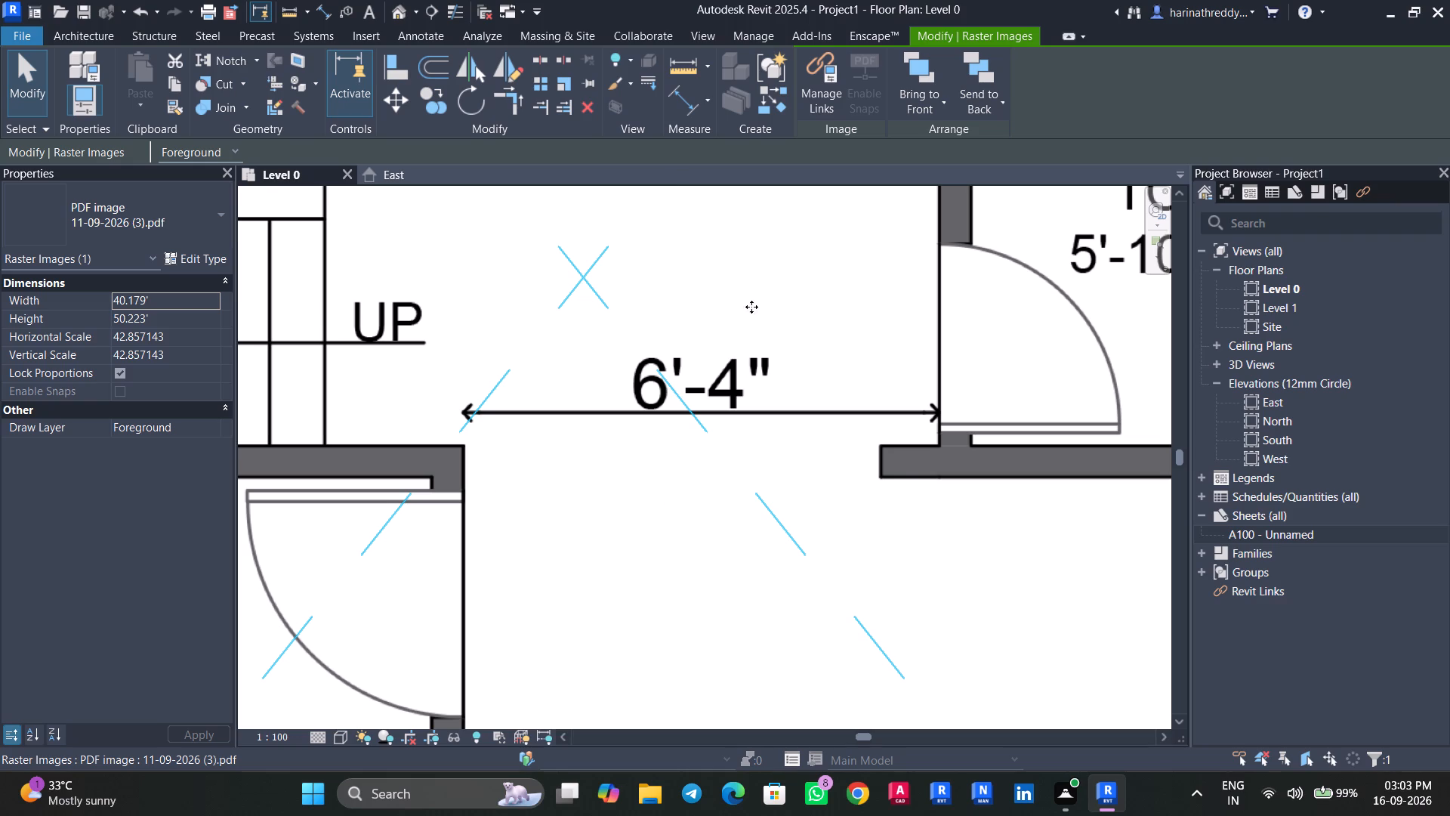
Measure the toilet door opening's width again along the passage-side wall face with Scale, and clear the plan image selection.
{"action": "left_click", "coordinate": [569, 84]}
{"action": "scroll", "coordinate": [960, 448], "scroll_direction": "up", "scroll_amount": 5}
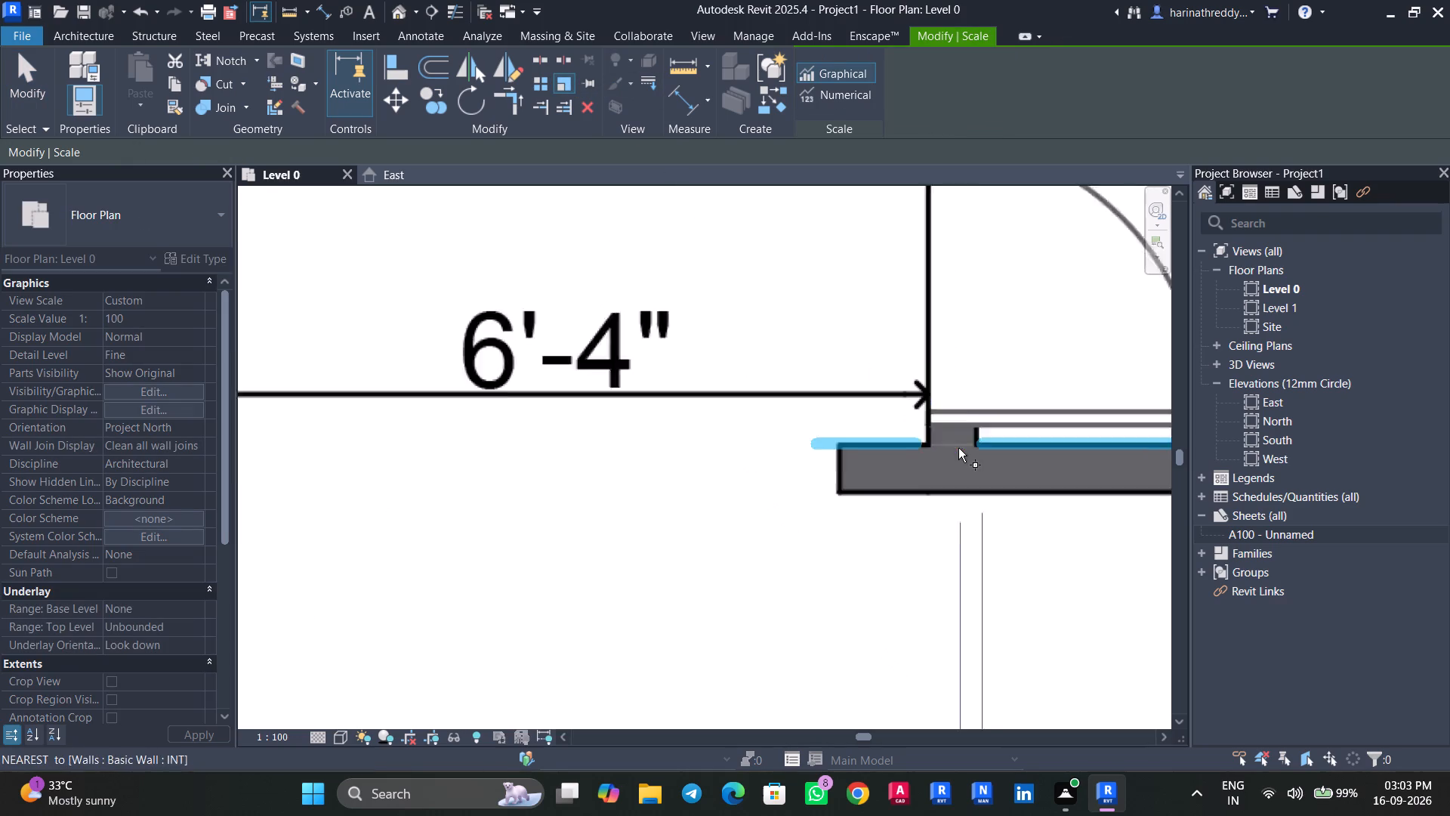
{"action": "scroll", "coordinate": [958, 448], "scroll_direction": "up", "scroll_amount": 1}
{"action": "middle_click_drag", "start_coordinate": [904, 408], "coordinate": [703, 576]}
{"action": "scroll", "coordinate": [662, 466], "scroll_direction": "down", "scroll_amount": 2}
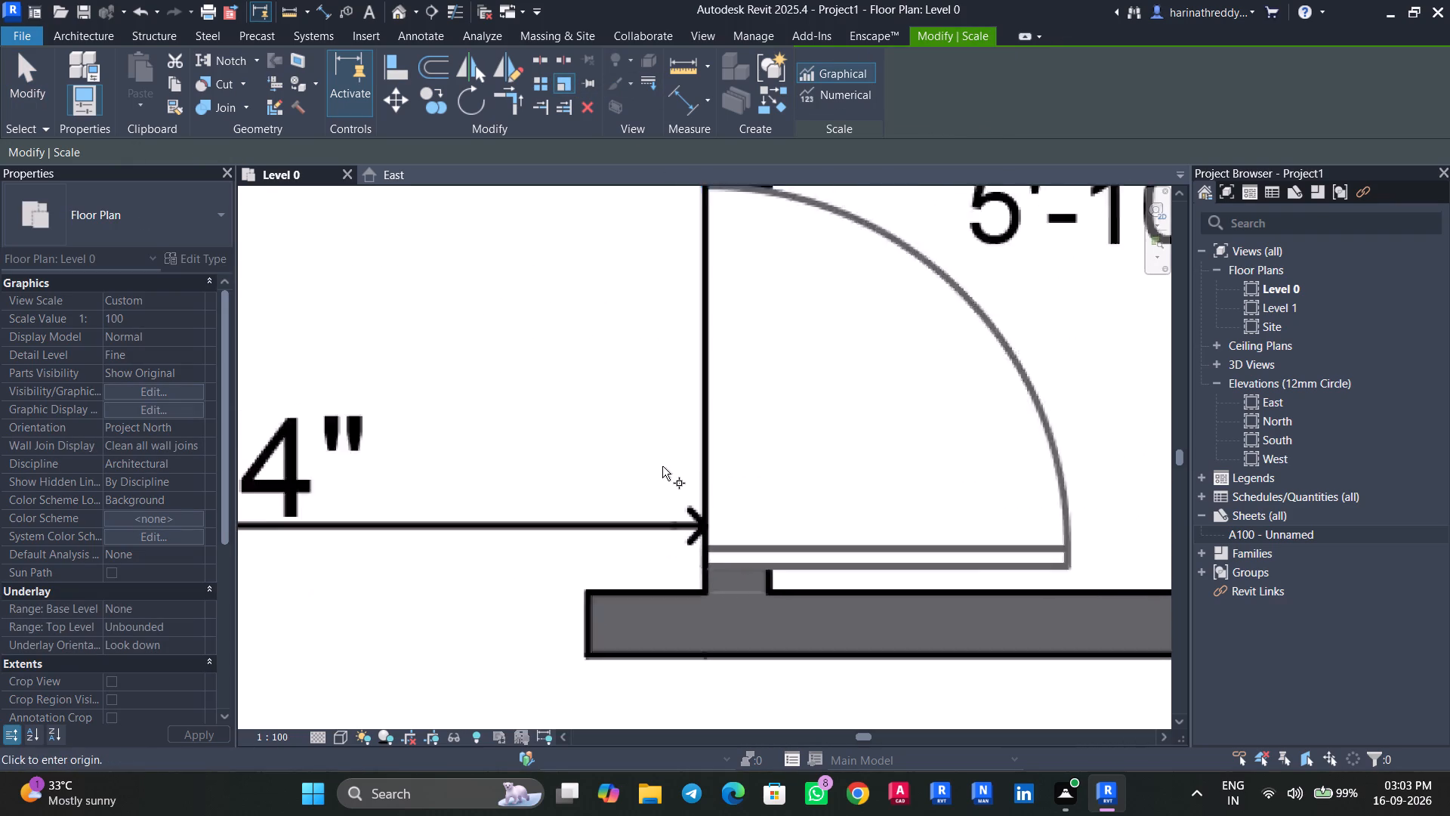
{"action": "scroll", "coordinate": [662, 466], "scroll_direction": "down", "scroll_amount": 1}
{"action": "middle_click_drag", "start_coordinate": [659, 452], "coordinate": [633, 533]}
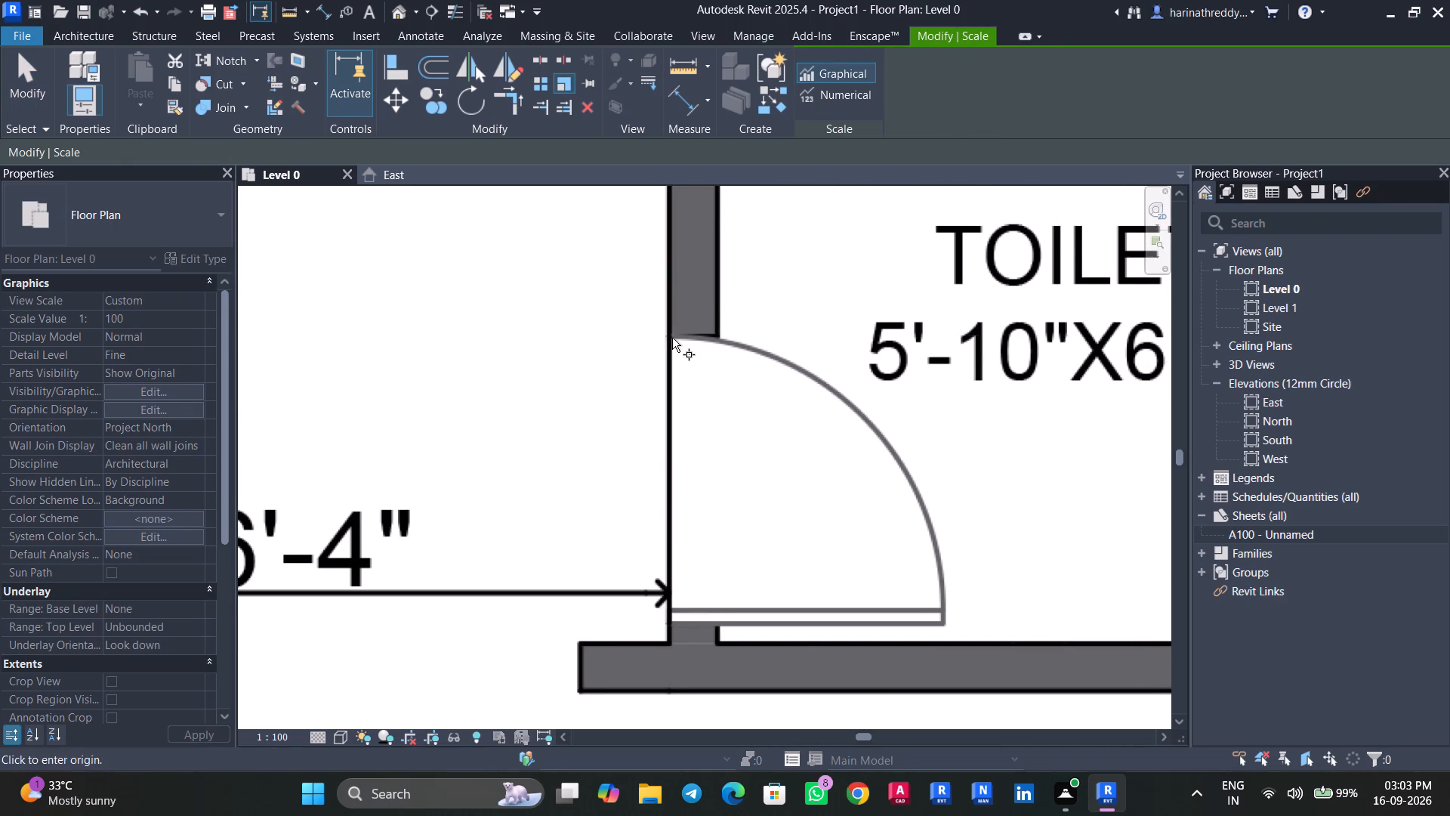
{"action": "left_click", "coordinate": [669, 335]}
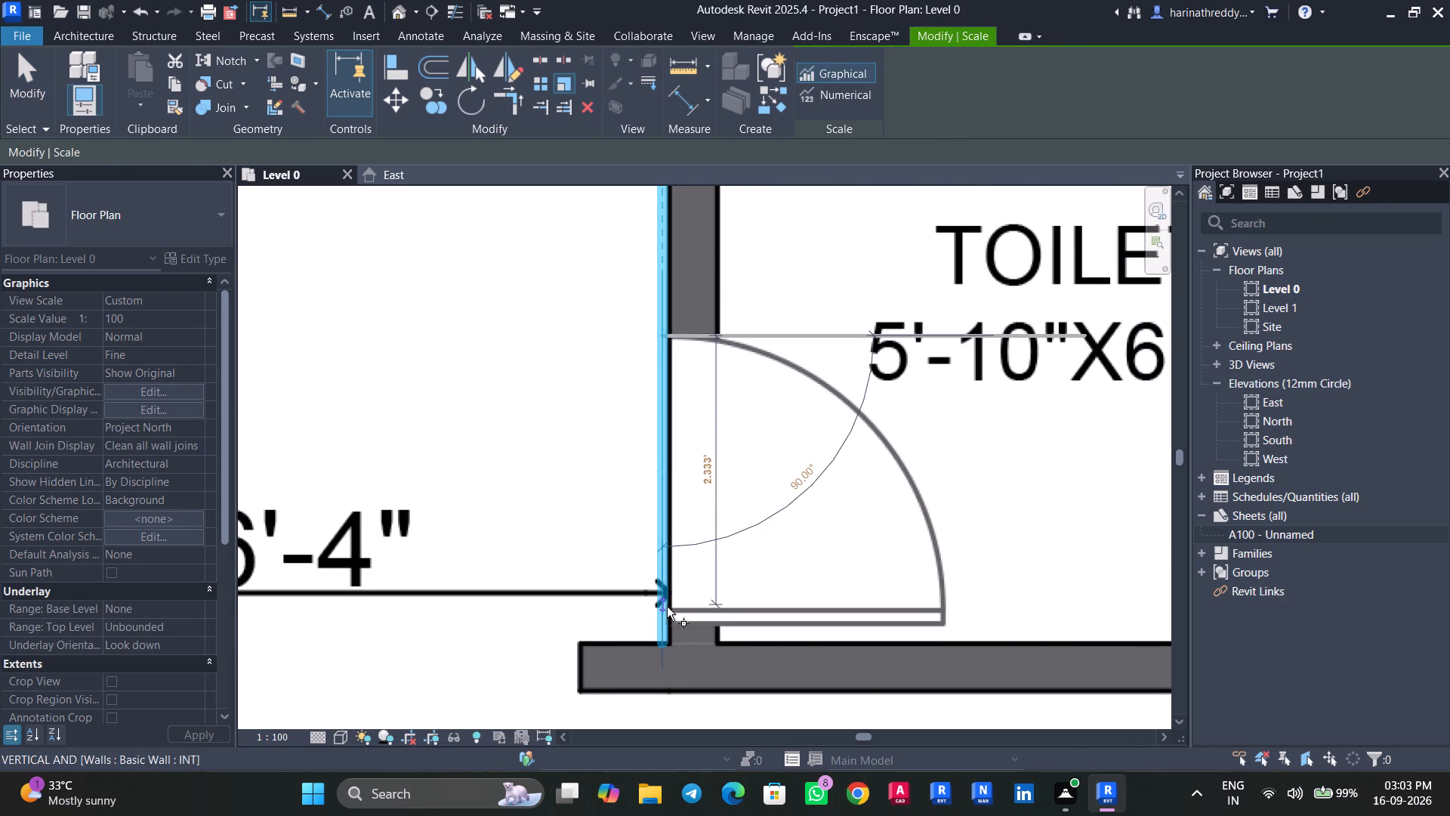
{"action": "key", "text": "Escape"}
{"action": "scroll", "coordinate": [583, 586], "scroll_direction": "down", "scroll_amount": 12}
{"action": "key", "text": "Escape"}
{"action": "key", "text": "Escape"}
{"action": "key", "text": "Escape"}
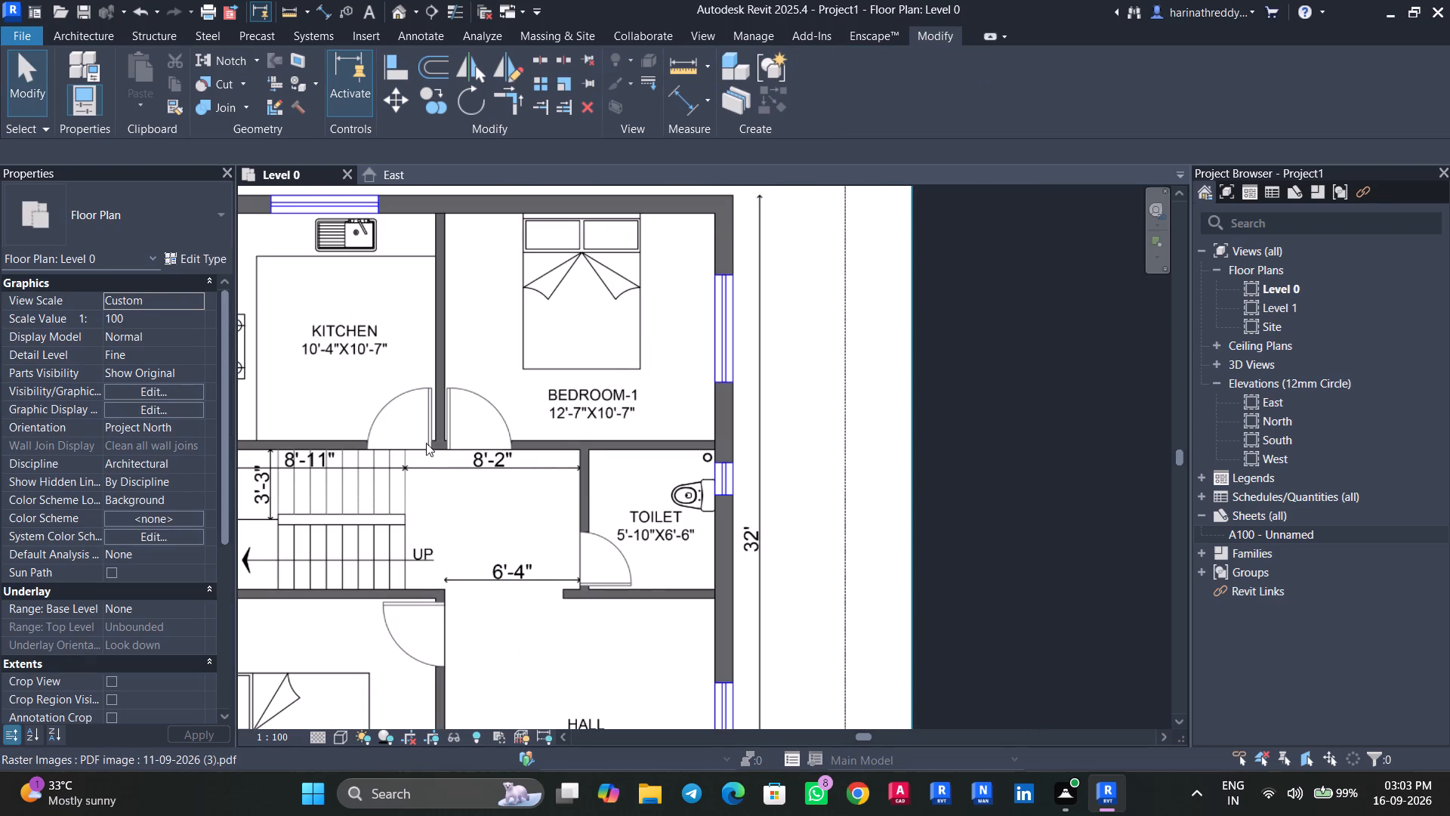
Start the Door command with the Doors_IntSgl 810x2110mm type and duplicate it as a new type named D1.
{"action": "middle_click_drag", "start_coordinate": [229, 355], "coordinate": [472, 292]}
{"action": "middle_click_drag", "start_coordinate": [456, 354], "coordinate": [654, 281]}
{"action": "type", "text": "DR"}
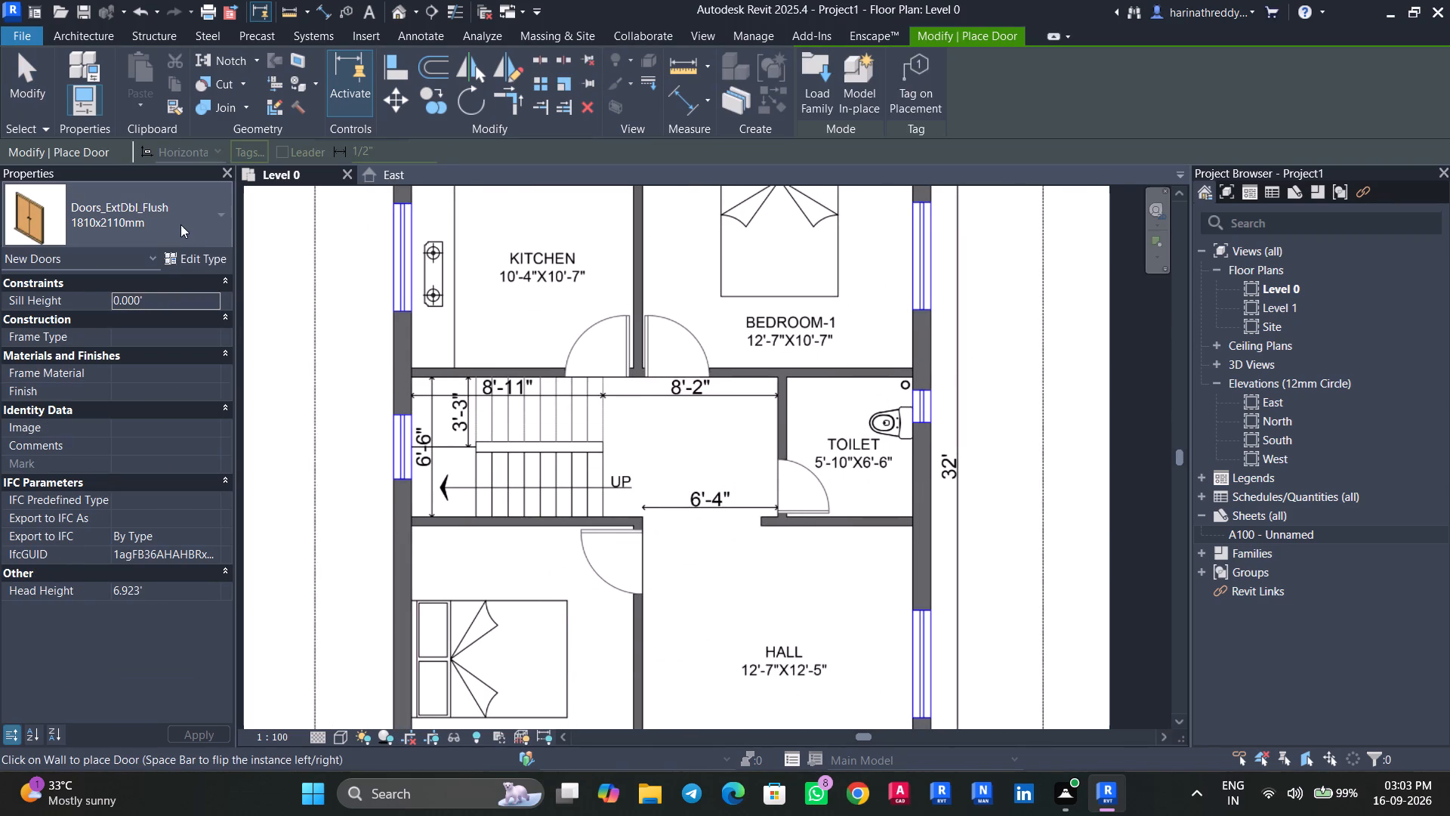
{"action": "left_click", "coordinate": [178, 221]}
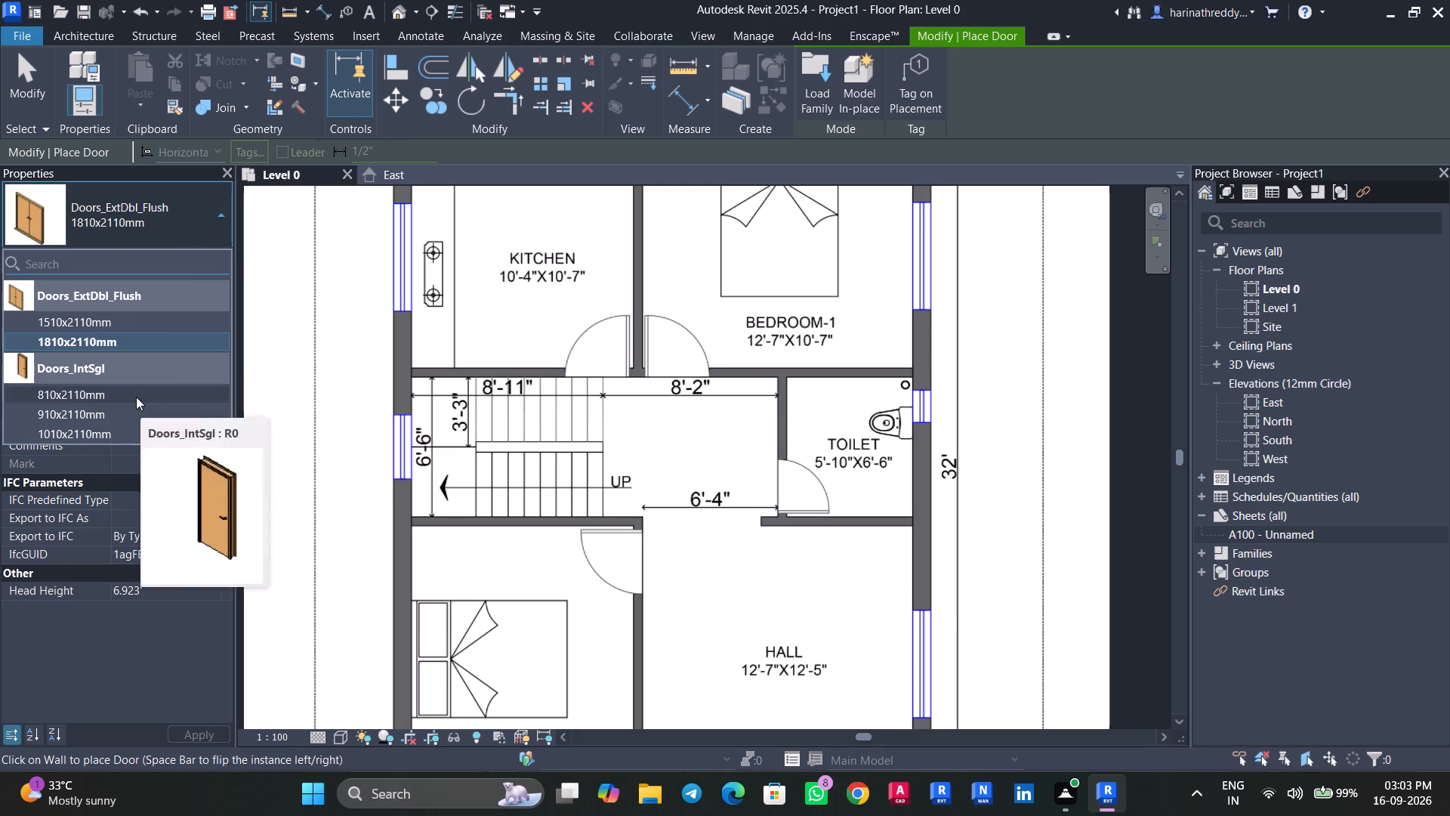
{"action": "left_click", "coordinate": [136, 397]}
{"action": "left_click", "coordinate": [190, 258]}
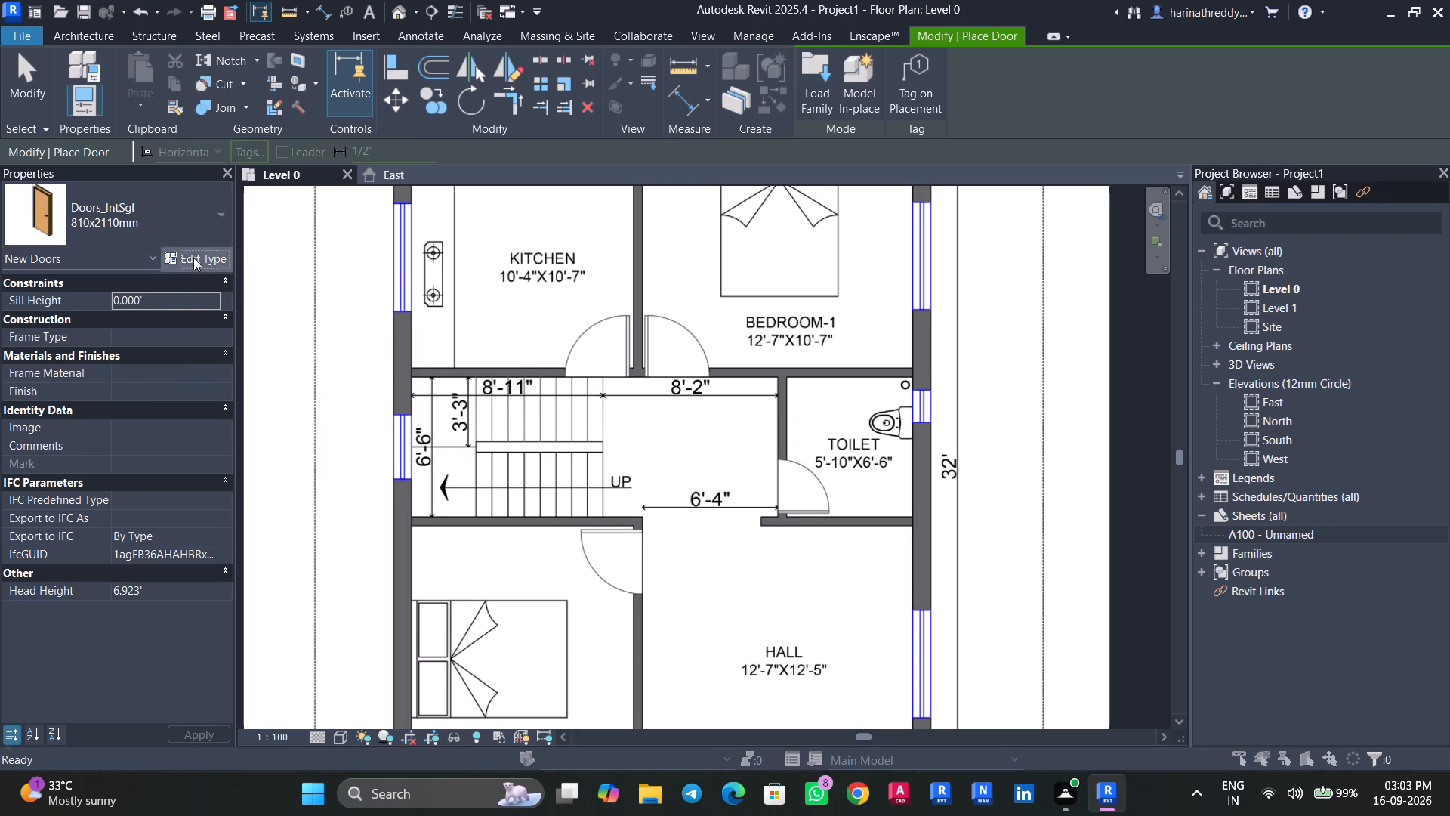
{"action": "left_click", "coordinate": [1415, 224]}
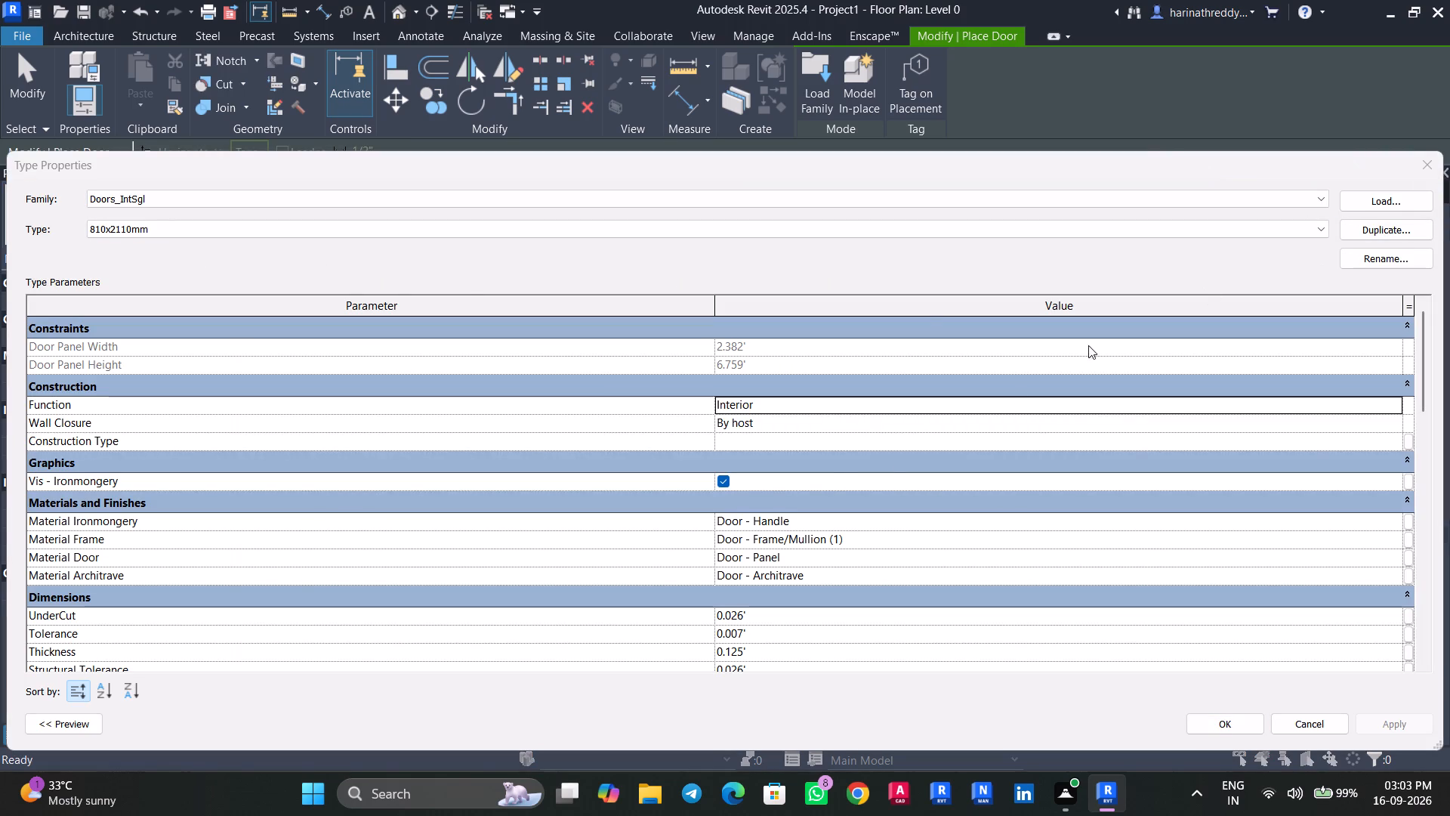
{"action": "type", "text": "D1"}
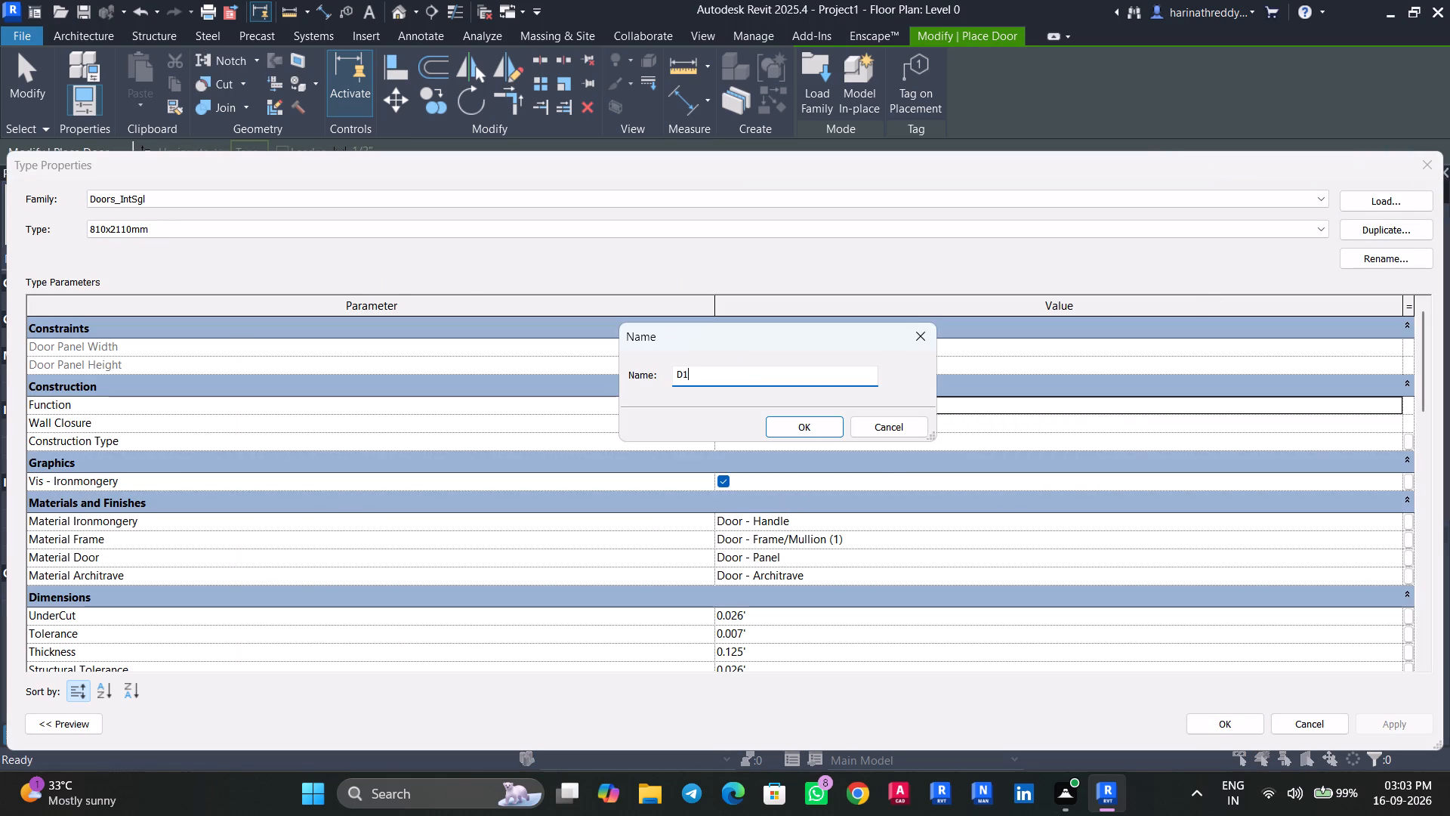
{"action": "left_click", "coordinate": [830, 427]}
Set the D1 door type's Rough Width to 3.5' and apply the change.
{"action": "scroll", "coordinate": [690, 598], "scroll_direction": "down", "scroll_amount": 3}
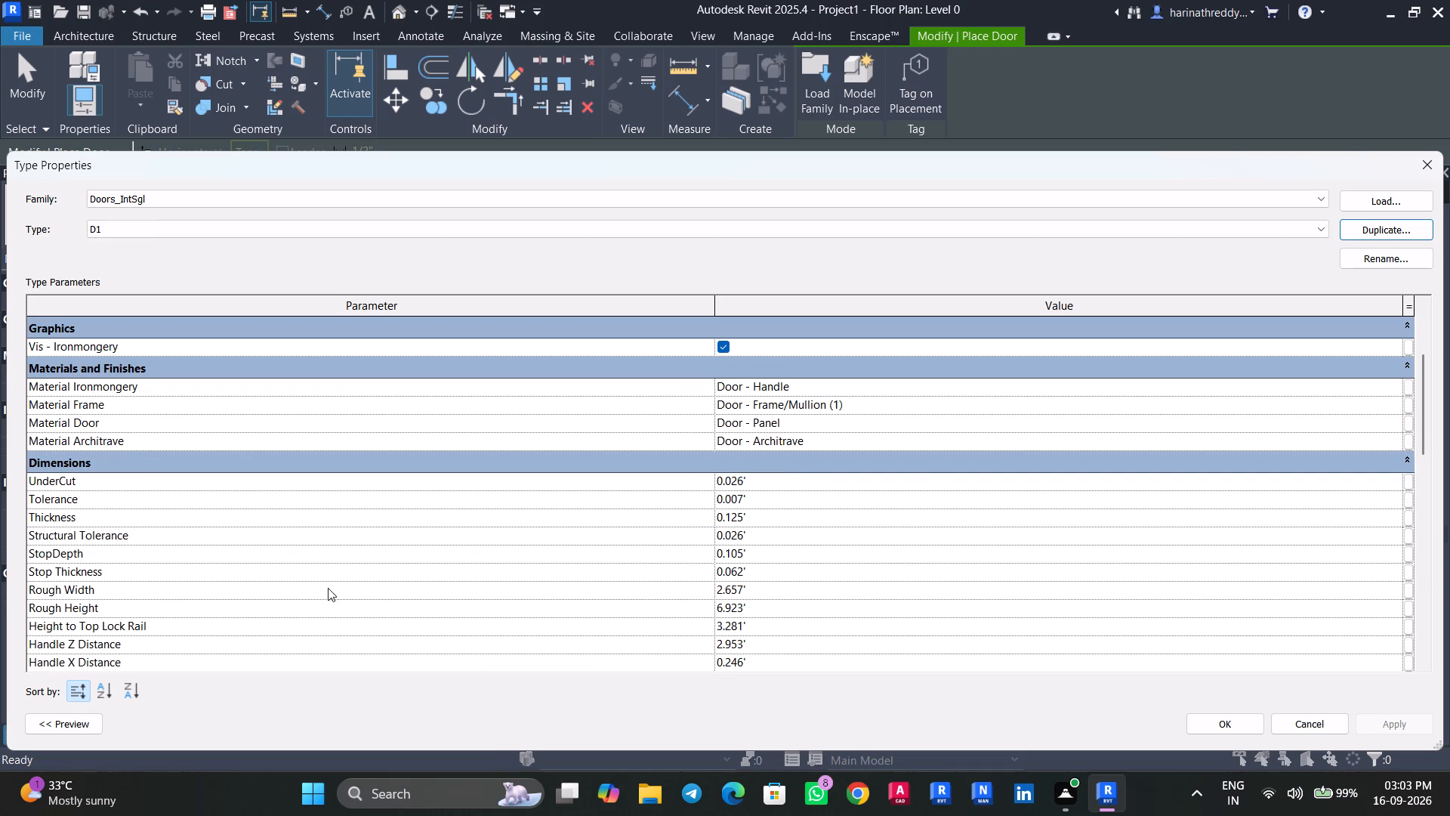
{"action": "left_click", "coordinate": [743, 592]}
{"action": "left_click", "coordinate": [743, 592]}
{"action": "left_click_drag", "start_coordinate": [743, 592], "coordinate": [730, 592]}
{"action": "type", "text": "3.5'"}
{"action": "key", "text": "Return"}
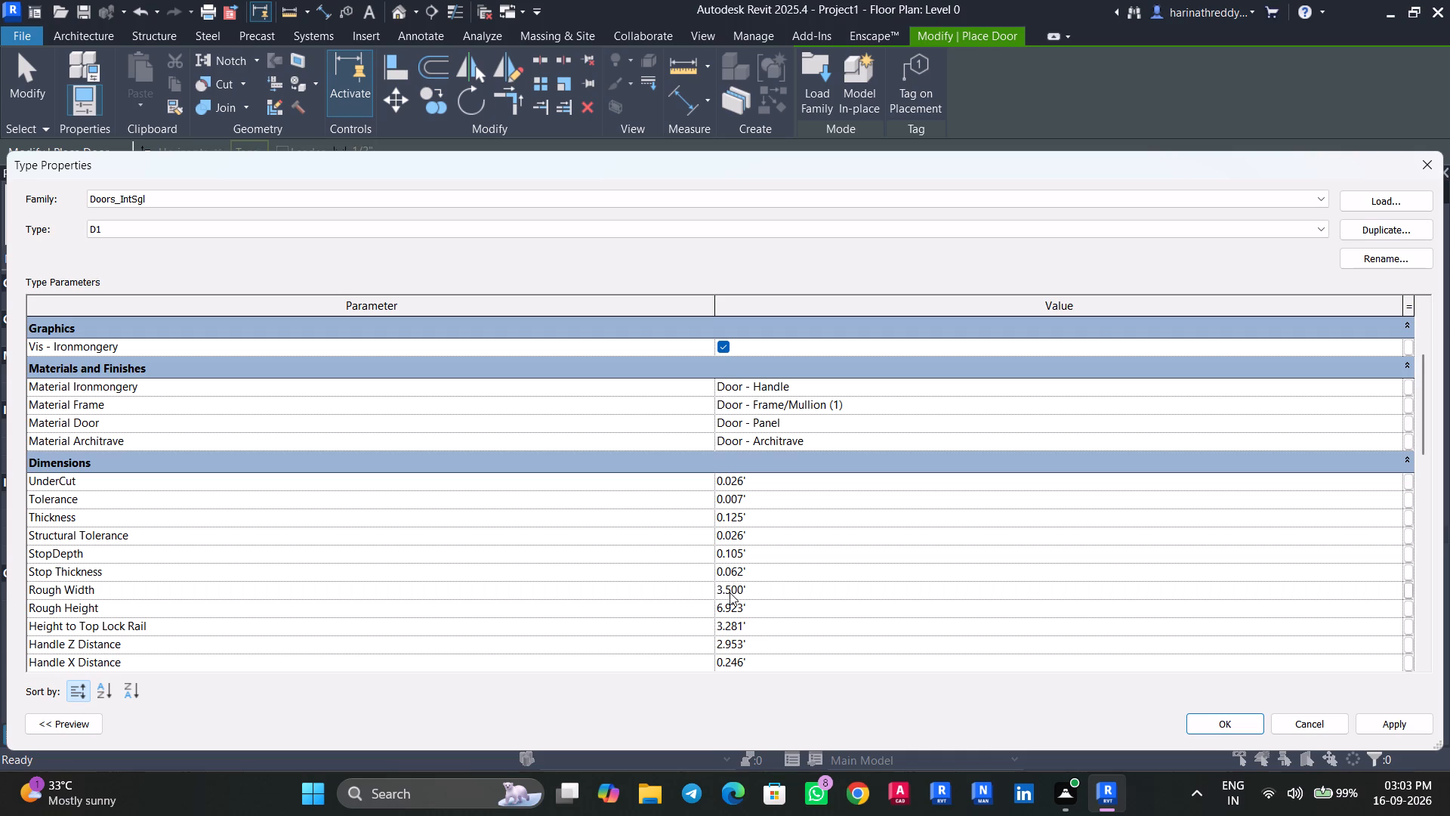
{"action": "left_click", "coordinate": [1359, 729]}
Place a D1 door in the hall's entry opening, with its swing flipped to match the arc on the plan.
{"action": "left_click", "coordinate": [1236, 718]}
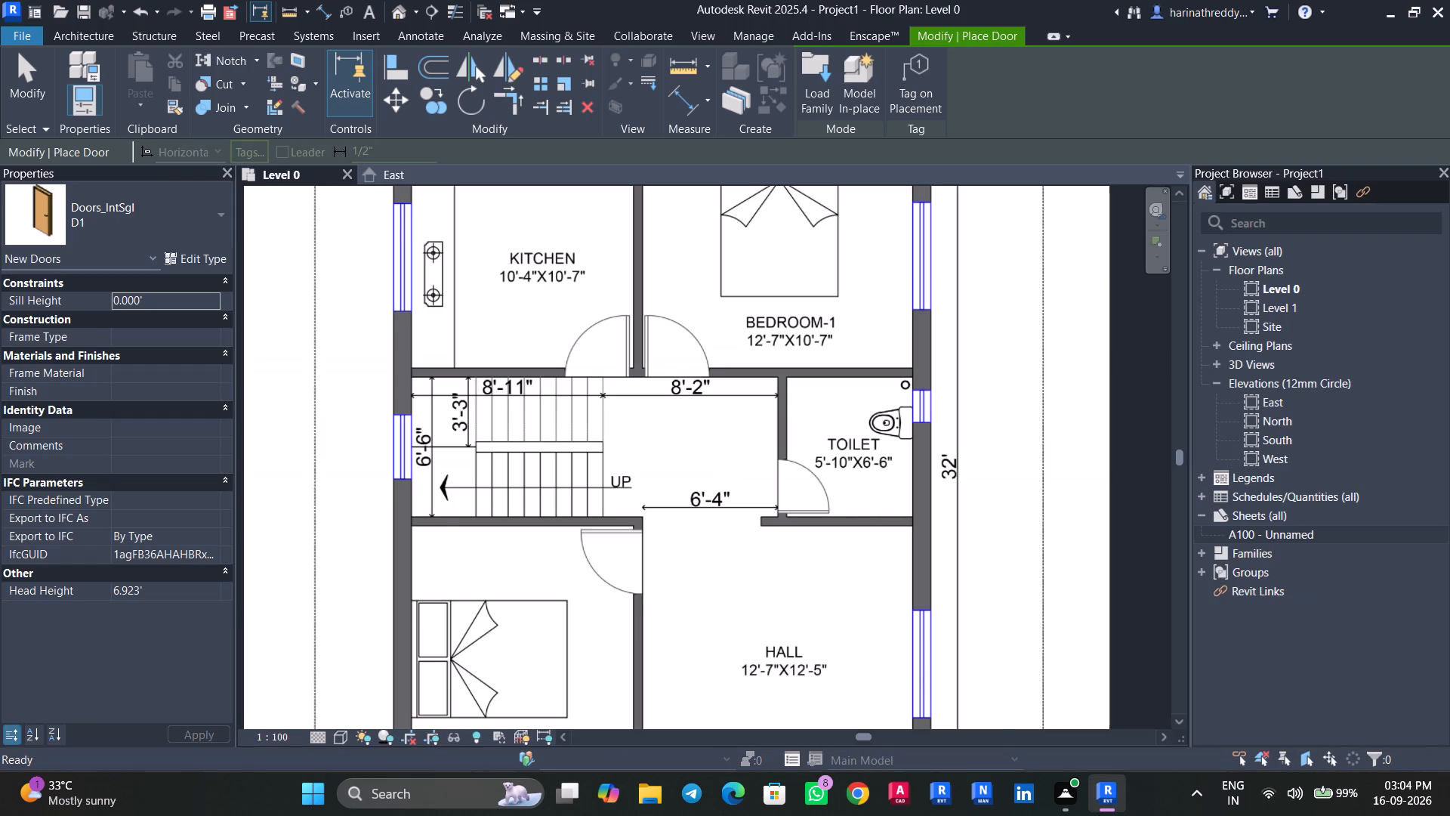
{"action": "scroll", "coordinate": [674, 583], "scroll_direction": "down", "scroll_amount": 1}
{"action": "middle_click_drag", "start_coordinate": [687, 581], "coordinate": [666, 317]}
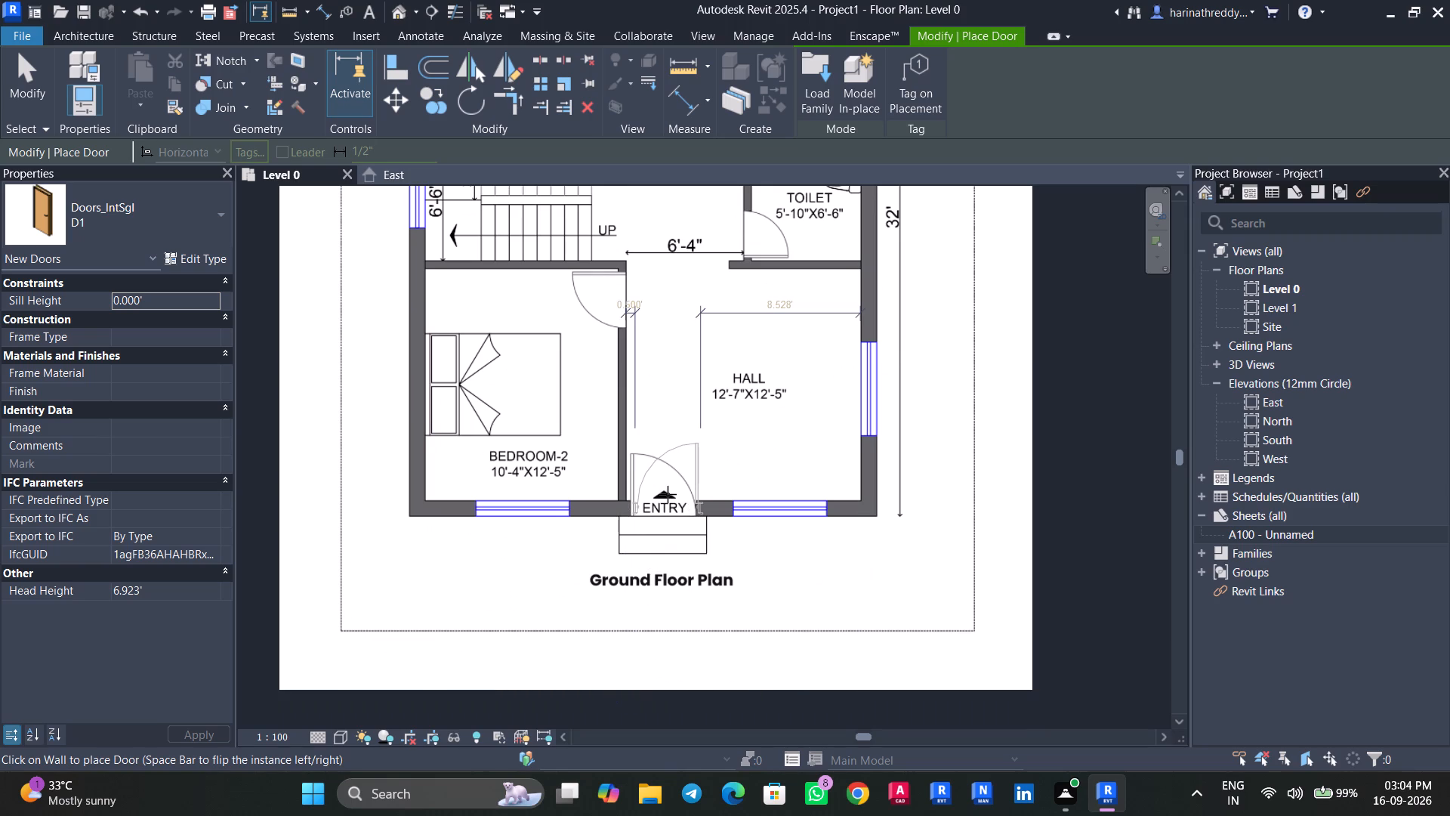
{"action": "key", "text": "space"}
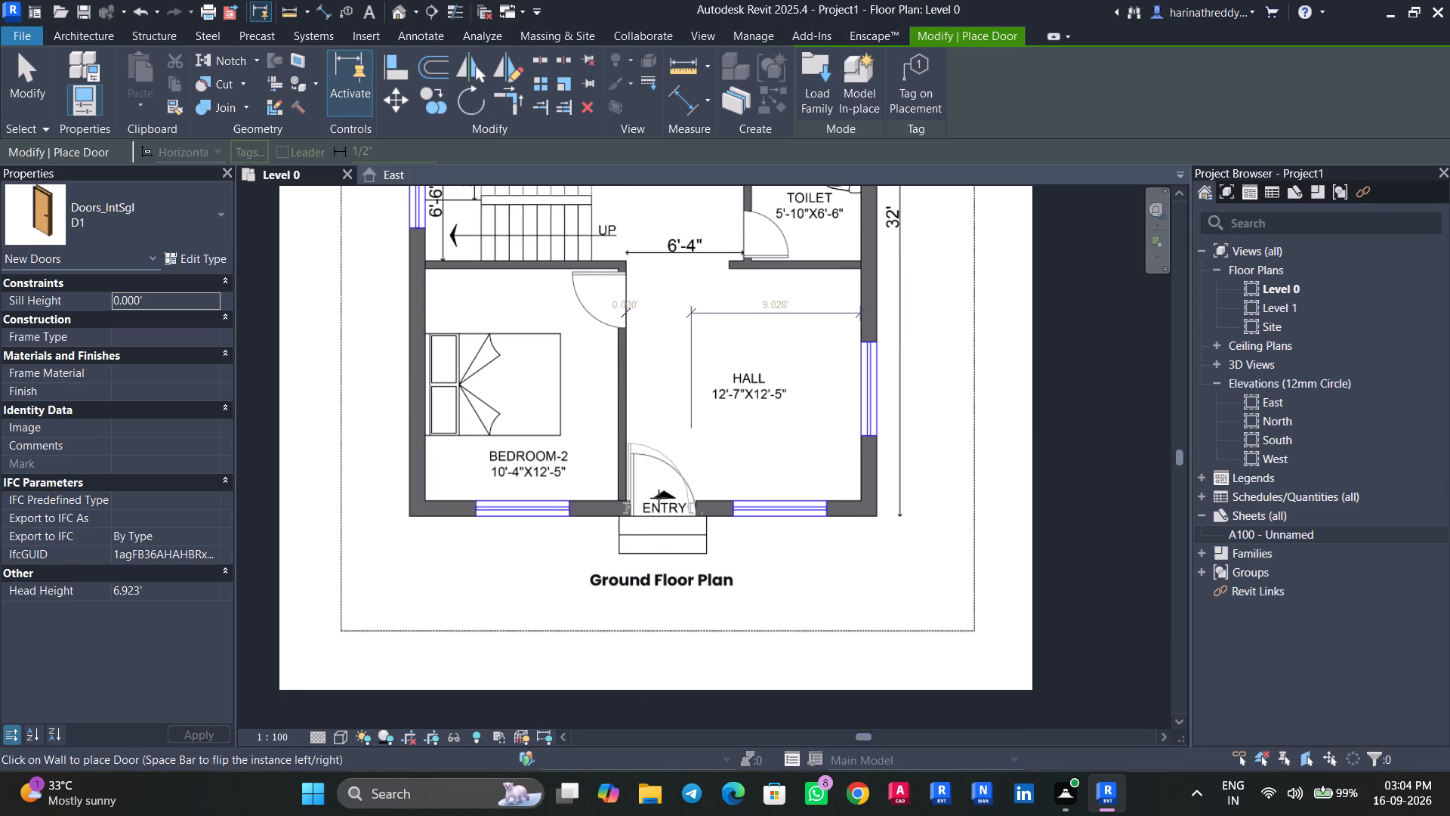
{"action": "scroll", "coordinate": [658, 500], "scroll_direction": "up", "scroll_amount": 5}
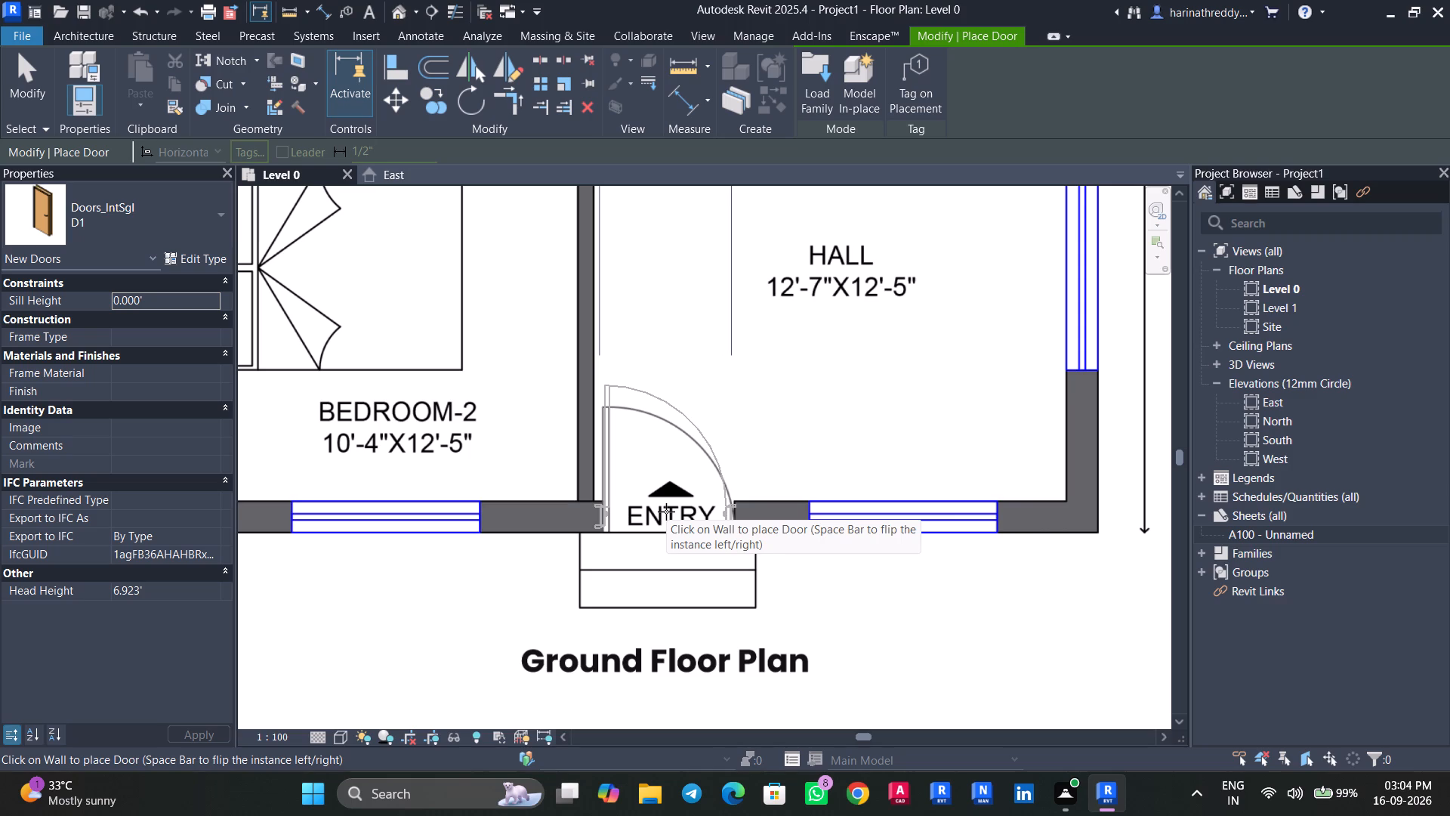
{"action": "left_click", "coordinate": [666, 512]}
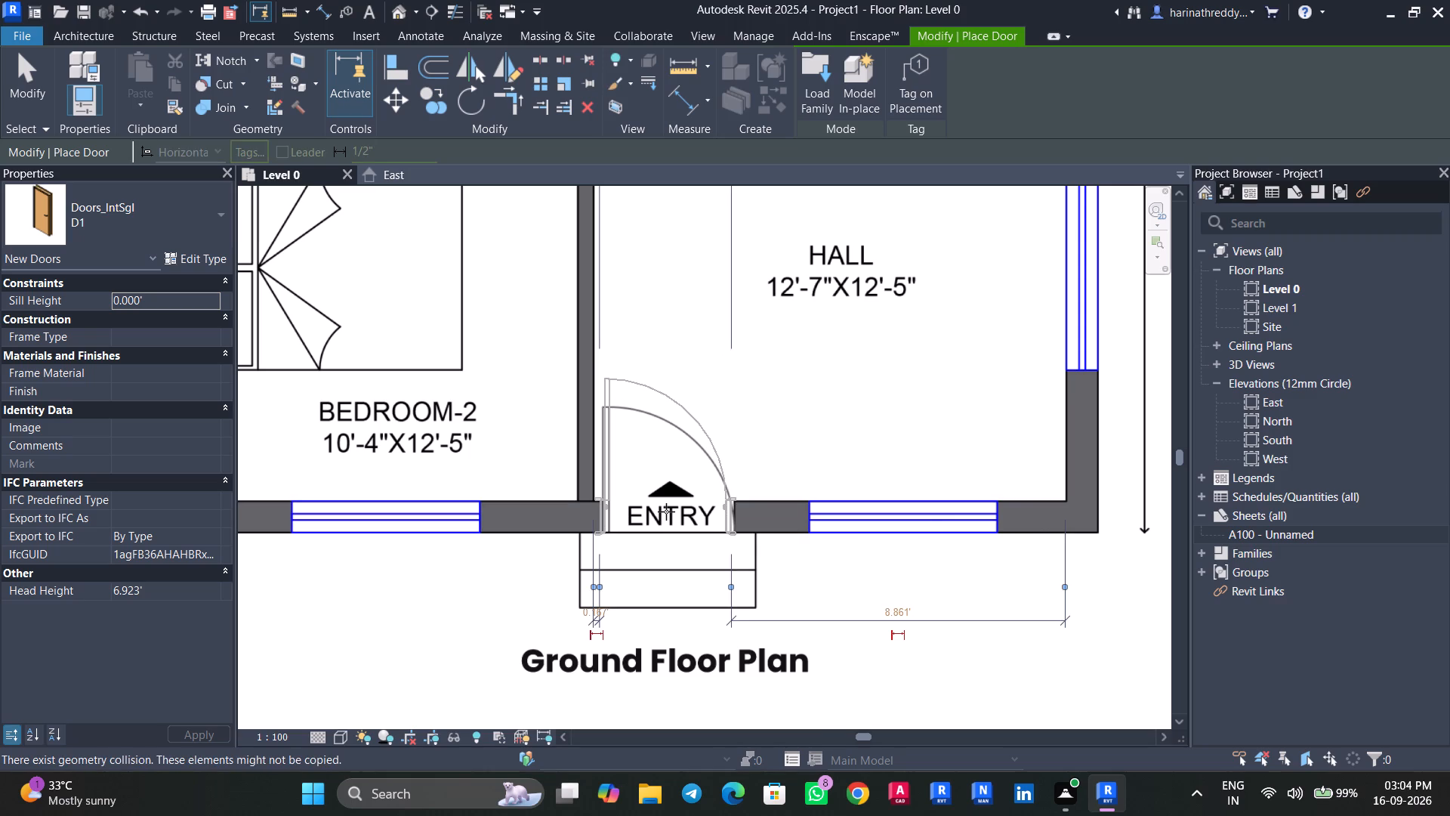
Duplicate the D1 door type as D2 and set the new type's Rough Width to 3'.
{"action": "left_click", "coordinate": [210, 257]}
{"action": "left_click", "coordinate": [1352, 228]}
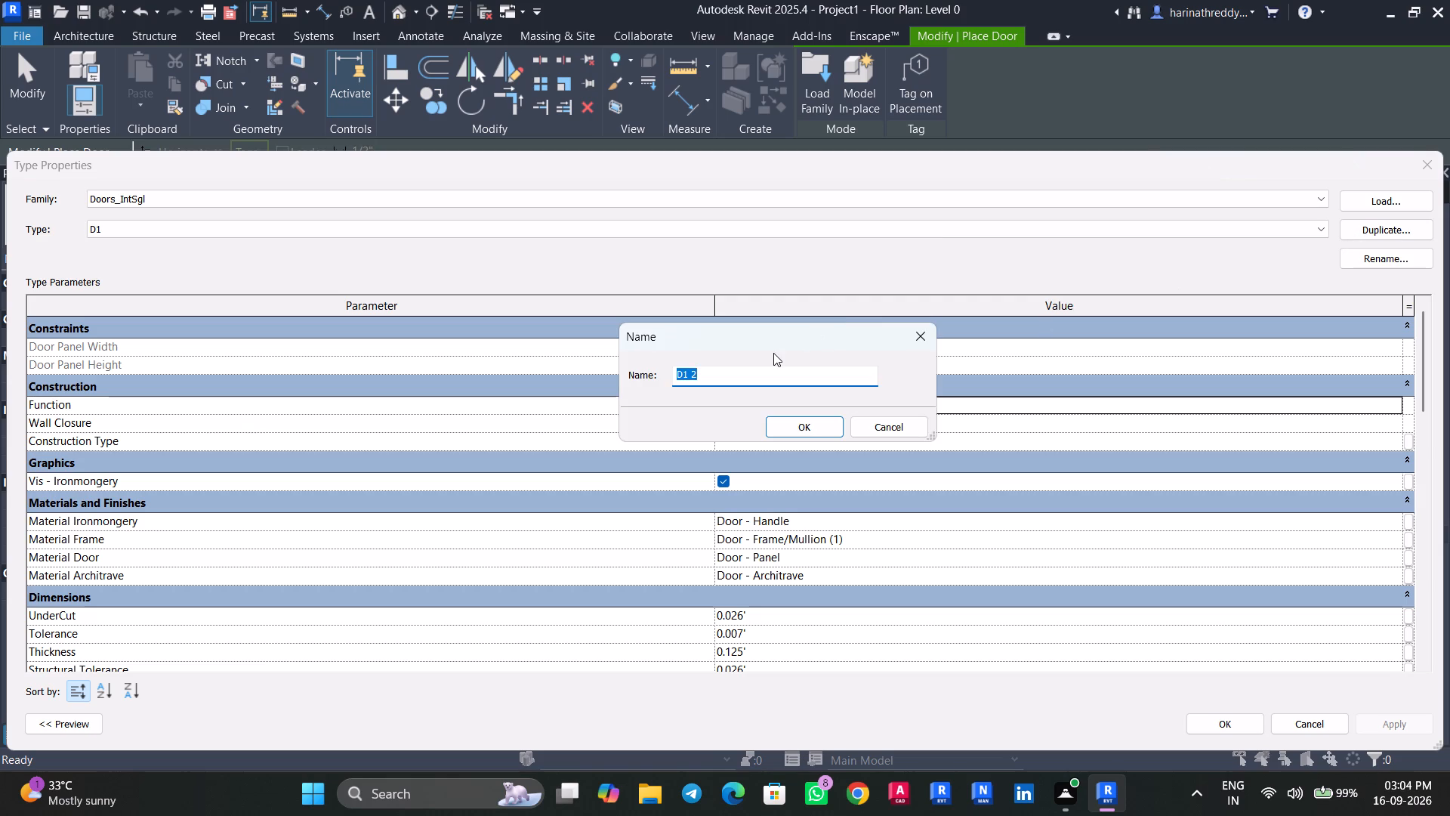
{"action": "type", "text": "D2"}
{"action": "left_click", "coordinate": [813, 429]}
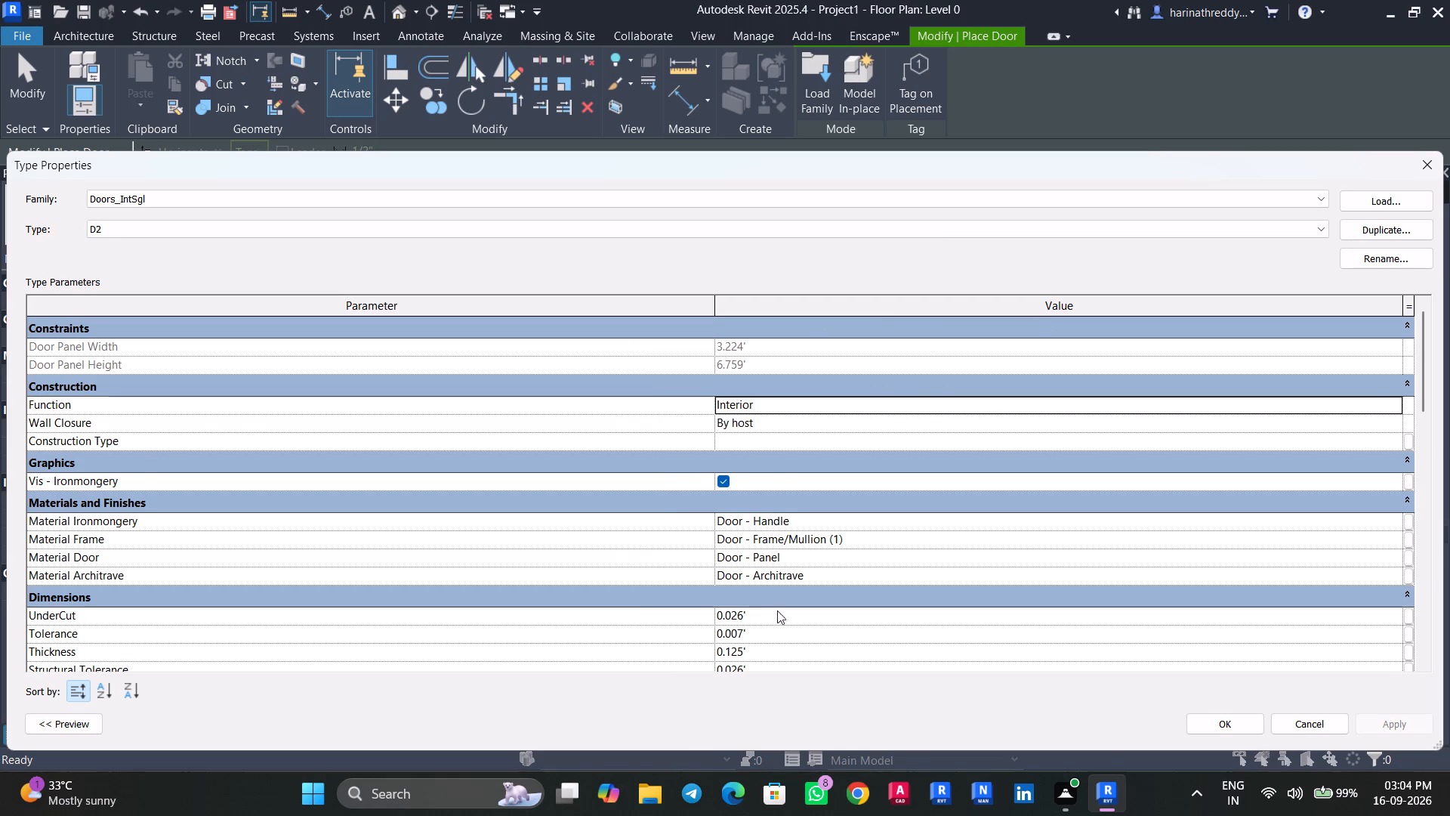
{"action": "scroll", "coordinate": [772, 620], "scroll_direction": "down", "scroll_amount": 4}
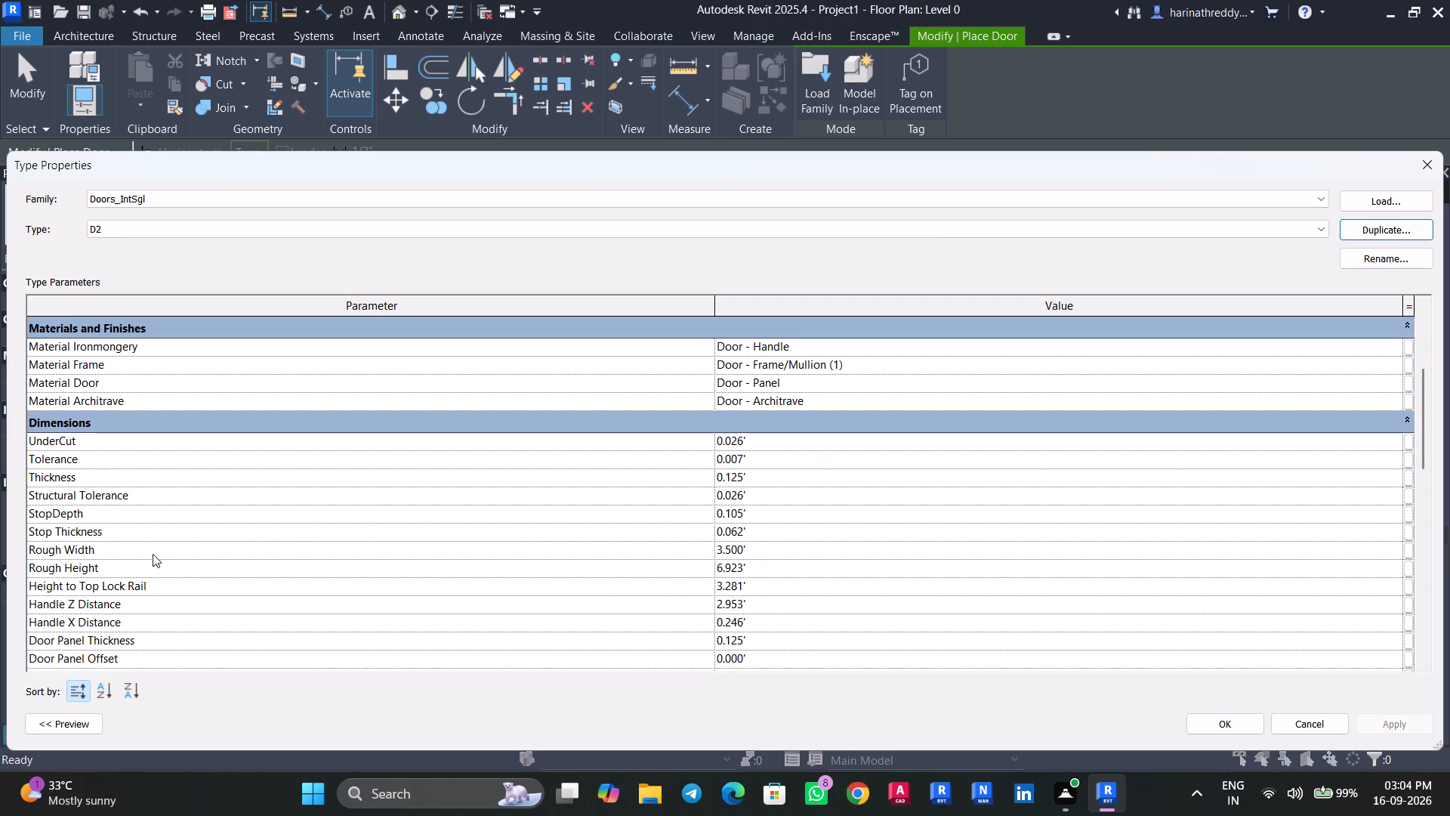
{"action": "left_click", "coordinate": [757, 552]}
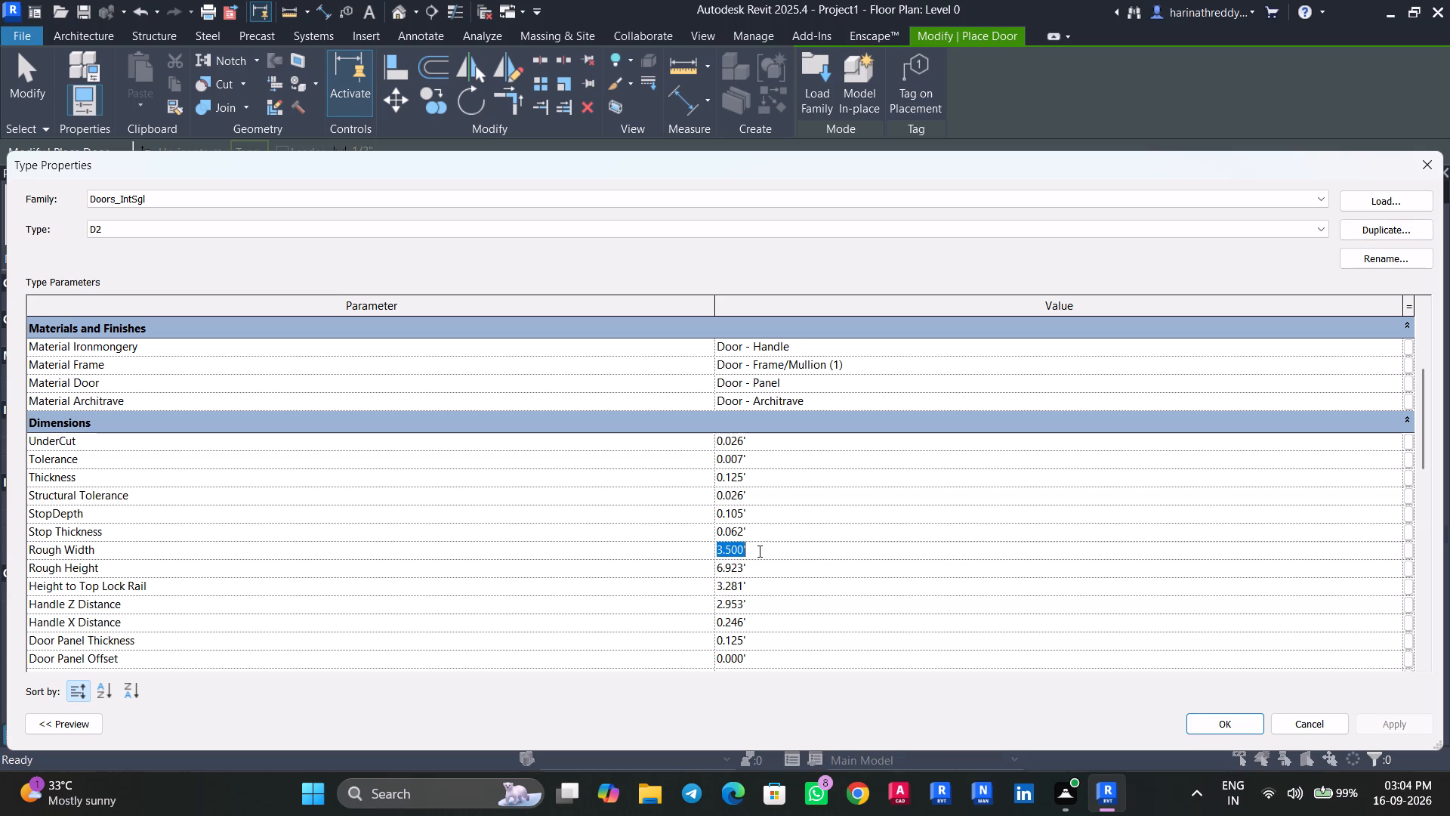
{"action": "key", "text": "3"}
{"action": "key", "text": "apostrophe"}
{"action": "key", "text": "Return"}
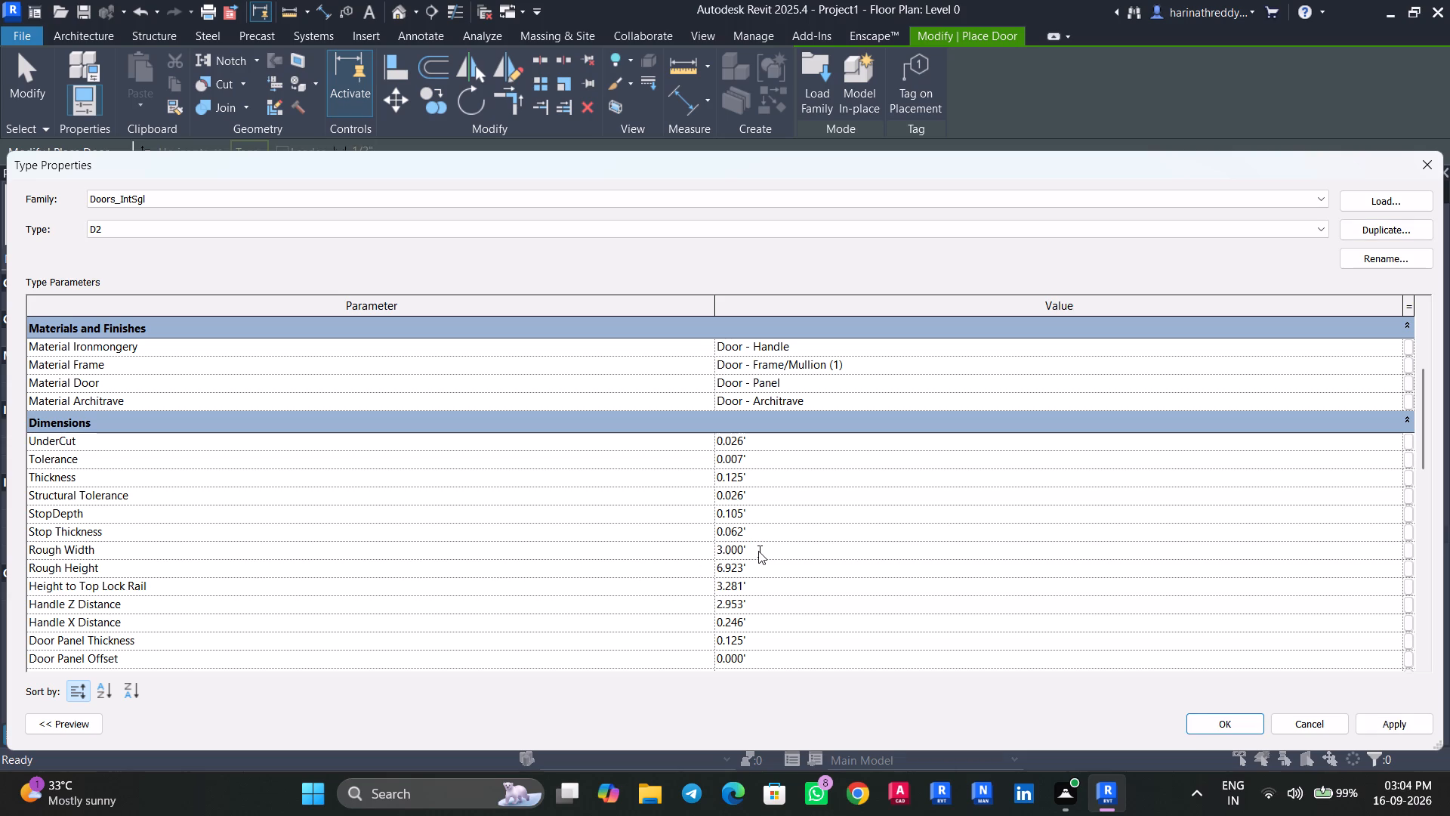
{"action": "left_click", "coordinate": [1423, 728]}
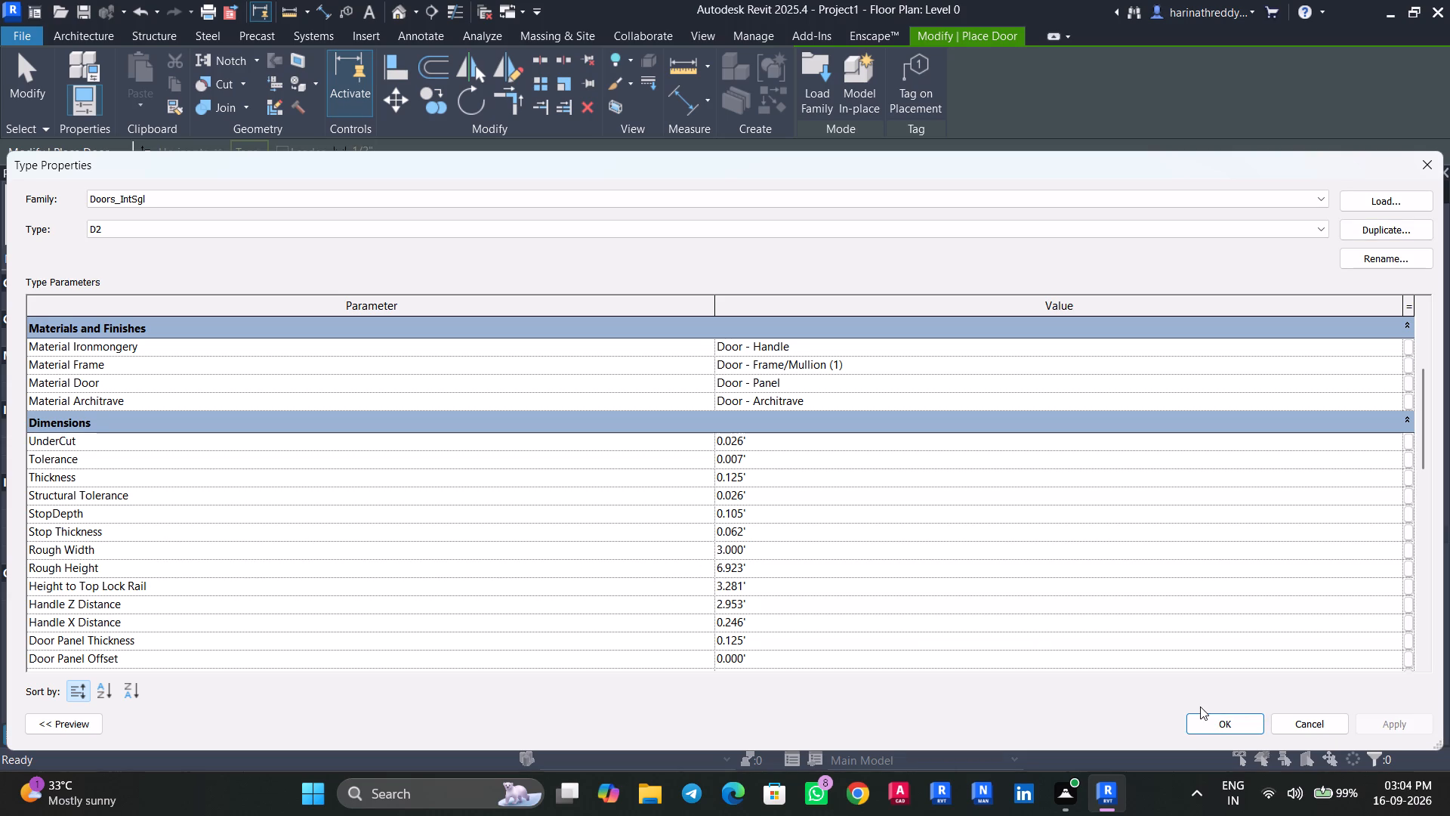
{"action": "left_click", "coordinate": [1211, 716]}
Place a D2 door in the opening between Bedroom-2 and the hall, swinging into the bedroom as on the plan.
{"action": "middle_click_drag", "start_coordinate": [609, 311], "coordinate": [560, 570]}
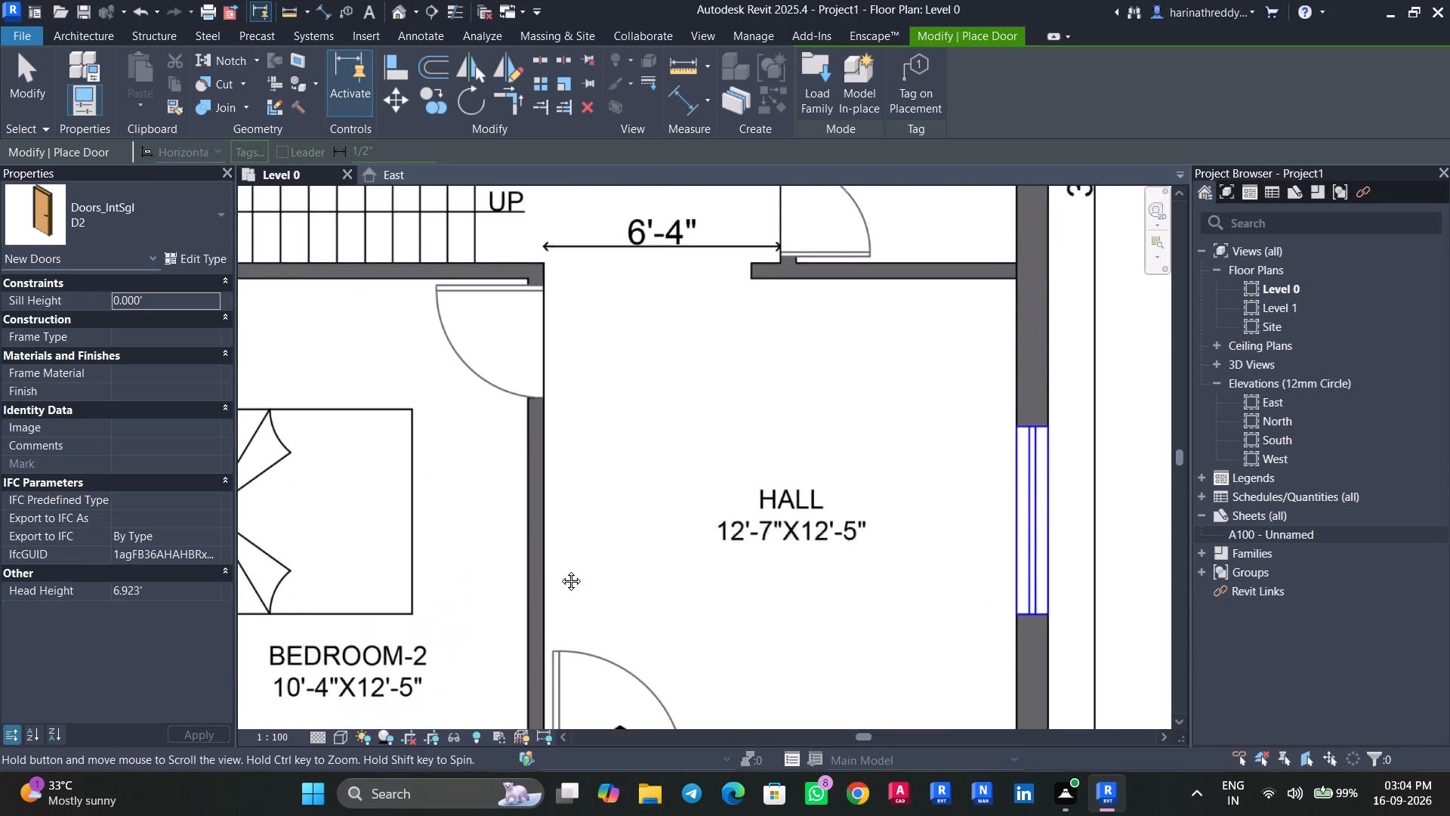
{"action": "middle_click_drag", "start_coordinate": [560, 570], "coordinate": [560, 601]}
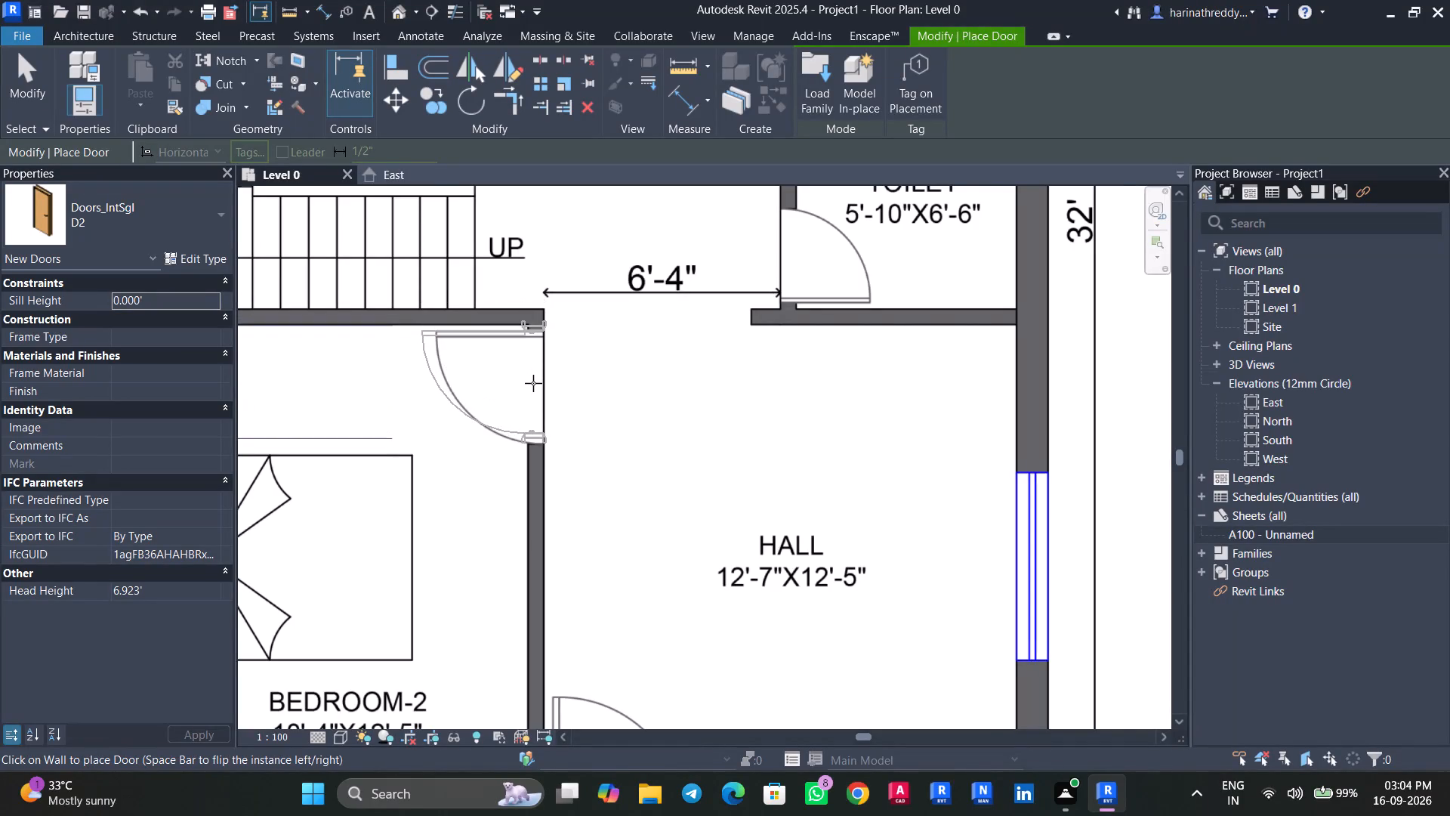
{"action": "scroll", "coordinate": [533, 383], "scroll_direction": "up", "scroll_amount": 6}
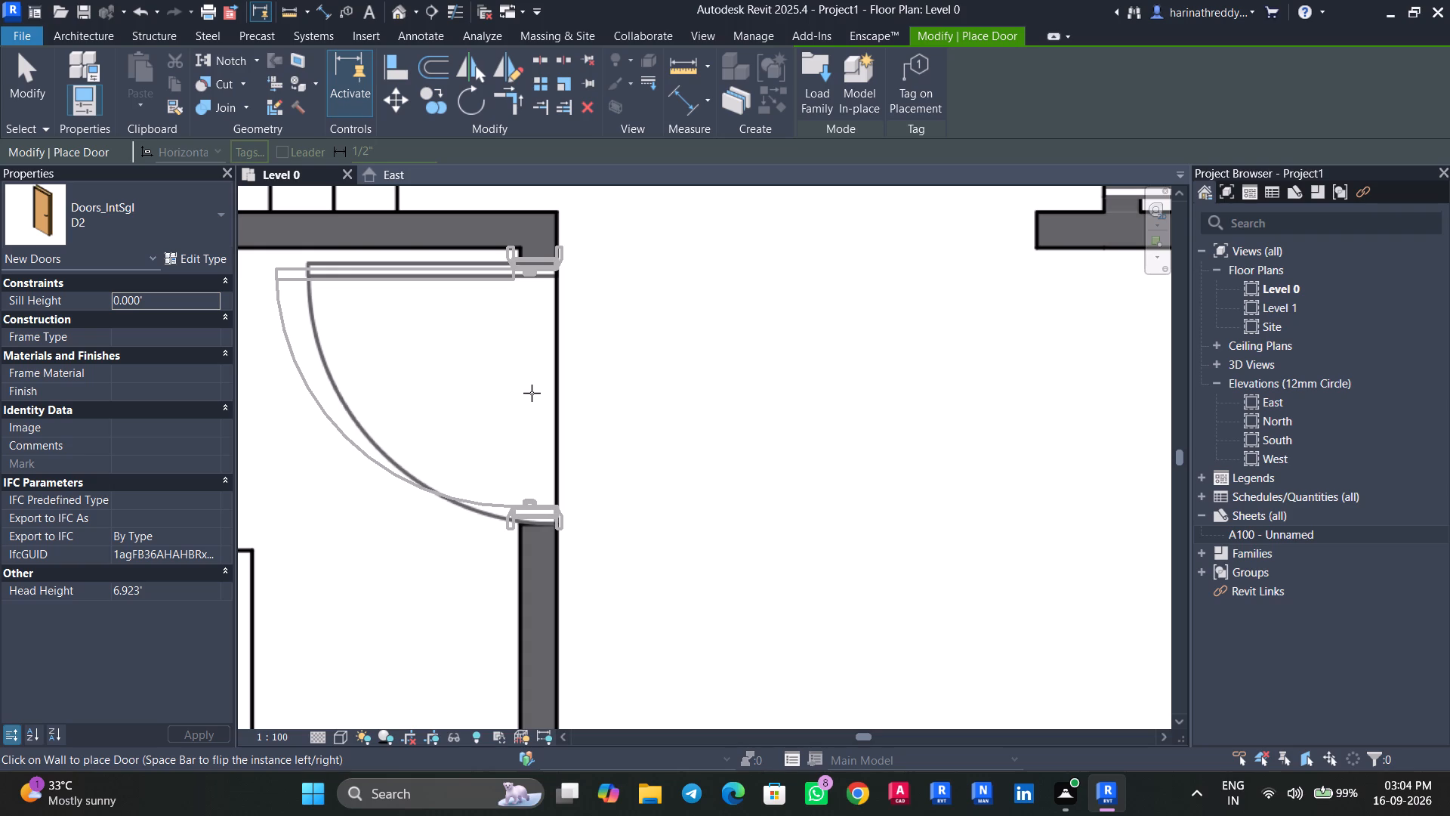
{"action": "left_click", "coordinate": [532, 393]}
Place a D2 door in the kitchen opening above the staircase, swinging into the kitchen as drawn on the plan.
{"action": "middle_click_drag", "start_coordinate": [588, 373], "coordinate": [521, 683]}
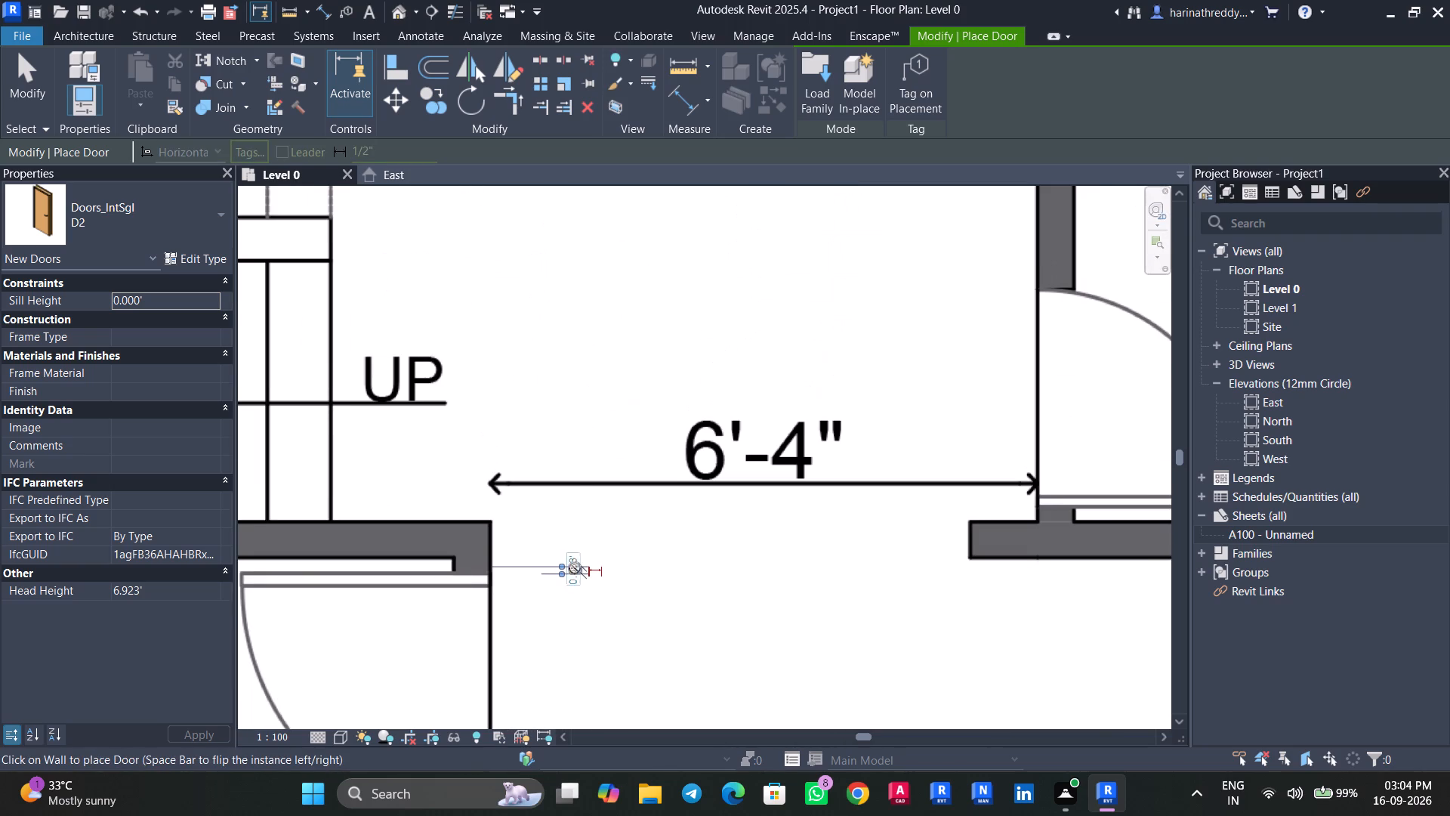
{"action": "scroll", "coordinate": [578, 406], "scroll_direction": "down", "scroll_amount": 6}
{"action": "middle_click_drag", "start_coordinate": [578, 400], "coordinate": [646, 657]}
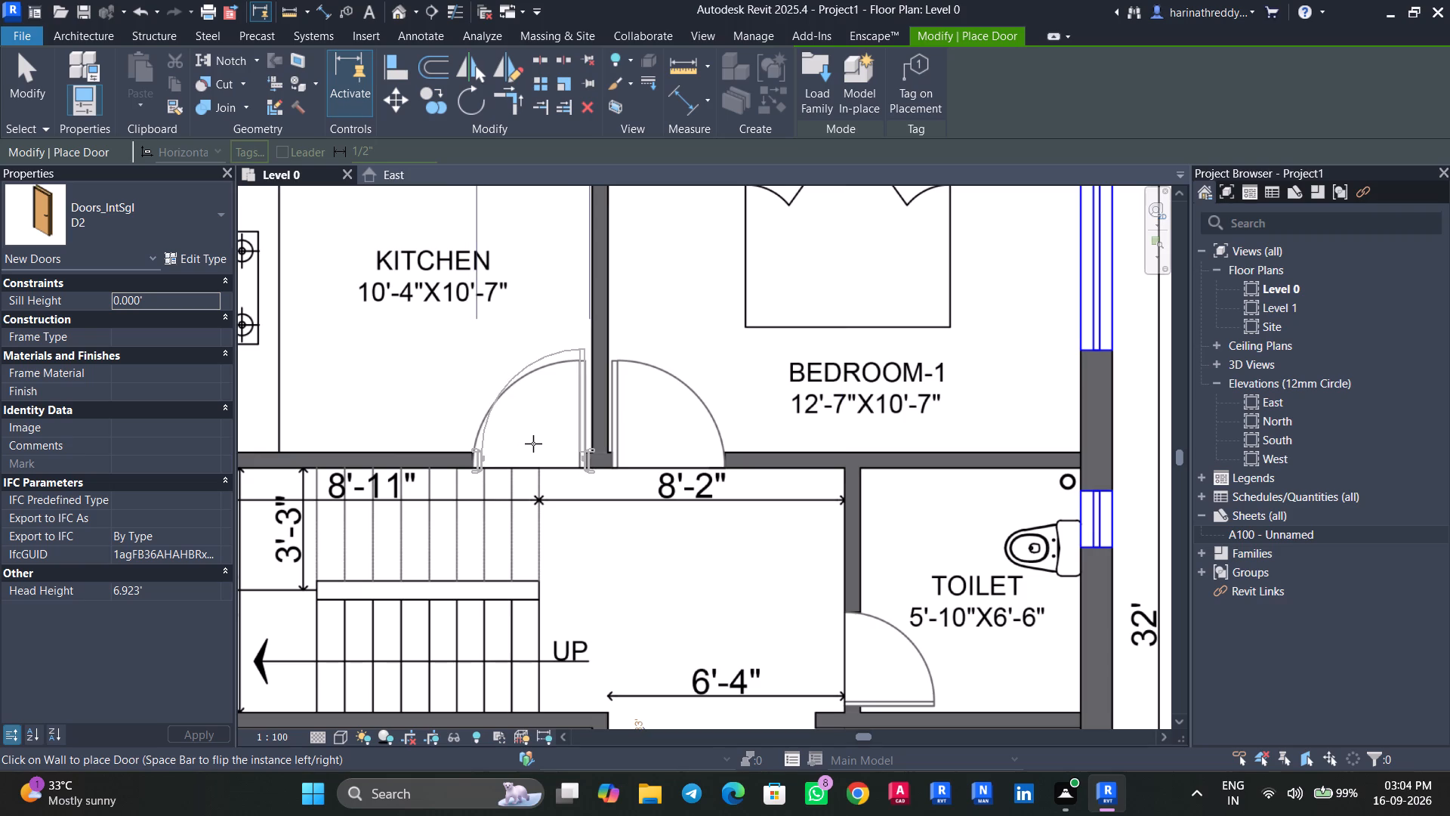
{"action": "left_click", "coordinate": [533, 444]}
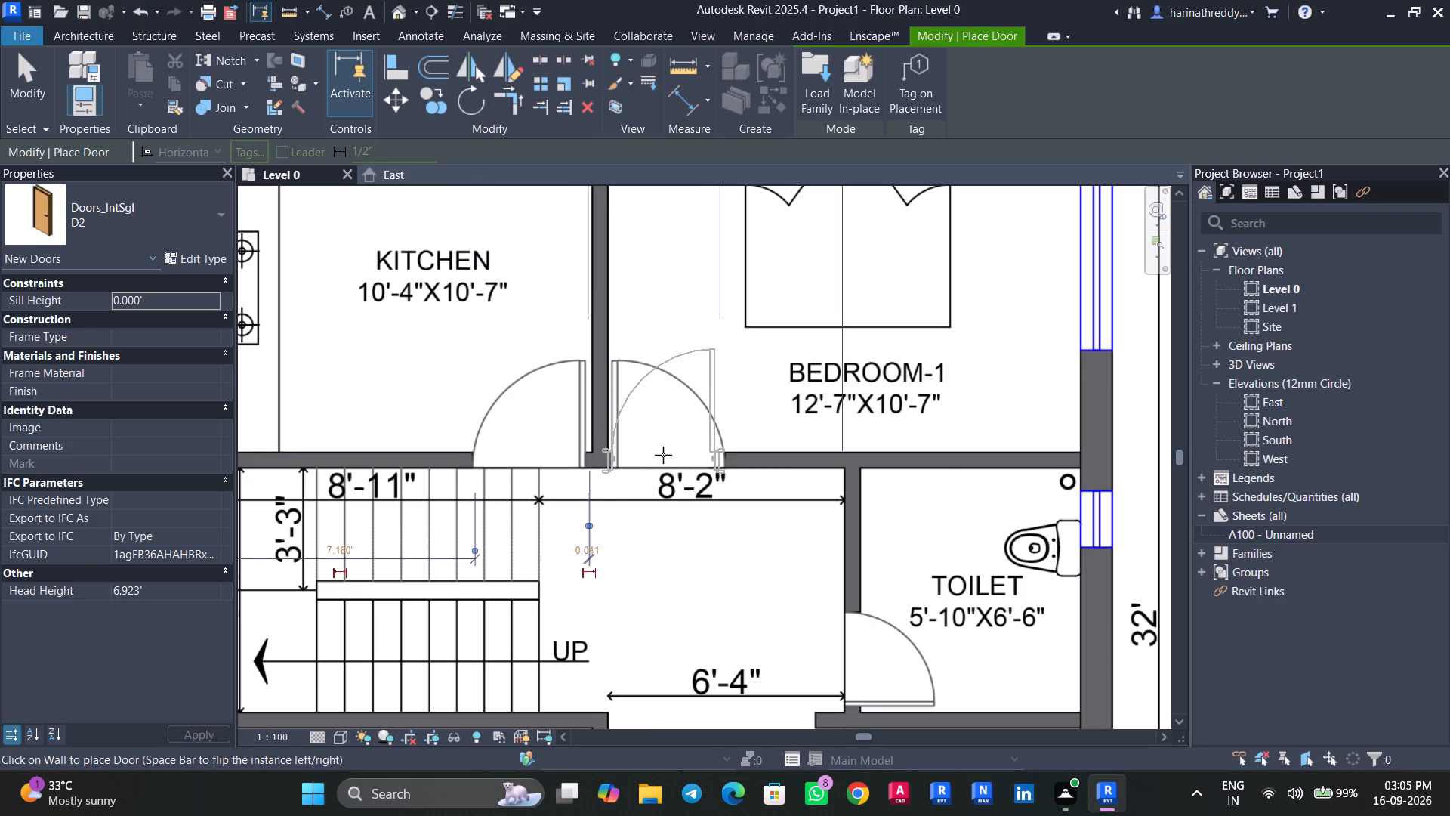
Place a D2 door in the Bedroom-1 opening, with its hinge side flipped to match the plan.
{"action": "key", "text": "space"}
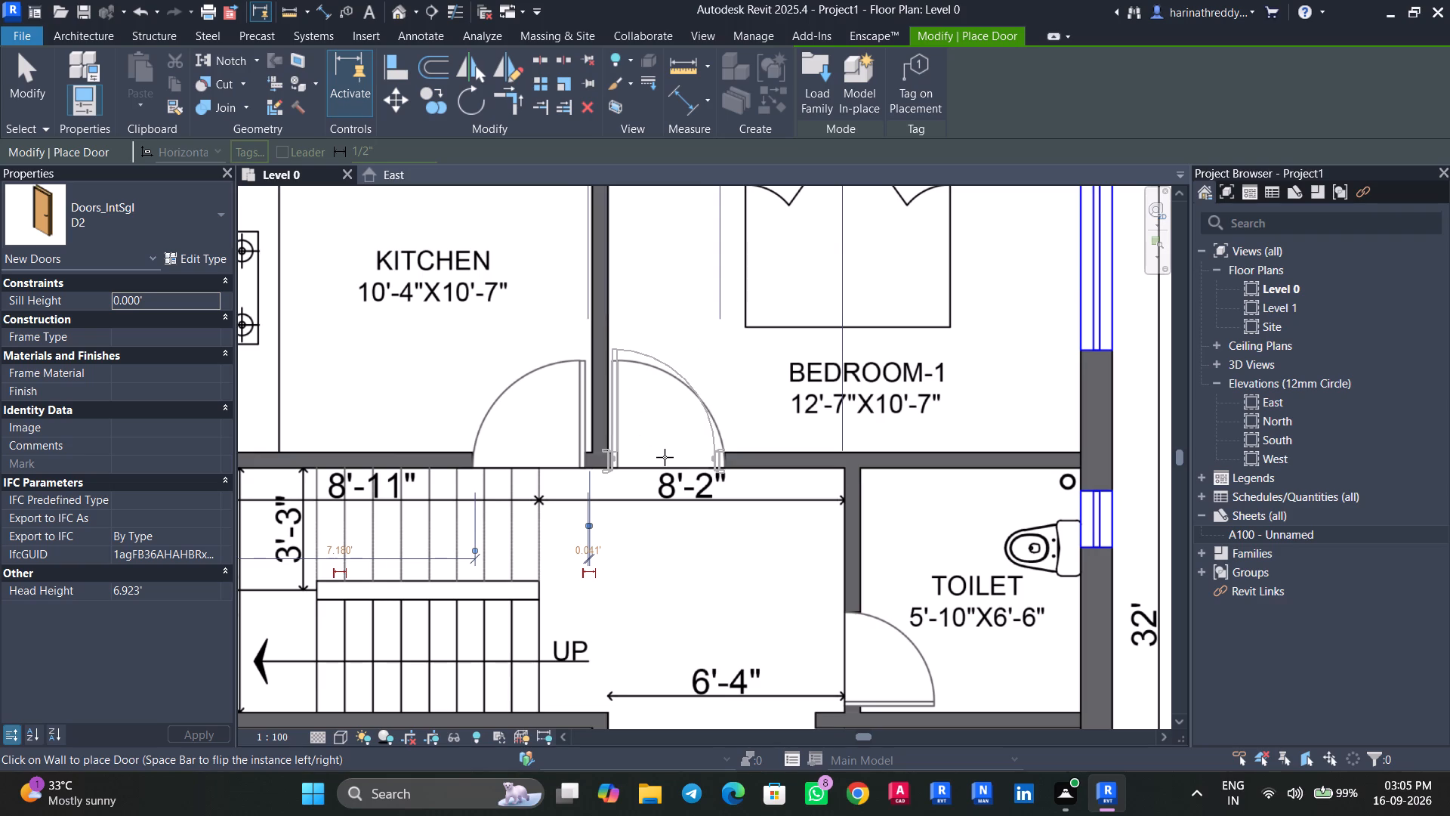
{"action": "scroll", "coordinate": [665, 457], "scroll_direction": "up", "scroll_amount": 2}
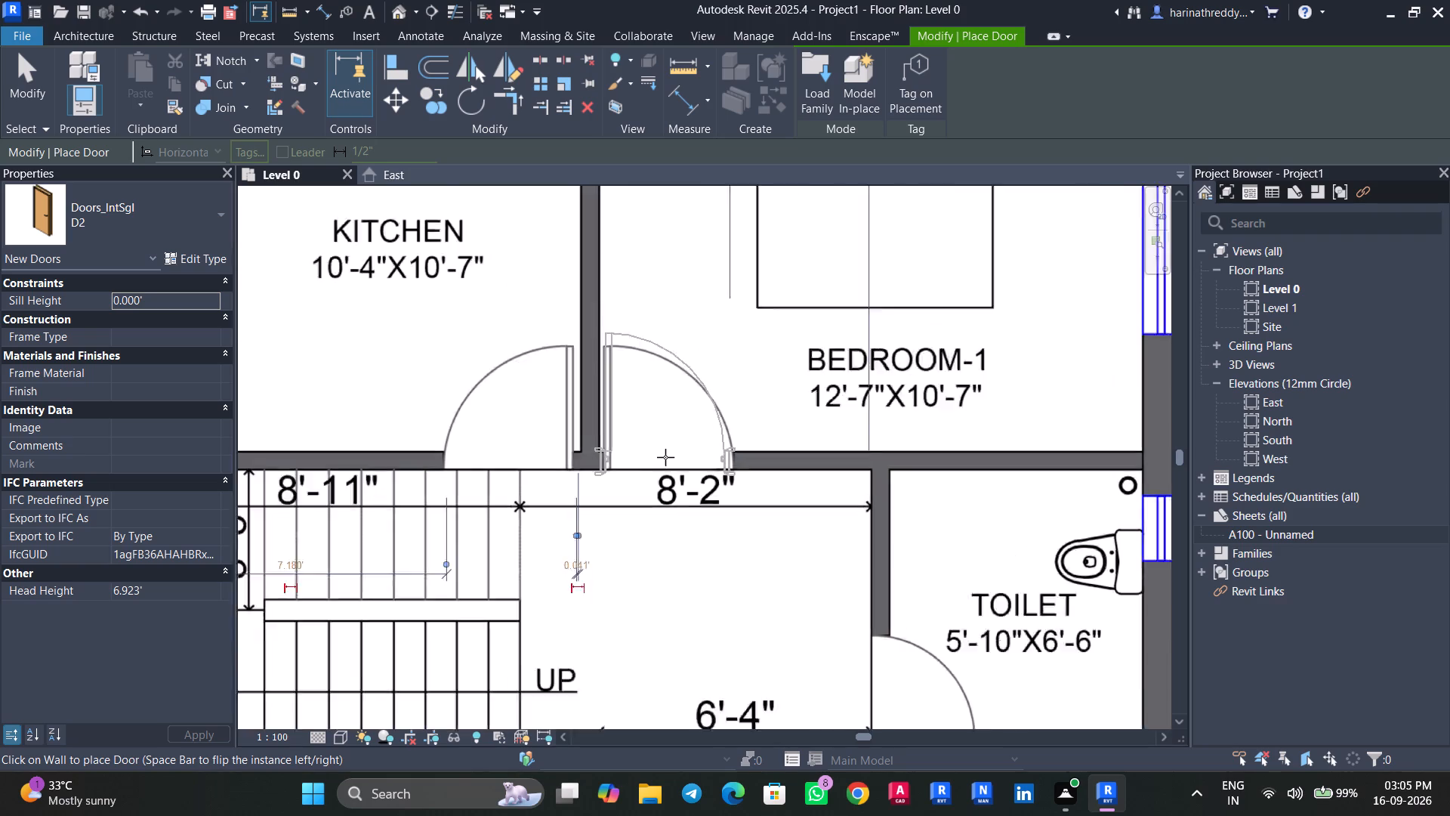
{"action": "scroll", "coordinate": [665, 457], "scroll_direction": "up", "scroll_amount": 5}
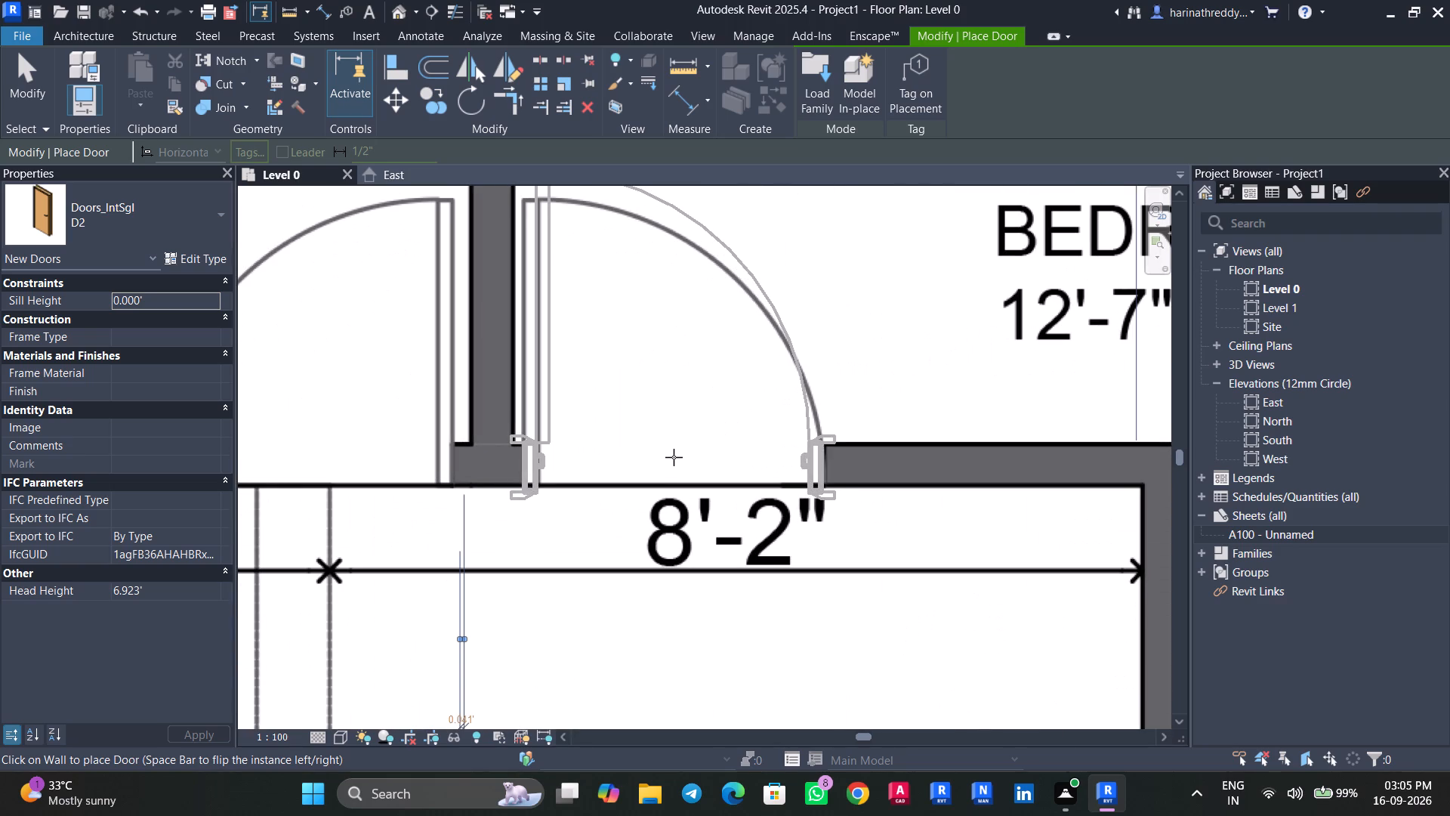
{"action": "left_click", "coordinate": [674, 457]}
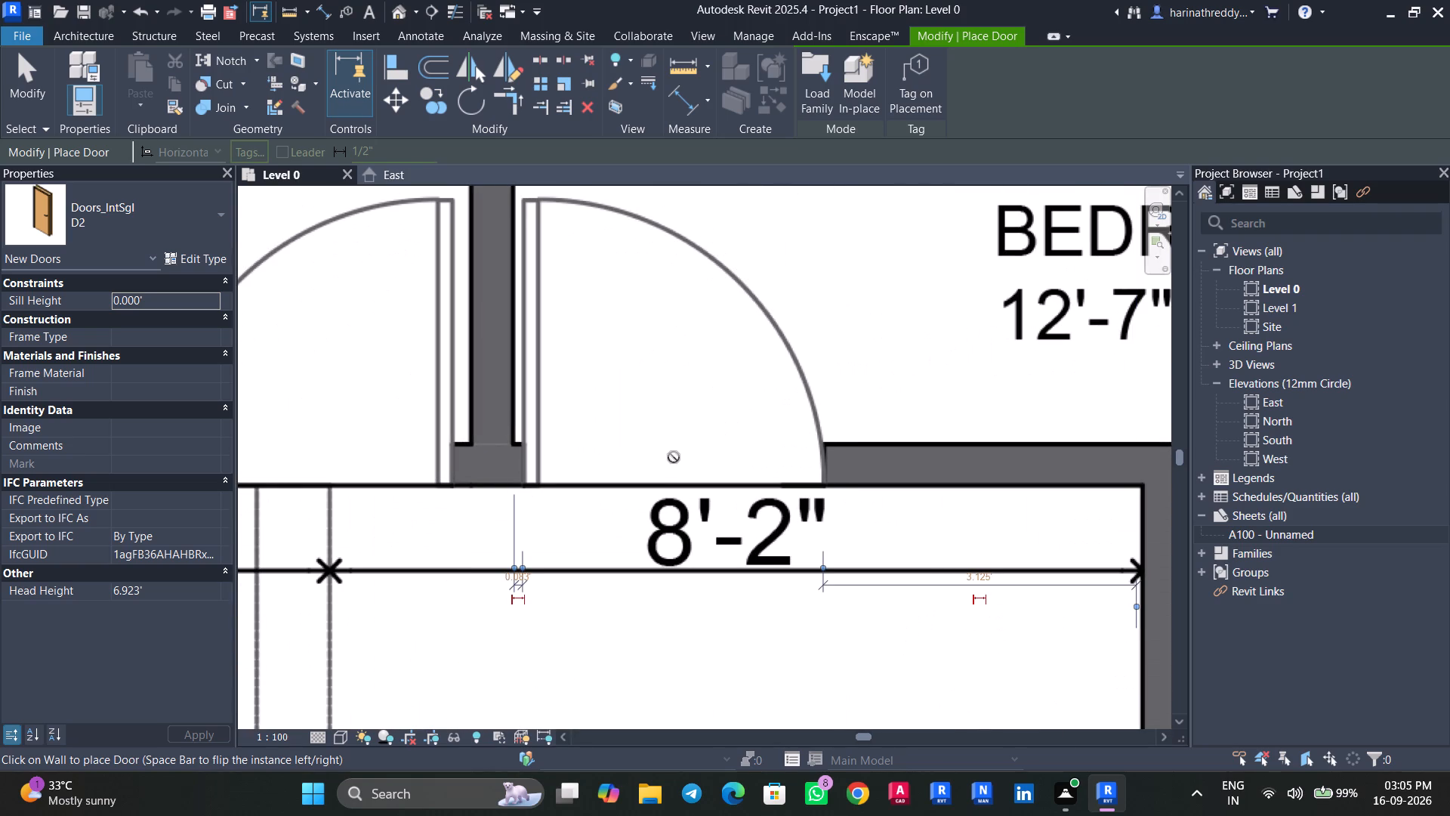
{"action": "key", "text": "Escape"}
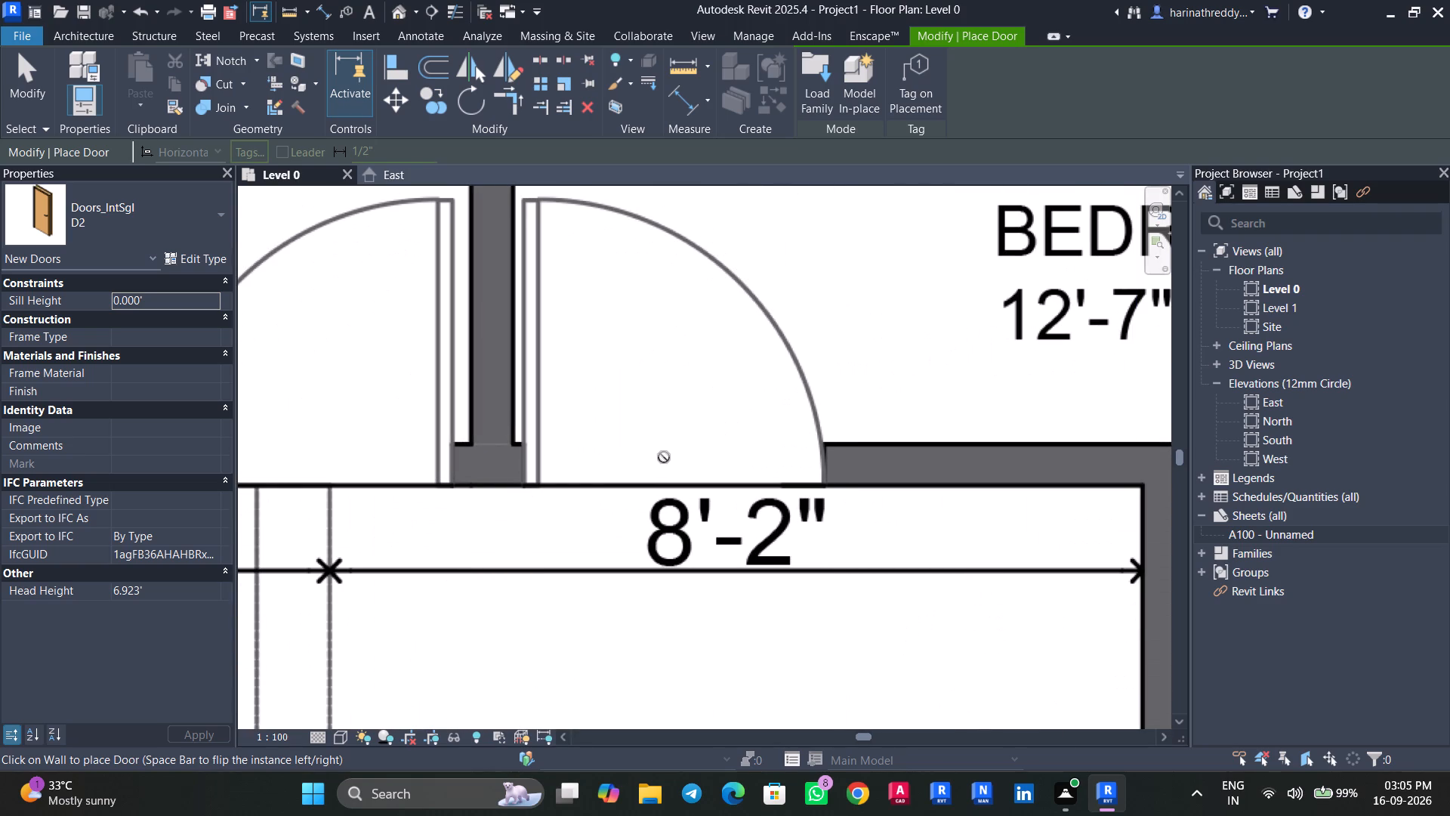
Duplicate the D2 door type as D3 and set the new type's Rough Width to 2.5'.
{"action": "left_click", "coordinate": [208, 261]}
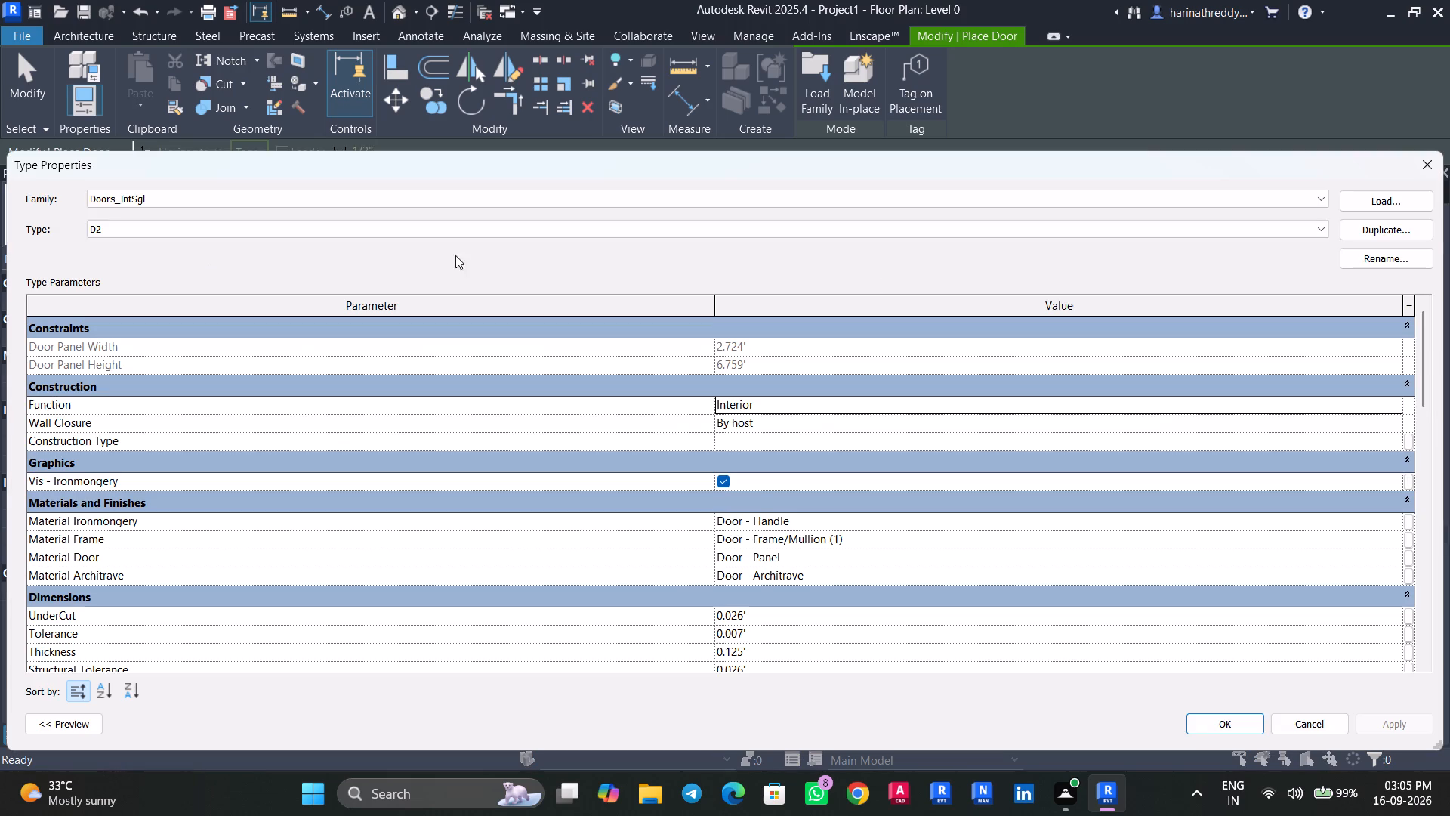
{"action": "left_click", "coordinate": [1401, 230]}
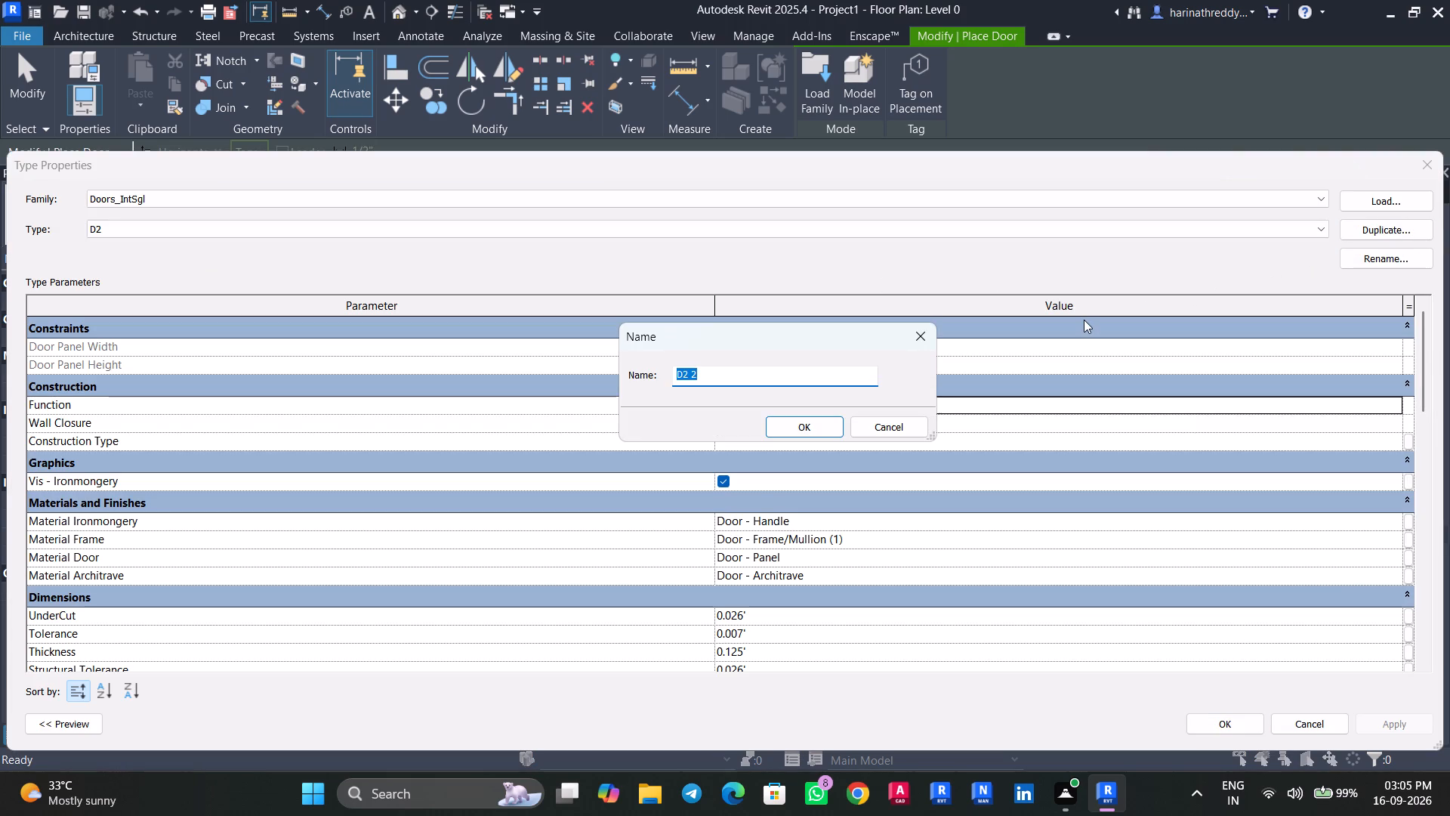
{"action": "type", "text": "D3"}
{"action": "left_click", "coordinate": [793, 417]}
{"action": "scroll", "coordinate": [782, 428], "scroll_direction": "down", "scroll_amount": 4}
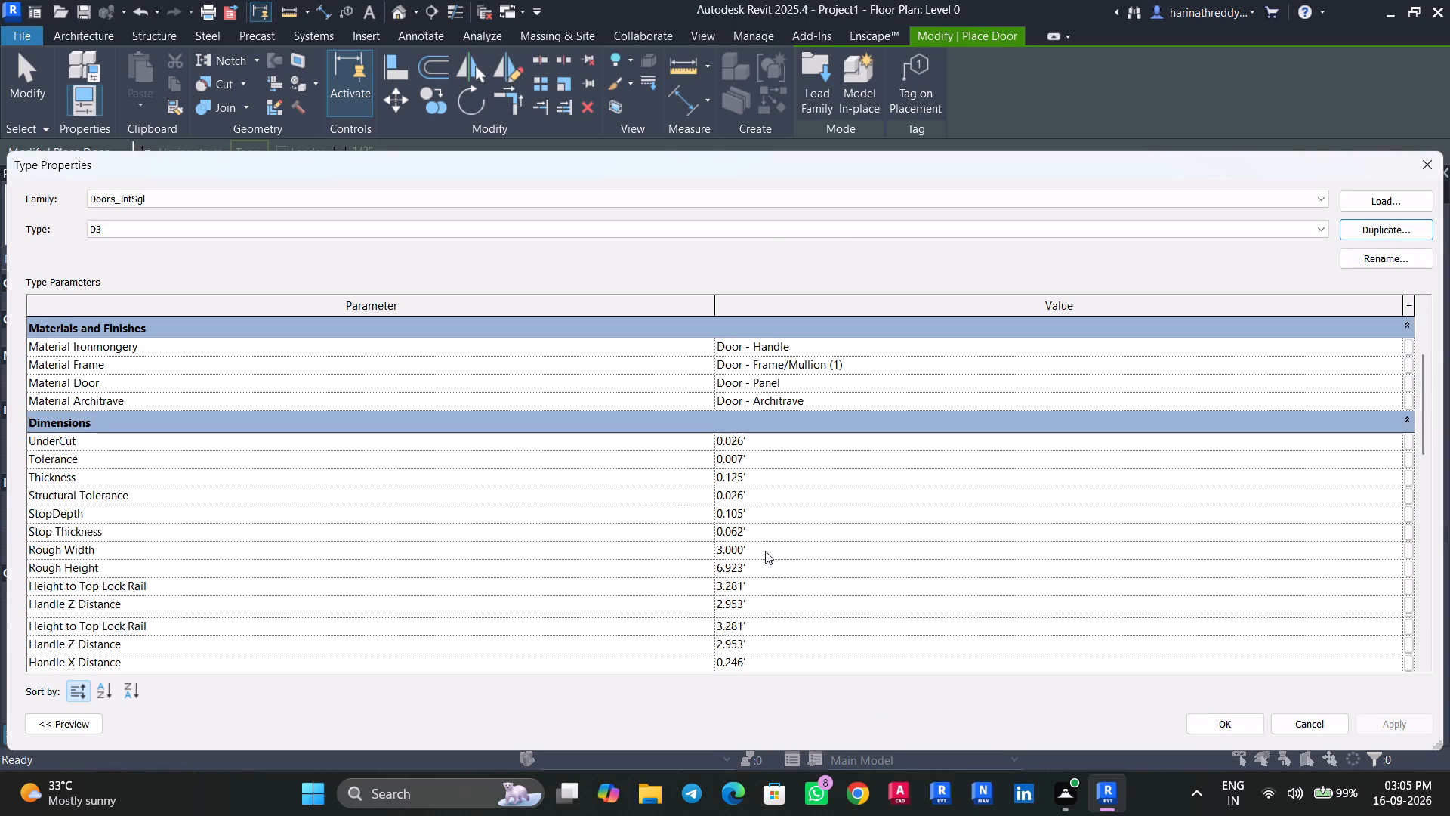
{"action": "triple_click", "coordinate": [757, 552]}
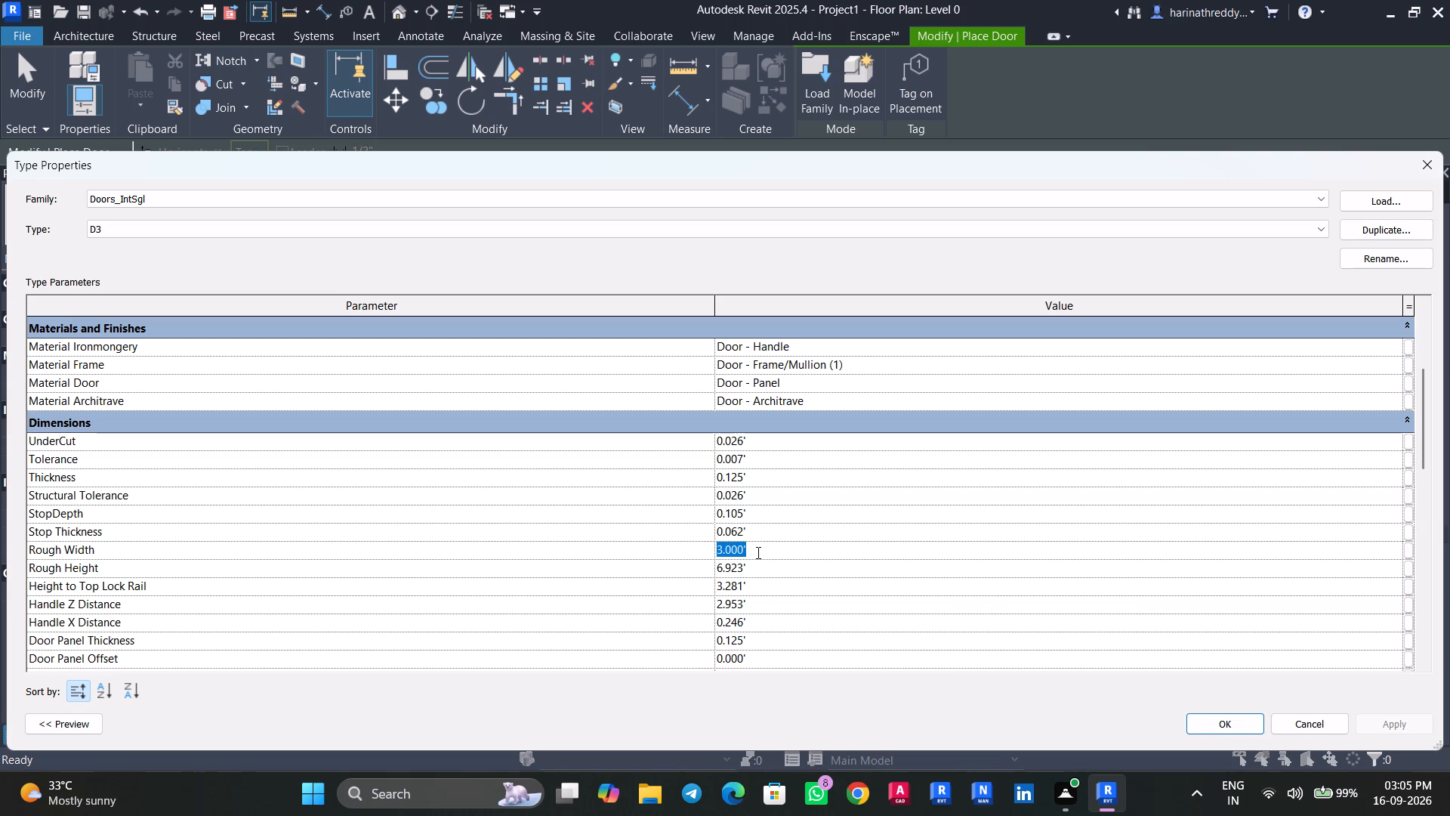
{"action": "type", "text": "2.5'"}
{"action": "key", "text": "Return"}
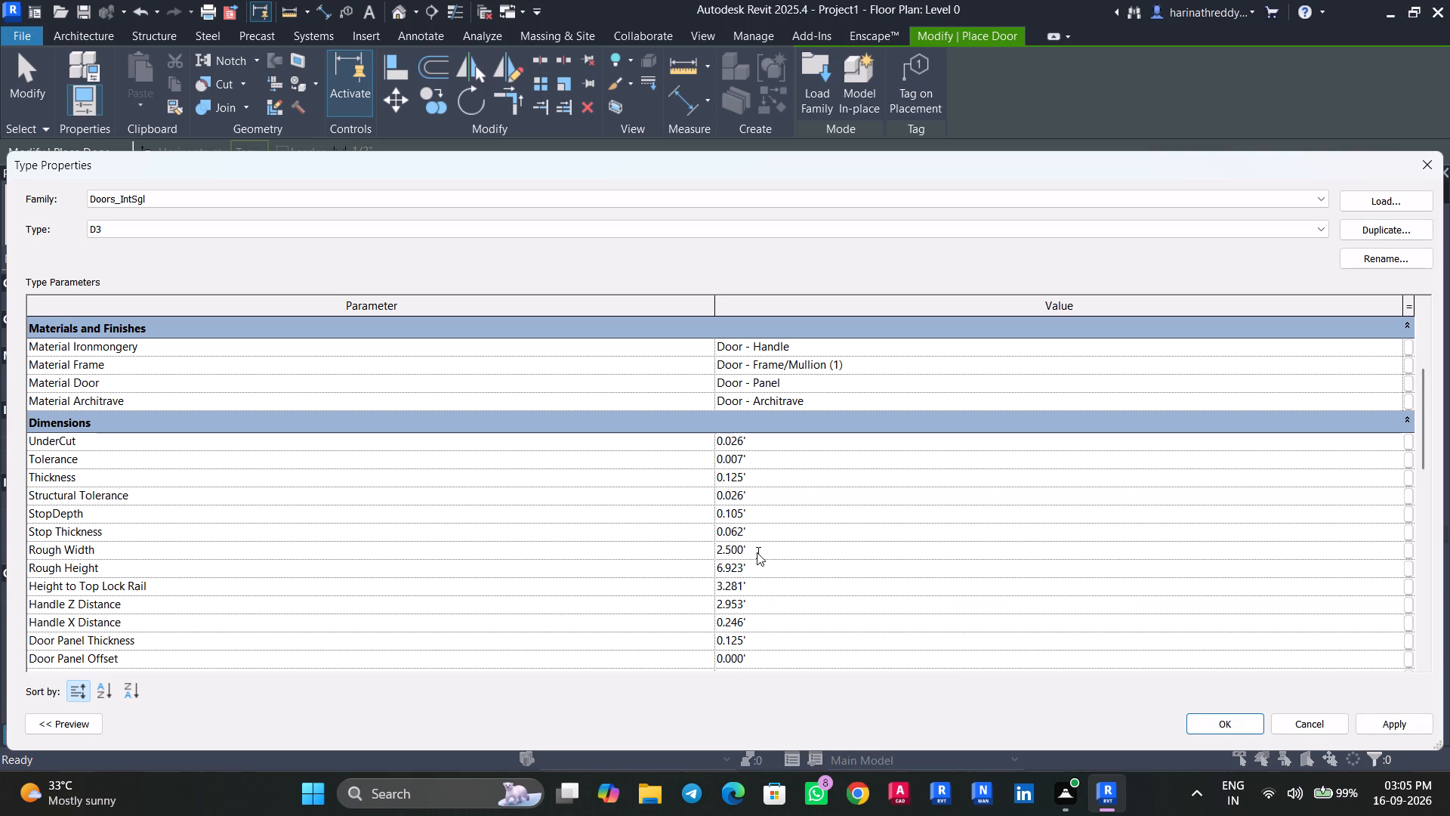
{"action": "left_click", "coordinate": [1415, 724]}
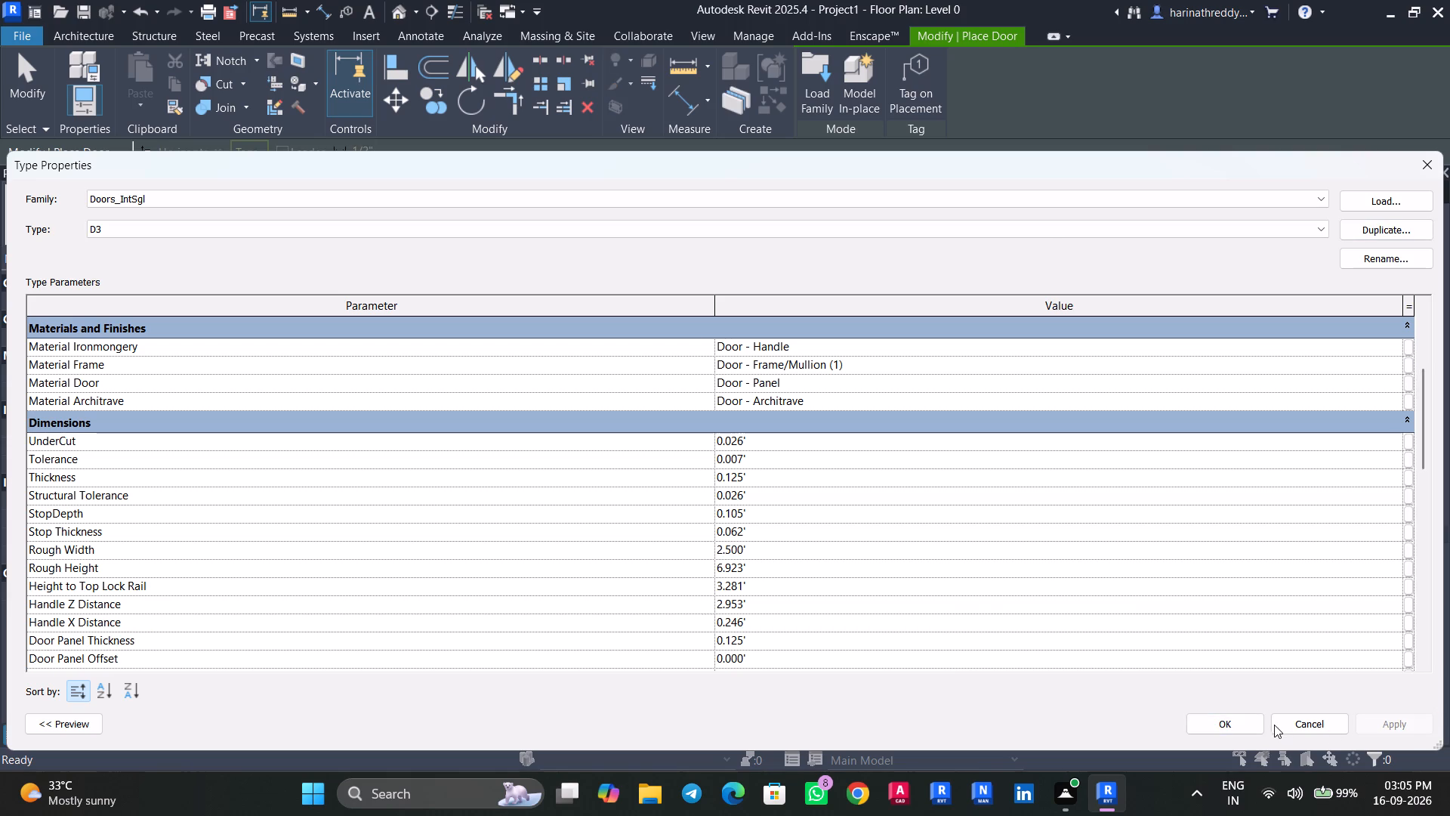
{"action": "left_click", "coordinate": [1254, 722]}
Place a D3 door in the toilet's passage-side opening, swinging into the toilet, and end door placement.
{"action": "scroll", "coordinate": [1082, 637], "scroll_direction": "down", "scroll_amount": 6}
{"action": "middle_click_drag", "start_coordinate": [1010, 625], "coordinate": [682, 243]}
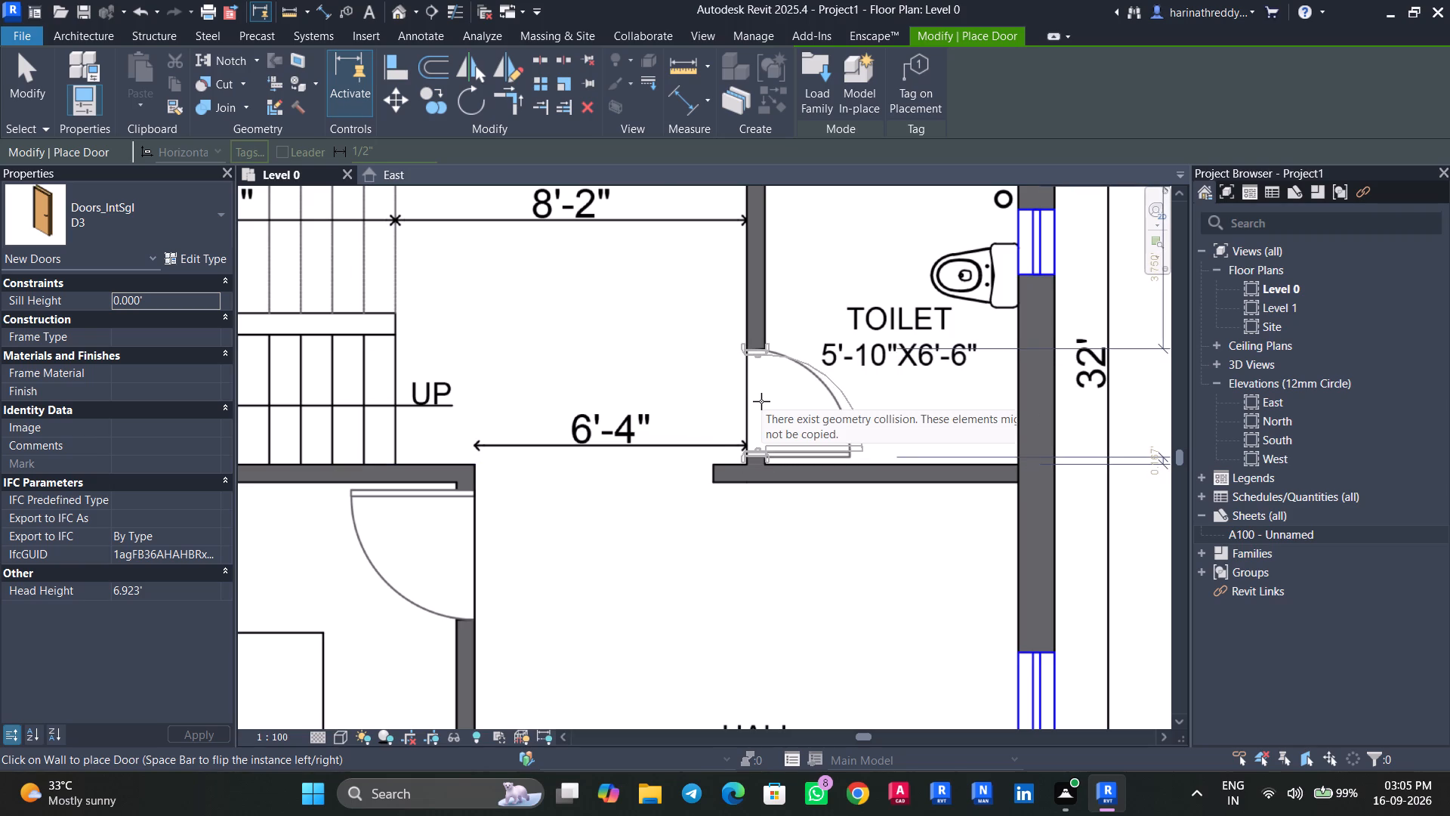
{"action": "left_click", "coordinate": [761, 401]}
{"action": "key", "text": "Escape"}
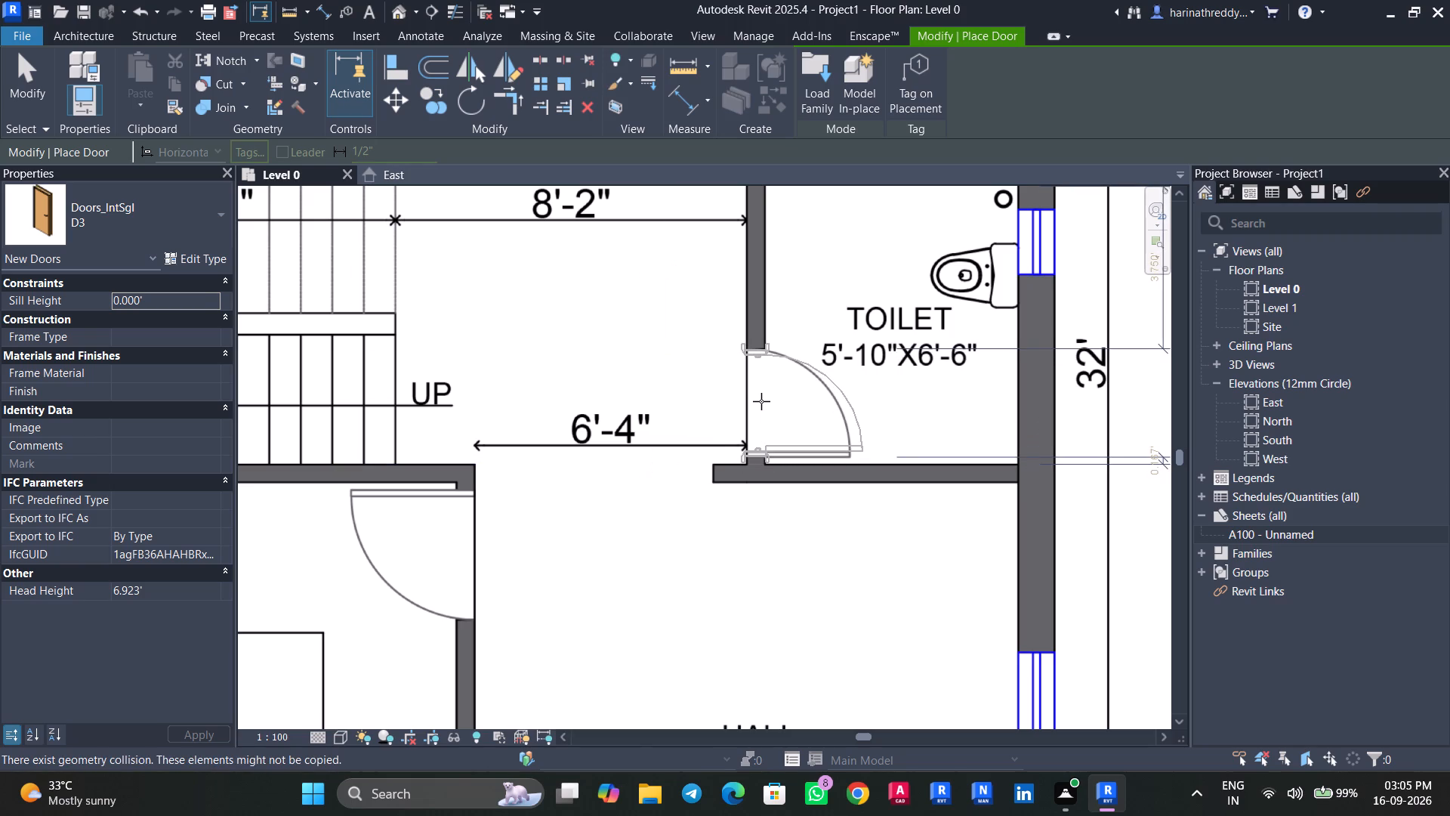
{"action": "key", "text": "Escape"}
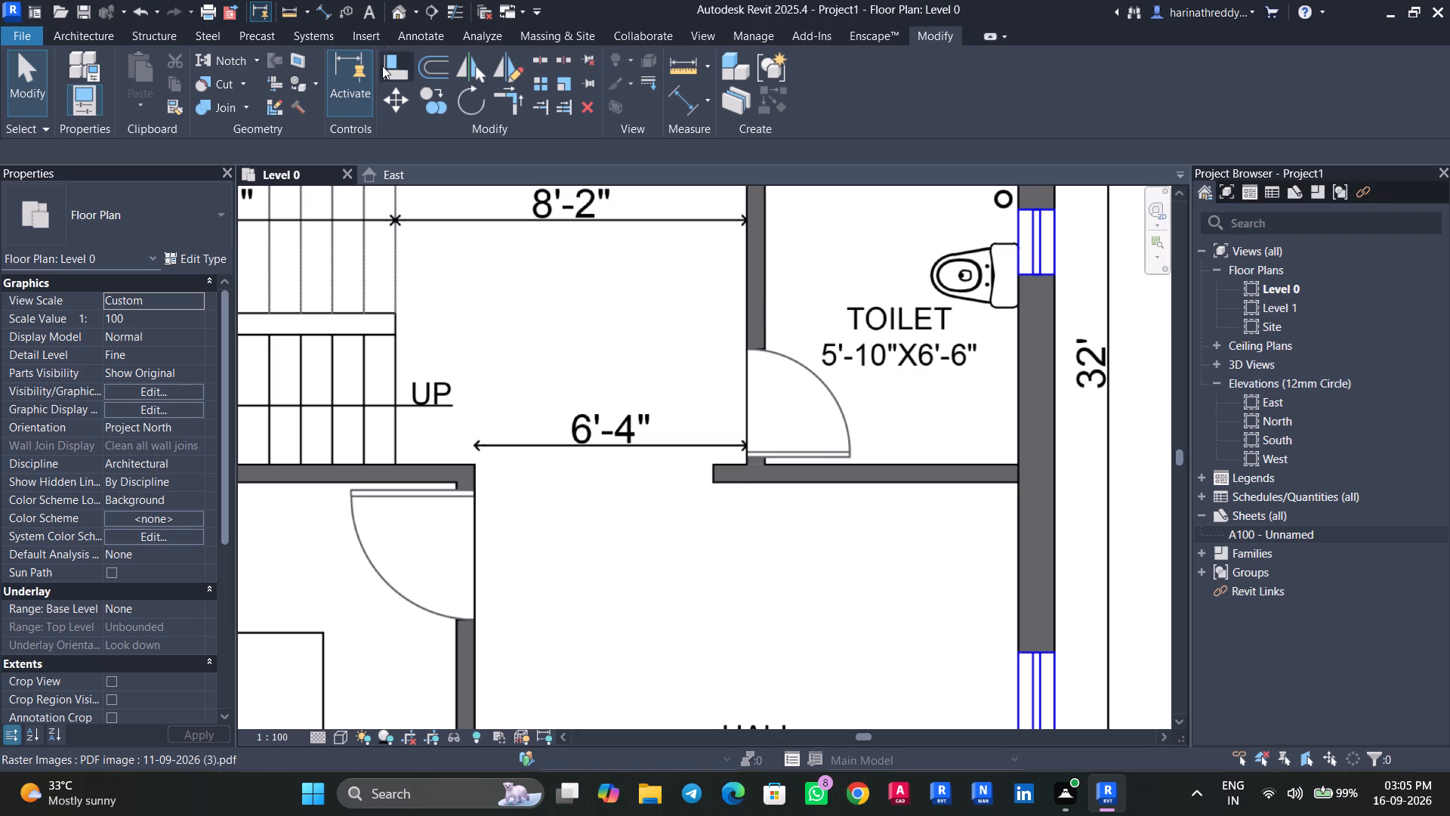
Open the default 3D view and look over the house's wall heights from the outside.
{"action": "left_click", "coordinate": [388, 13]}
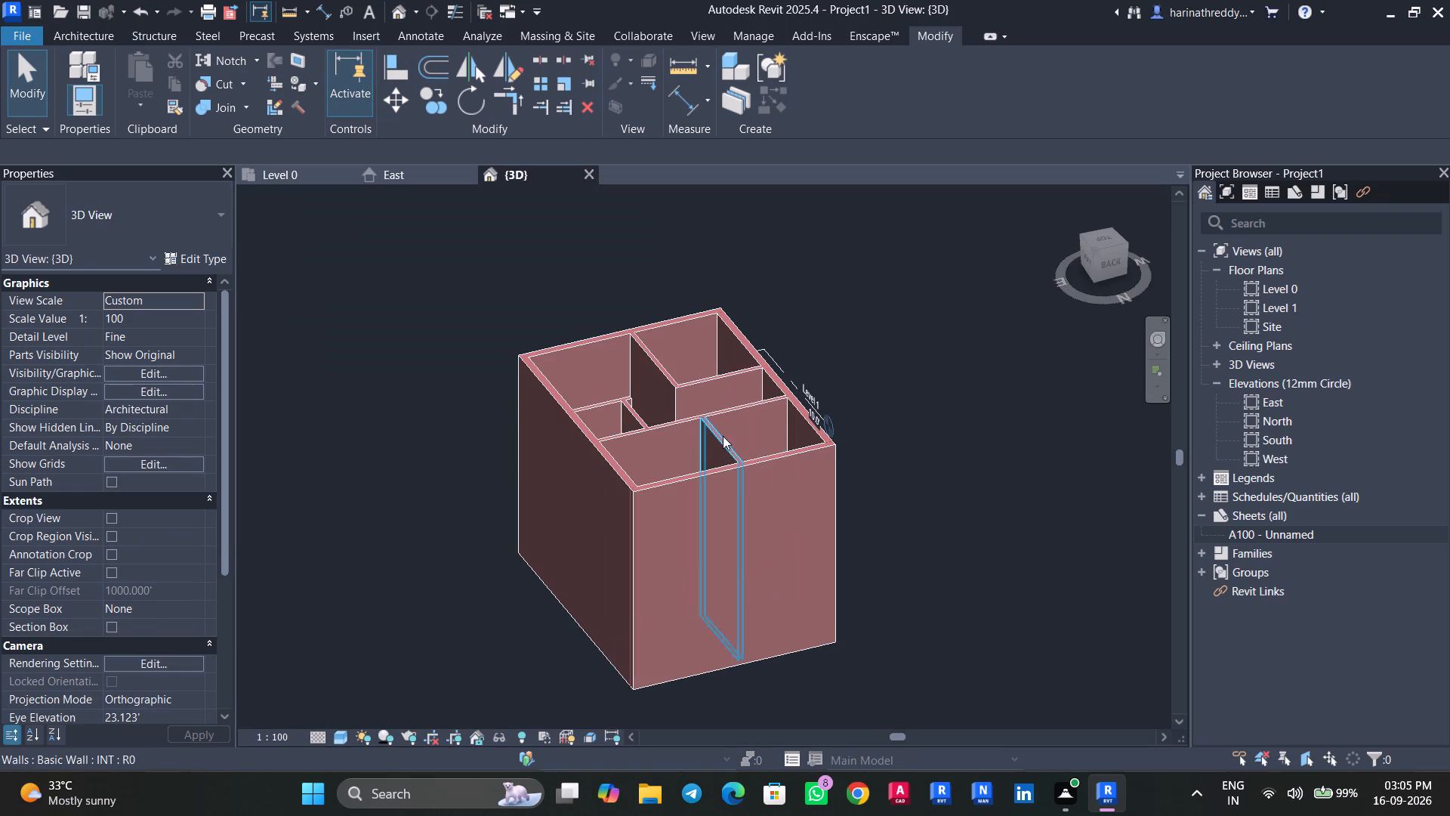
{"action": "scroll", "coordinate": [733, 474], "scroll_direction": "down", "scroll_amount": 2}
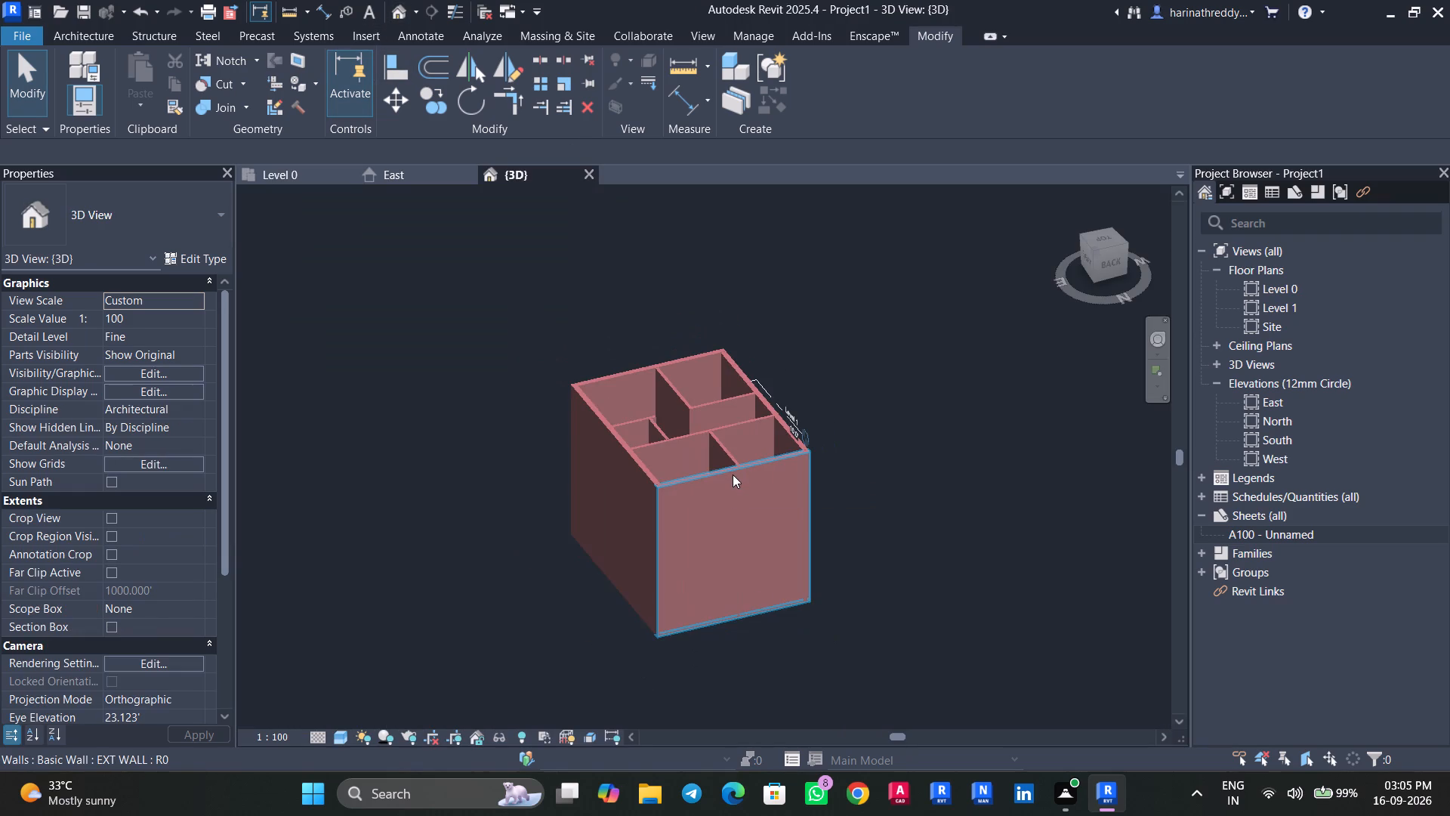
{"action": "middle_click_drag", "start_coordinate": [733, 474], "coordinate": [684, 567]}
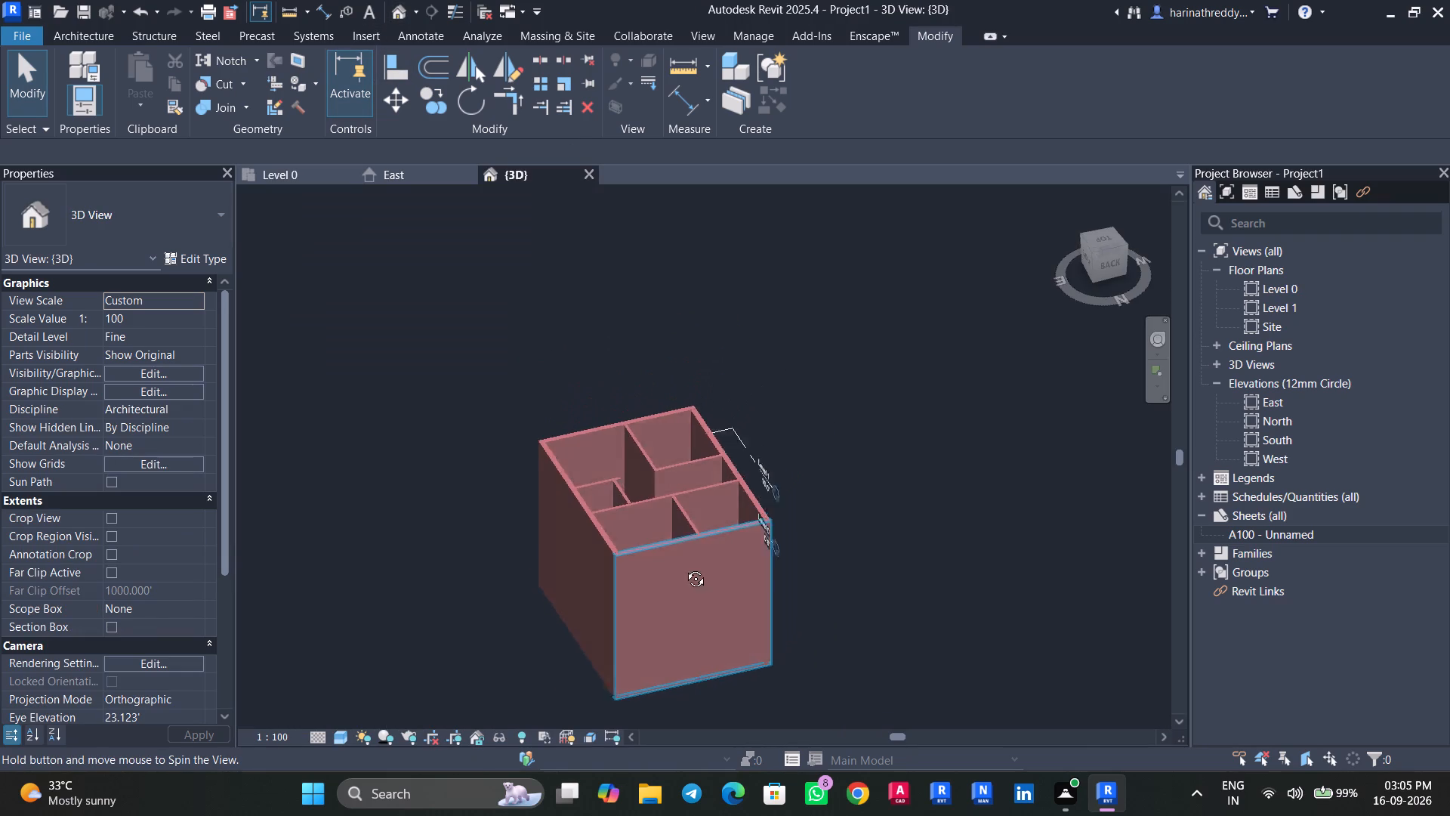
{"action": "middle_click_drag", "start_coordinate": [684, 567], "coordinate": [470, 580]}
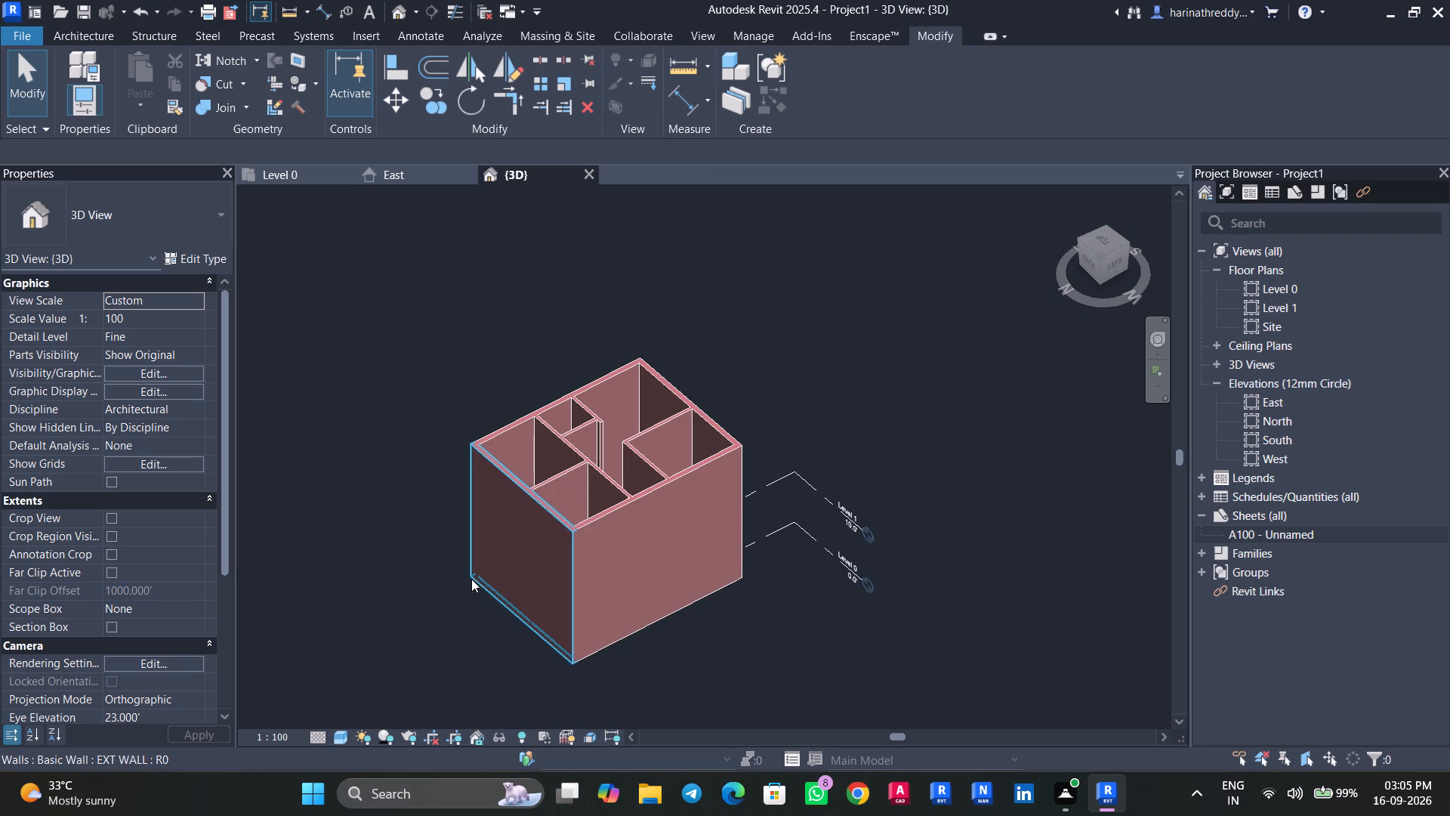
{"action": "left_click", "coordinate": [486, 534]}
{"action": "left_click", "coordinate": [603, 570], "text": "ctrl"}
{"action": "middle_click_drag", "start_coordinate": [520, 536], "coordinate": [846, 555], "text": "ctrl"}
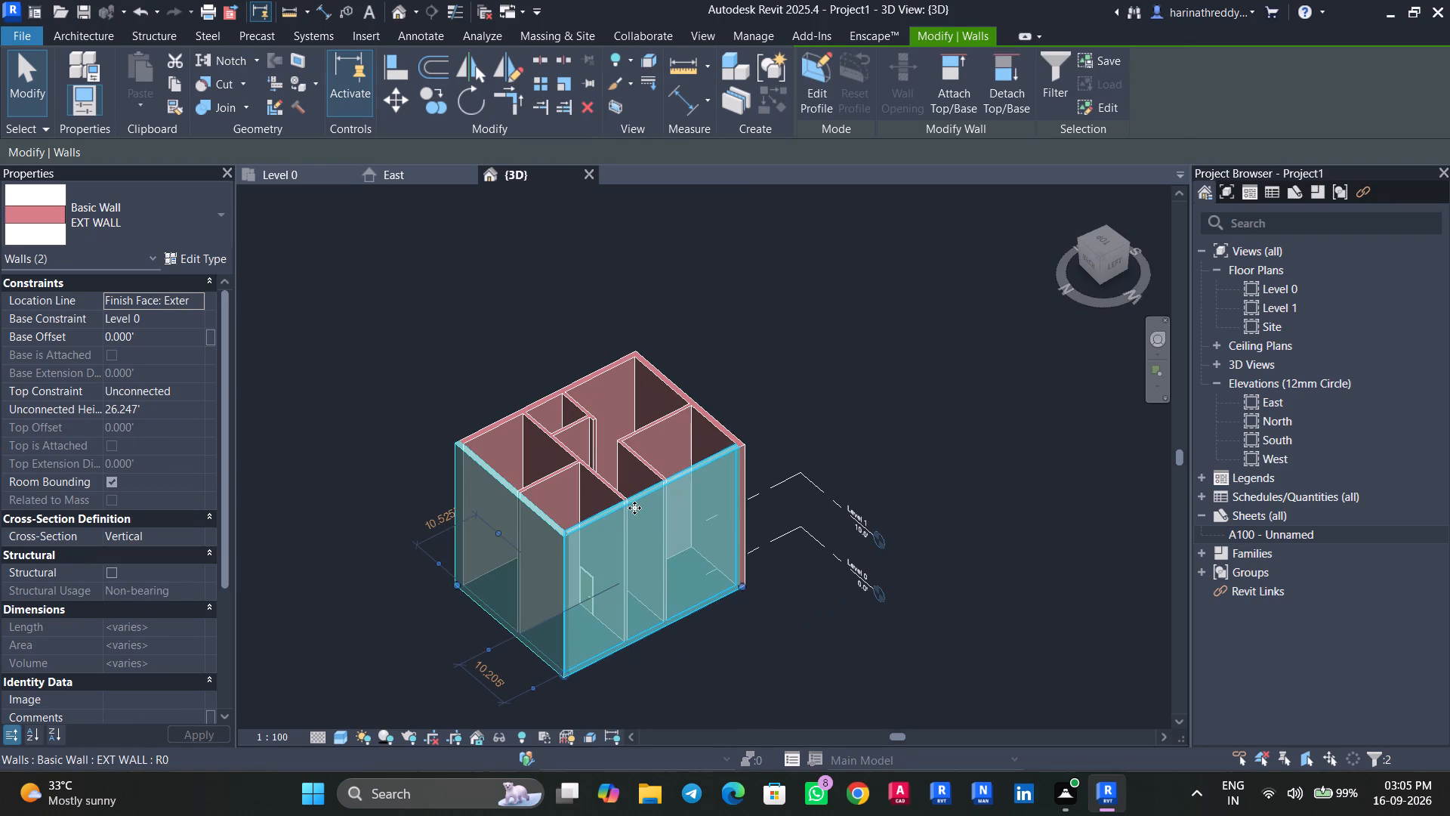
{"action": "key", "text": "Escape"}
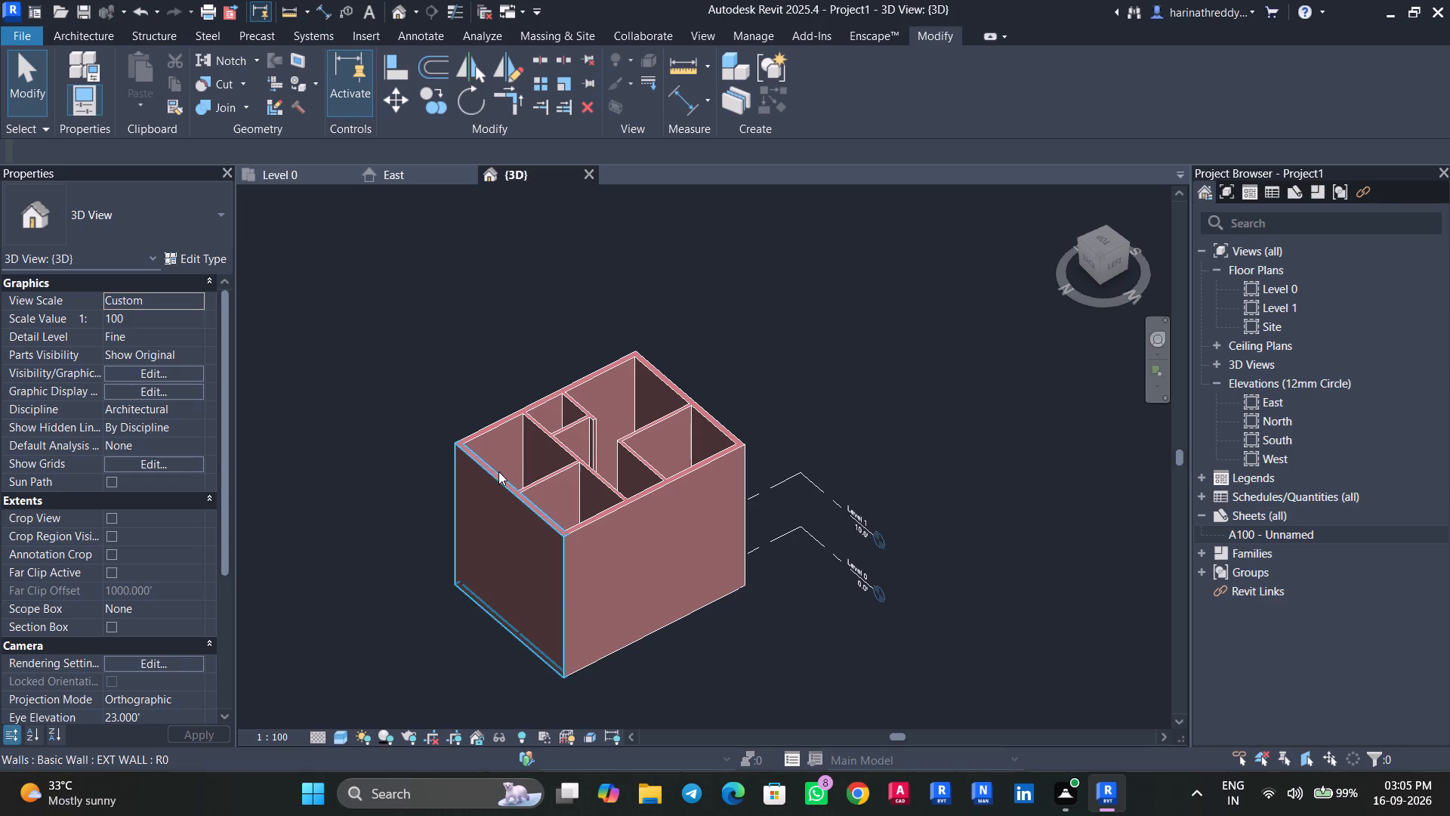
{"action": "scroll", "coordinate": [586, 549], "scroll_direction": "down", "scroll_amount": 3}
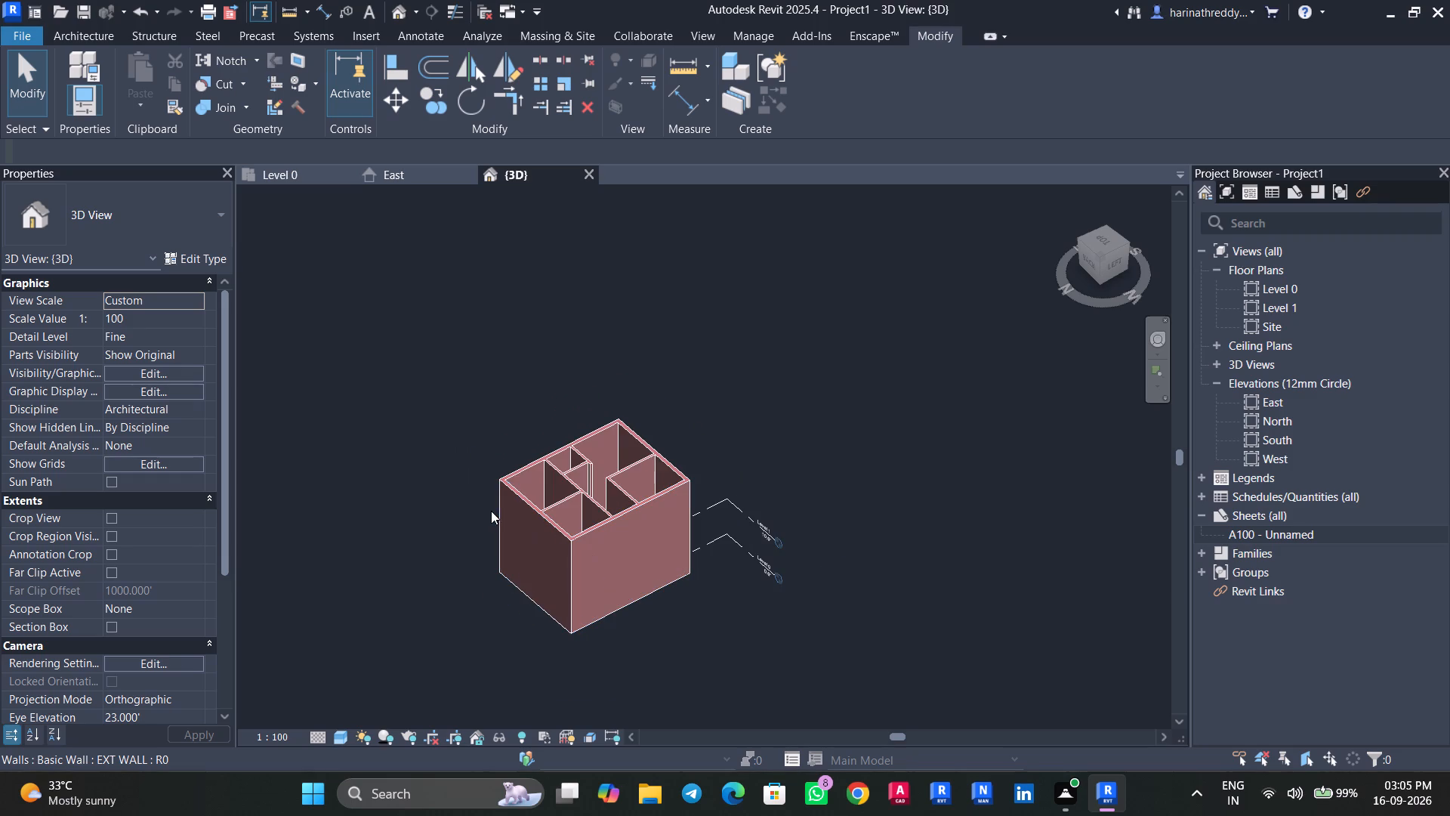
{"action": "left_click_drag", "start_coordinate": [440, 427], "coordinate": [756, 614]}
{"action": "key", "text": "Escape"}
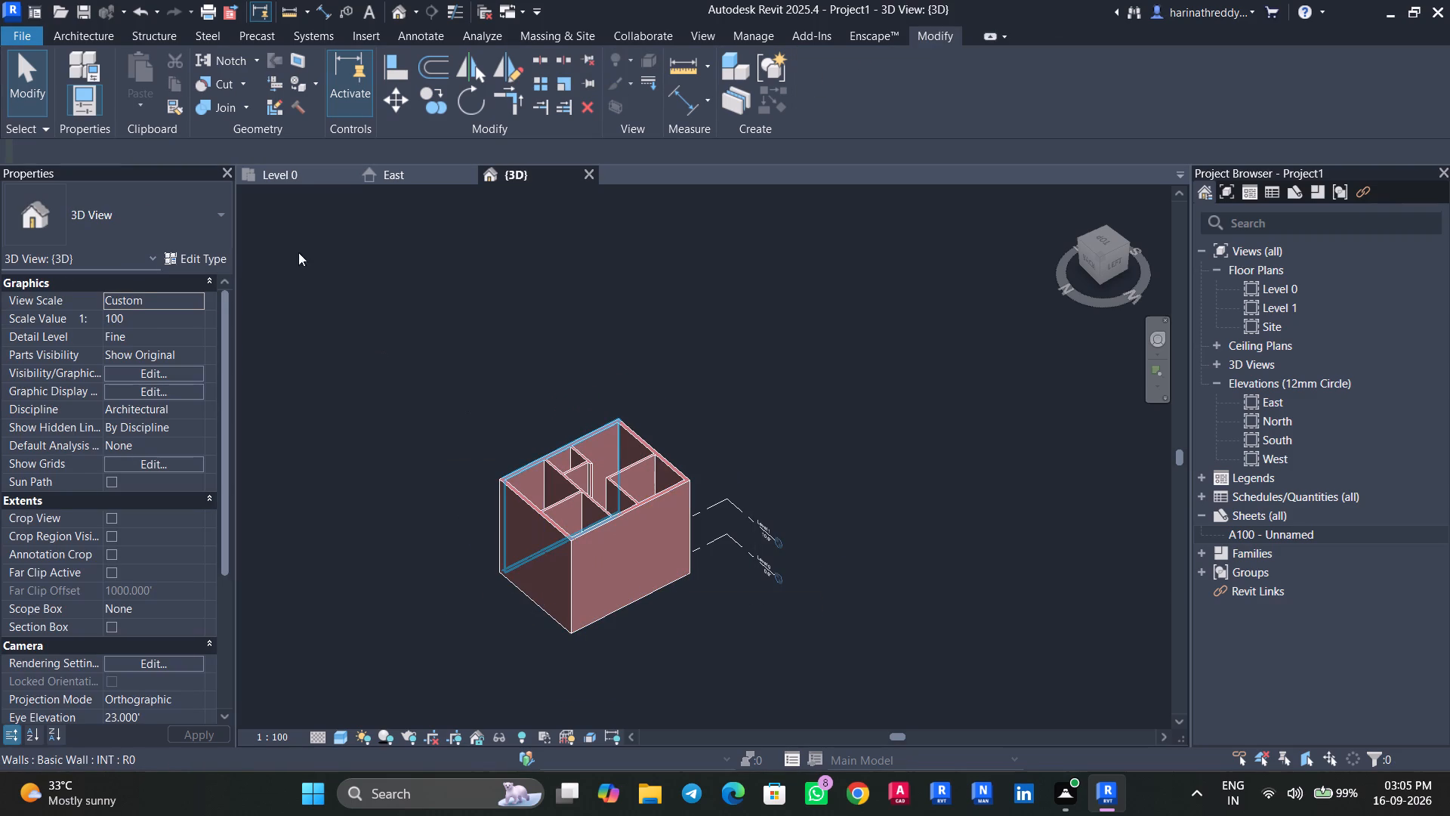
Select all EXT WALL instances and set their Top Constraint to Up to level: Level 1.
{"action": "left_click", "coordinate": [538, 552]}
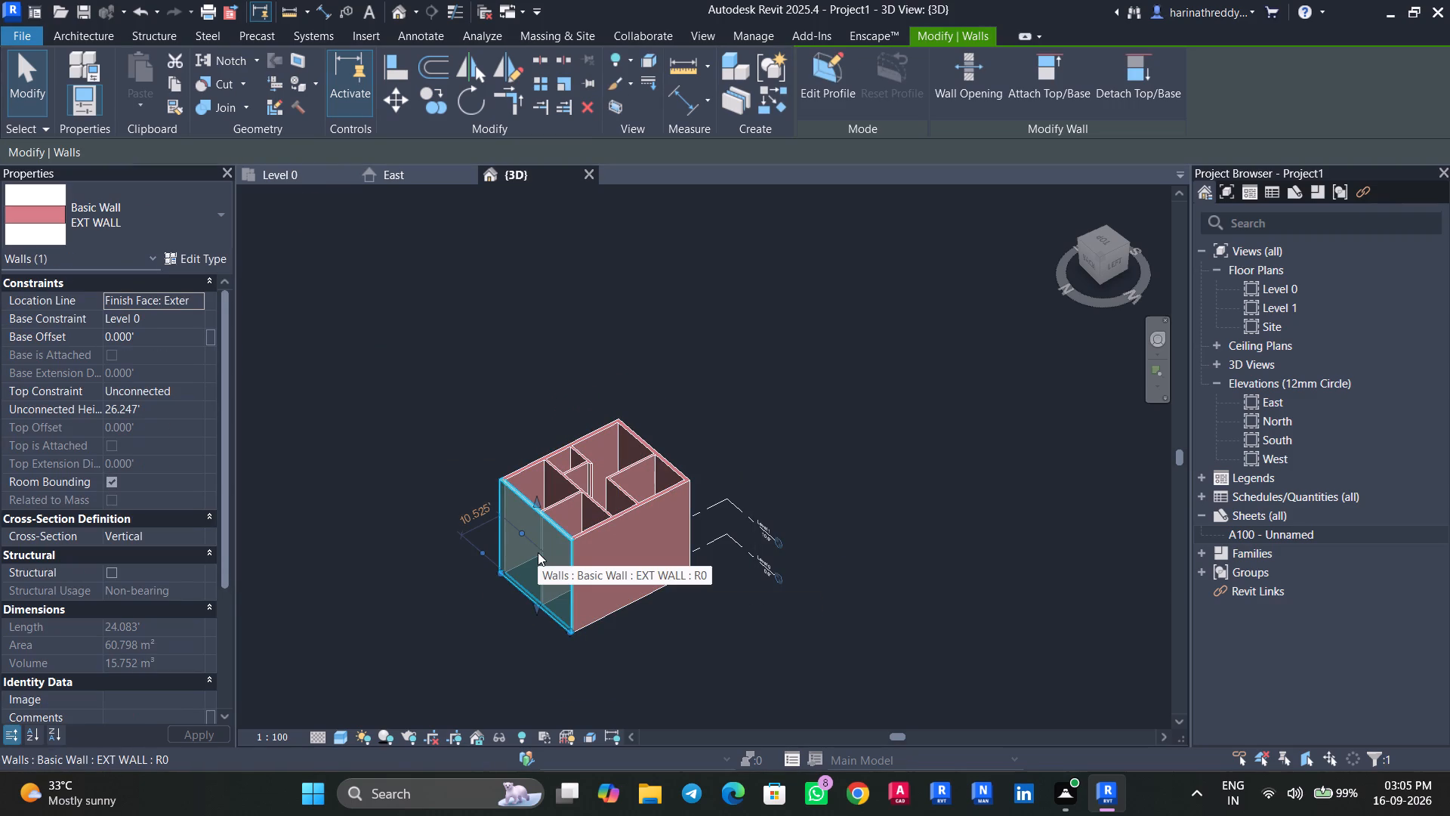
{"action": "type", "text": "SI"}
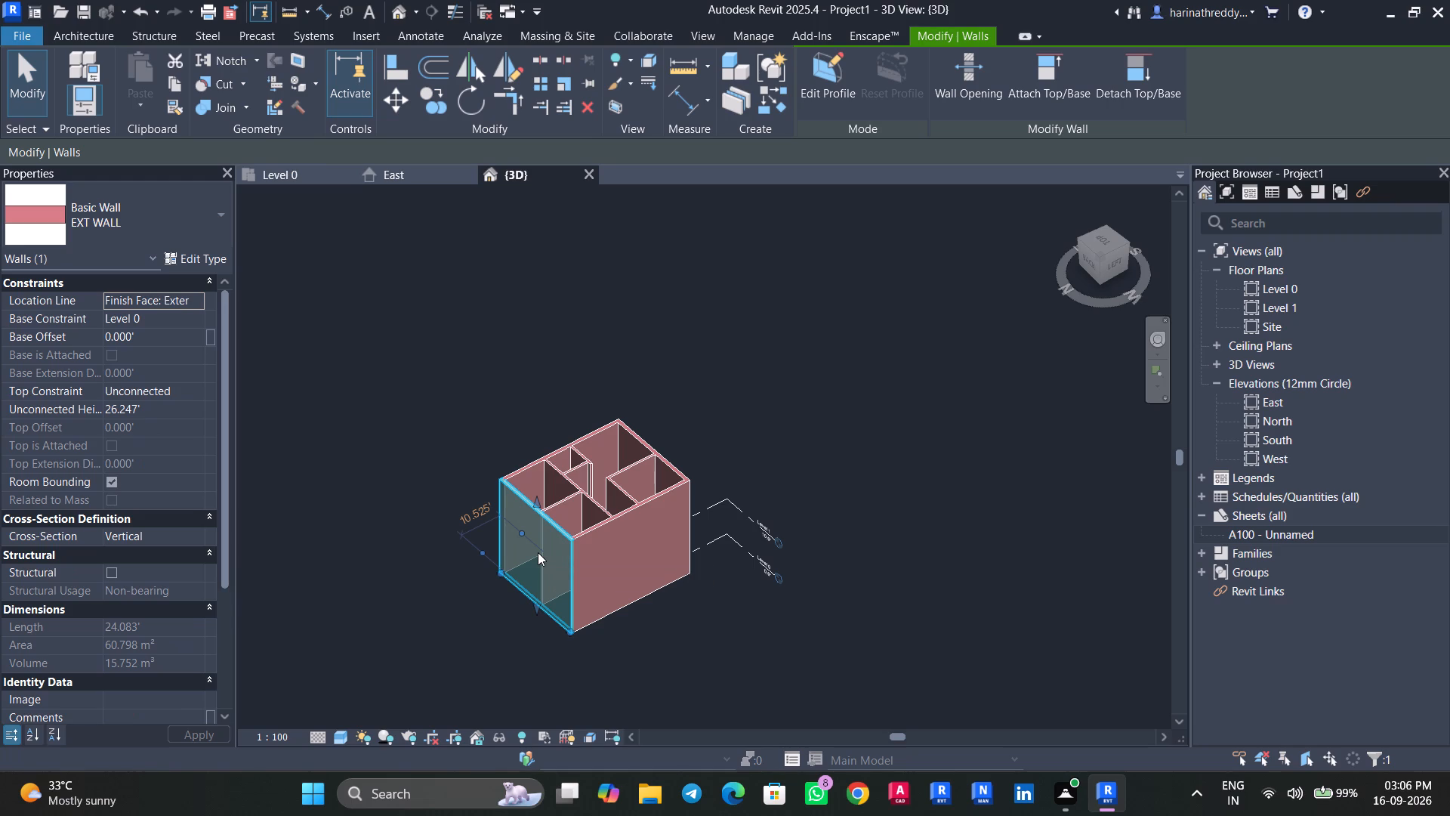
{"action": "type", "text": "SA"}
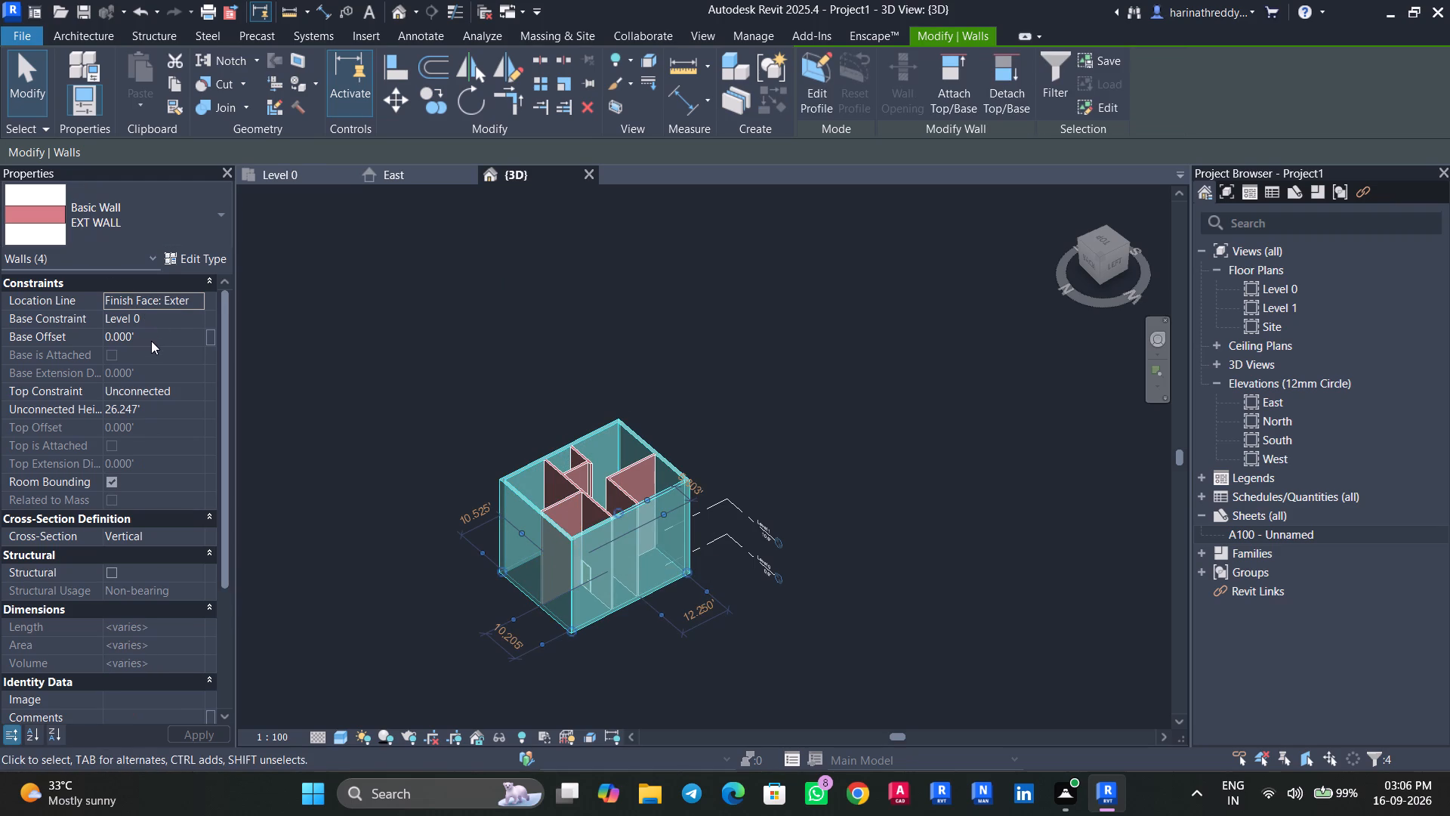
{"action": "left_click", "coordinate": [158, 391]}
{"action": "left_click", "coordinate": [184, 394]}
{"action": "left_click", "coordinate": [201, 394]}
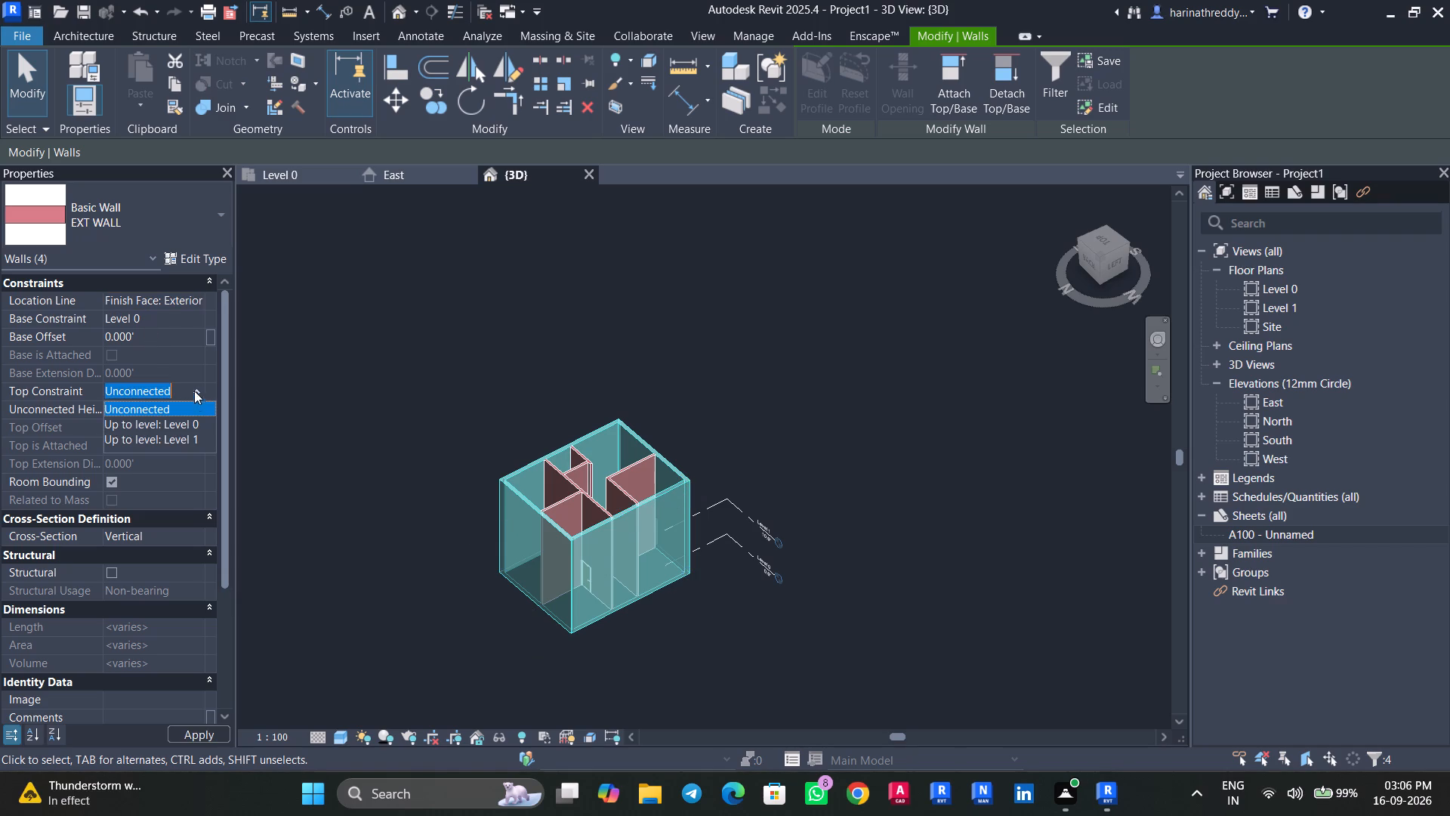
{"action": "left_click", "coordinate": [195, 437]}
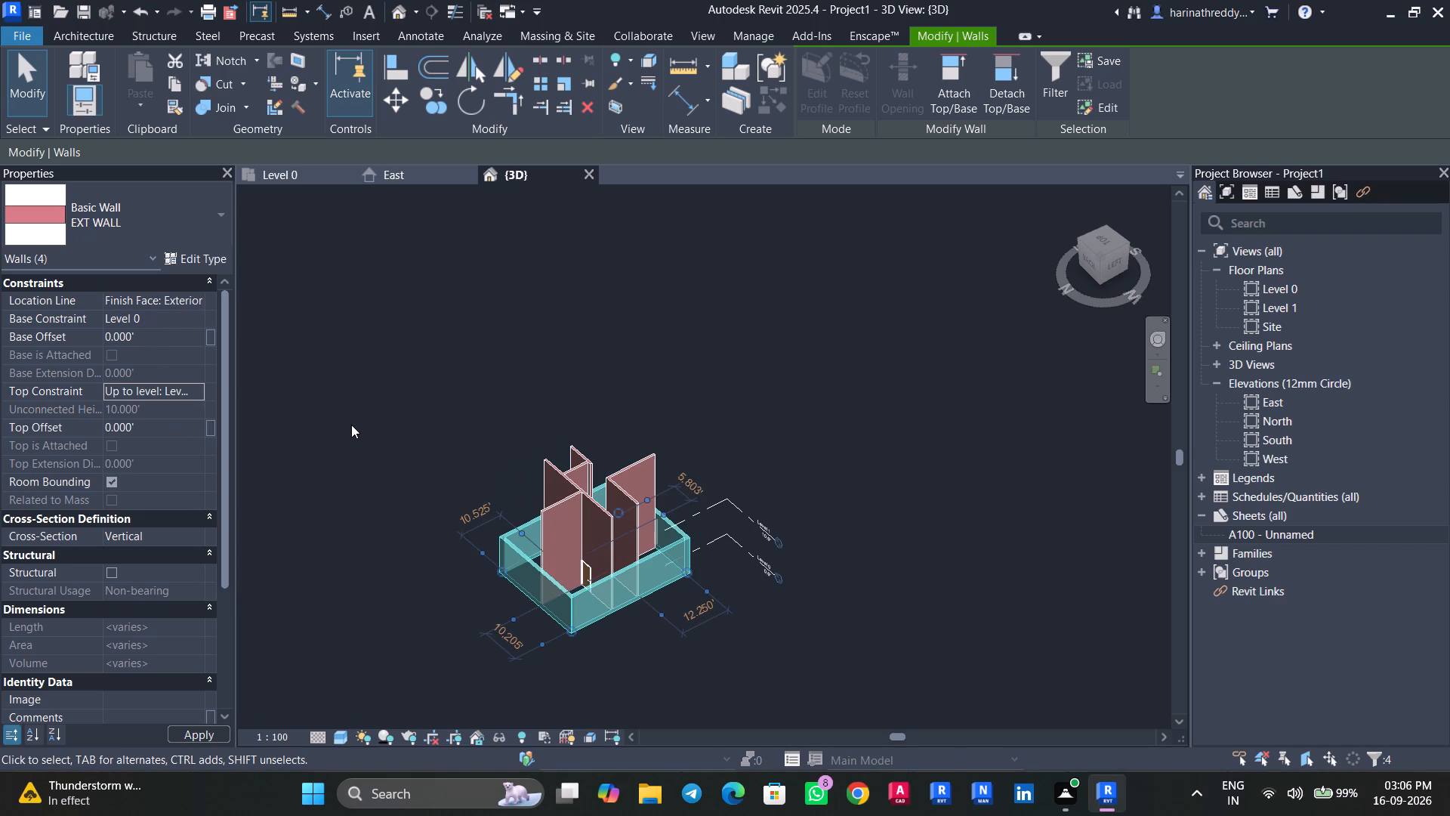
{"action": "key", "text": "Escape"}
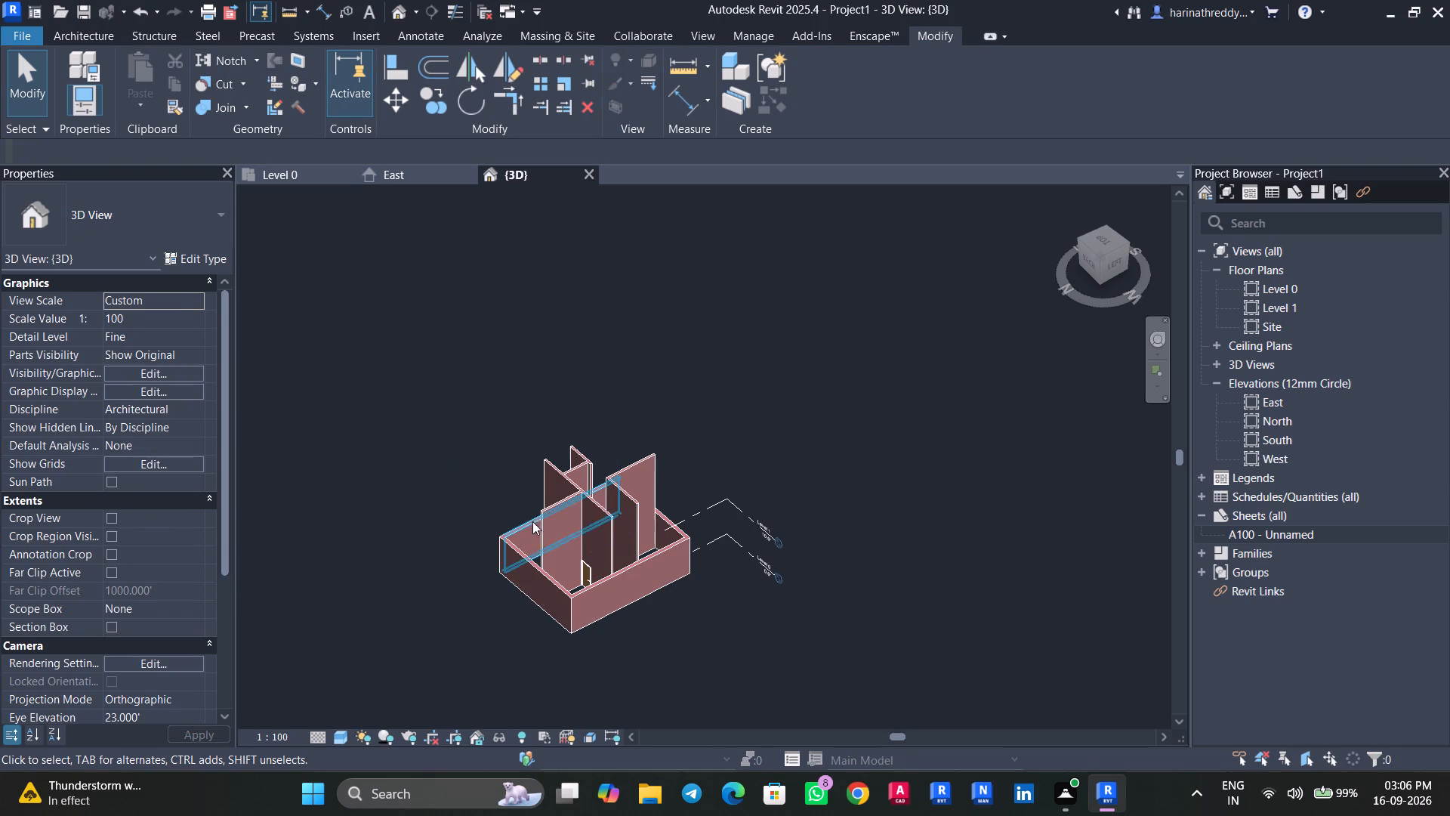
Select all INT wall instances and set their Top Constraint to Up to level: Level 1.
{"action": "left_click", "coordinate": [553, 532]}
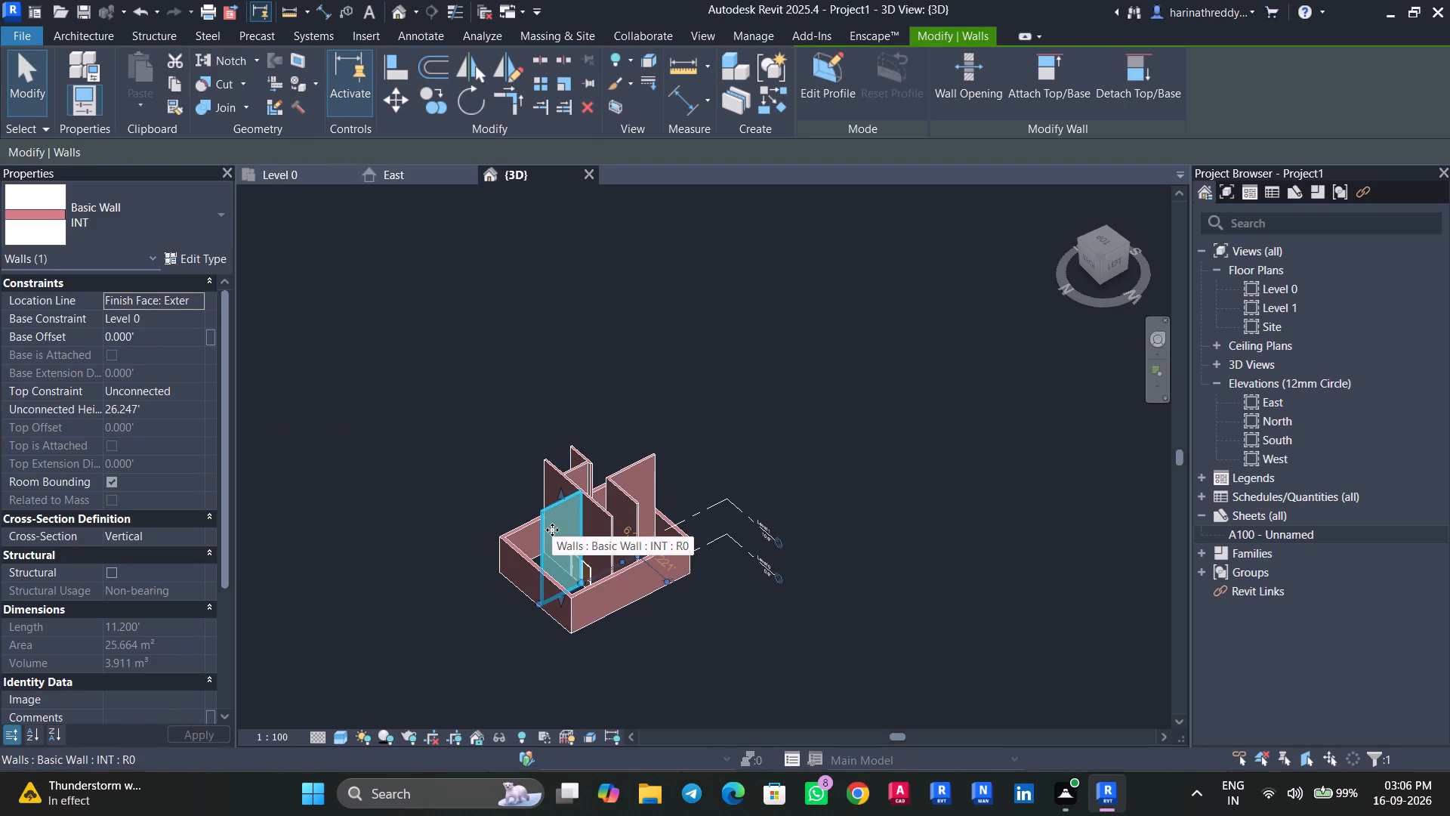
{"action": "key", "text": "s"}
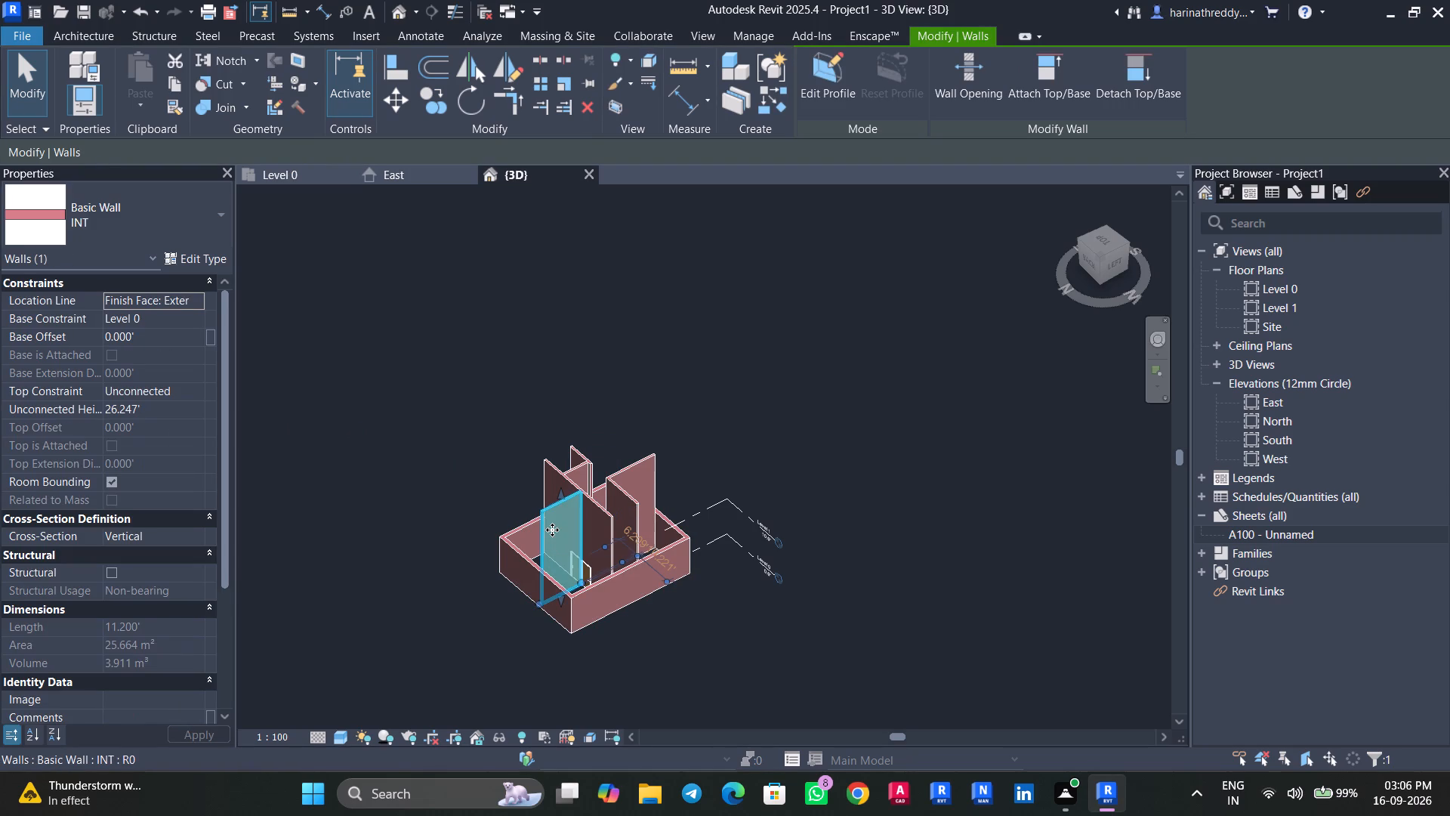
{"action": "key", "text": "a"}
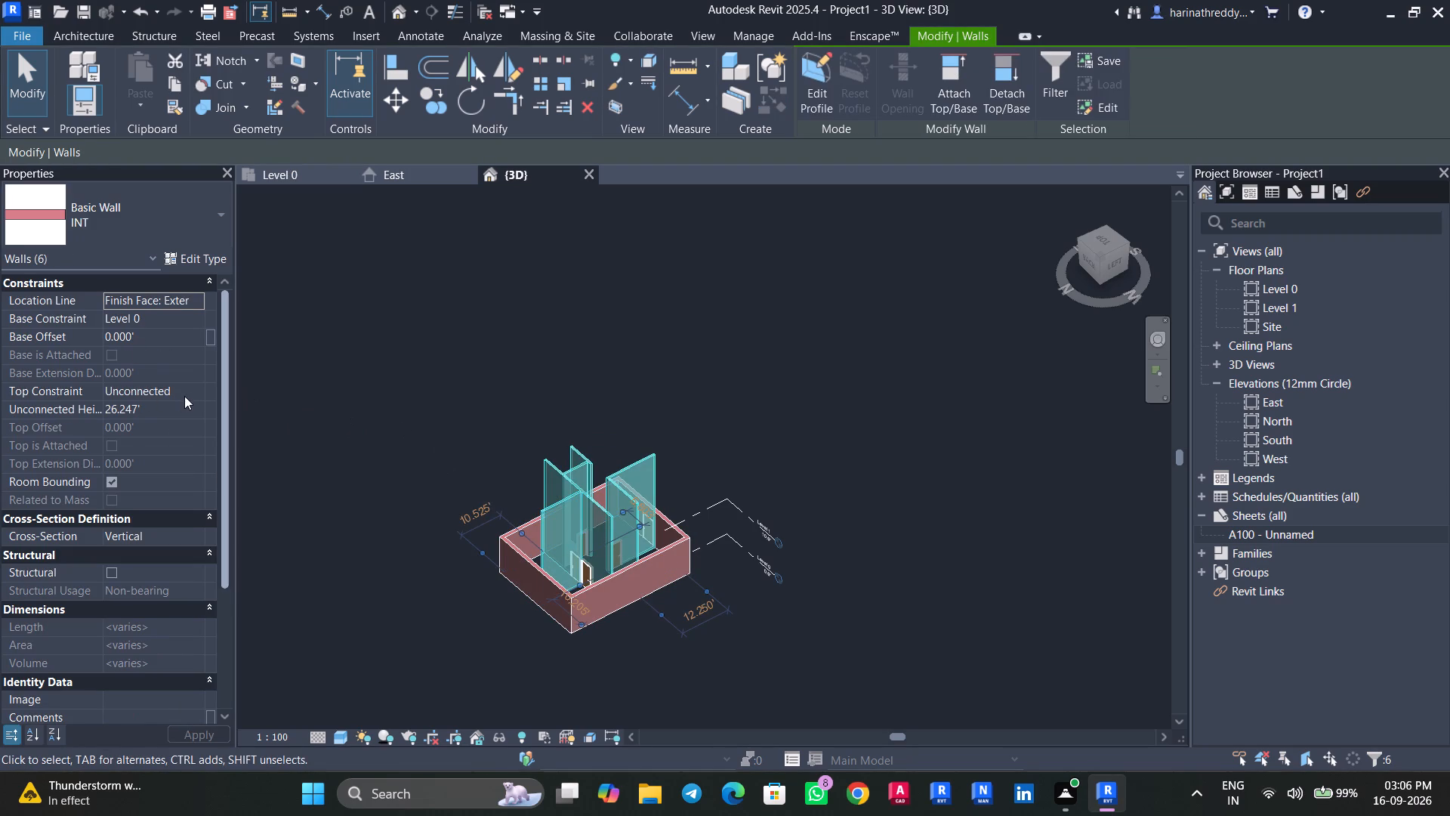
{"action": "left_click", "coordinate": [190, 394]}
{"action": "left_click", "coordinate": [200, 434]}
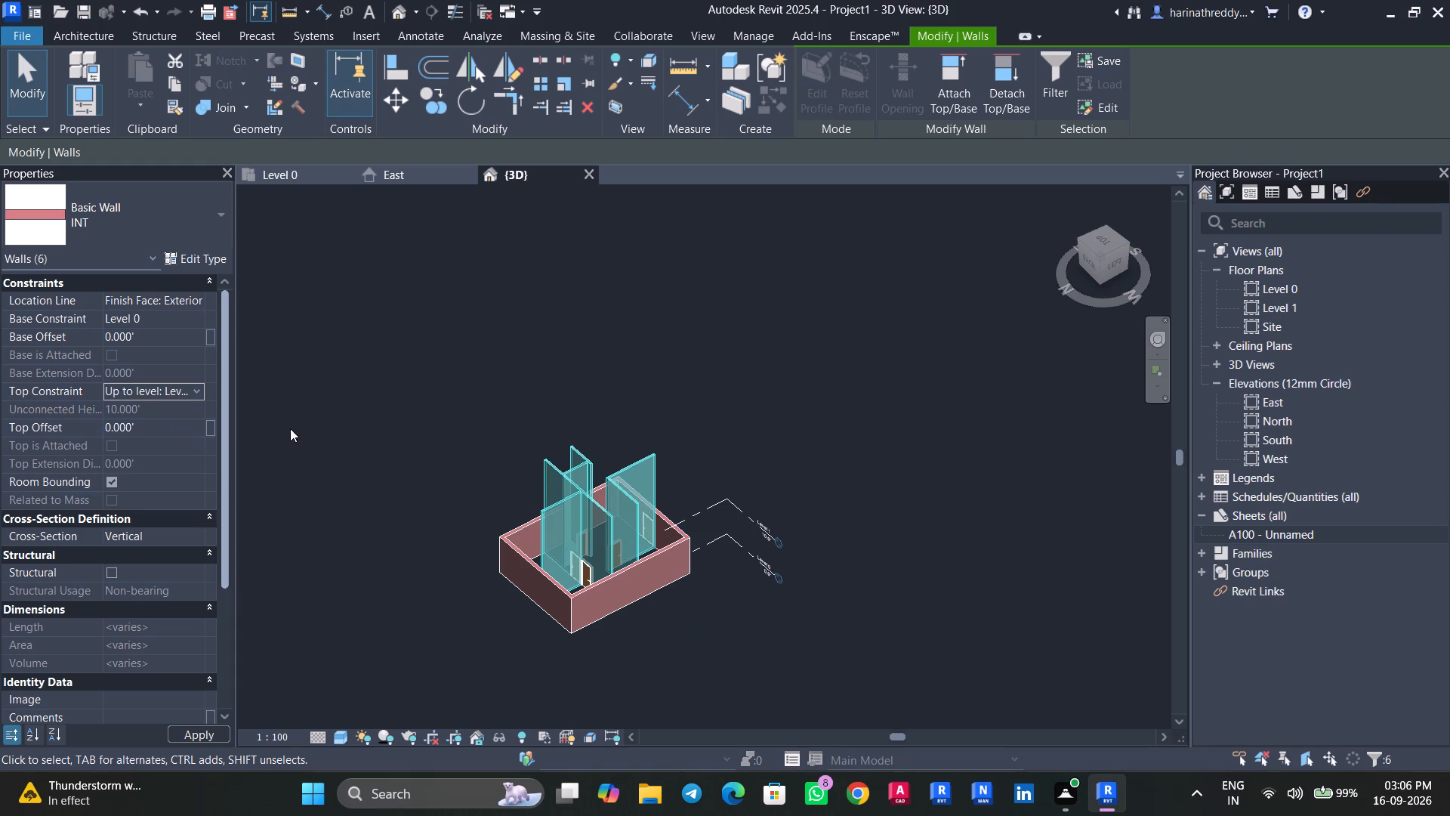
{"action": "key", "text": "Escape"}
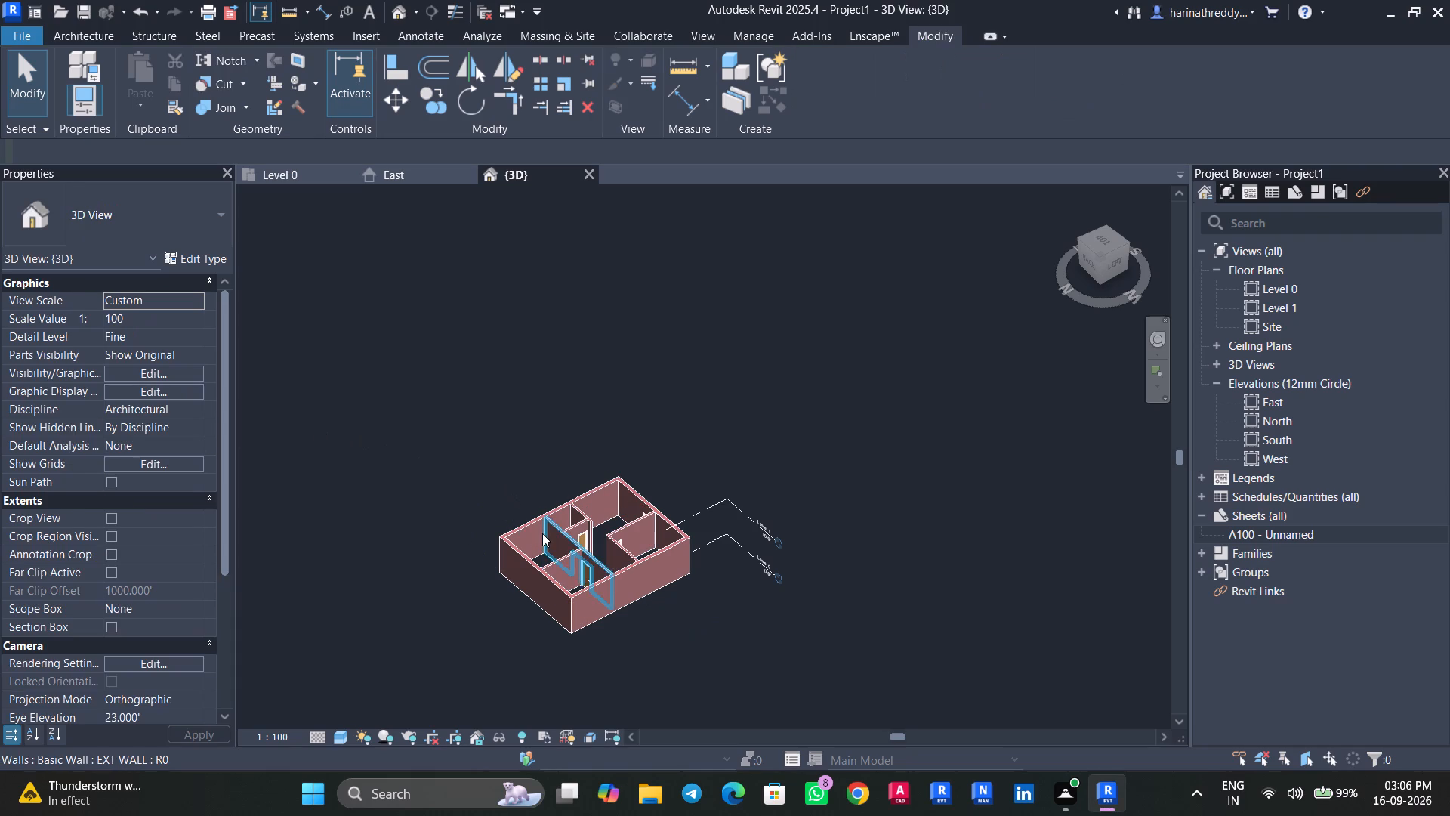
Examine the walls and placed doors from all sides of the 3D model.
{"action": "middle_click_drag", "start_coordinate": [544, 536], "coordinate": [410, 563], "text": "shift"}
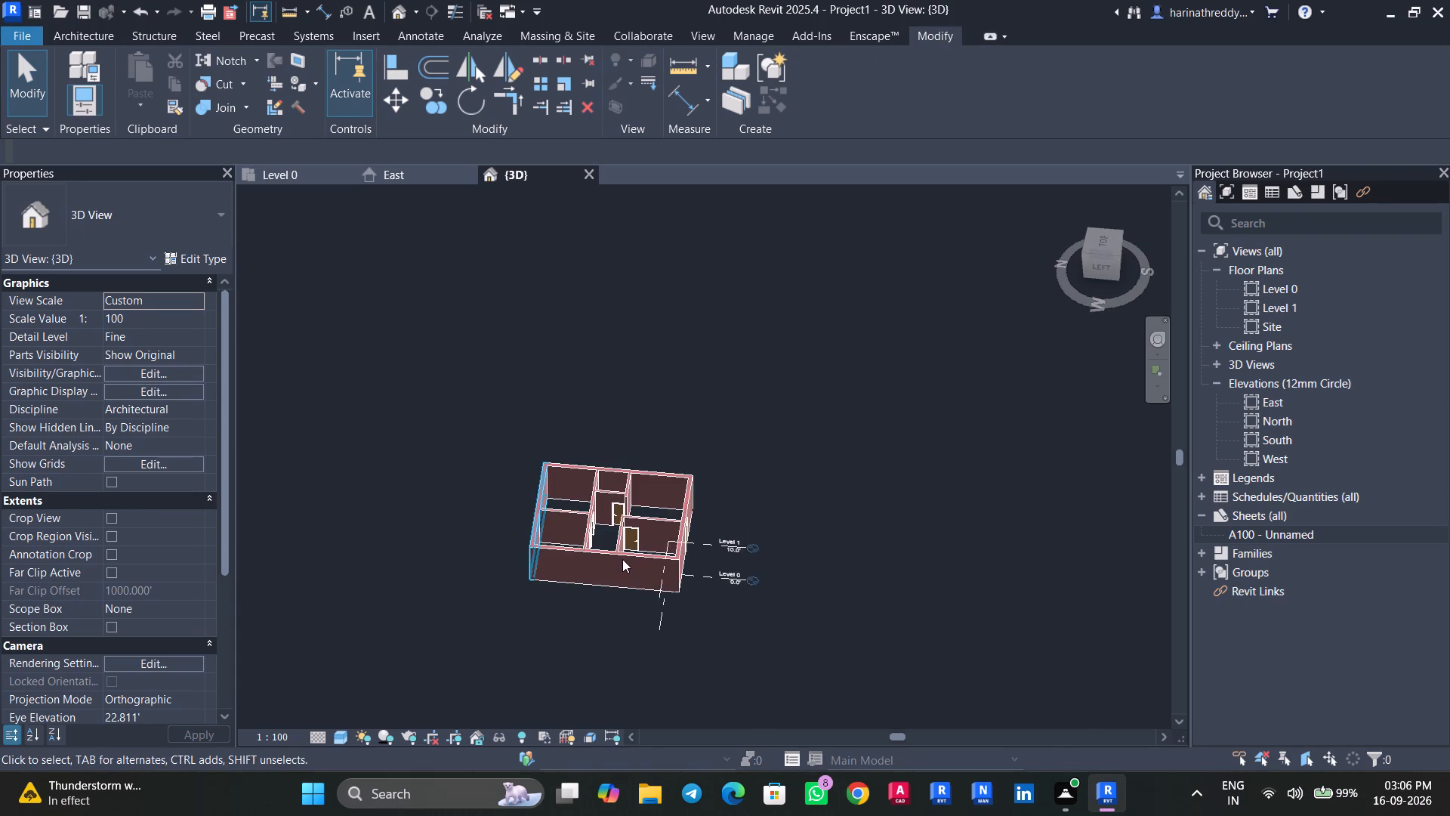
{"action": "scroll", "coordinate": [623, 558], "scroll_direction": "up", "scroll_amount": 7}
{"action": "middle_click_drag", "start_coordinate": [666, 493], "coordinate": [434, 503], "text": "shift"}
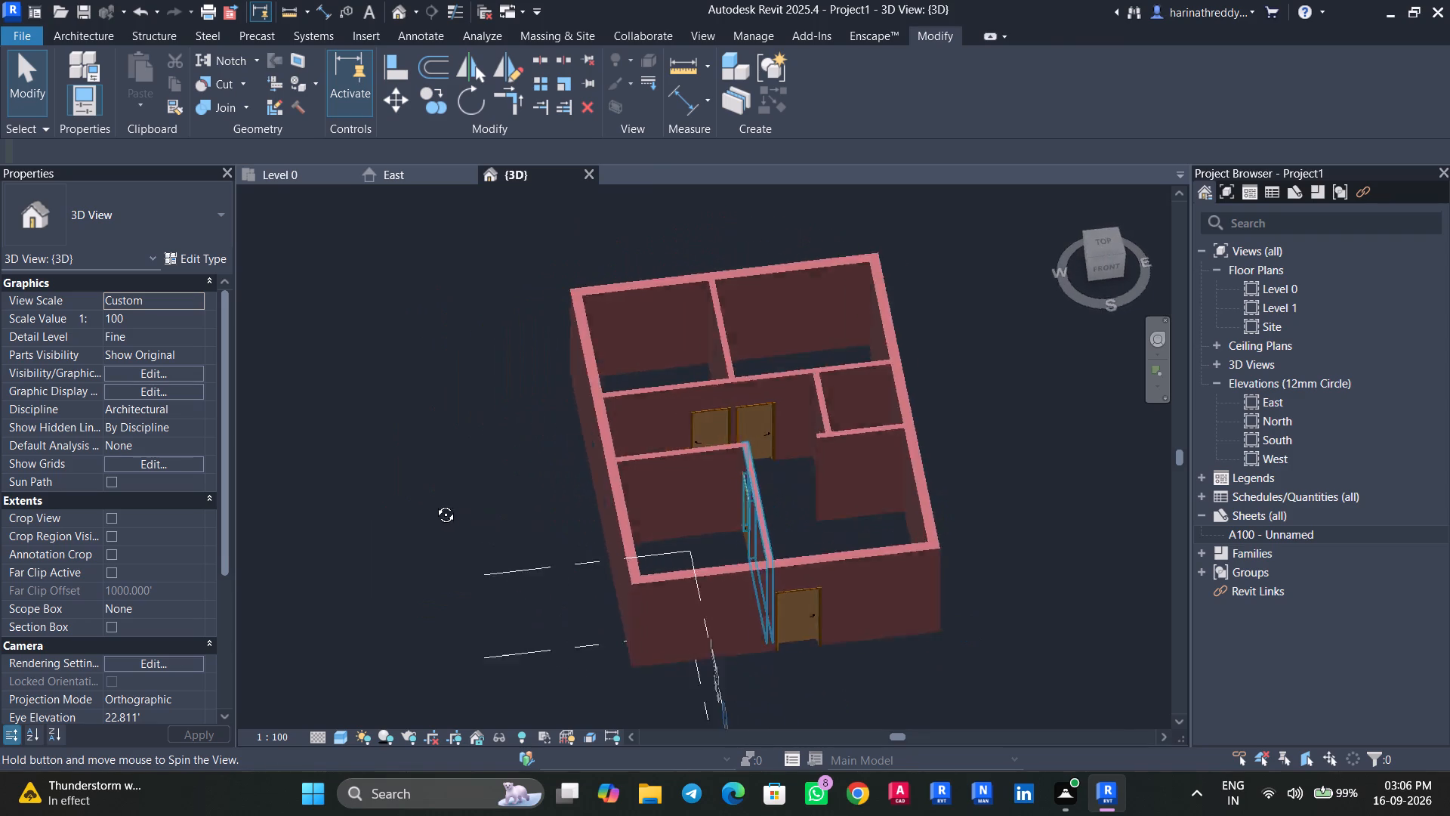
{"action": "middle_click_drag", "start_coordinate": [434, 503], "coordinate": [464, 546], "text": "shift"}
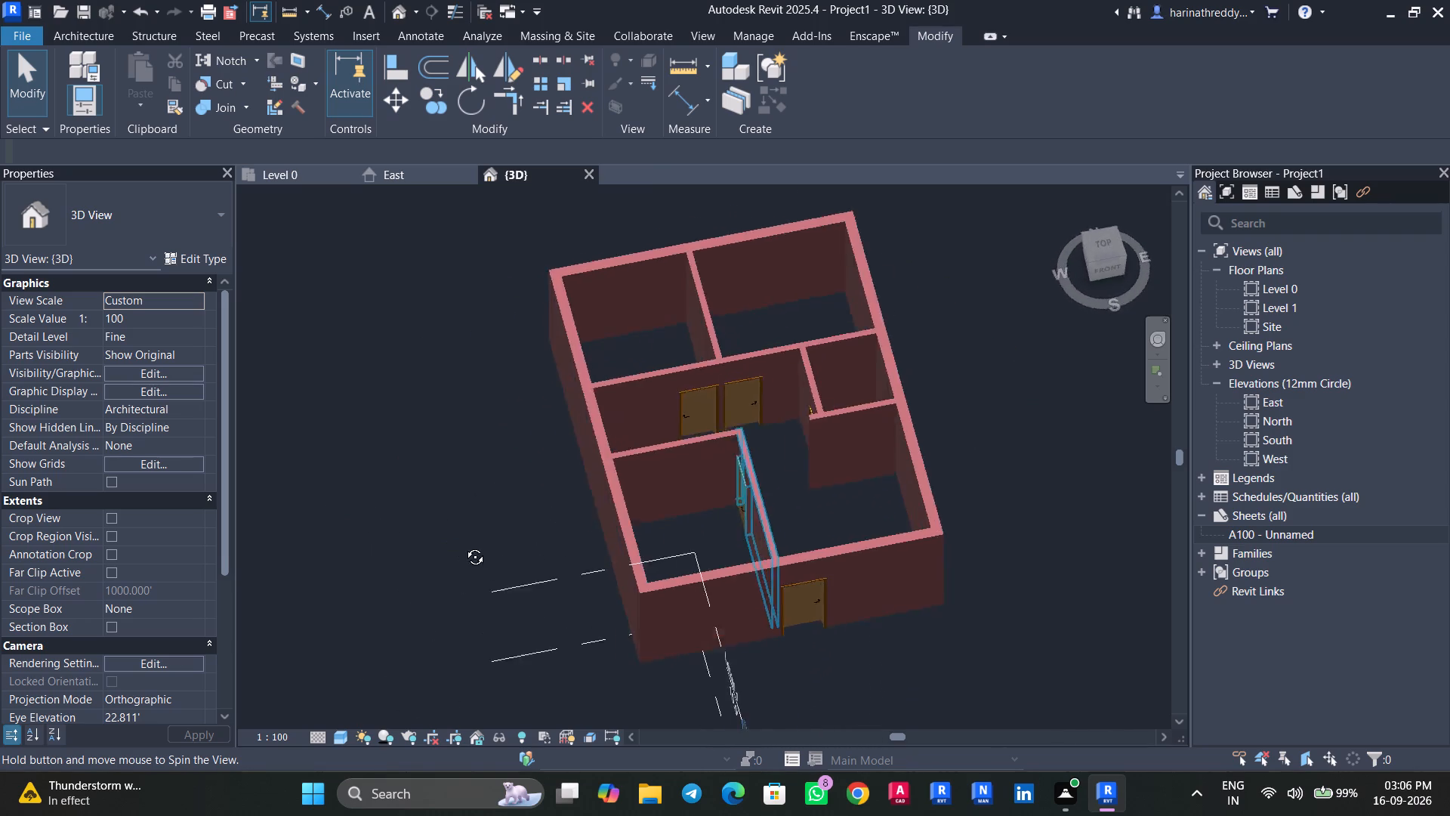
{"action": "middle_click_drag", "start_coordinate": [464, 546], "coordinate": [893, 428], "text": "shift"}
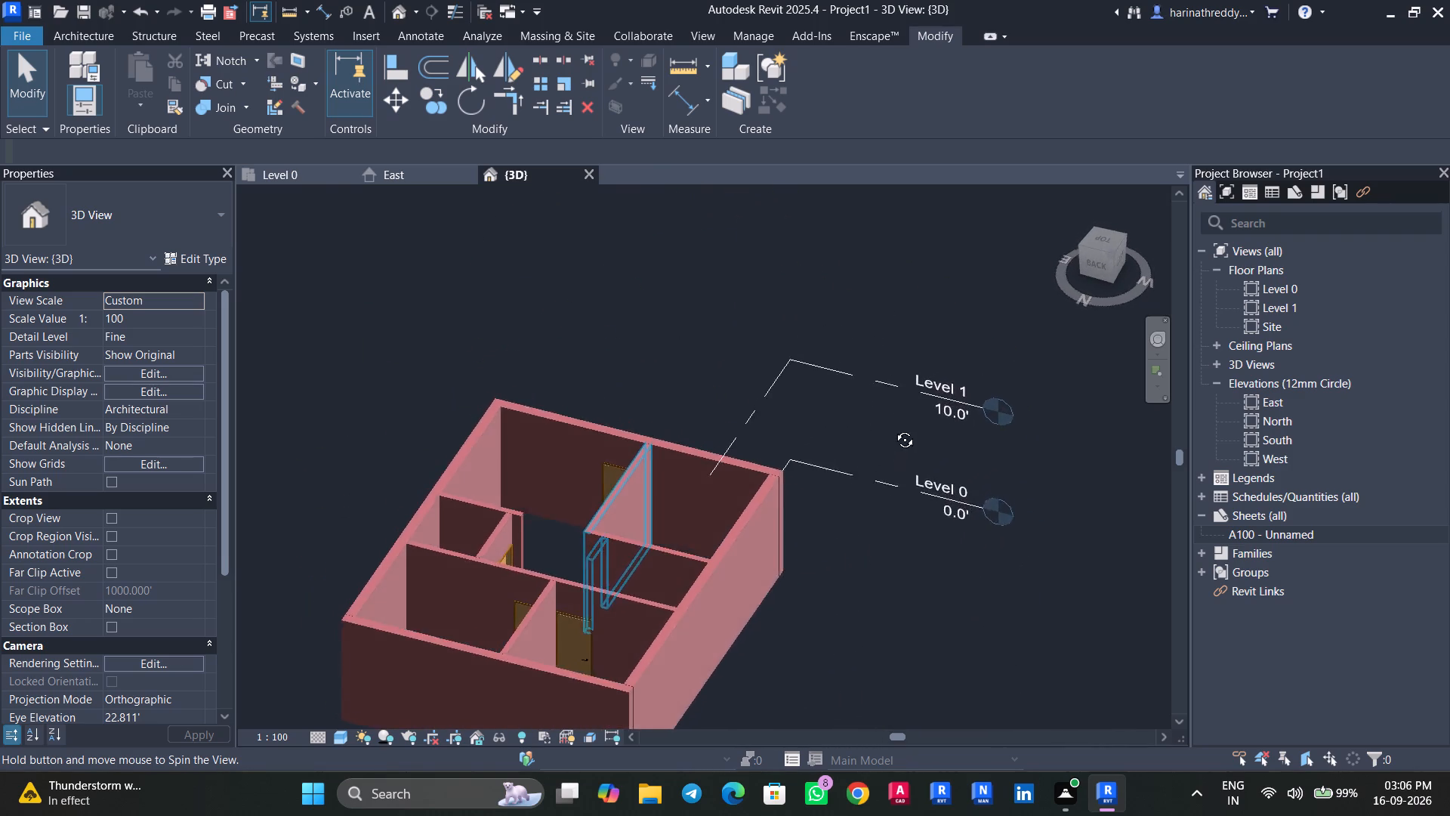
{"action": "middle_click_drag", "start_coordinate": [893, 428], "coordinate": [707, 317], "text": "shift"}
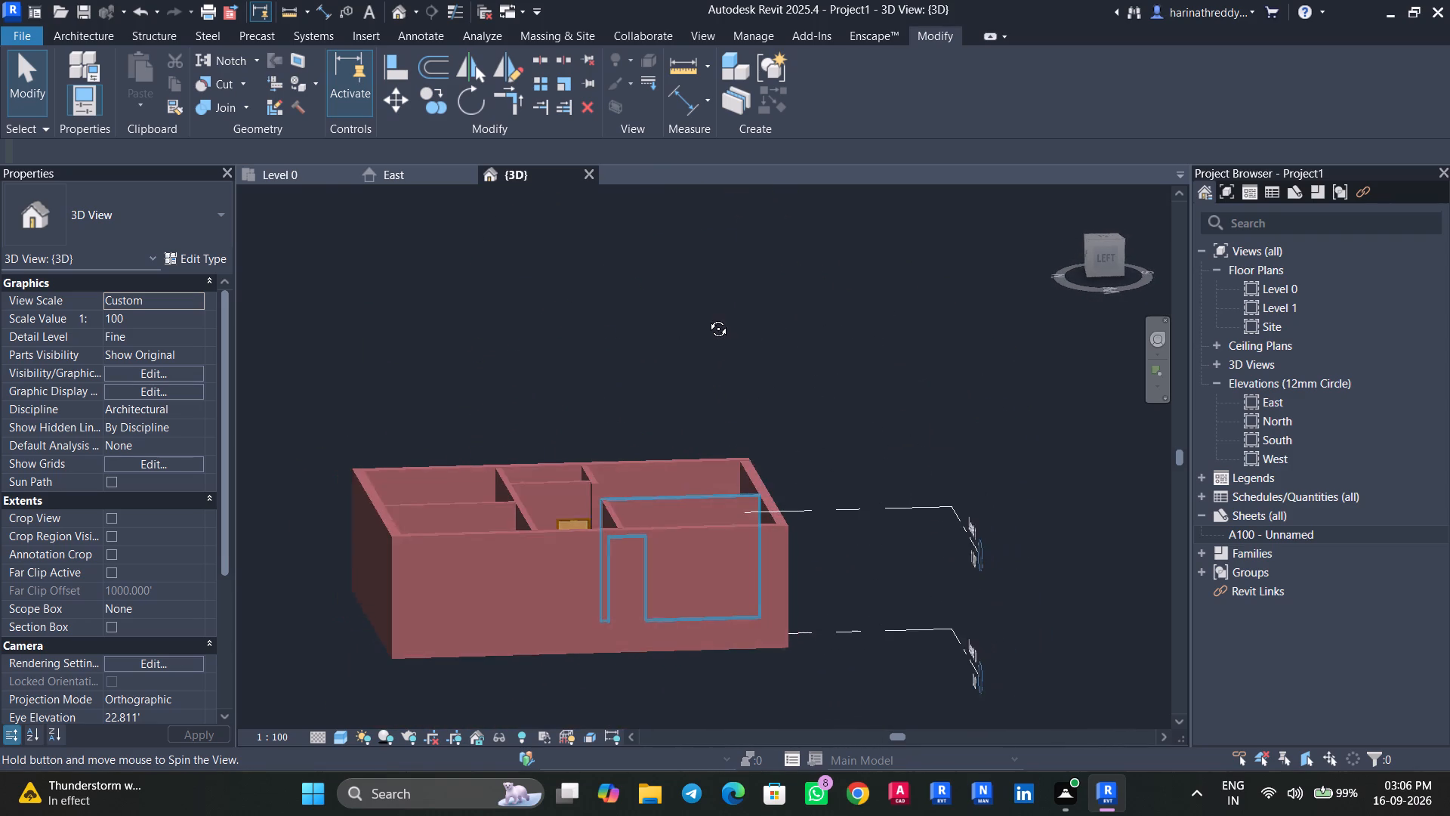
{"action": "middle_click_drag", "start_coordinate": [707, 317], "coordinate": [552, 367], "text": "shift"}
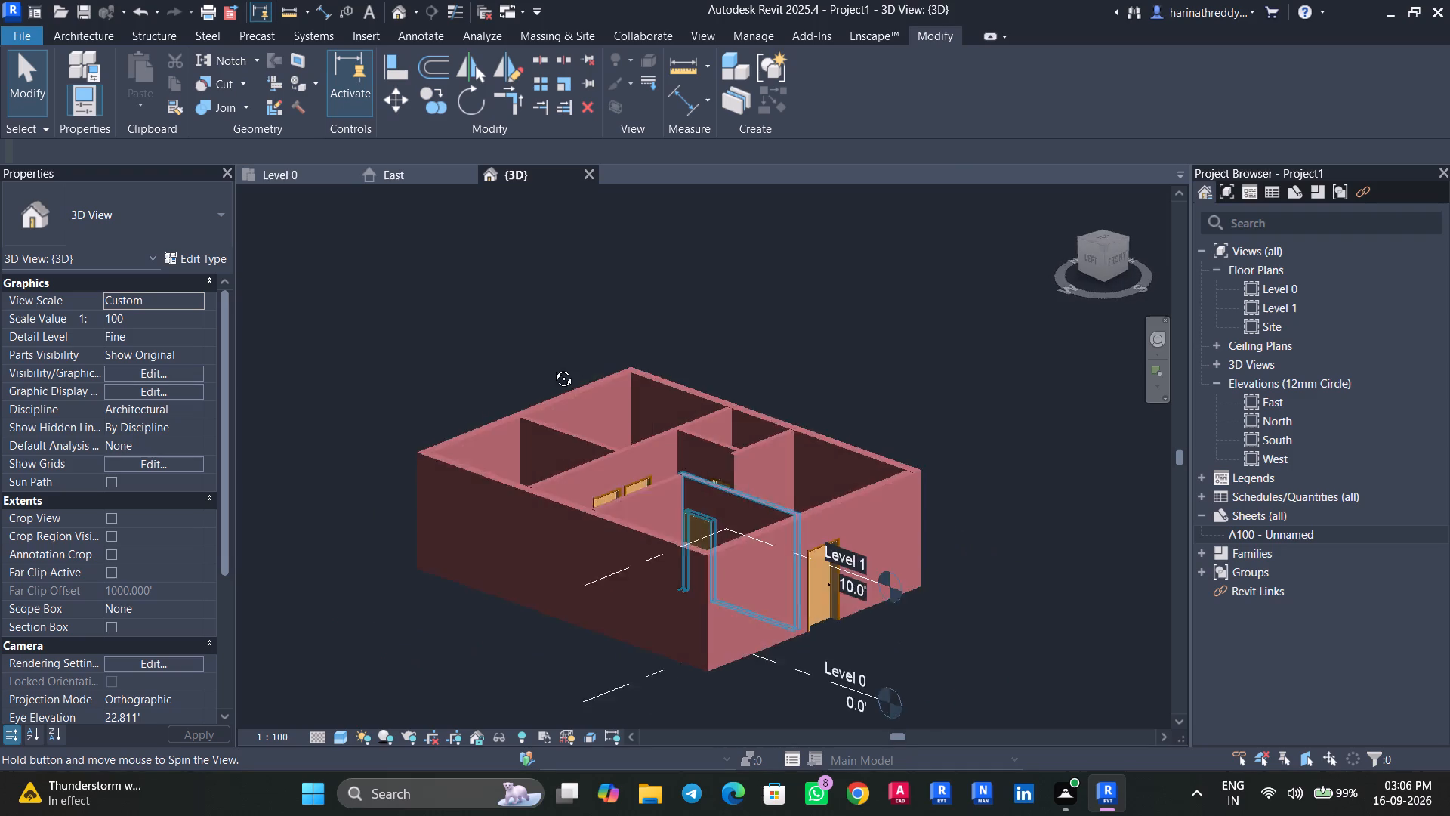
{"action": "middle_click_drag", "start_coordinate": [552, 367], "coordinate": [403, 369], "text": "shift"}
{"action": "scroll", "coordinate": [403, 369], "scroll_direction": "down", "scroll_amount": 1}
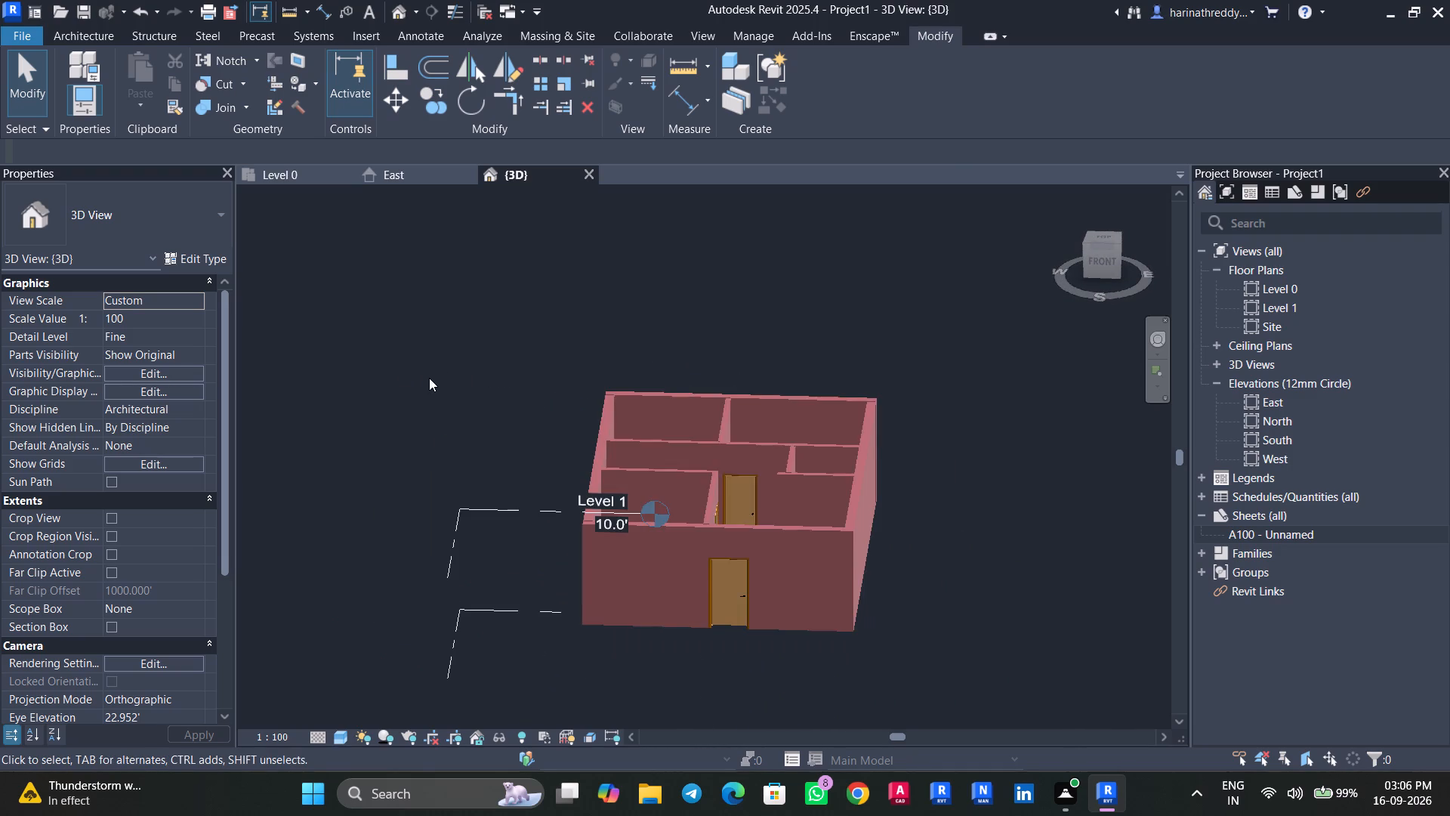
Return to the Level 0 plan and measure Bedroom-2's window in the entry-side wall, using Scale reference points on the PDF image.
{"action": "left_click", "coordinate": [312, 172]}
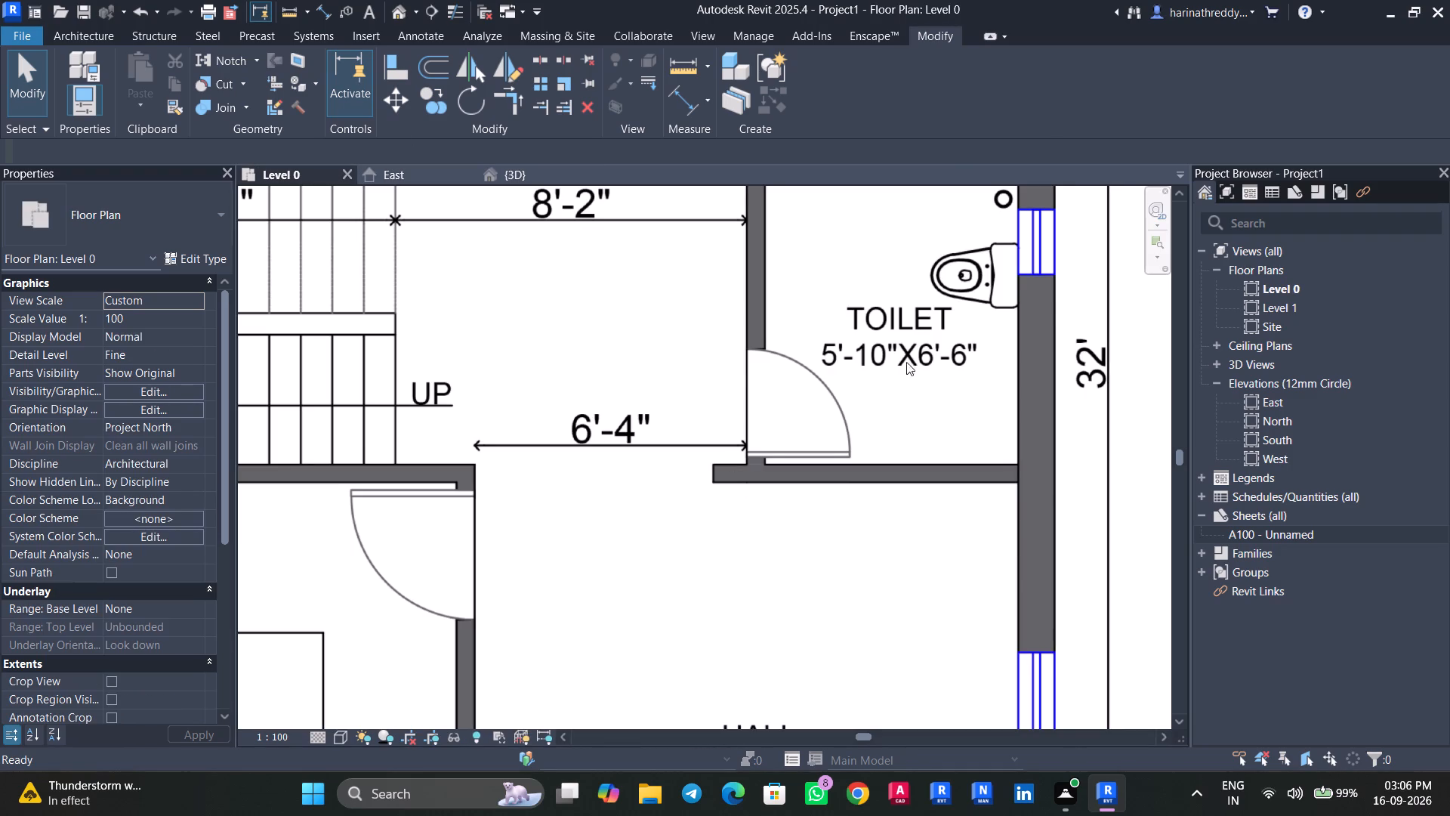
{"action": "middle_click_drag", "start_coordinate": [1015, 507], "coordinate": [743, 199]}
{"action": "scroll", "coordinate": [797, 431], "scroll_direction": "down", "scroll_amount": 2}
{"action": "scroll", "coordinate": [566, 434], "scroll_direction": "down", "scroll_amount": 2}
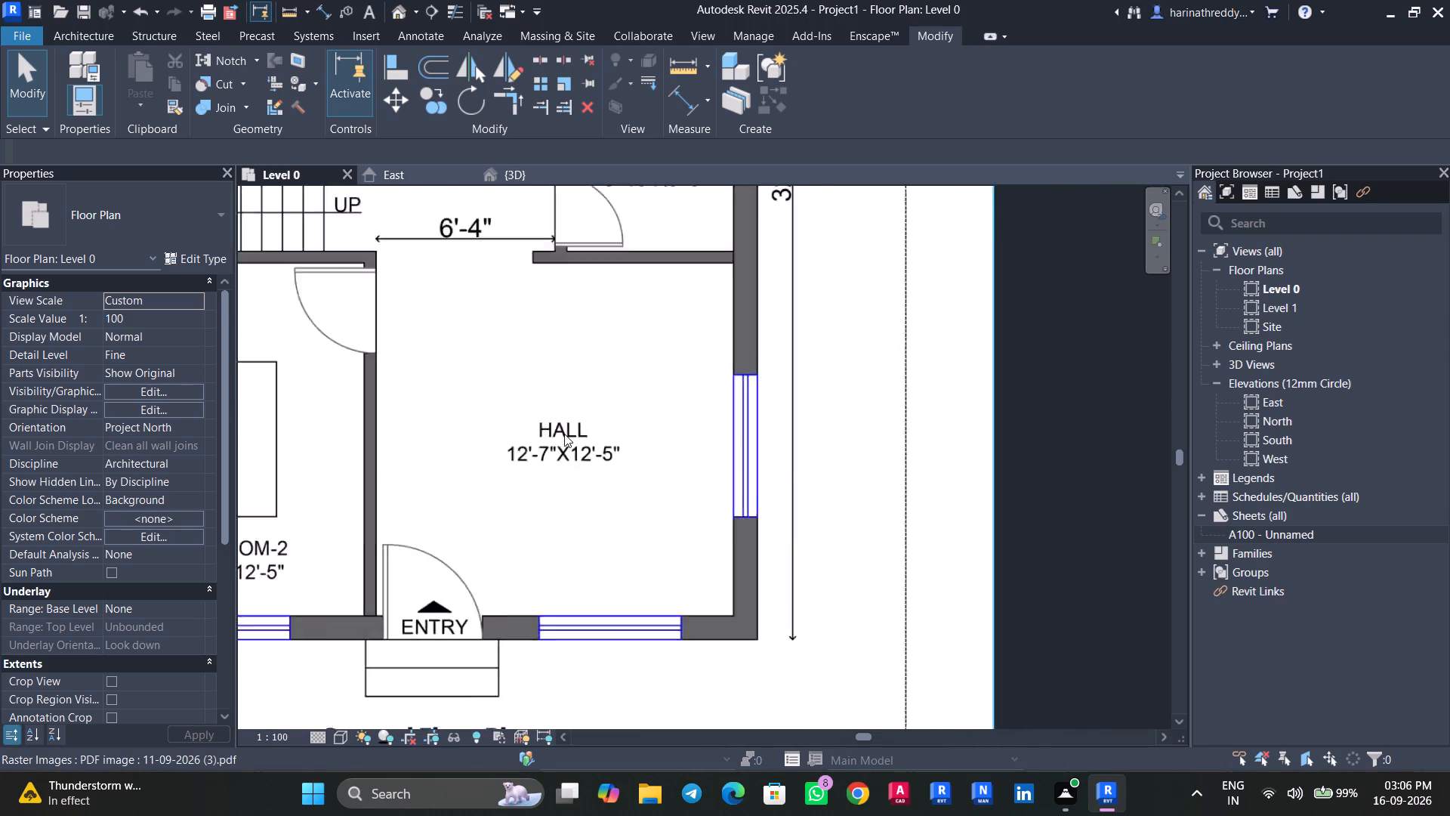
{"action": "scroll", "coordinate": [564, 434], "scroll_direction": "down", "scroll_amount": 3}
{"action": "middle_click_drag", "start_coordinate": [503, 415], "coordinate": [642, 512]}
{"action": "left_click", "coordinate": [642, 493]}
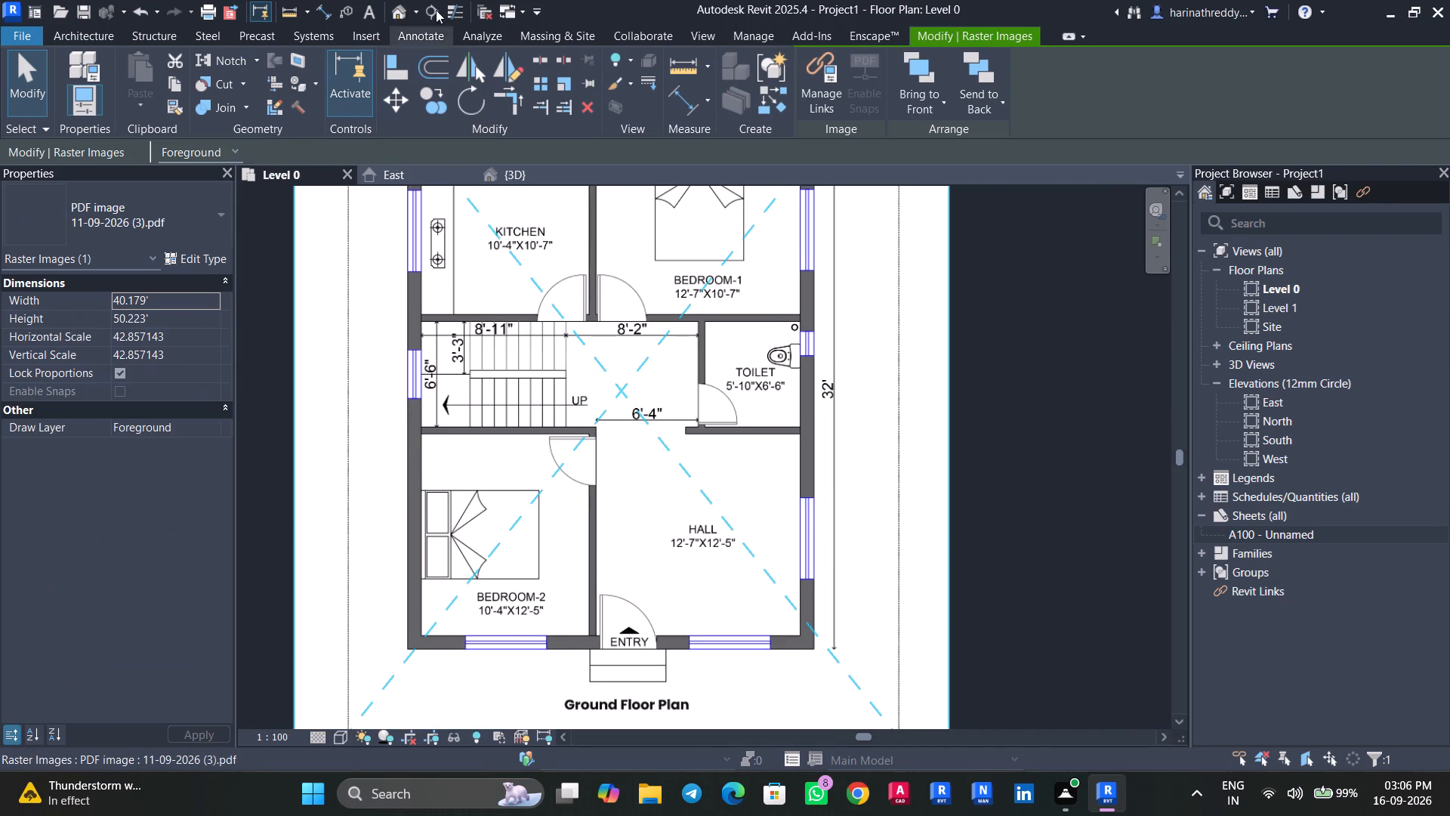
{"action": "left_click", "coordinate": [566, 82]}
{"action": "middle_click_drag", "start_coordinate": [541, 635], "coordinate": [550, 553]}
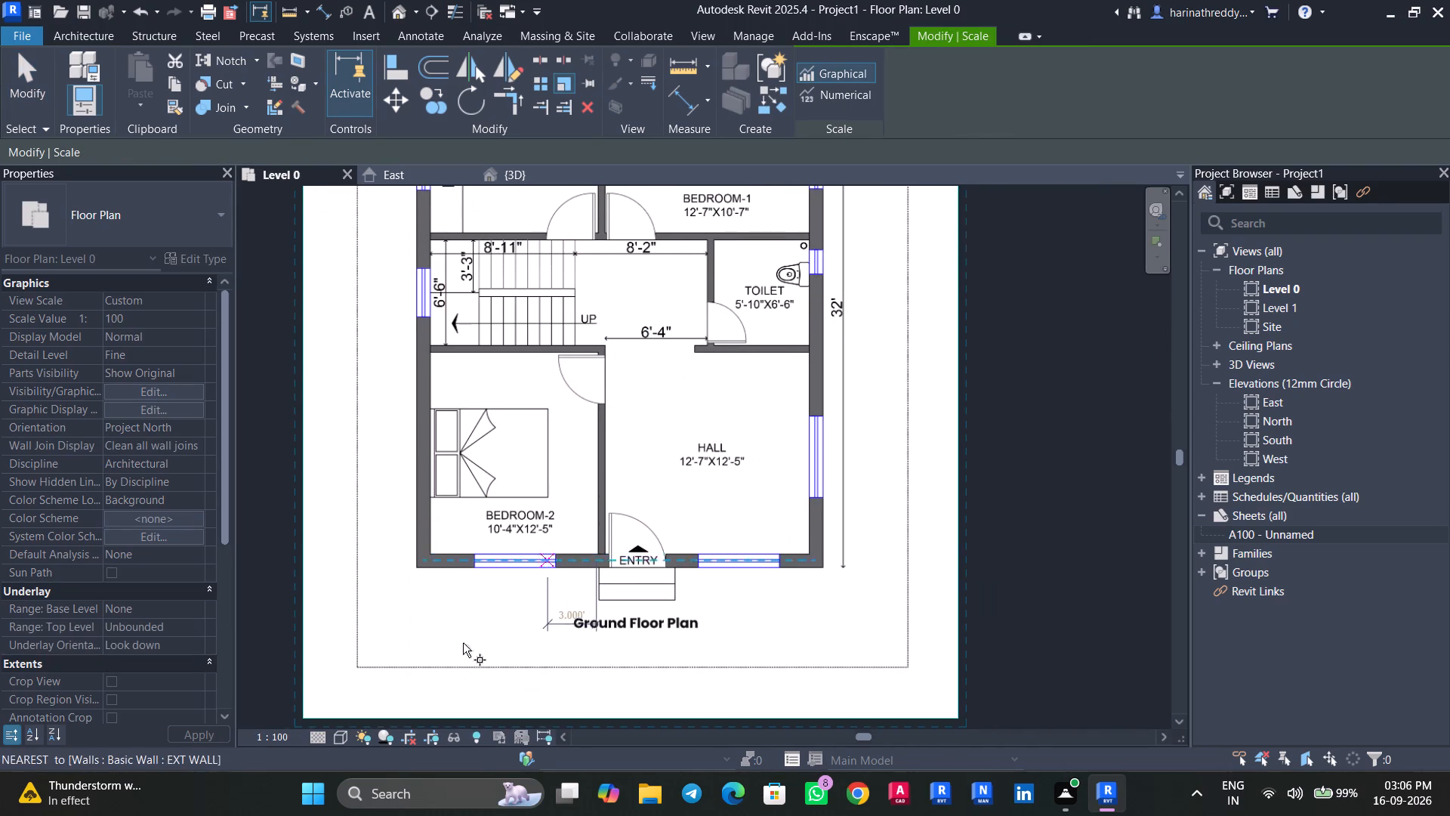
{"action": "scroll", "coordinate": [419, 629], "scroll_direction": "up", "scroll_amount": 8}
{"action": "scroll", "coordinate": [566, 429], "scroll_direction": "up", "scroll_amount": 5}
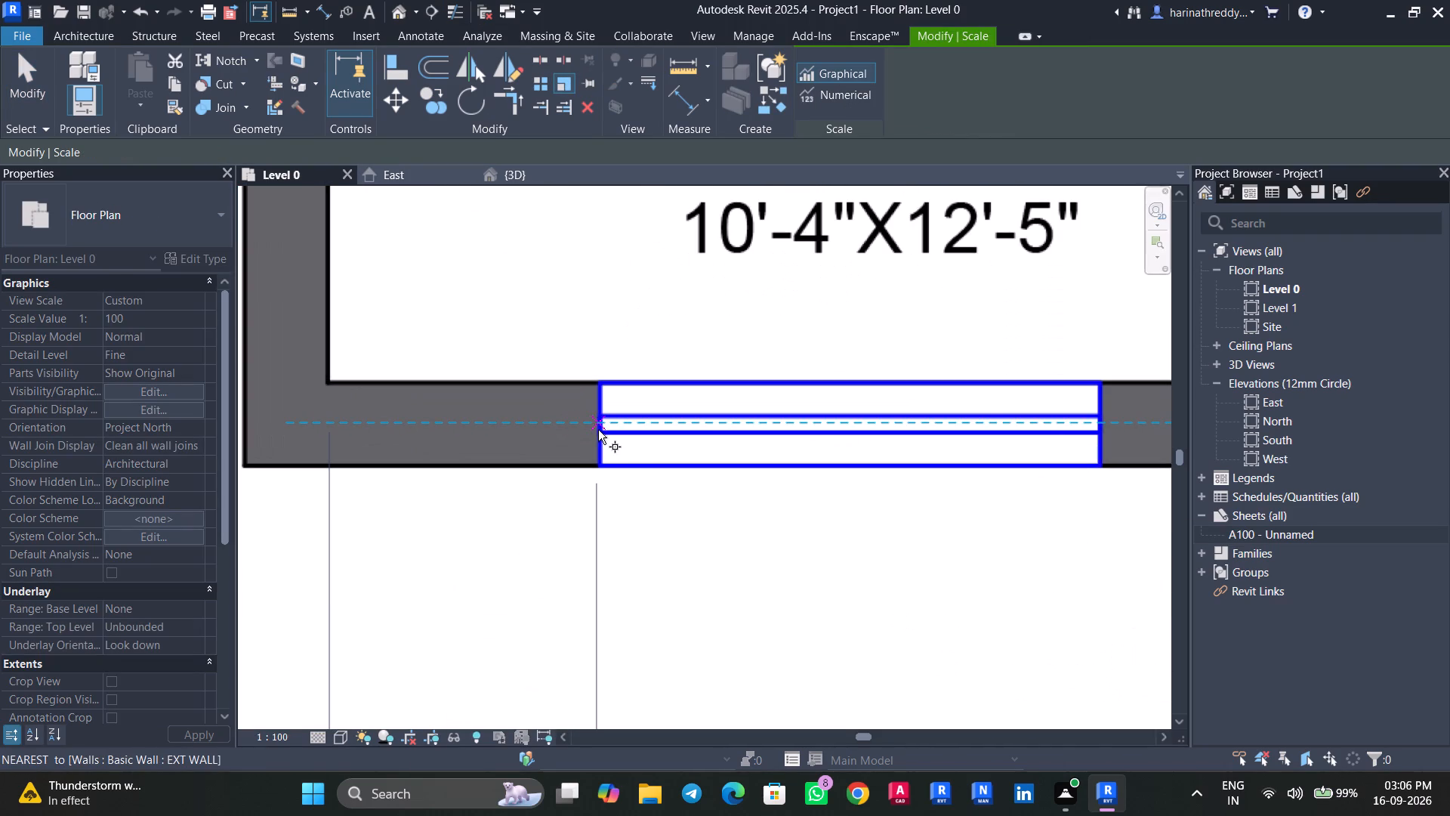
{"action": "scroll", "coordinate": [602, 425], "scroll_direction": "up", "scroll_amount": 6}
{"action": "left_click", "coordinate": [595, 420]}
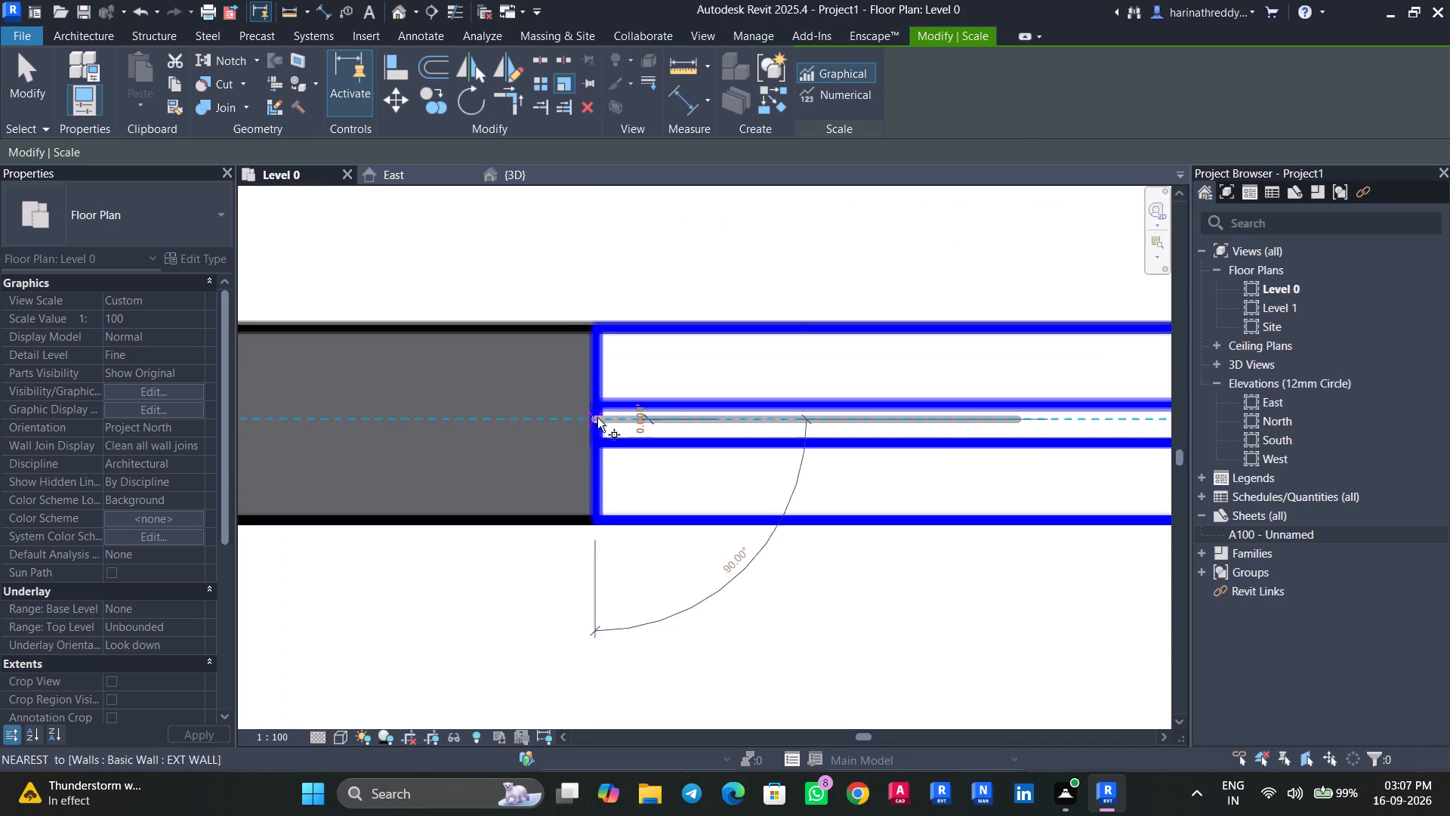
{"action": "middle_click_drag", "start_coordinate": [827, 409], "coordinate": [356, 421]}
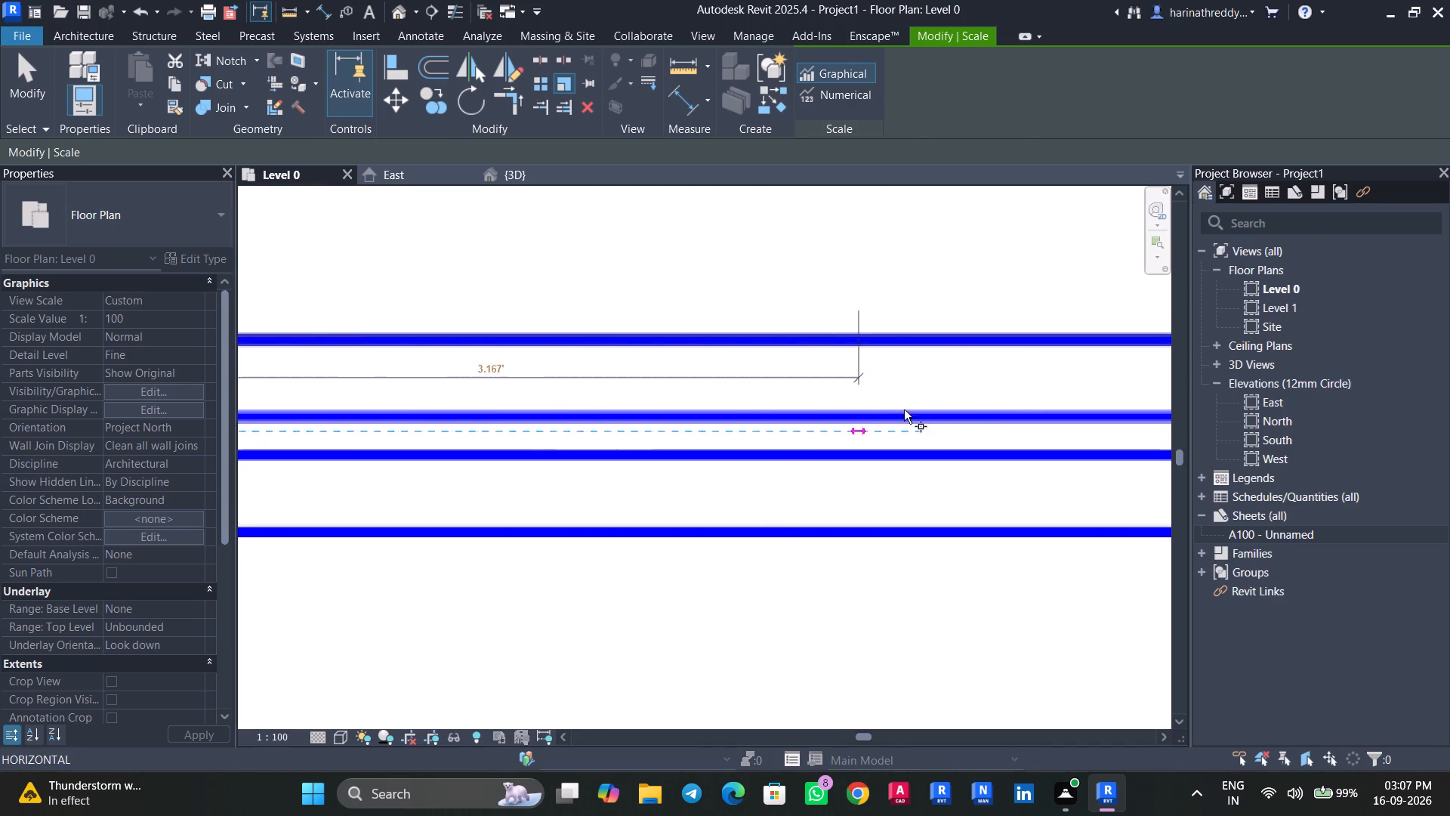
{"action": "middle_click_drag", "start_coordinate": [958, 403], "coordinate": [498, 419]}
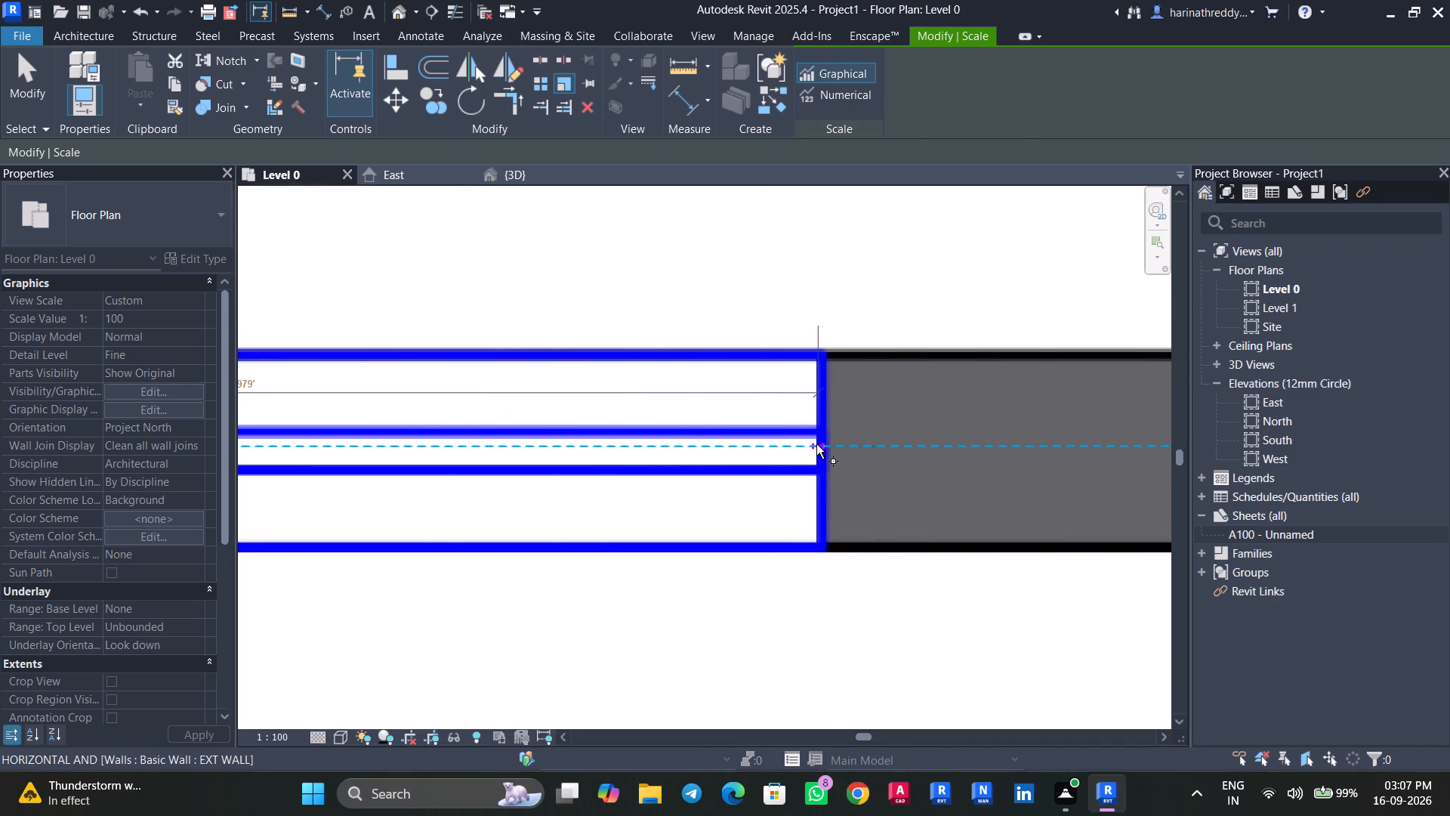
{"action": "middle_click_drag", "start_coordinate": [816, 444], "coordinate": [841, 438]}
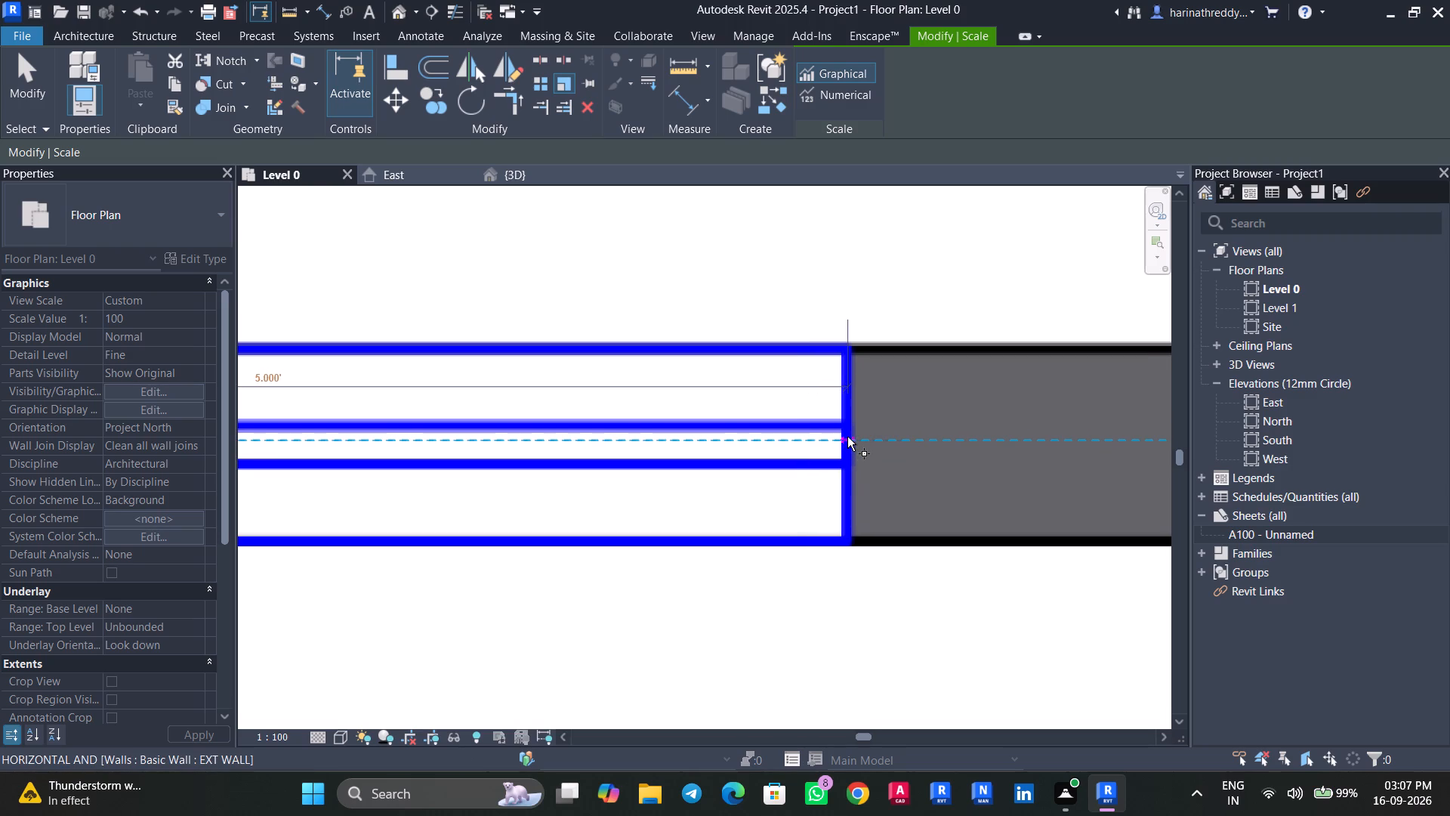
{"action": "left_click", "coordinate": [847, 437]}
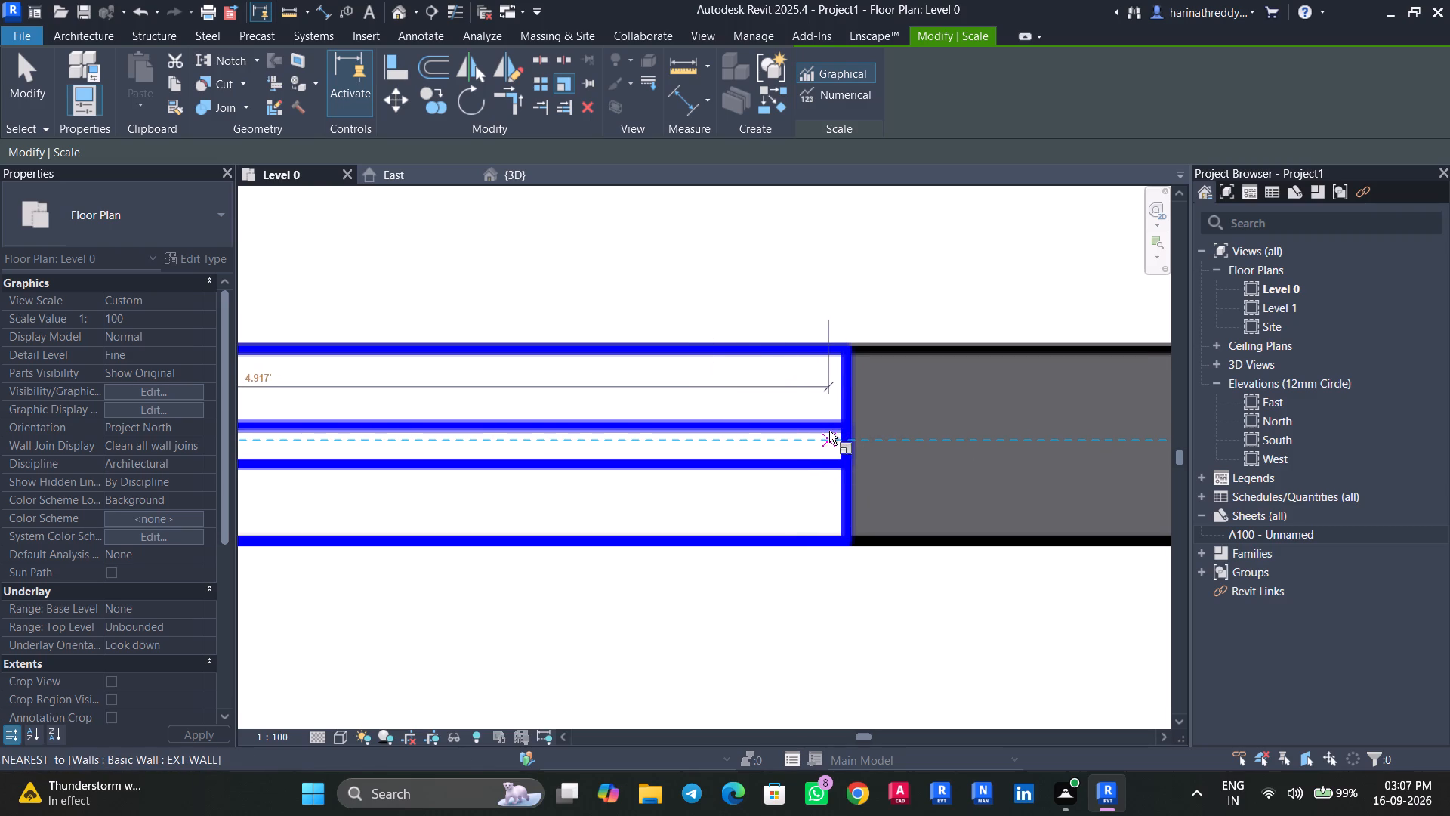
{"action": "middle_click_drag", "start_coordinate": [829, 431], "coordinate": [928, 426]}
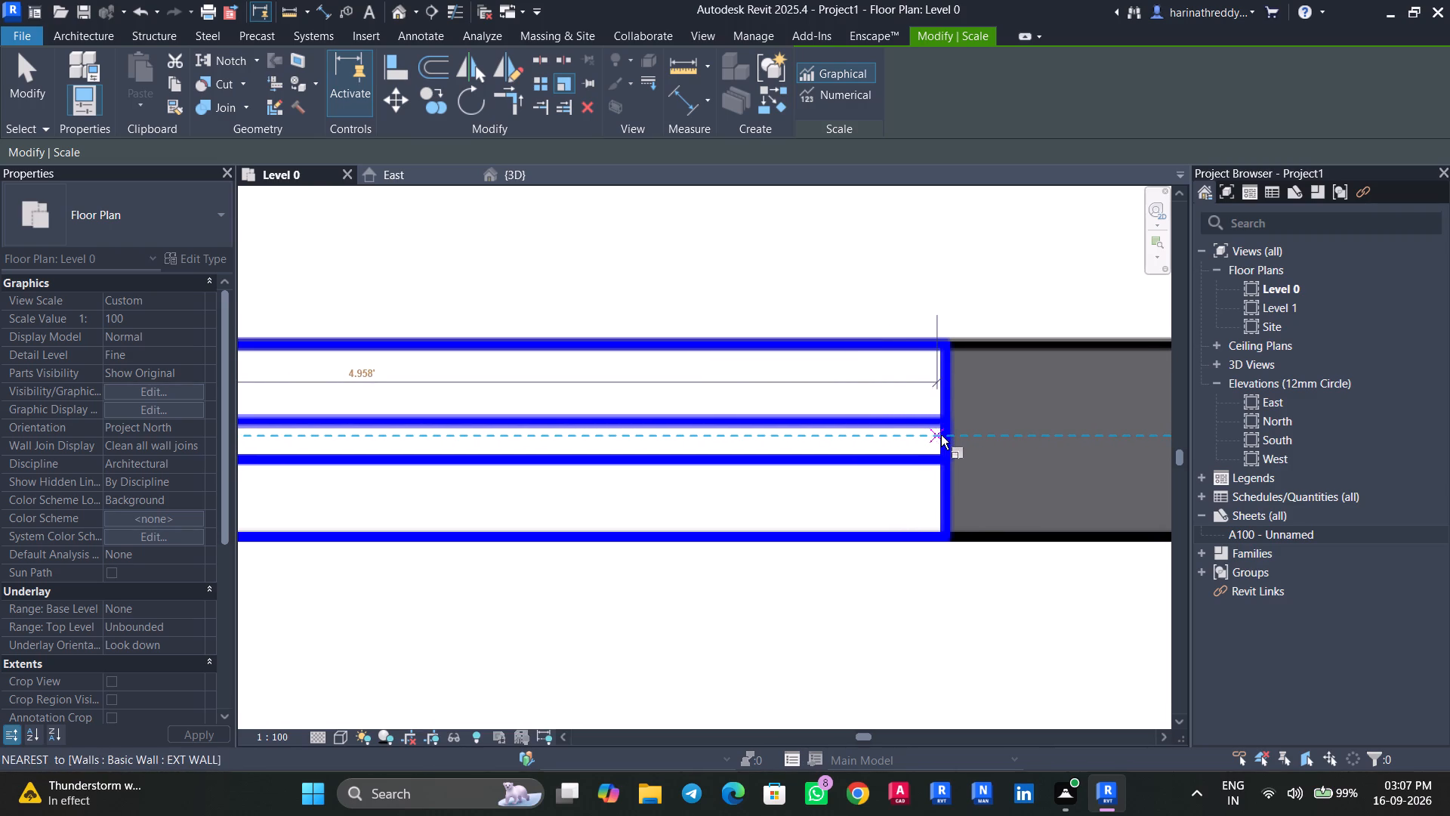
{"action": "key", "text": "Escape"}
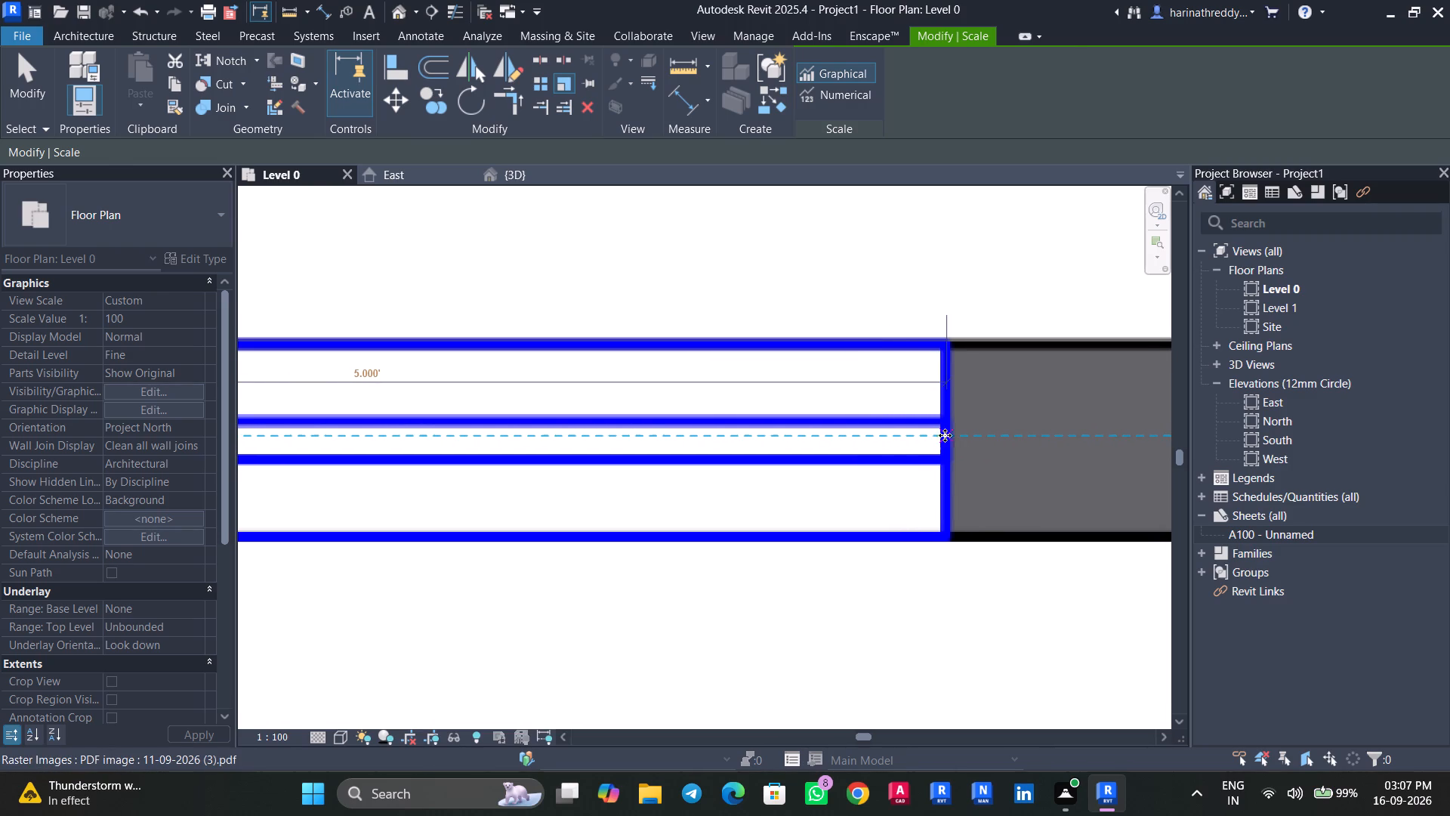
Measure the width of the hall window beside the entry door with Scale reference points, without scaling the PDF.
{"action": "scroll", "coordinate": [860, 450], "scroll_direction": "down", "scroll_amount": 2}
{"action": "scroll", "coordinate": [853, 450], "scroll_direction": "up", "scroll_amount": 1}
{"action": "scroll", "coordinate": [851, 451], "scroll_direction": "down", "scroll_amount": 11}
{"action": "middle_click_drag", "start_coordinate": [832, 498], "coordinate": [427, 651]}
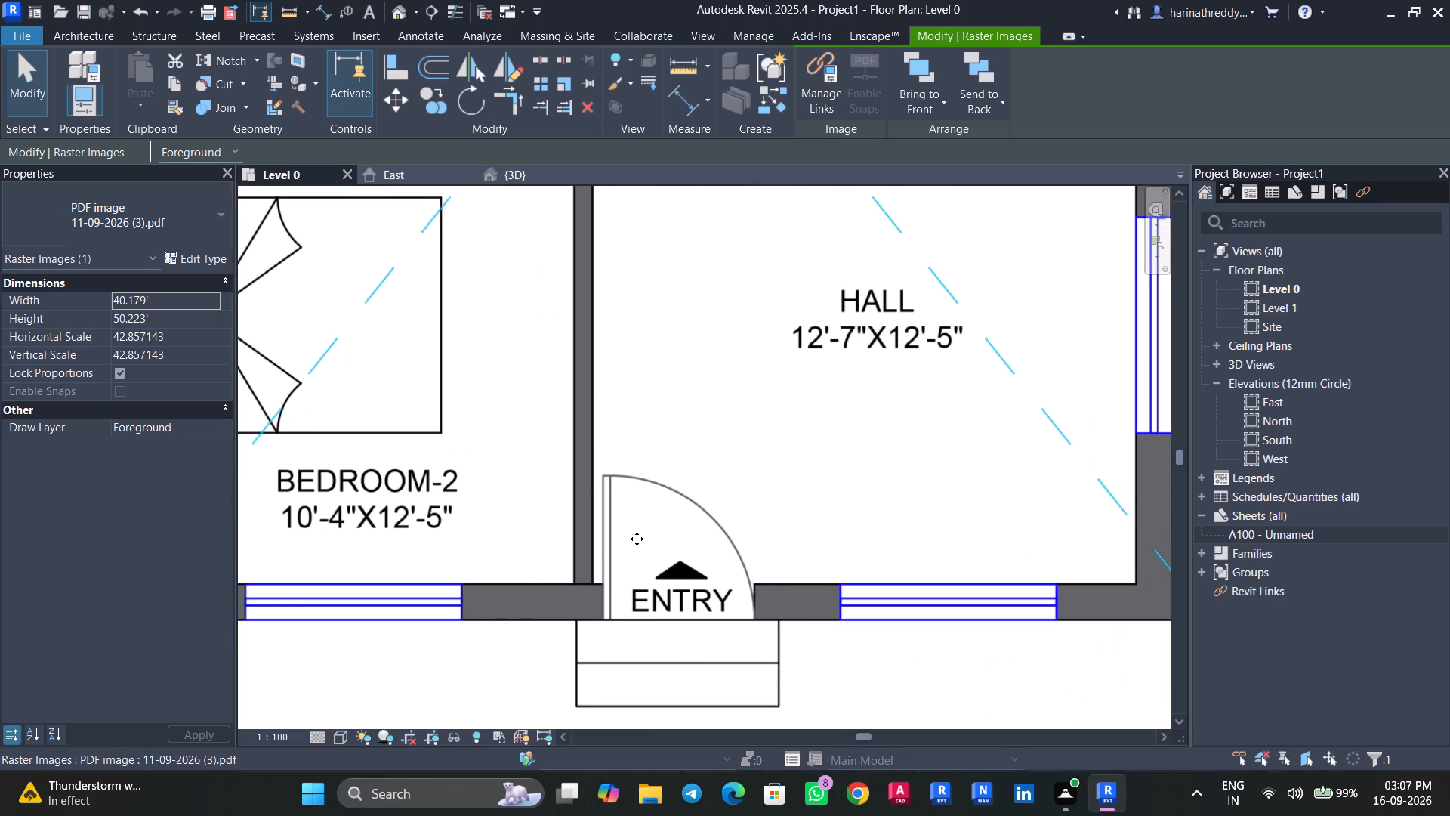
{"action": "left_click", "coordinate": [559, 76]}
{"action": "scroll", "coordinate": [927, 628], "scroll_direction": "up", "scroll_amount": 3}
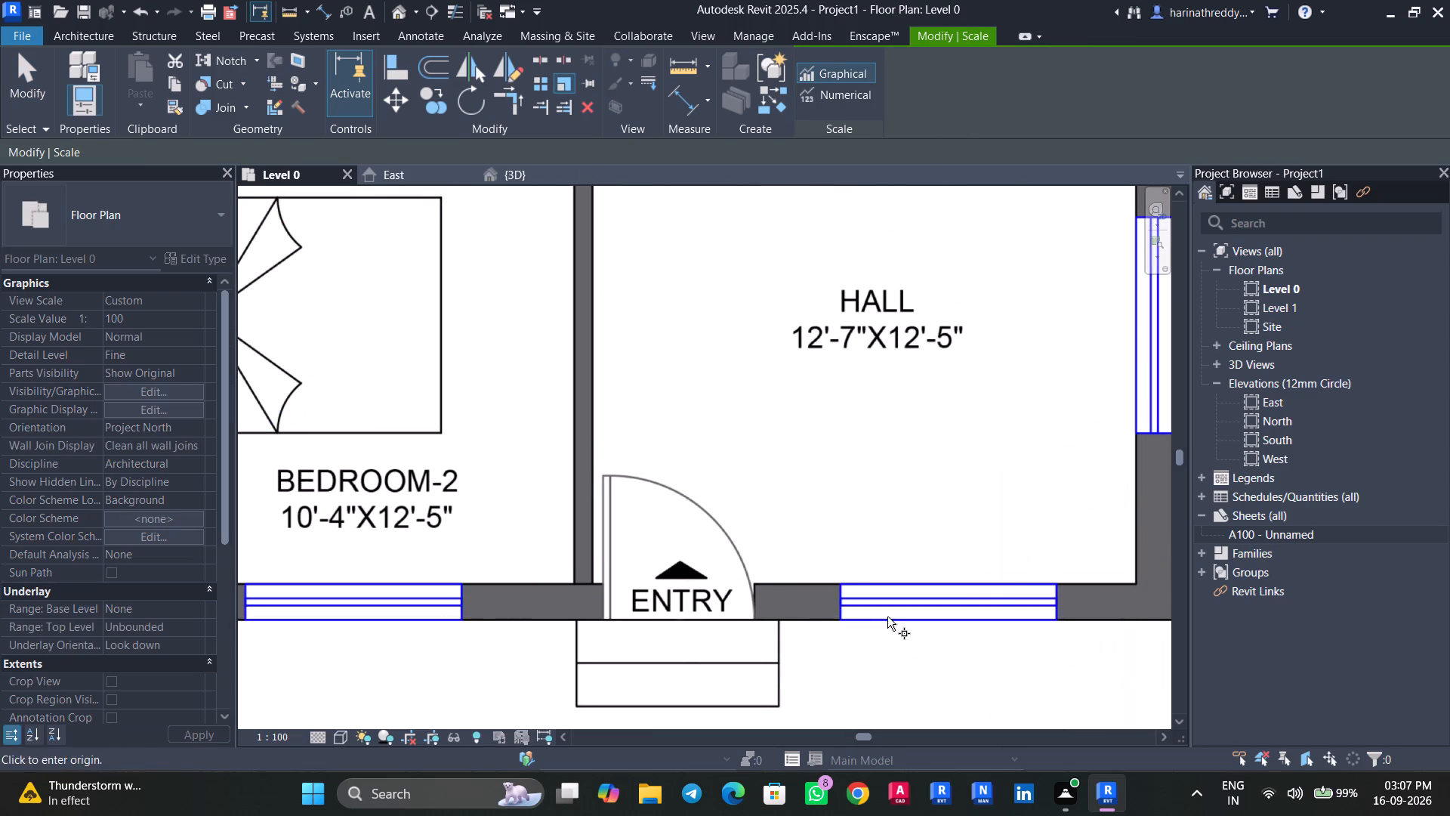
{"action": "scroll", "coordinate": [887, 617], "scroll_direction": "up", "scroll_amount": 5}
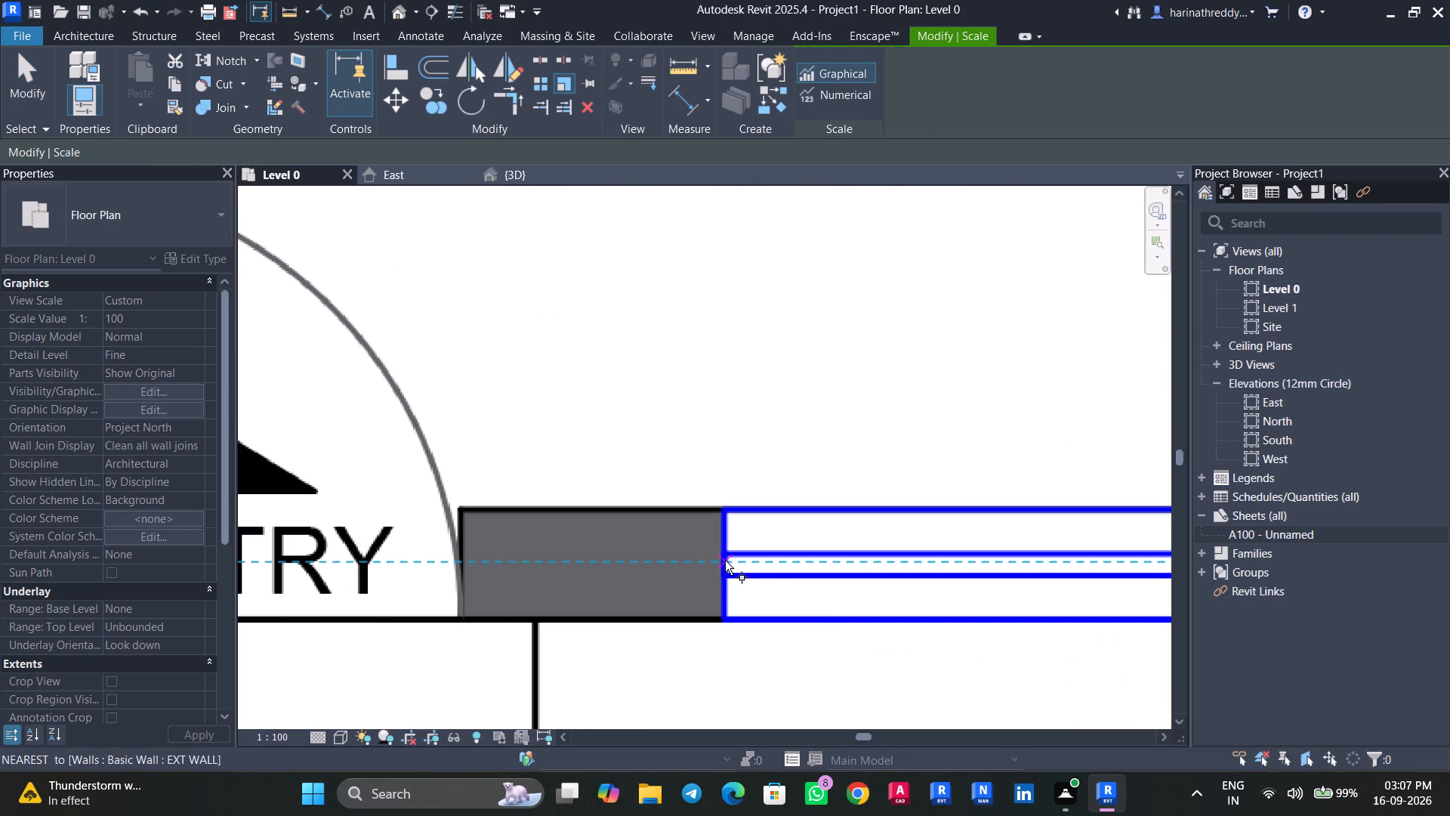
{"action": "left_click", "coordinate": [725, 561]}
{"action": "middle_click_drag", "start_coordinate": [1087, 544], "coordinate": [581, 546]}
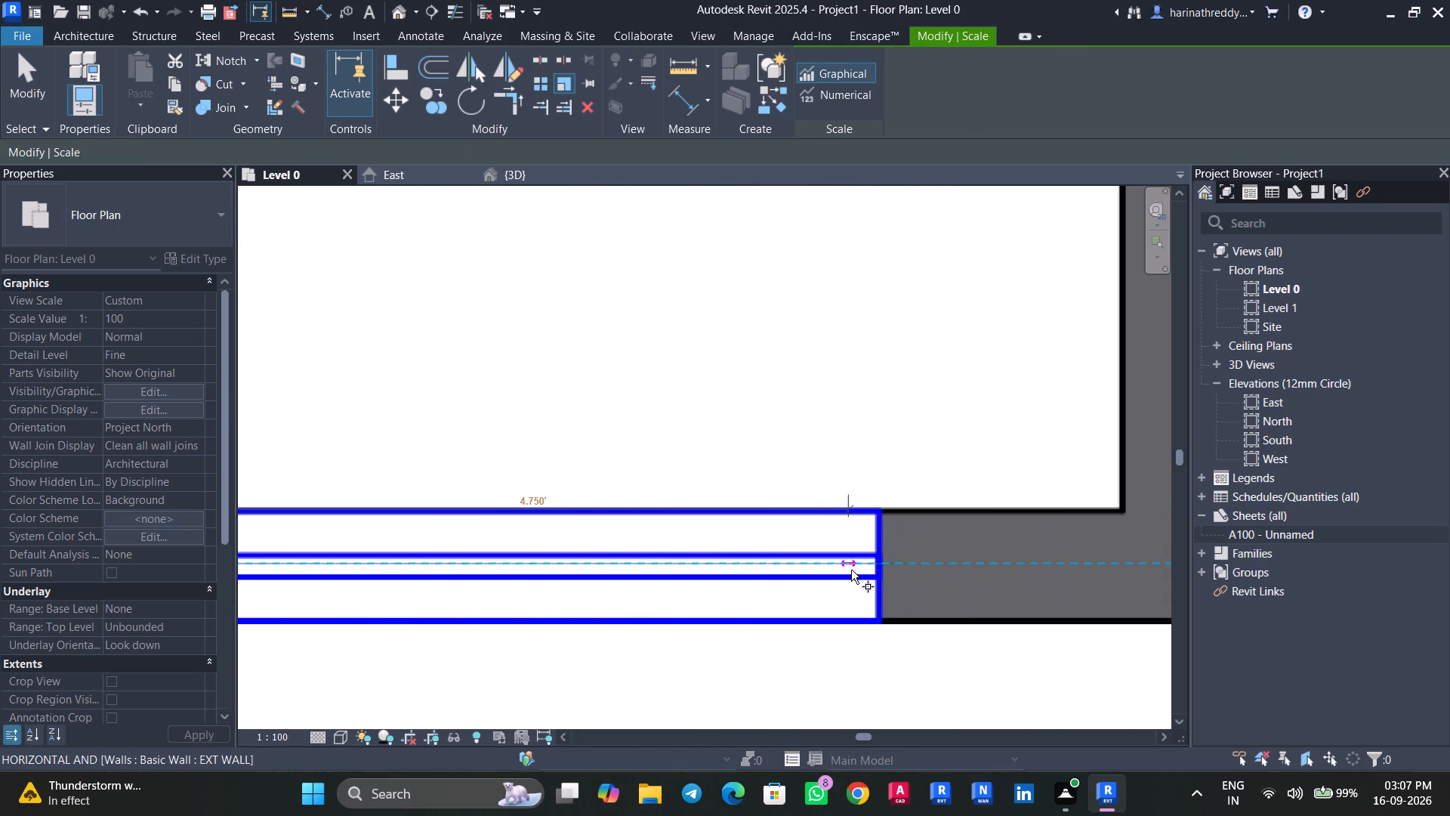
{"action": "key", "text": "Escape"}
Measure the hall window in the exterior wall along the 32' side with the same Scale reference method.
{"action": "scroll", "coordinate": [849, 465], "scroll_direction": "down", "scroll_amount": 2}
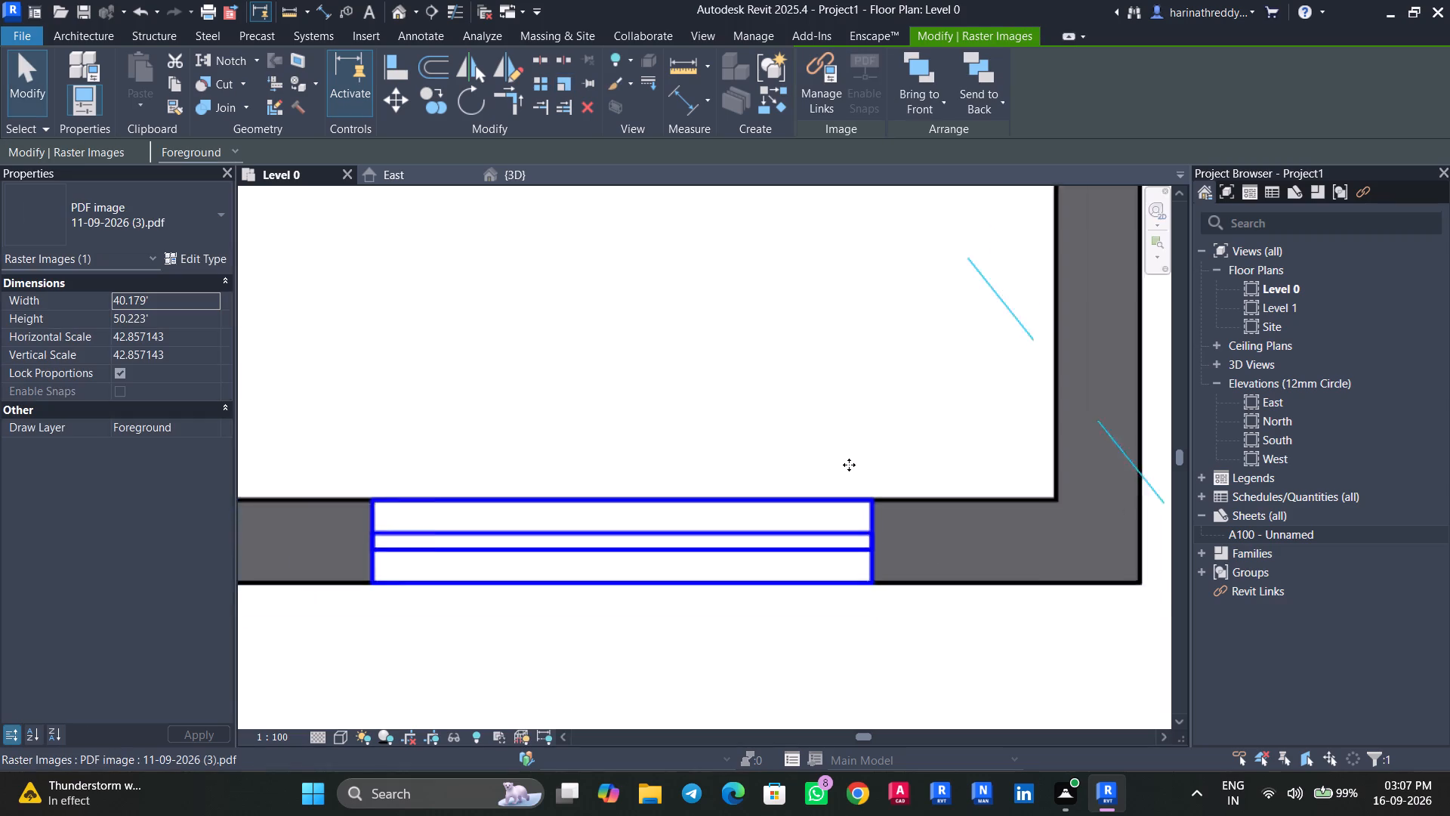
{"action": "scroll", "coordinate": [849, 465], "scroll_direction": "down", "scroll_amount": 6}
{"action": "scroll", "coordinate": [870, 428], "scroll_direction": "up", "scroll_amount": 1}
{"action": "scroll", "coordinate": [870, 428], "scroll_direction": "down", "scroll_amount": 2}
{"action": "middle_click_drag", "start_coordinate": [865, 425], "coordinate": [634, 797]}
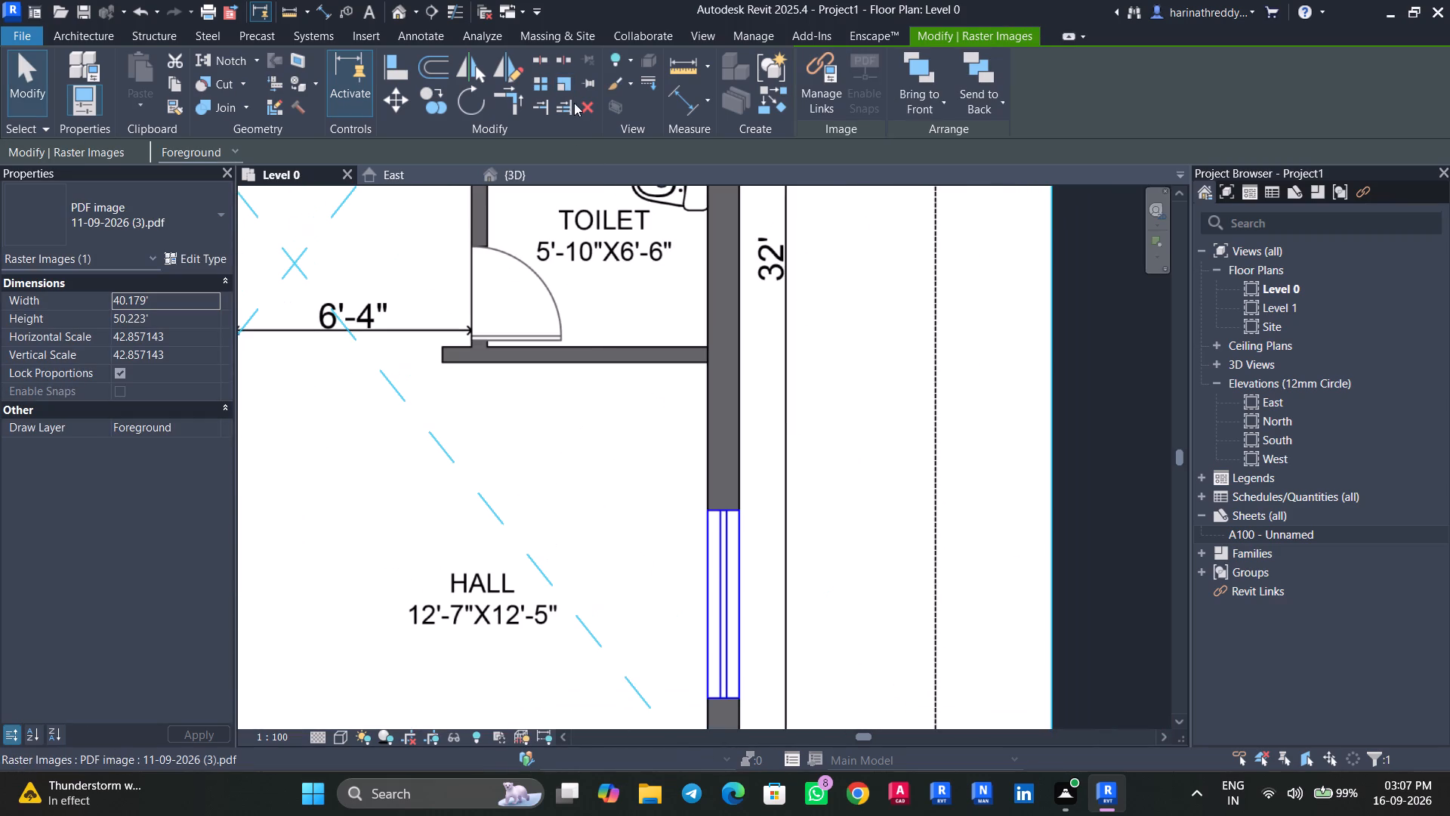
{"action": "left_click", "coordinate": [569, 85]}
{"action": "scroll", "coordinate": [736, 674], "scroll_direction": "up", "scroll_amount": 6}
{"action": "scroll", "coordinate": [696, 732], "scroll_direction": "up", "scroll_amount": 1}
{"action": "middle_click_drag", "start_coordinate": [696, 732], "coordinate": [706, 618]}
{"action": "scroll", "coordinate": [706, 619], "scroll_direction": "up", "scroll_amount": 1}
{"action": "middle_click_drag", "start_coordinate": [712, 617], "coordinate": [722, 530]}
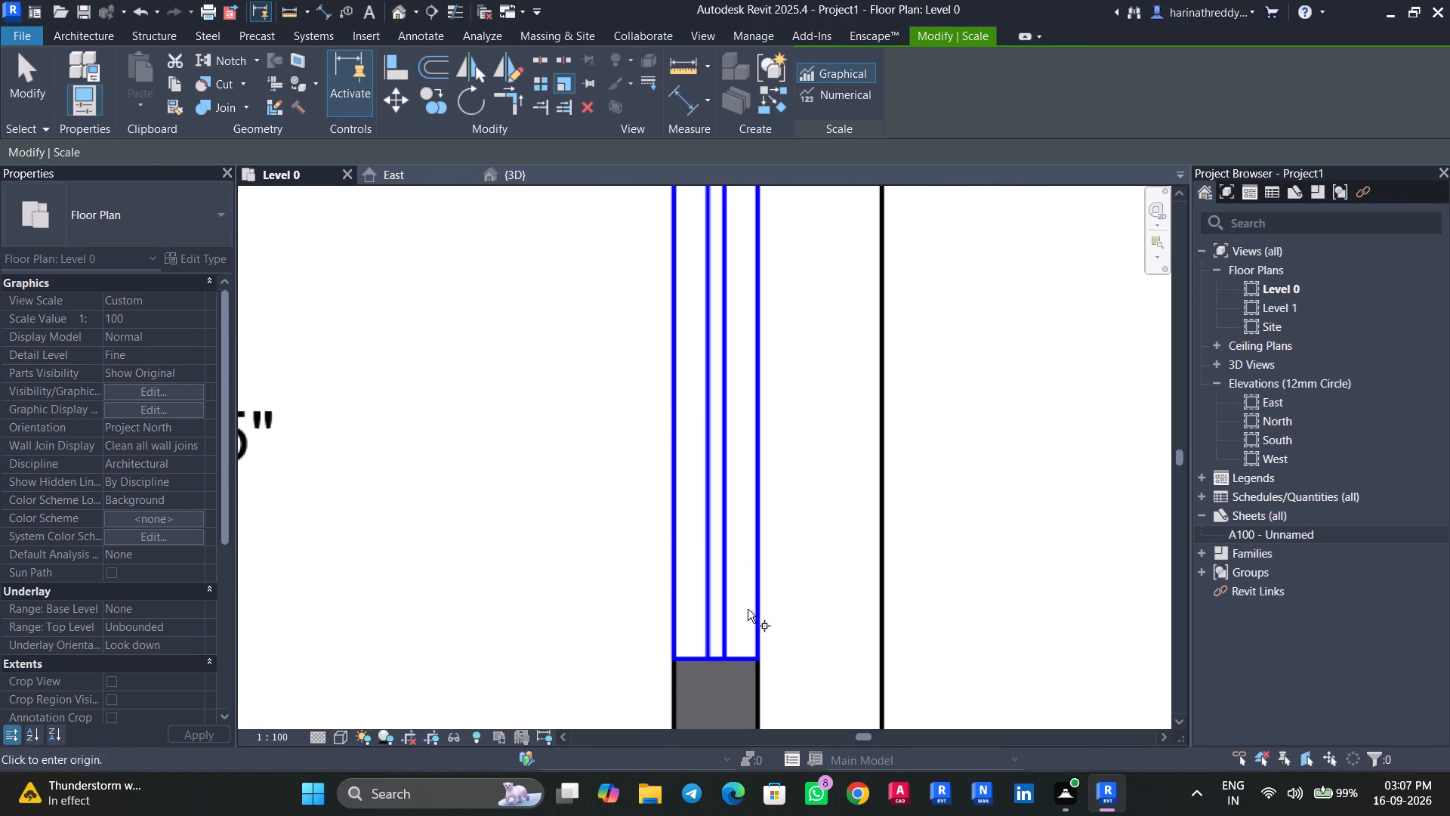
{"action": "left_click", "coordinate": [713, 657]}
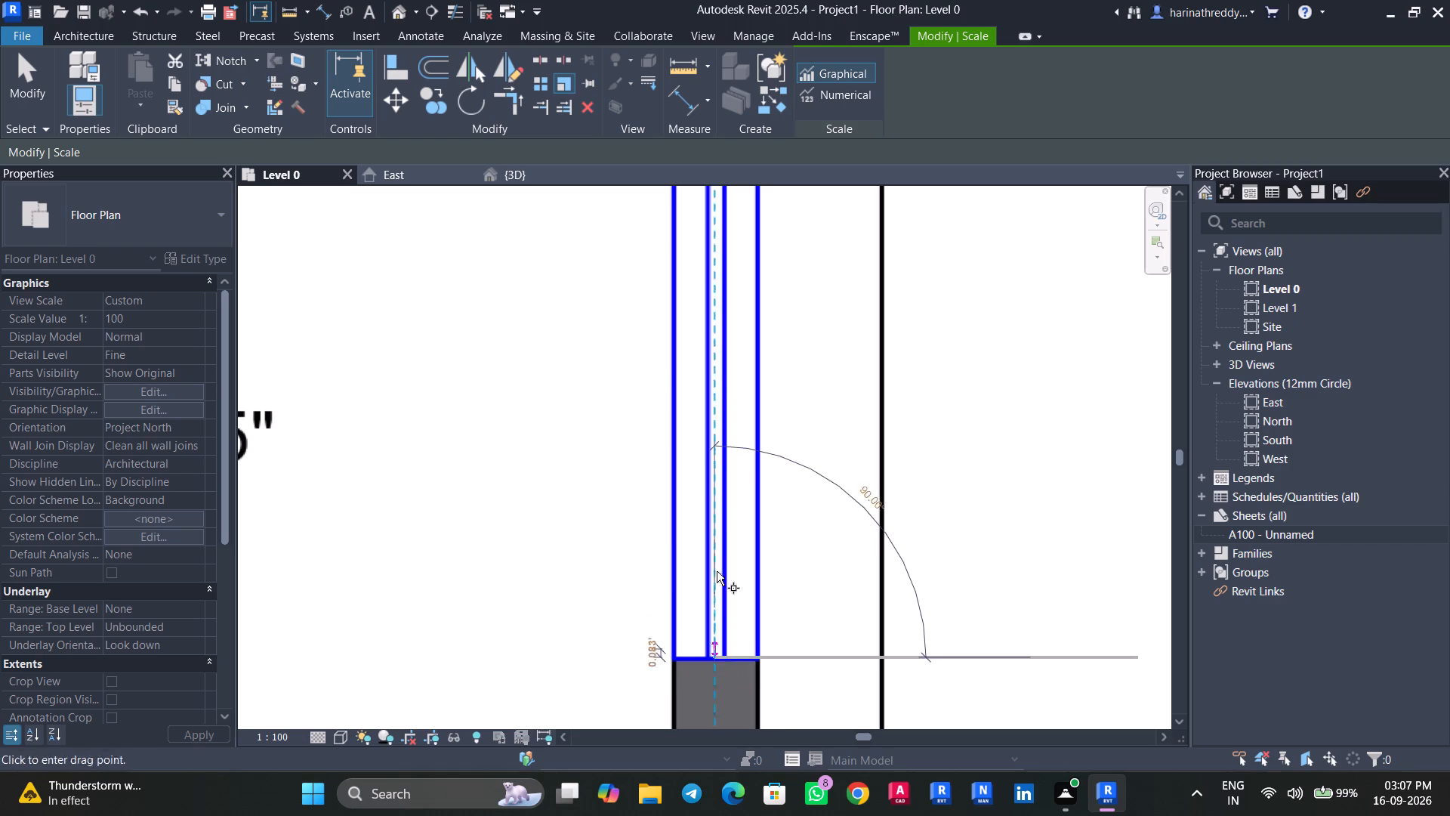
{"action": "middle_click_drag", "start_coordinate": [708, 381], "coordinate": [726, 592]}
{"action": "scroll", "coordinate": [725, 589], "scroll_direction": "up", "scroll_amount": 1}
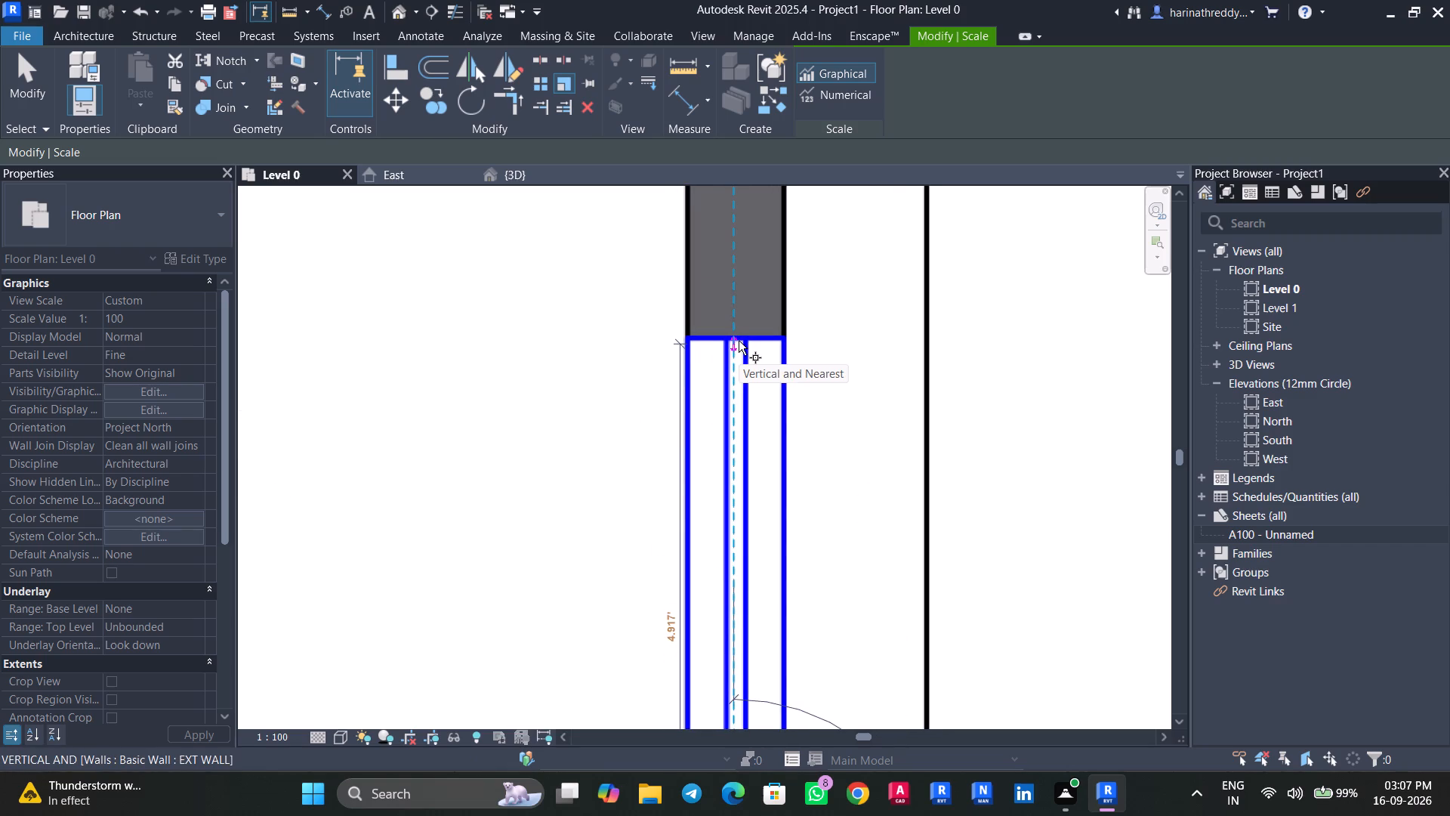
{"action": "key", "text": "Escape"}
Measure the kitchen's two windows, the one beside the stove and the one behind the sink, with Scale reference points.
{"action": "scroll", "coordinate": [733, 347], "scroll_direction": "down", "scroll_amount": 13}
{"action": "middle_click_drag", "start_coordinate": [727, 354], "coordinate": [726, 379]}
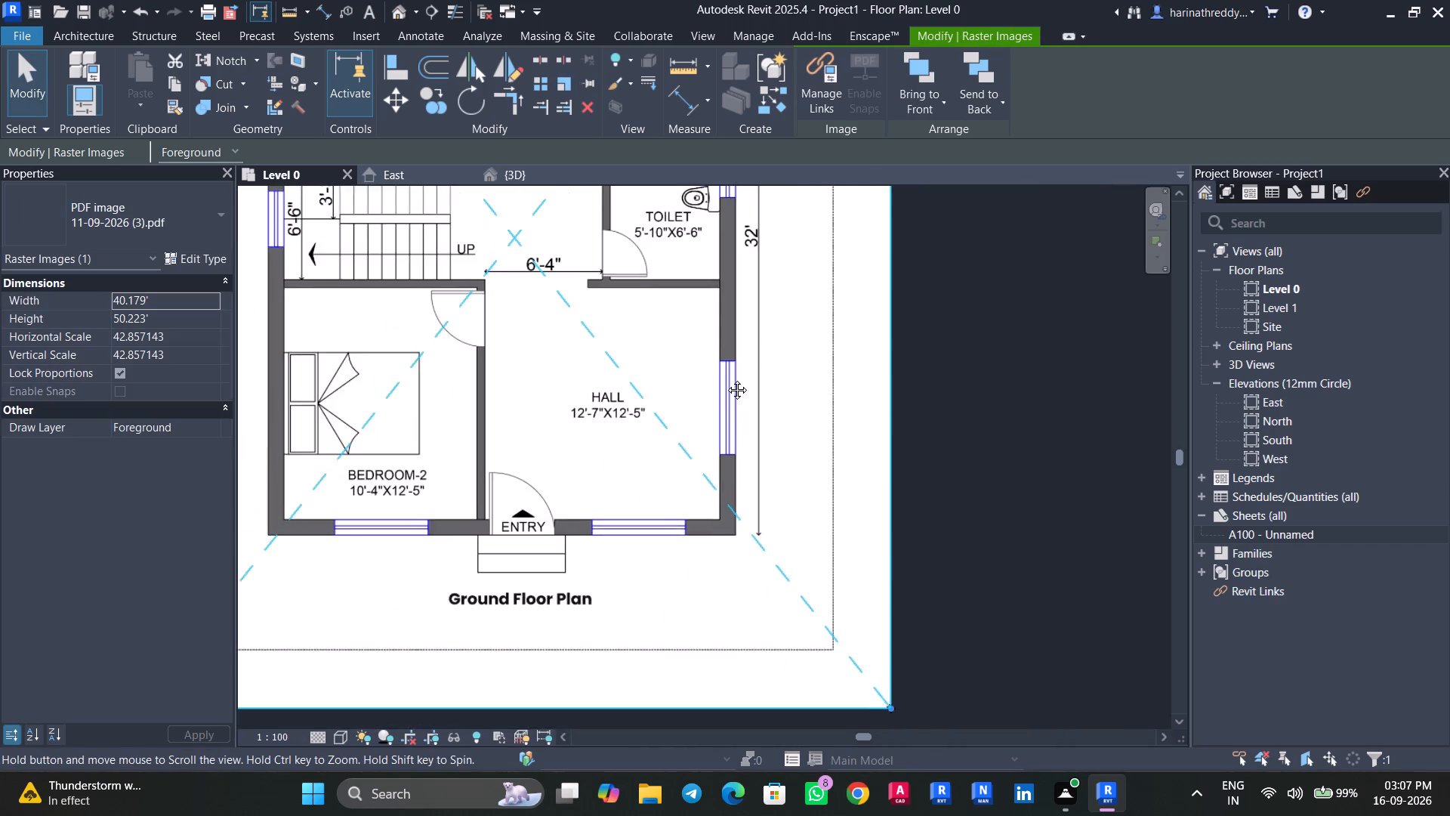
{"action": "middle_click_drag", "start_coordinate": [726, 379], "coordinate": [776, 675]}
{"action": "middle_click_drag", "start_coordinate": [380, 471], "coordinate": [475, 546]}
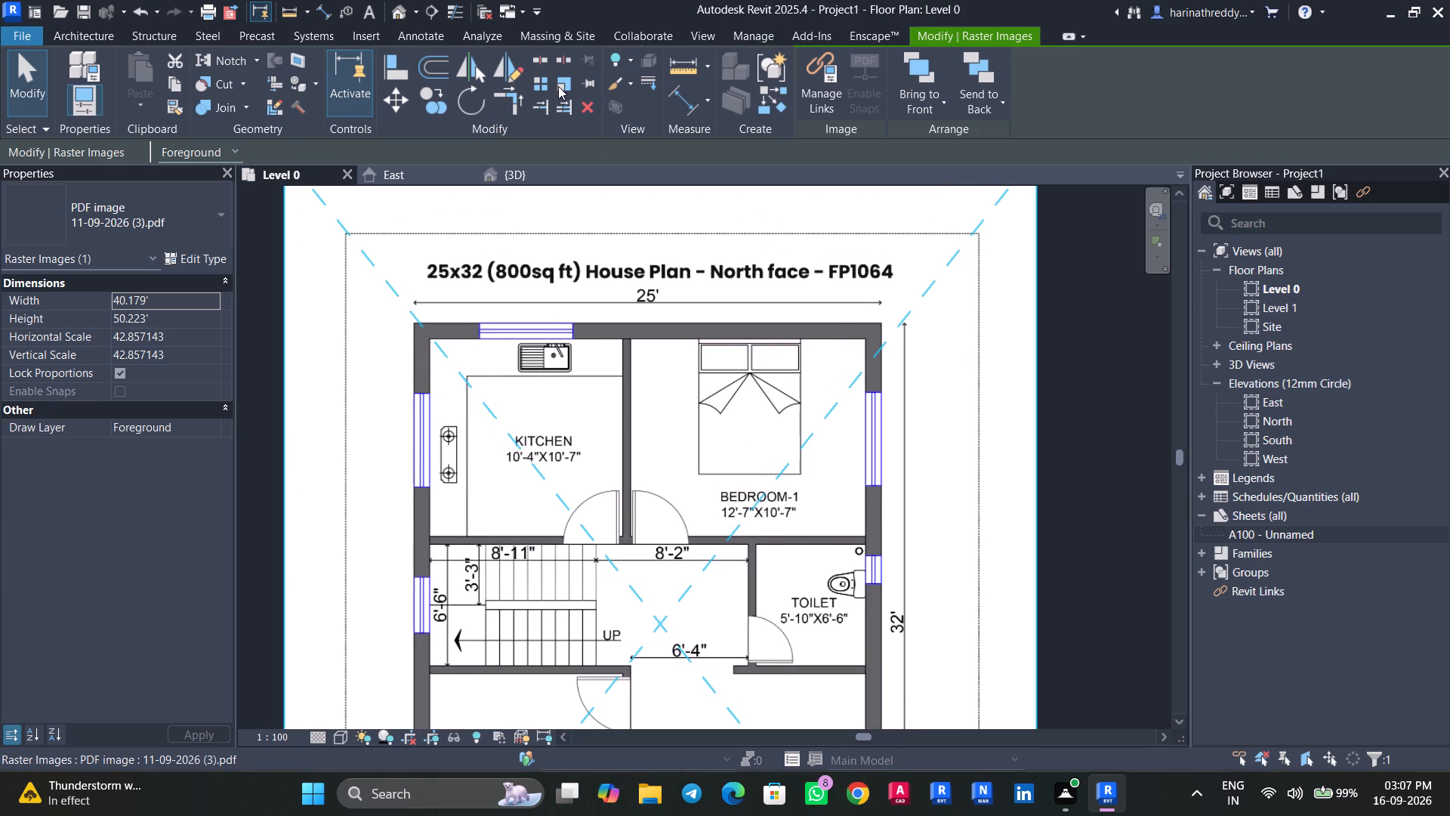
{"action": "left_click", "coordinate": [558, 85]}
{"action": "scroll", "coordinate": [417, 455], "scroll_direction": "up", "scroll_amount": 7}
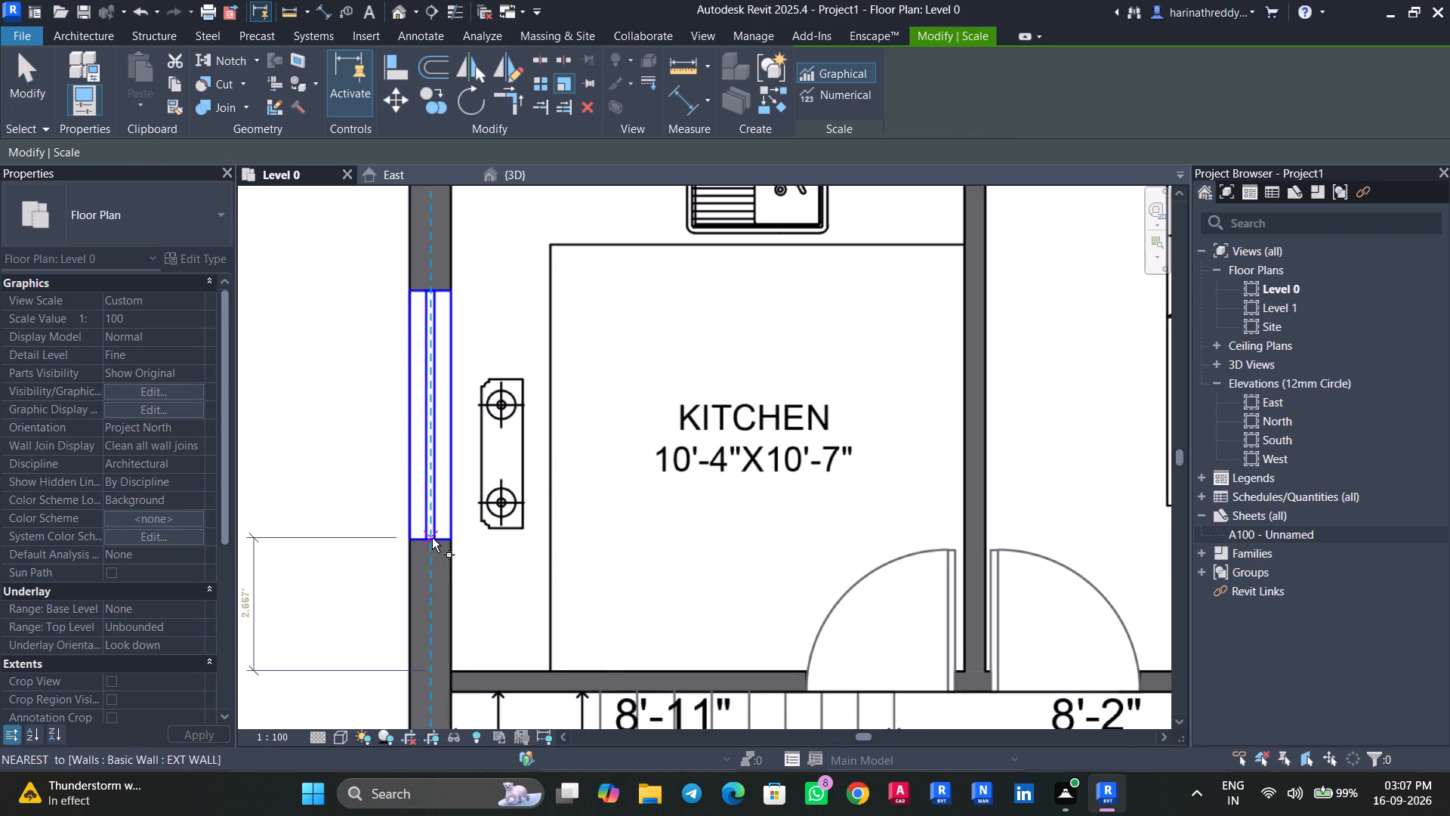
{"action": "left_click", "coordinate": [432, 538]}
{"action": "key", "text": "Escape"}
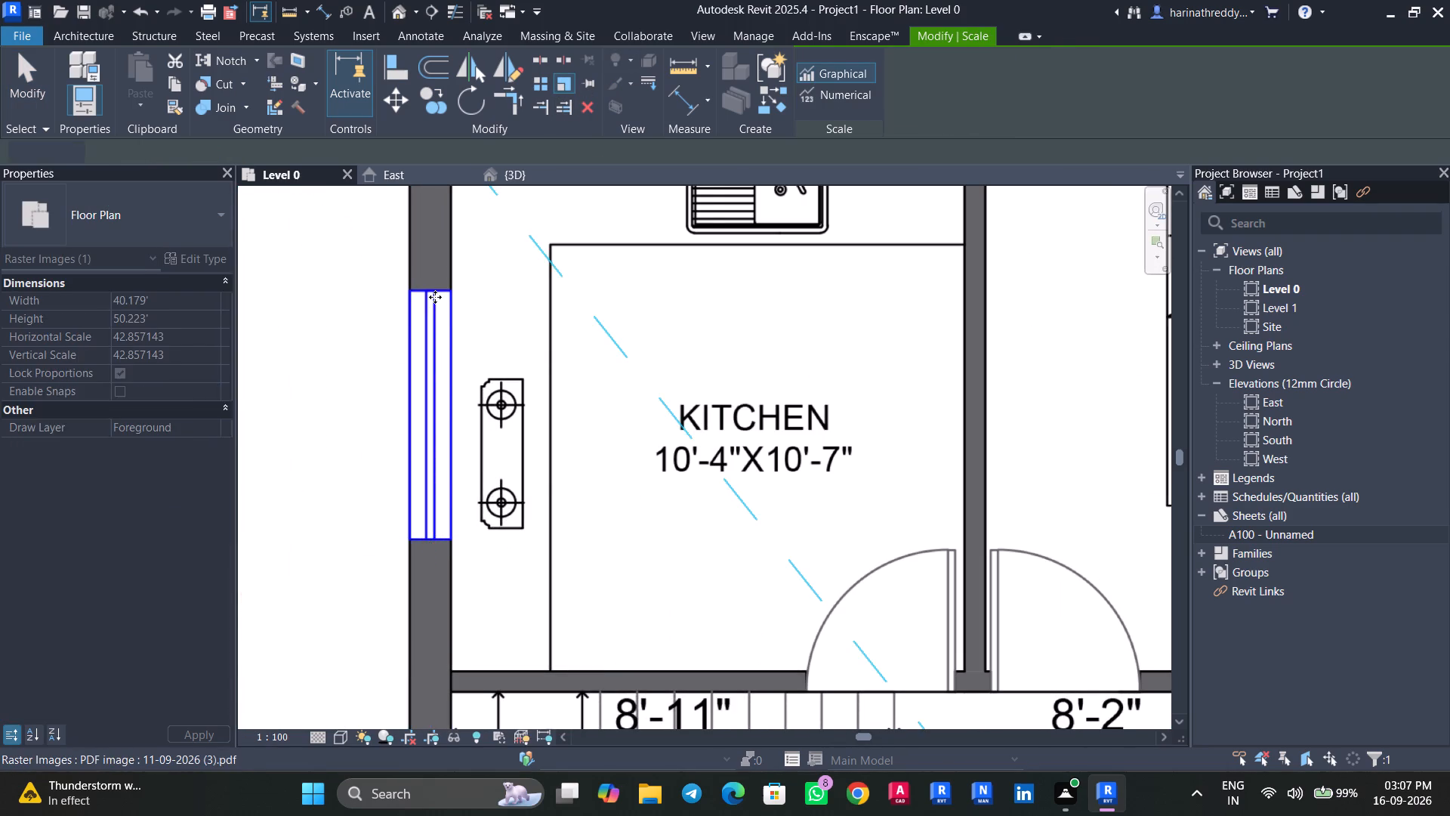
{"action": "scroll", "coordinate": [637, 331], "scroll_direction": "down", "scroll_amount": 6}
{"action": "middle_click_drag", "start_coordinate": [654, 348], "coordinate": [572, 441]}
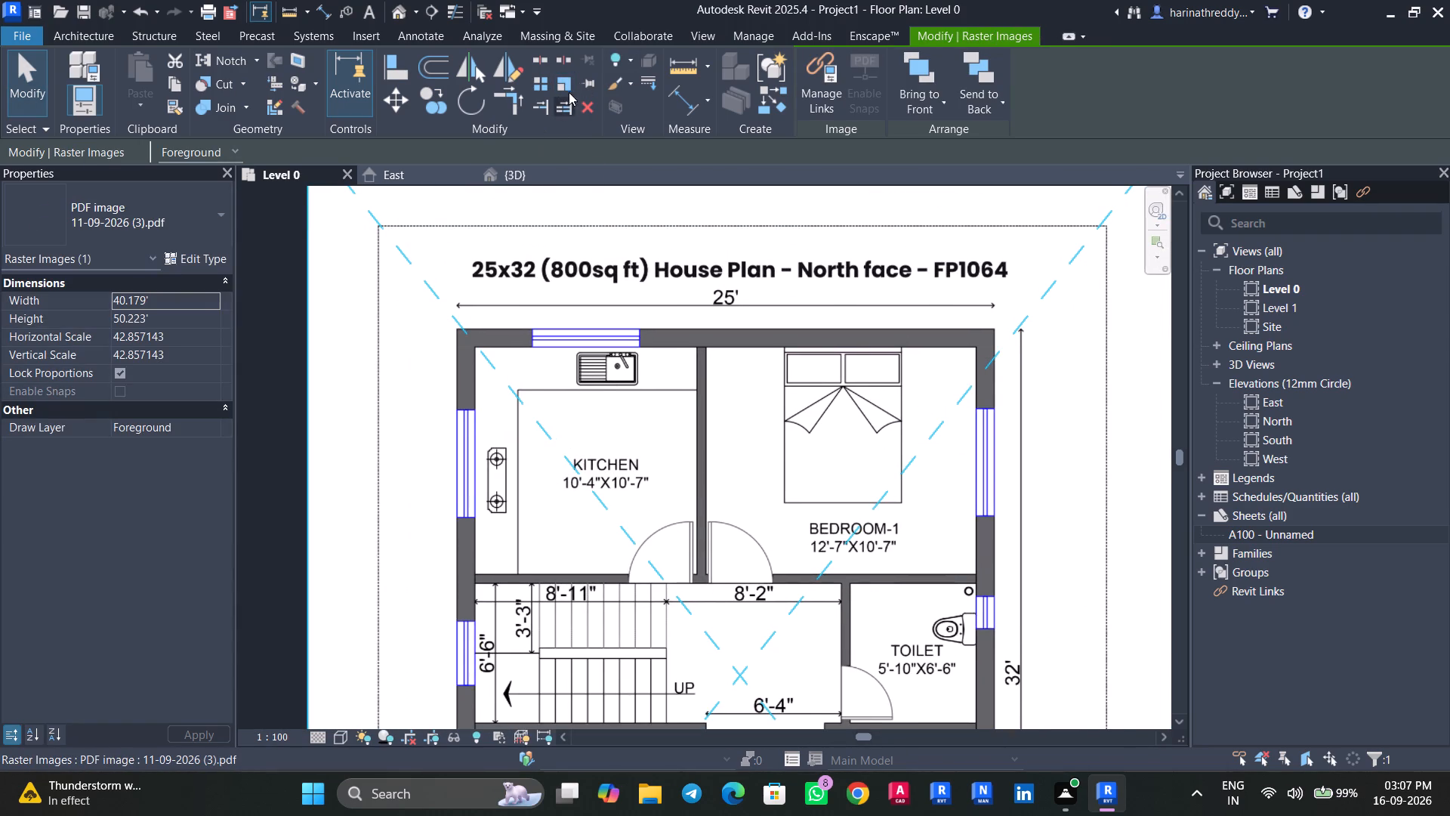
{"action": "left_click", "coordinate": [564, 82]}
{"action": "scroll", "coordinate": [526, 365], "scroll_direction": "up", "scroll_amount": 4}
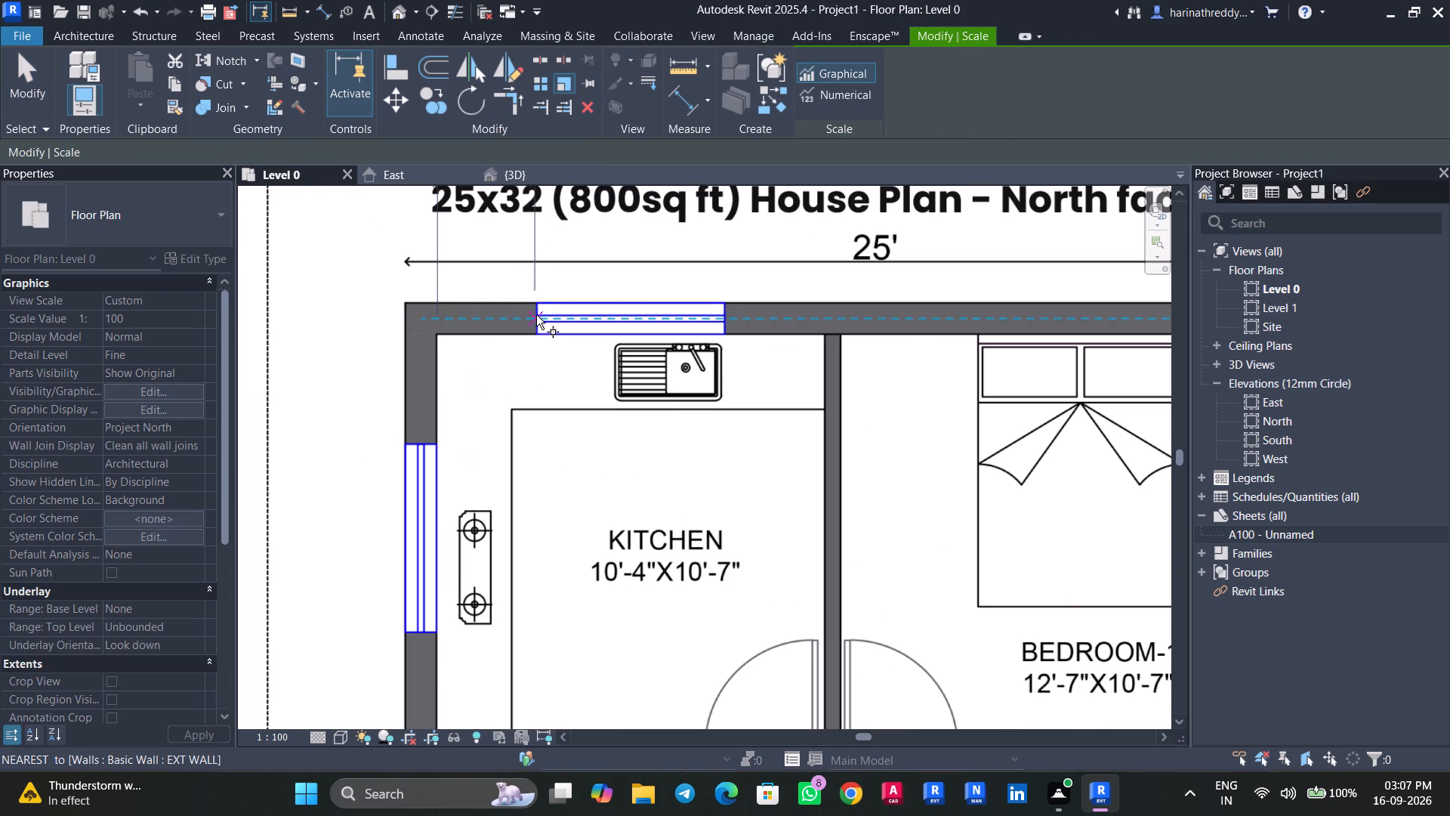
{"action": "left_click", "coordinate": [536, 315]}
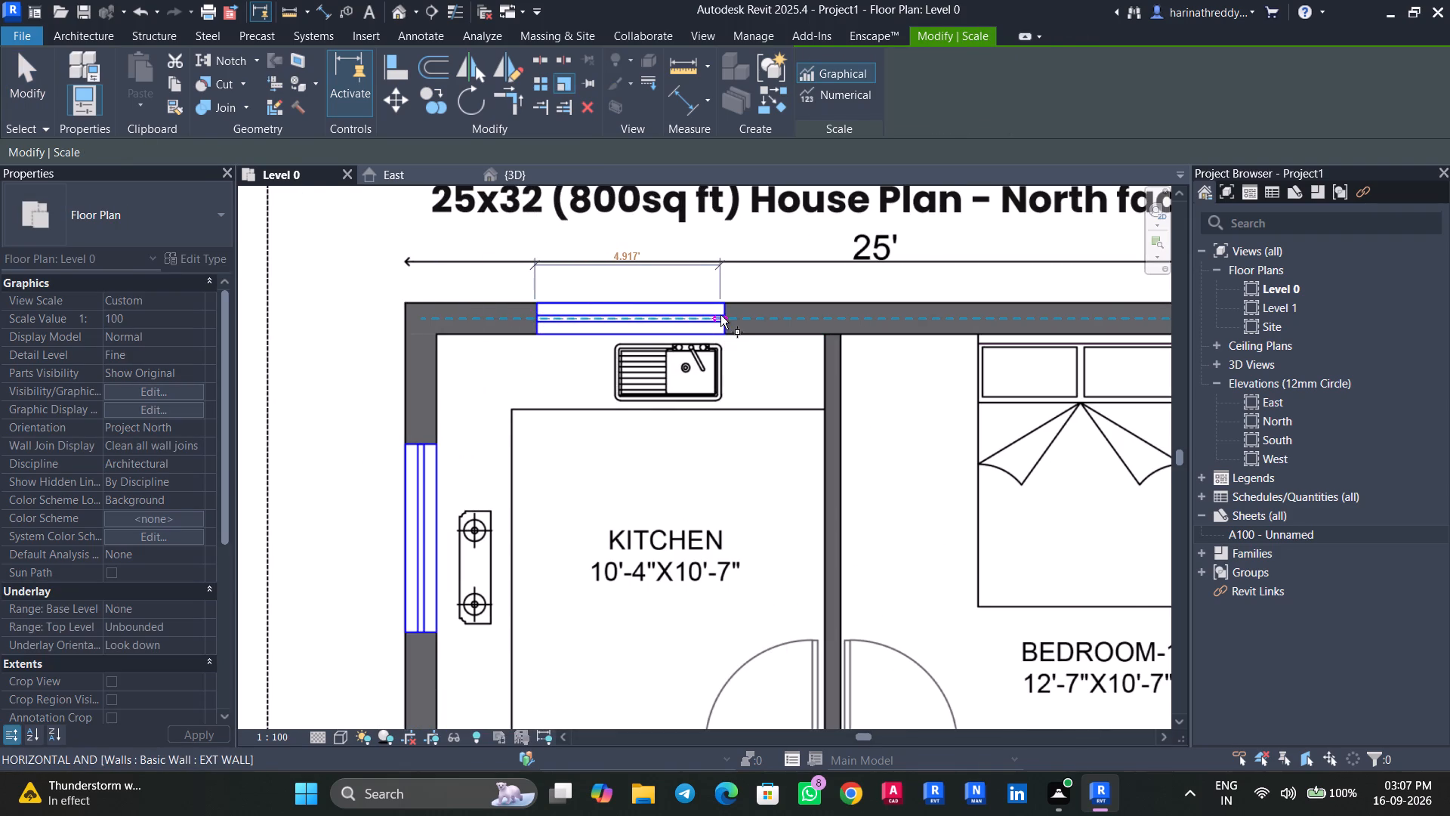
{"action": "key", "text": "Escape"}
Measure the Bedroom-1 window in the exterior wall along the 32' side with Scale reference points.
{"action": "middle_click_drag", "start_coordinate": [762, 328], "coordinate": [487, 333]}
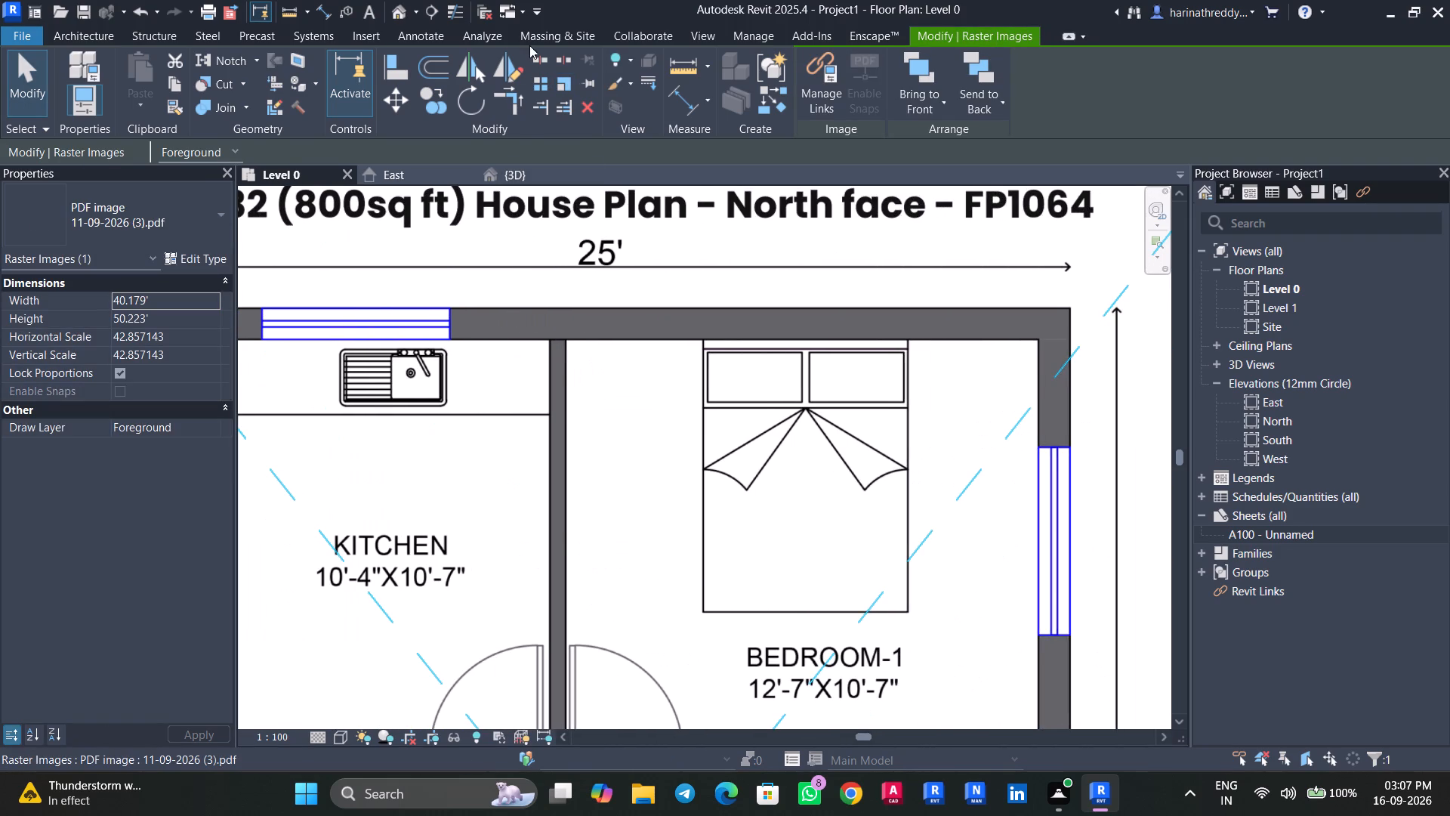
{"action": "left_click", "coordinate": [567, 81]}
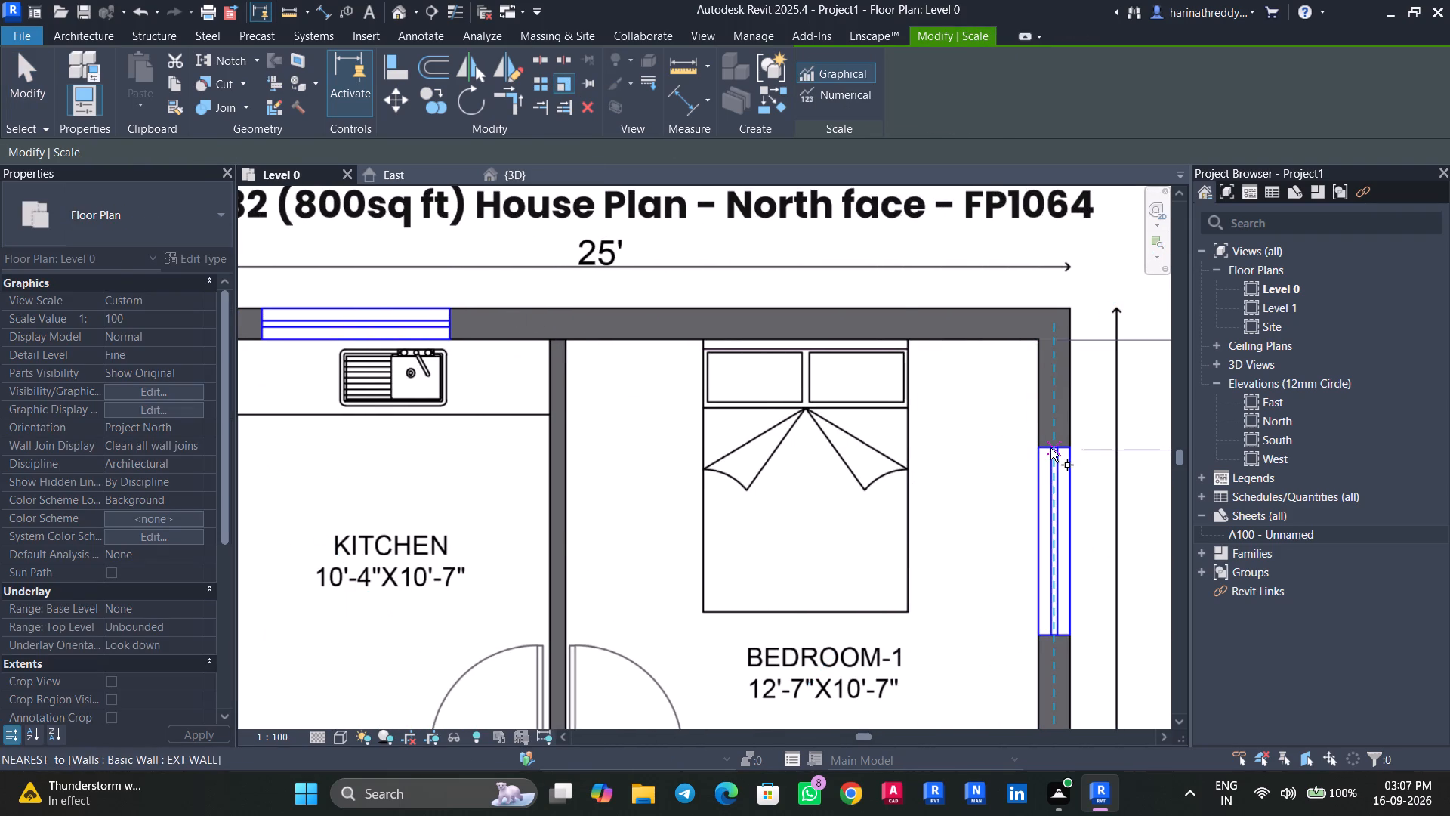
{"action": "left_click", "coordinate": [1050, 448]}
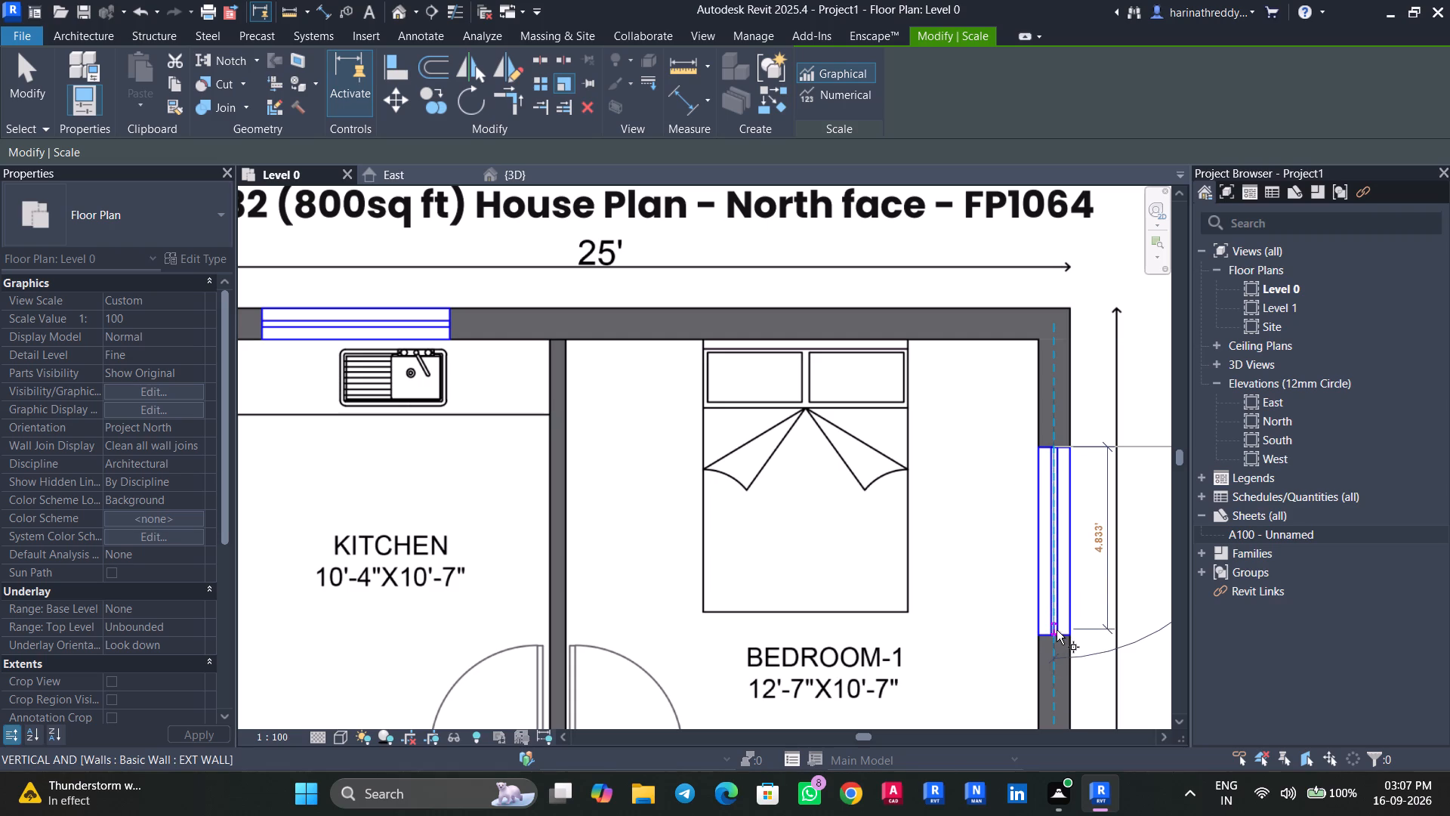
{"action": "key", "text": "Escape"}
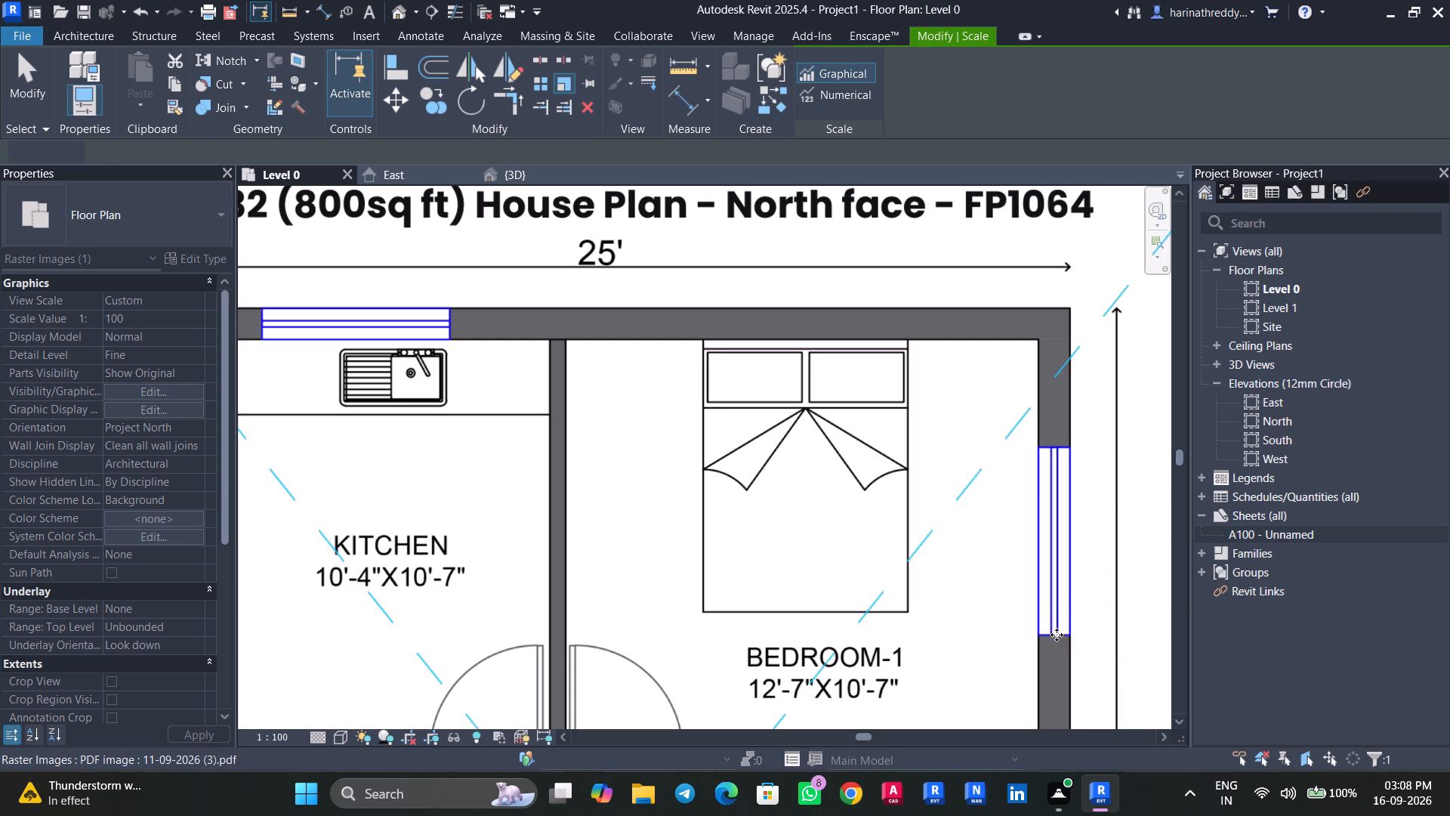
Measure the staircase window in the exterior wall with Scale reference points, without scaling the PDF.
{"action": "scroll", "coordinate": [563, 512], "scroll_direction": "down", "scroll_amount": 5}
{"action": "middle_click_drag", "start_coordinate": [563, 512], "coordinate": [821, 412]}
{"action": "scroll", "coordinate": [799, 426], "scroll_direction": "down", "scroll_amount": 3}
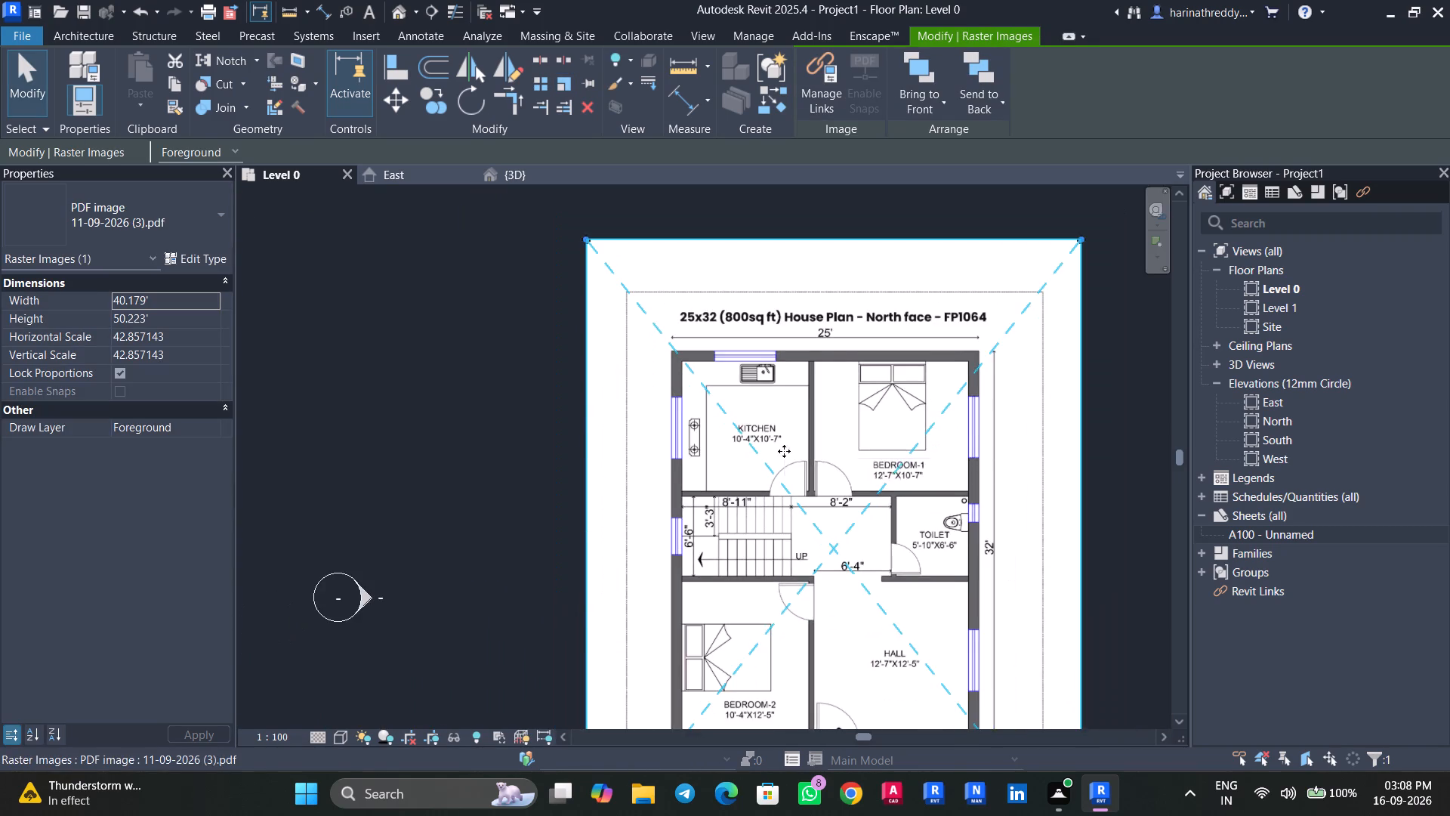
{"action": "middle_click_drag", "start_coordinate": [782, 453], "coordinate": [629, 434]}
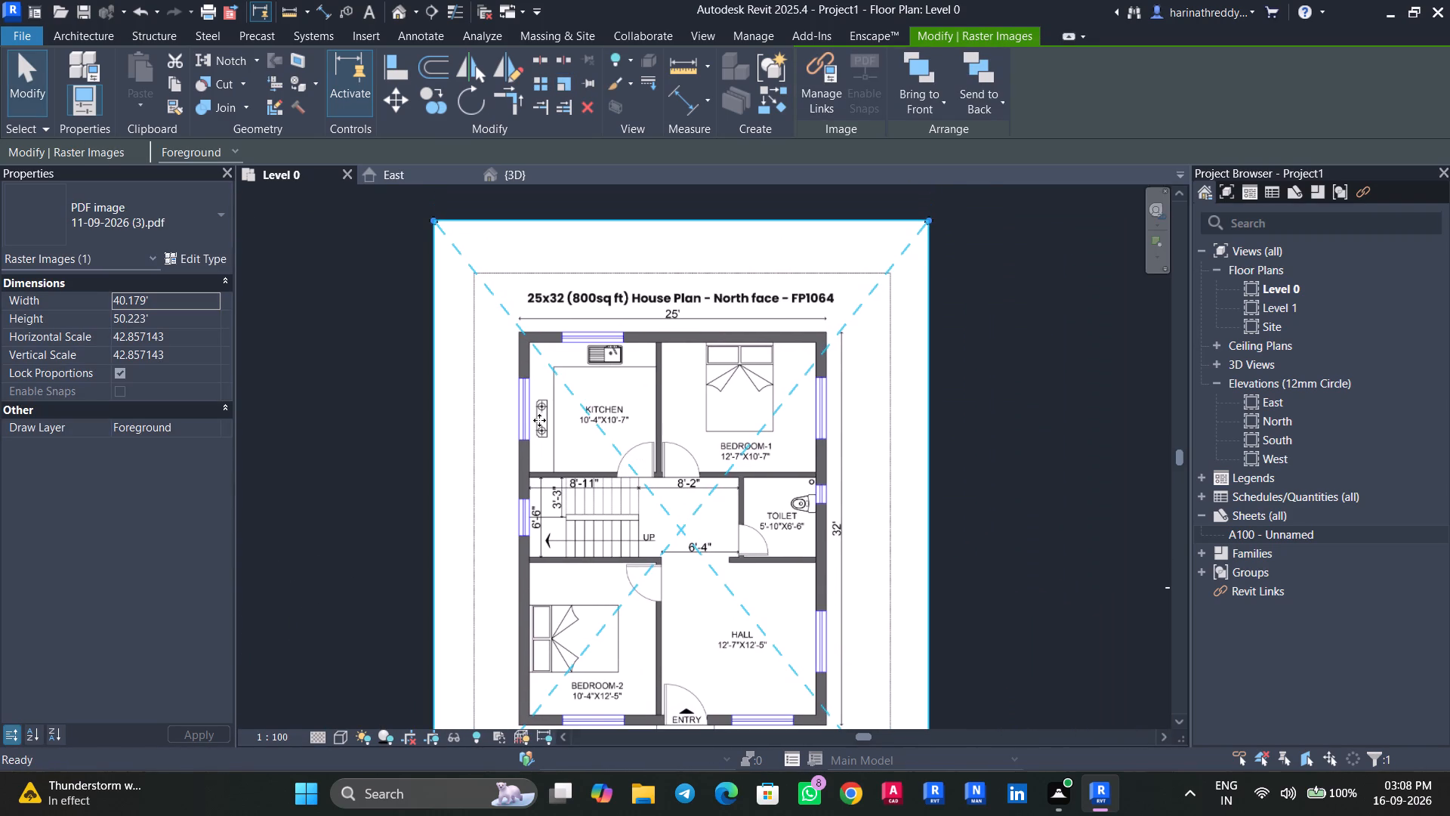
{"action": "scroll", "coordinate": [536, 413], "scroll_direction": "up", "scroll_amount": 2}
{"action": "left_click", "coordinate": [560, 82]}
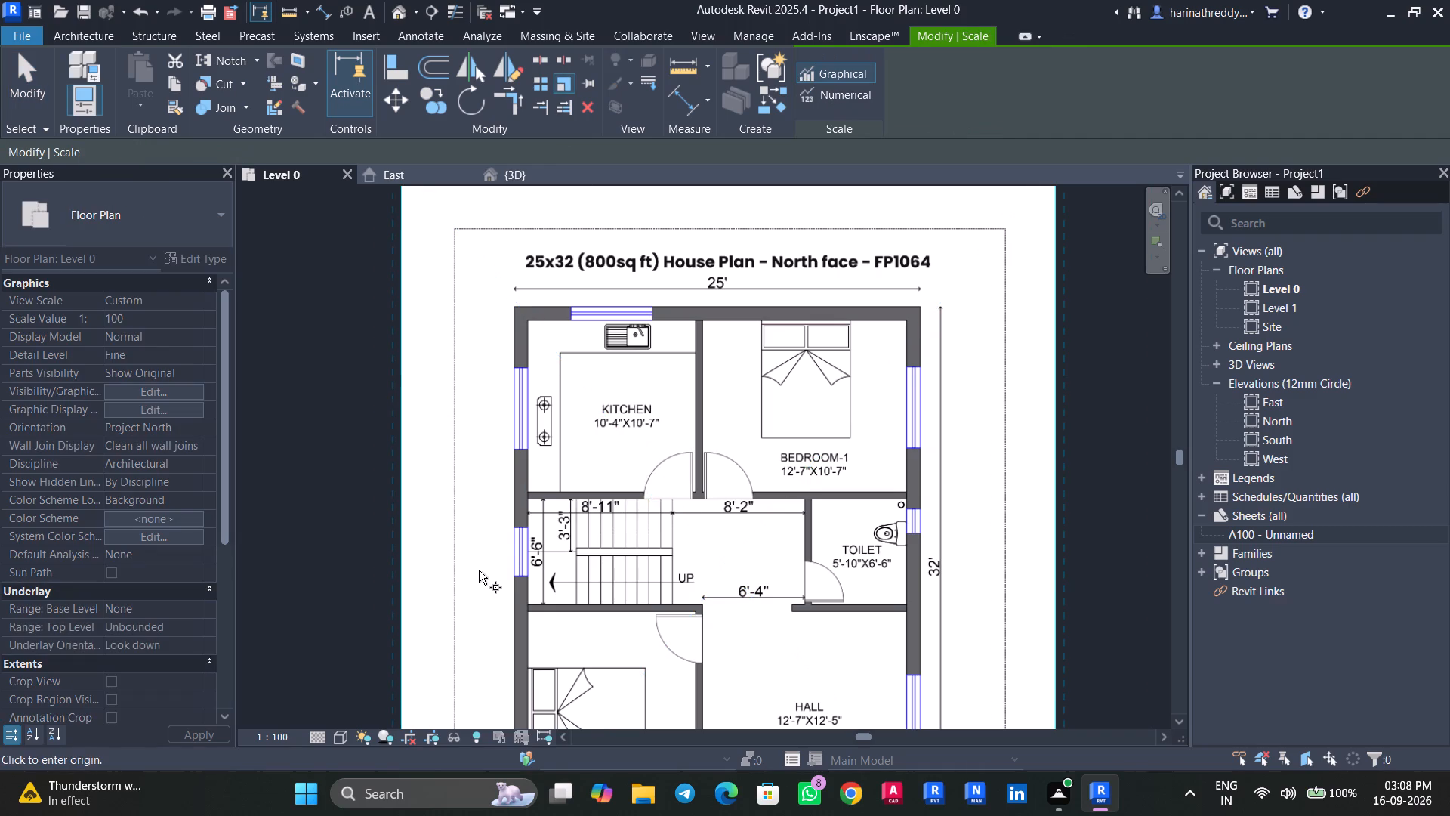
{"action": "scroll", "coordinate": [479, 570], "scroll_direction": "up", "scroll_amount": 7}
{"action": "scroll", "coordinate": [588, 589], "scroll_direction": "up", "scroll_amount": 3}
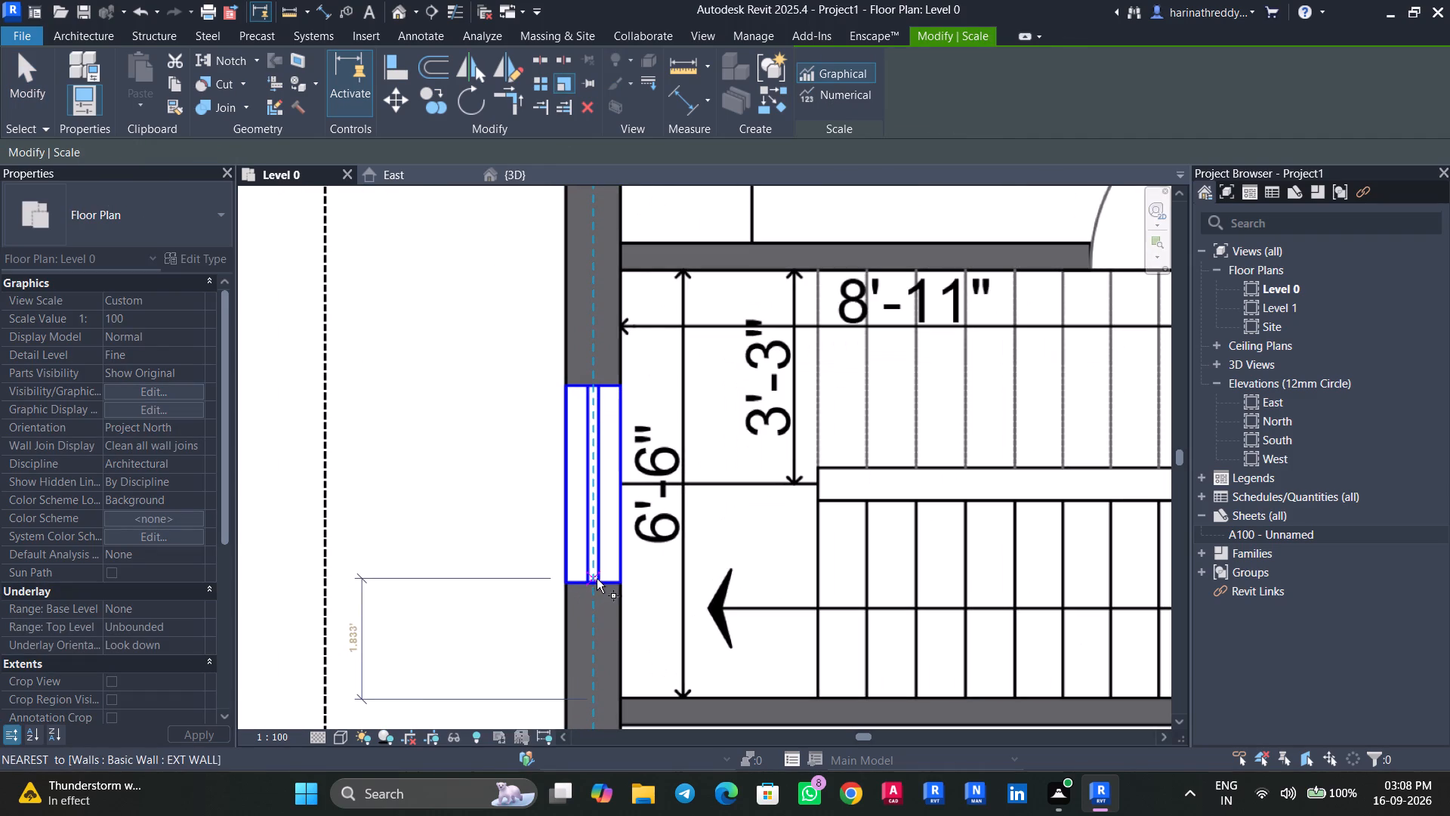
{"action": "left_click", "coordinate": [591, 581]}
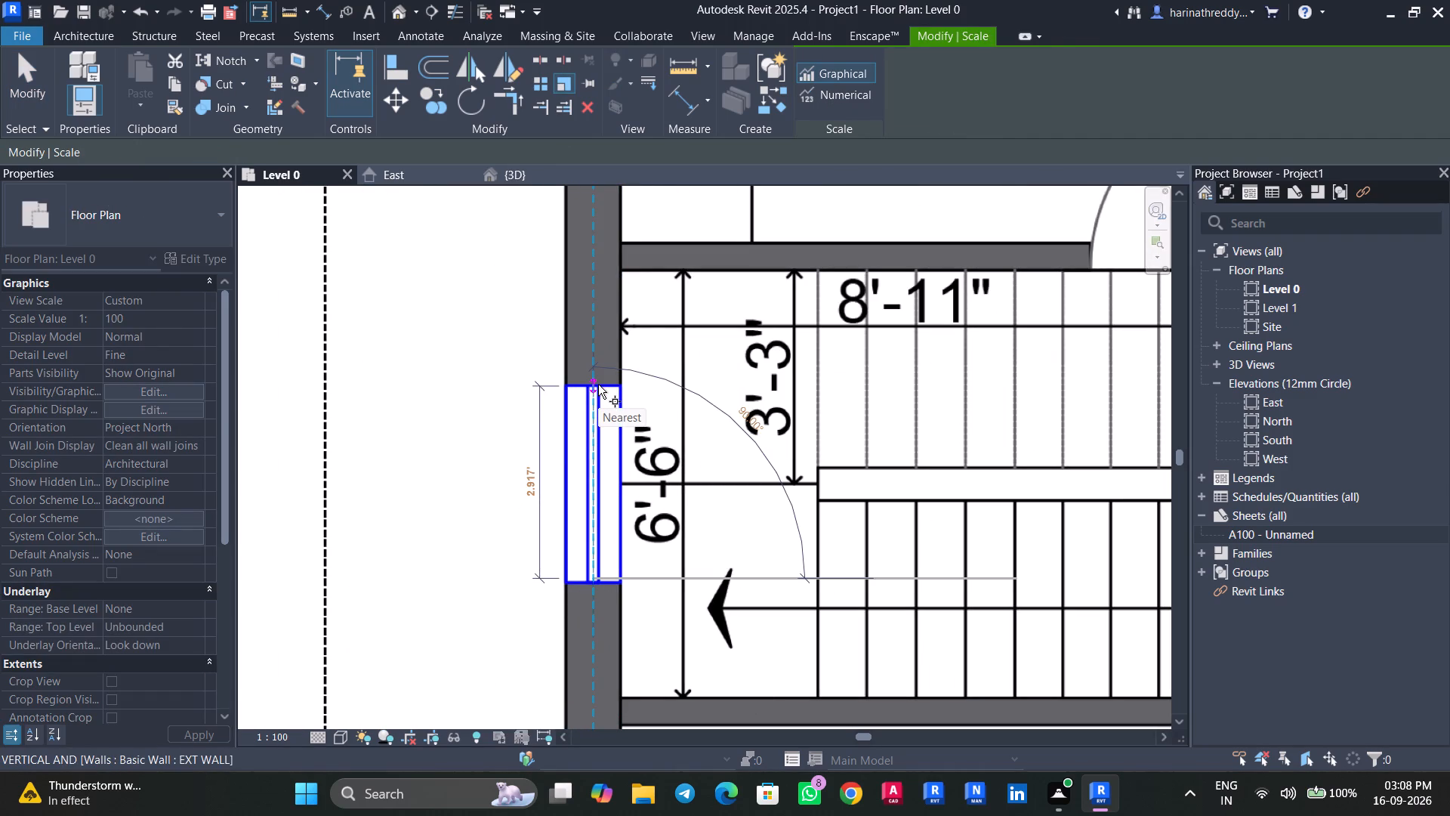
{"action": "key", "text": "Escape"}
Measure the toilet window in the exterior wall along the 32' side with Scale reference points, without scaling the PDF.
{"action": "scroll", "coordinate": [709, 423], "scroll_direction": "down", "scroll_amount": 9}
{"action": "middle_click_drag", "start_coordinate": [778, 438], "coordinate": [384, 440]}
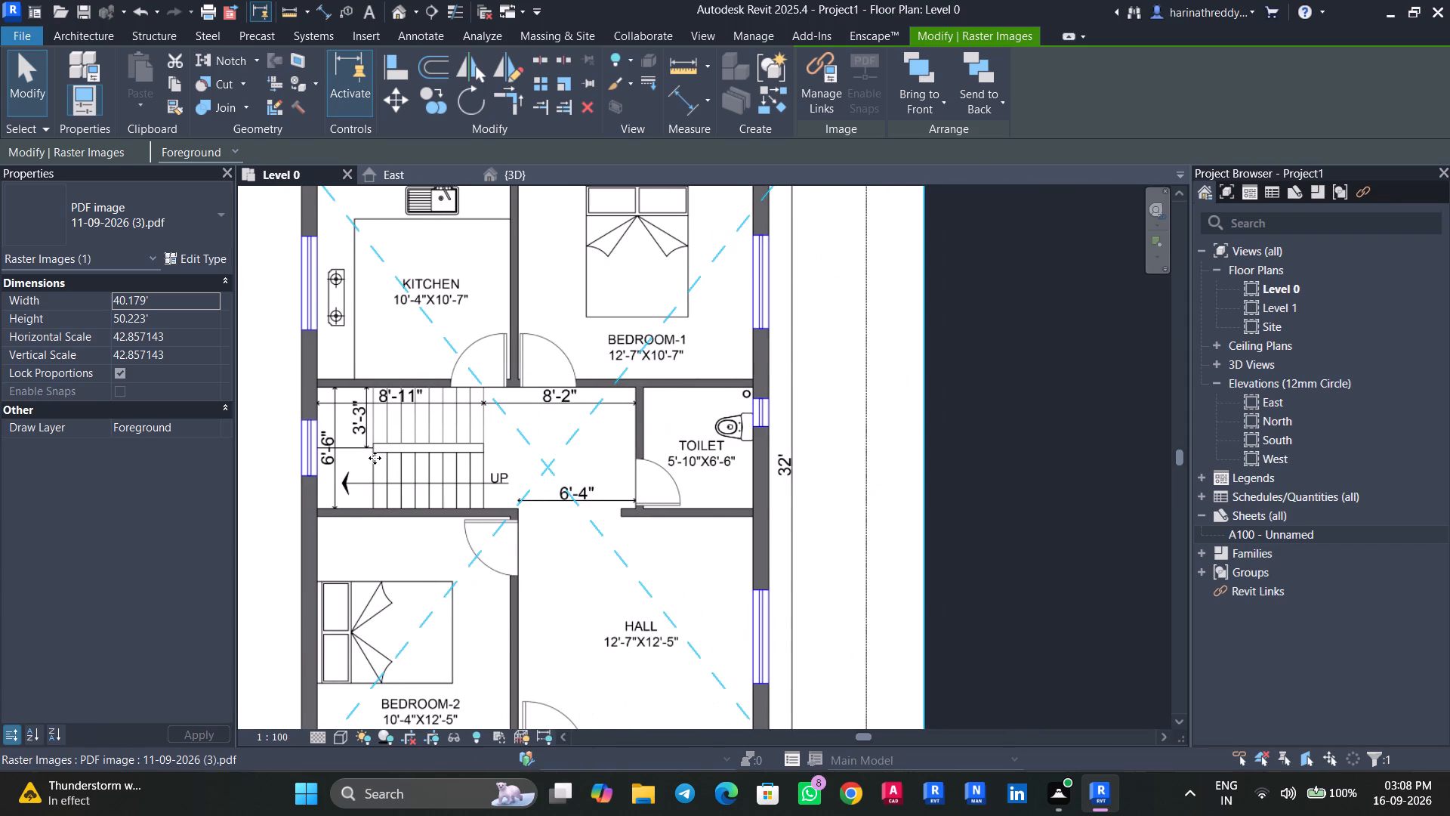
{"action": "left_click", "coordinate": [568, 80]}
{"action": "scroll", "coordinate": [774, 450], "scroll_direction": "up", "scroll_amount": 5}
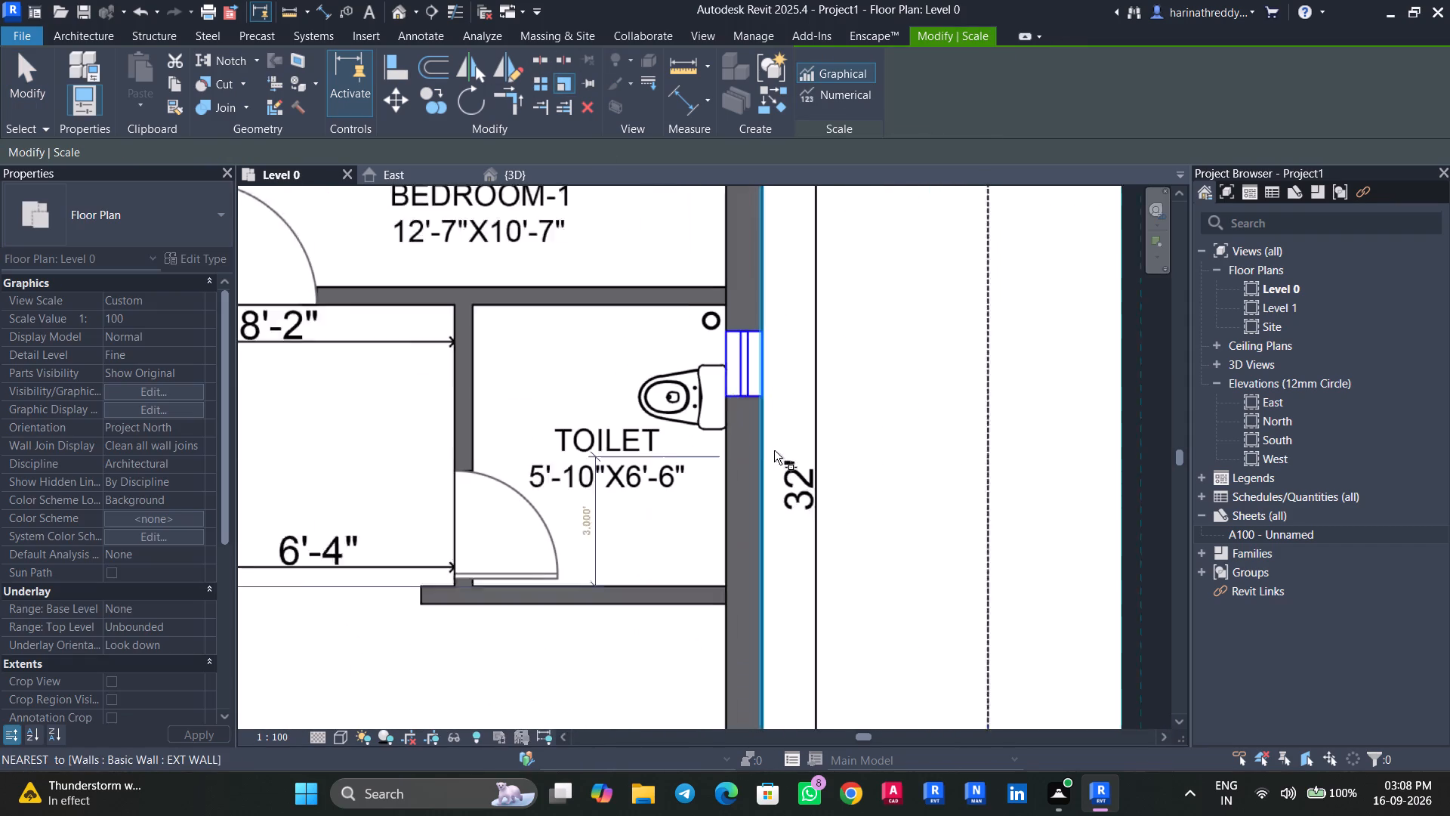
{"action": "scroll", "coordinate": [774, 450], "scroll_direction": "up", "scroll_amount": 2}
{"action": "scroll", "coordinate": [745, 395], "scroll_direction": "up", "scroll_amount": 6}
{"action": "left_click", "coordinate": [730, 375]}
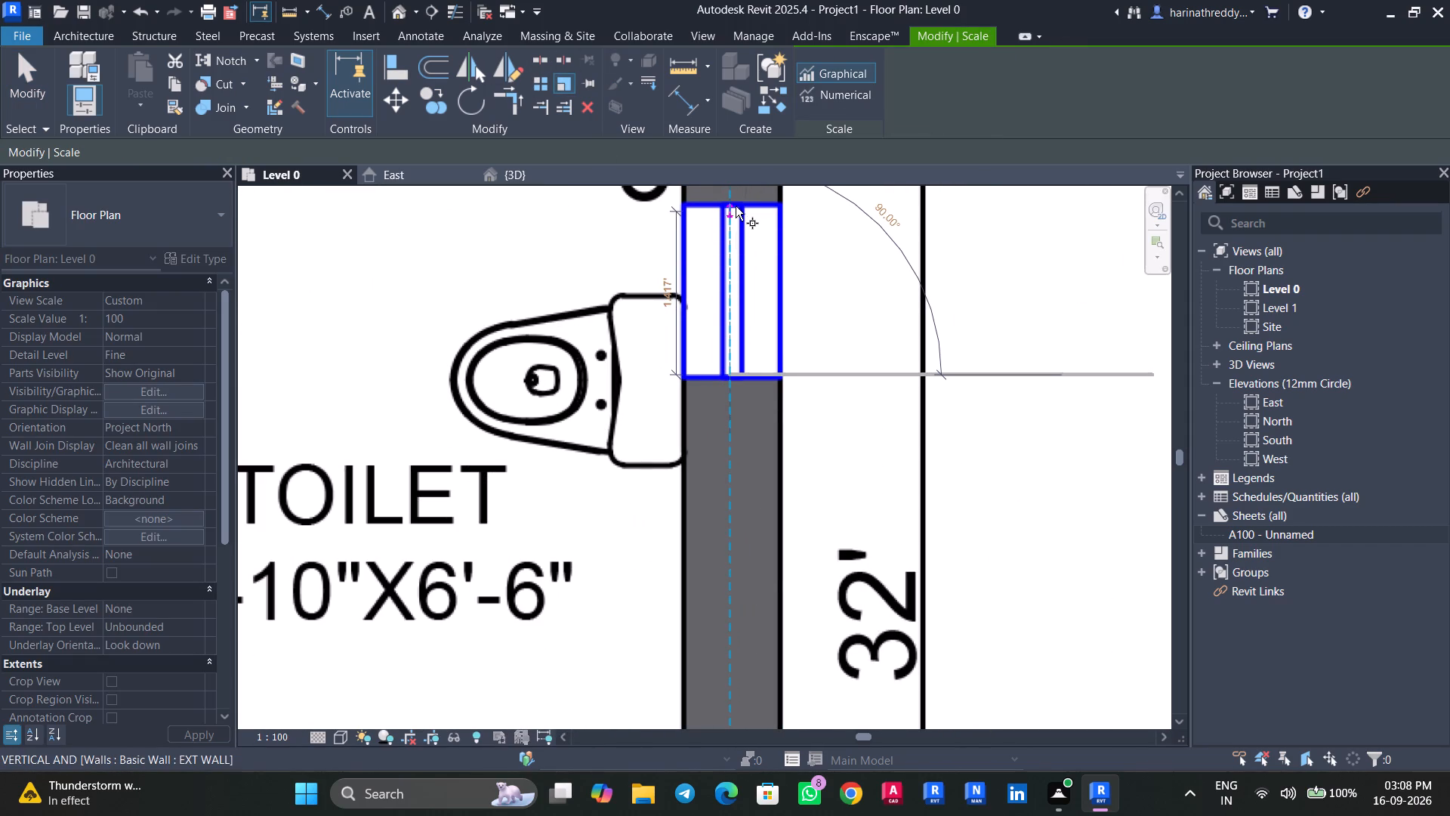
{"action": "scroll", "coordinate": [736, 206], "scroll_direction": "up", "scroll_amount": 6}
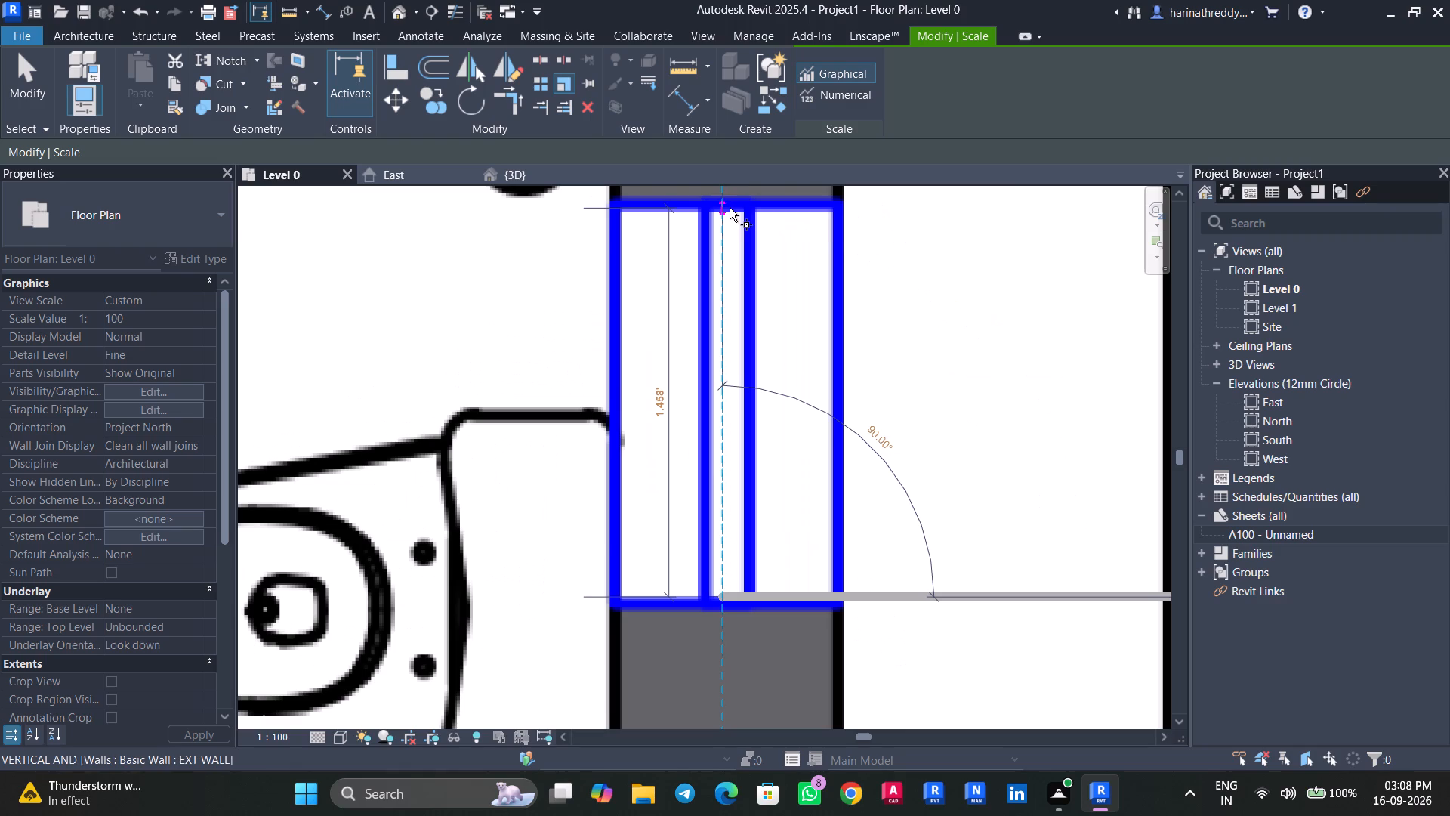
{"action": "scroll", "coordinate": [730, 208], "scroll_direction": "up", "scroll_amount": 1}
{"action": "key", "text": "Escape"}
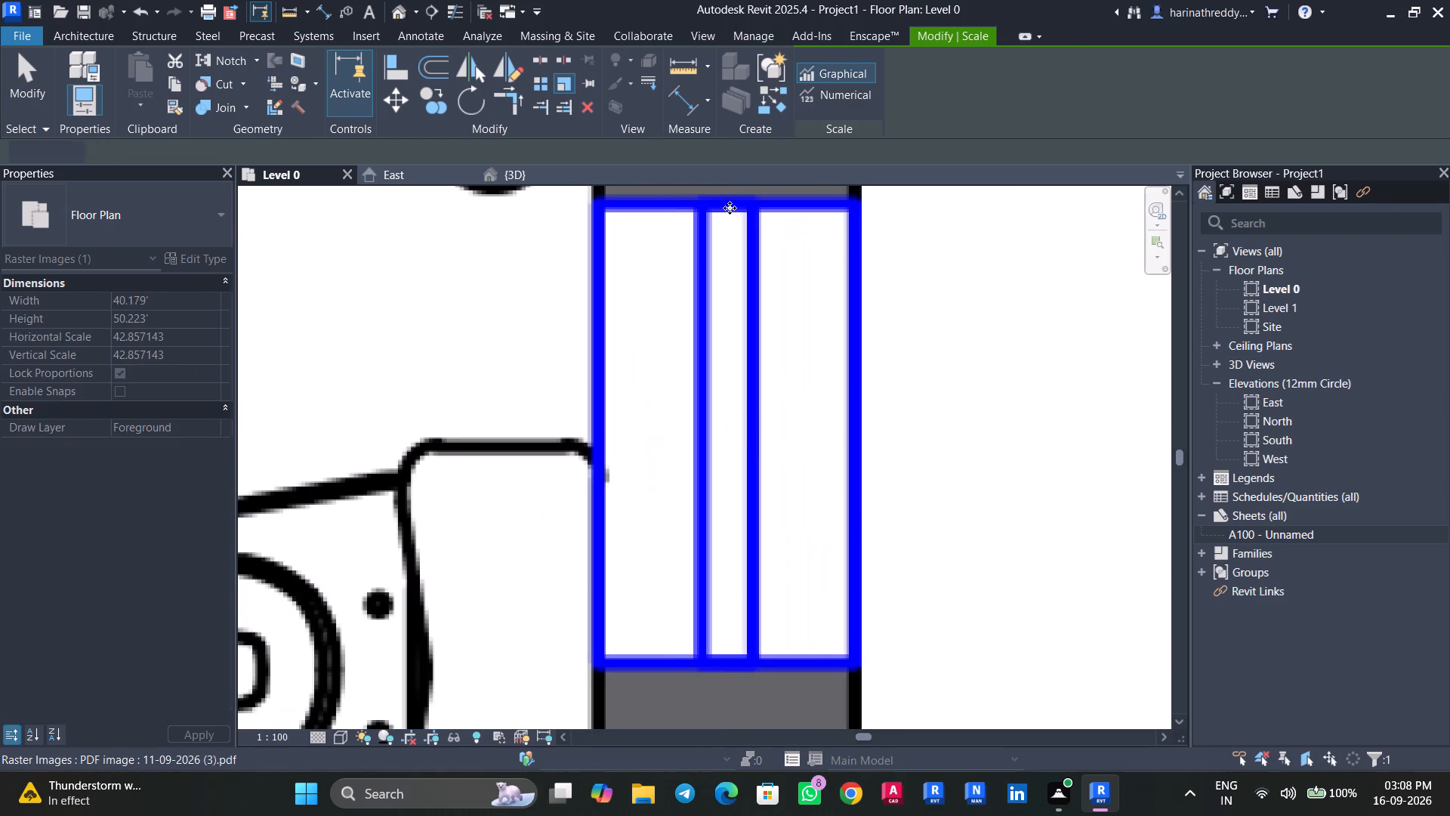
Start the Window tool and examine which window families and sizes are already available in the project.
{"action": "scroll", "coordinate": [717, 233], "scroll_direction": "down", "scroll_amount": 6}
{"action": "scroll", "coordinate": [692, 321], "scroll_direction": "down", "scroll_amount": 2}
{"action": "scroll", "coordinate": [692, 321], "scroll_direction": "up", "scroll_amount": 1}
{"action": "scroll", "coordinate": [692, 321], "scroll_direction": "down", "scroll_amount": 19}
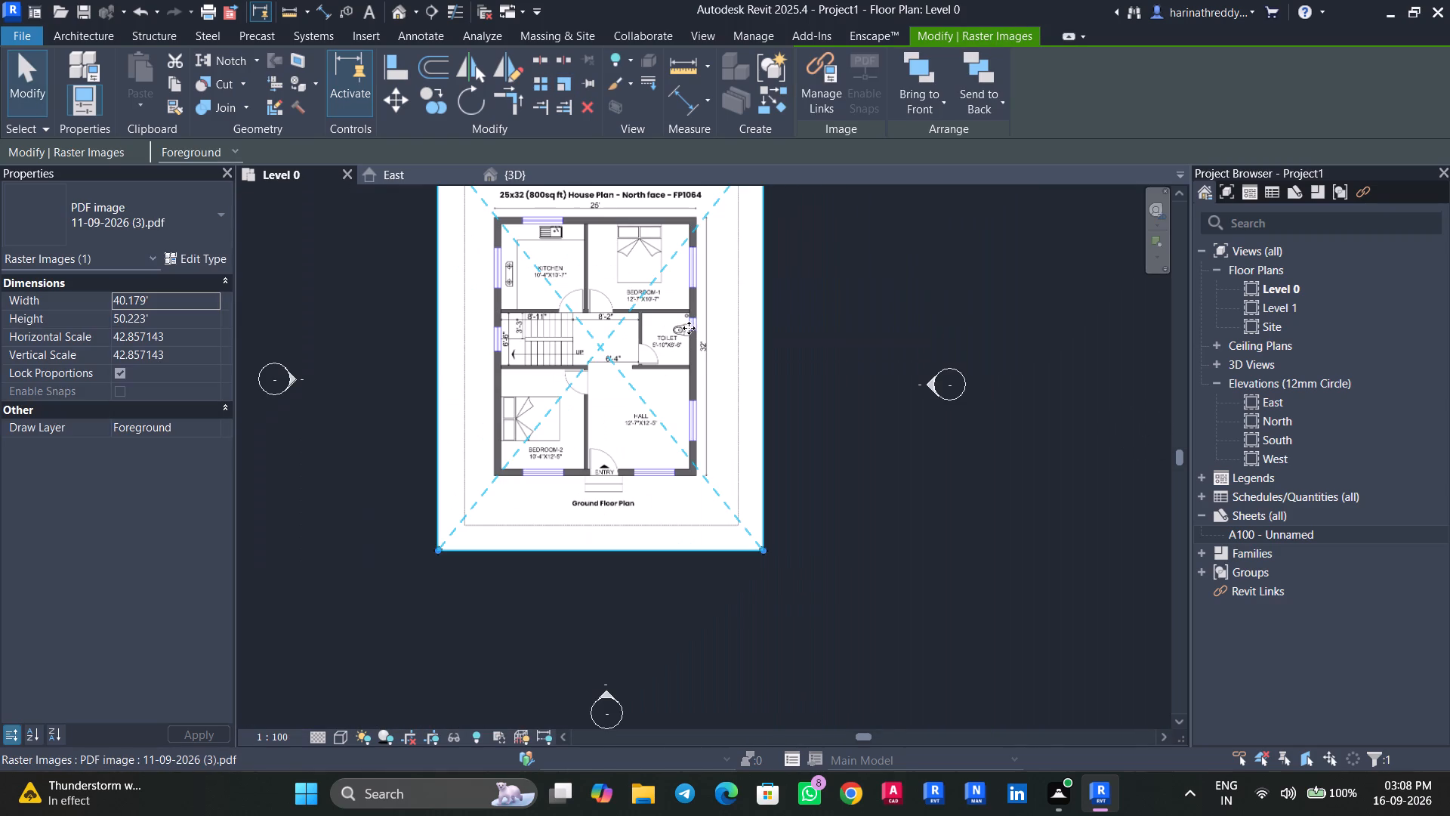
{"action": "type", "text": "WI"}
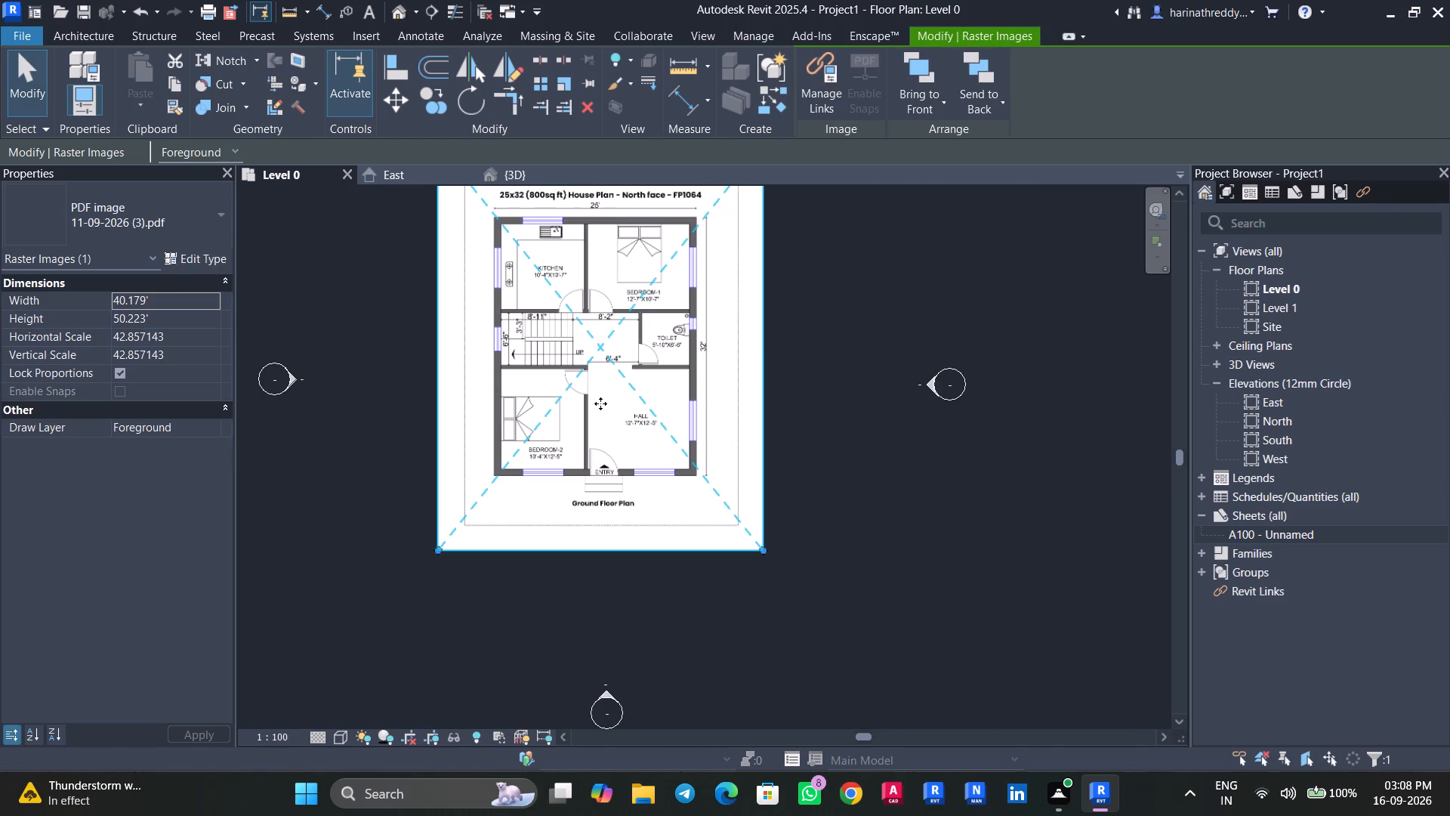
{"action": "key", "text": "Escape"}
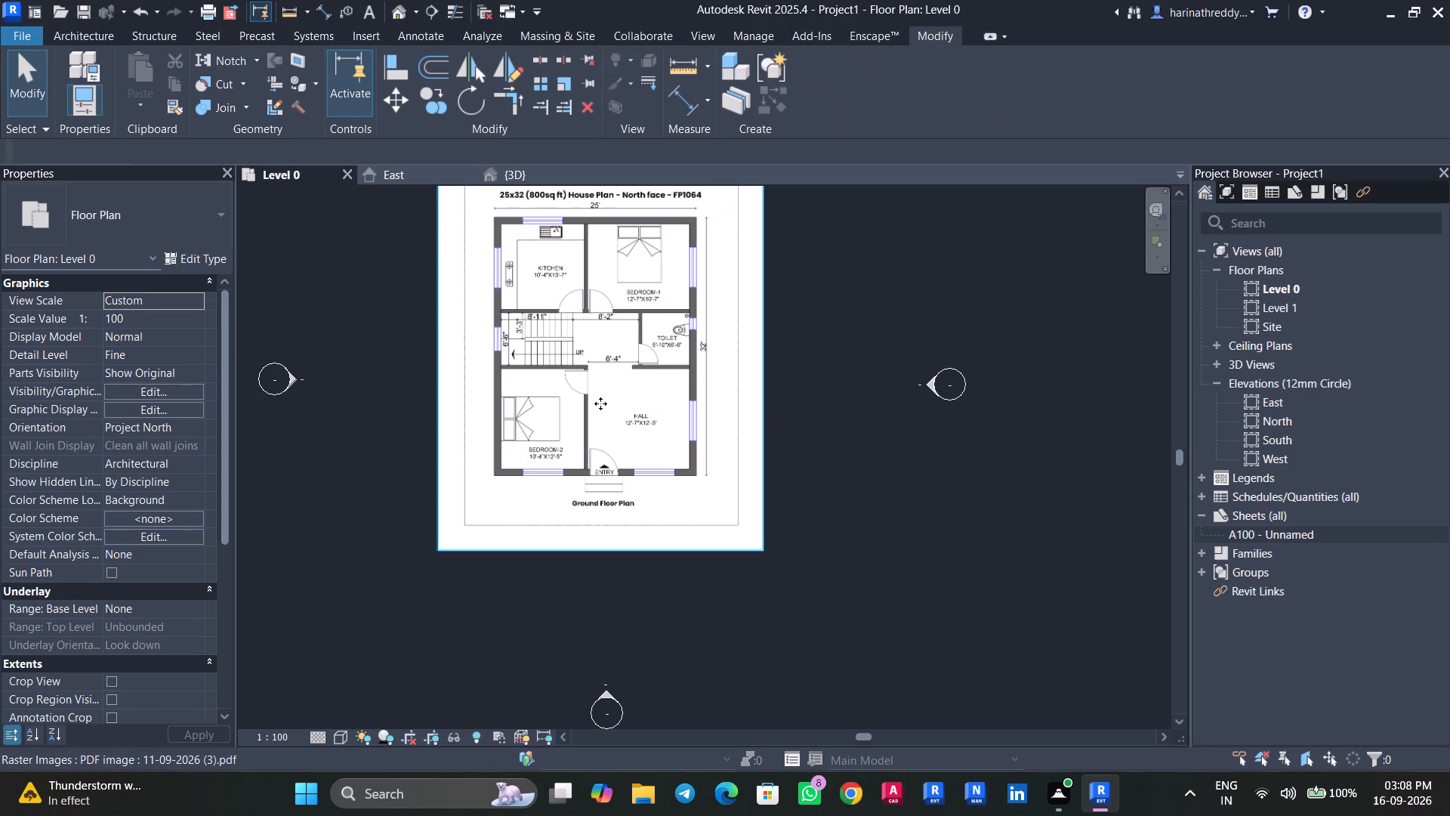
{"action": "key", "text": "Escape"}
{"action": "type", "text": "WN"}
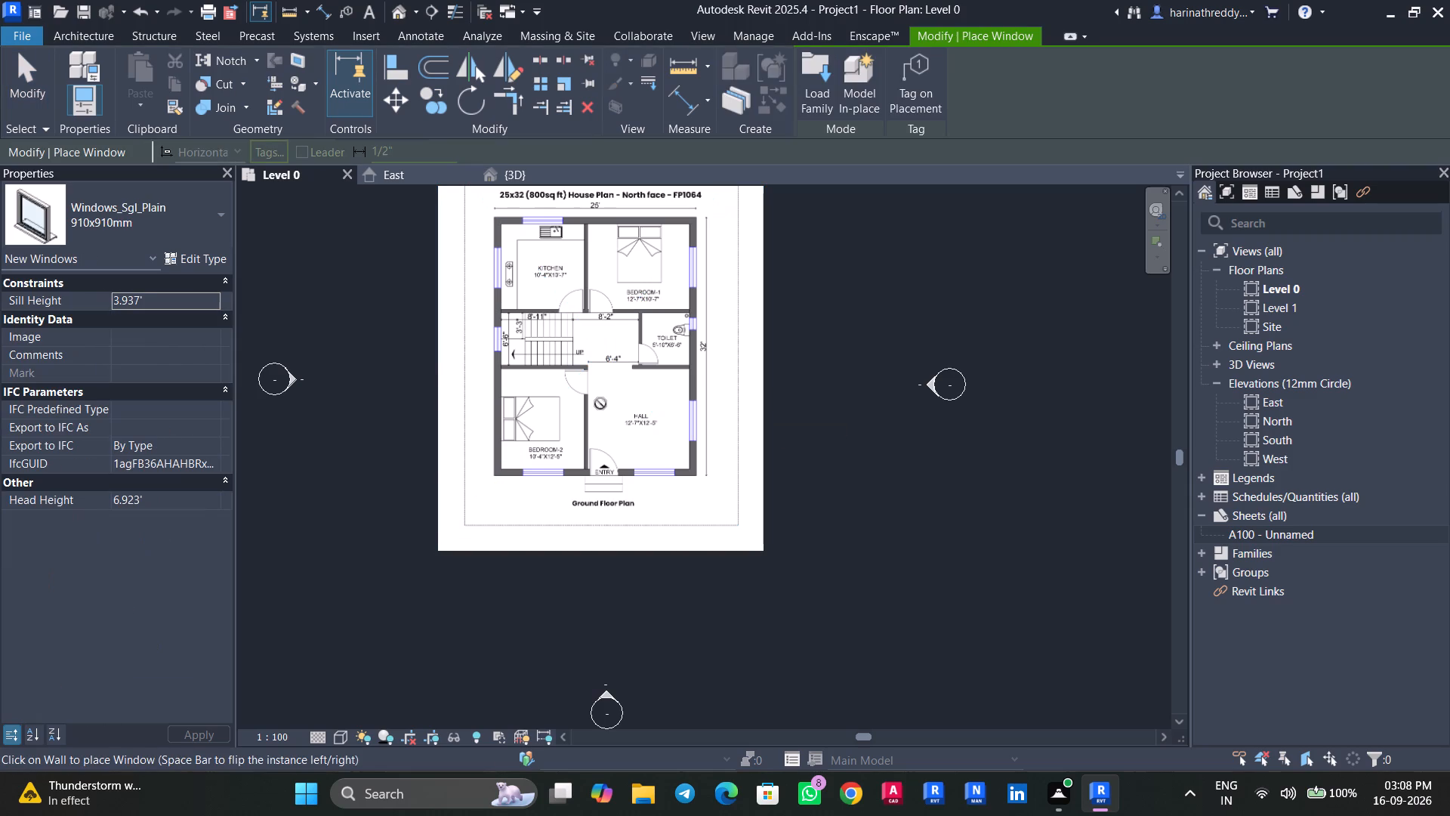
{"action": "left_click", "coordinate": [178, 237]}
{"action": "scroll", "coordinate": [174, 292], "scroll_direction": "down", "scroll_amount": 9}
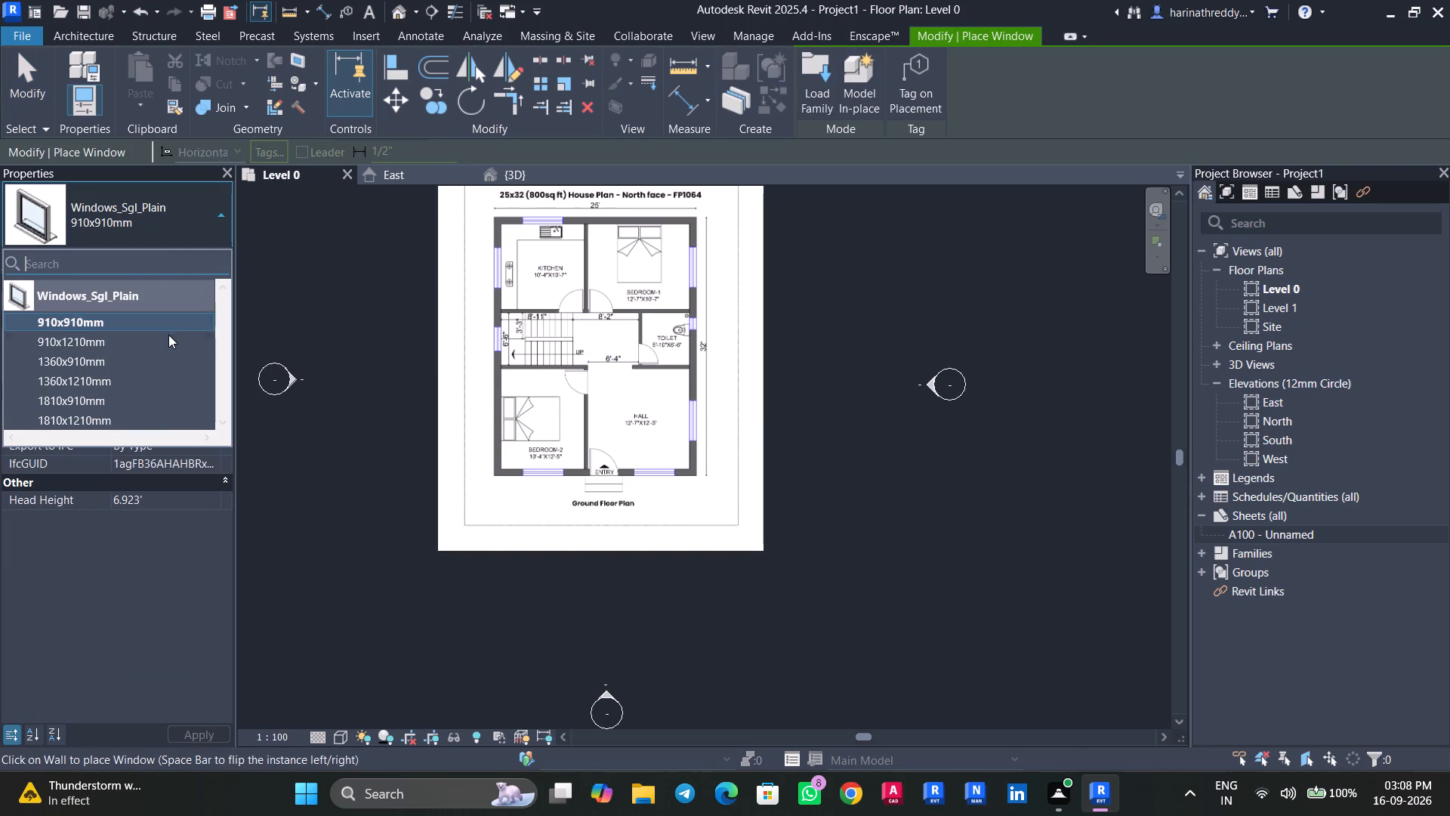
{"action": "scroll", "coordinate": [168, 335], "scroll_direction": "down", "scroll_amount": 13}
{"action": "scroll", "coordinate": [159, 400], "scroll_direction": "down", "scroll_amount": 5}
{"action": "scroll", "coordinate": [159, 400], "scroll_direction": "up", "scroll_amount": 1}
{"action": "scroll", "coordinate": [159, 400], "scroll_direction": "down", "scroll_amount": 5}
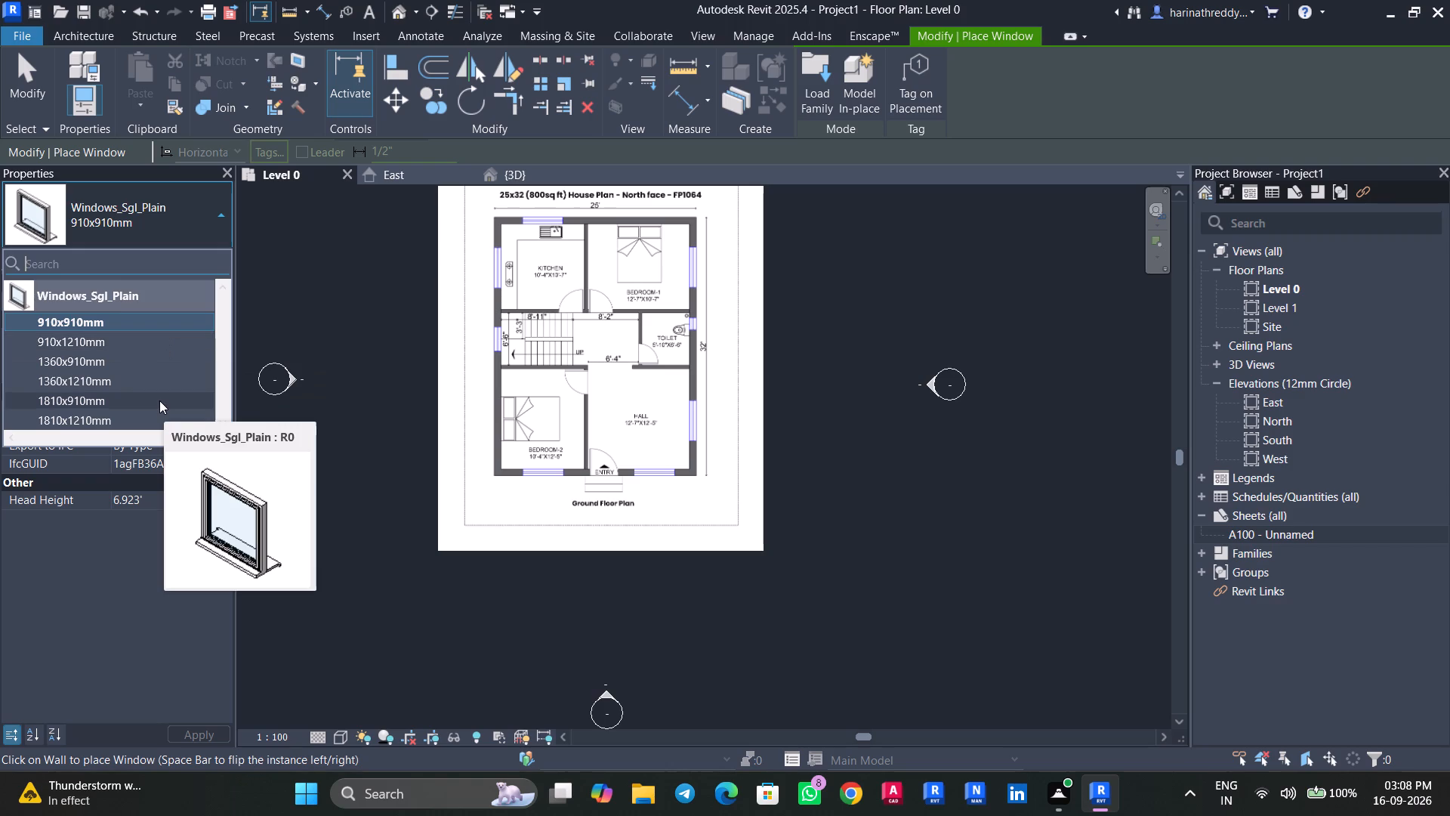
{"action": "scroll", "coordinate": [159, 400], "scroll_direction": "down", "scroll_amount": 4}
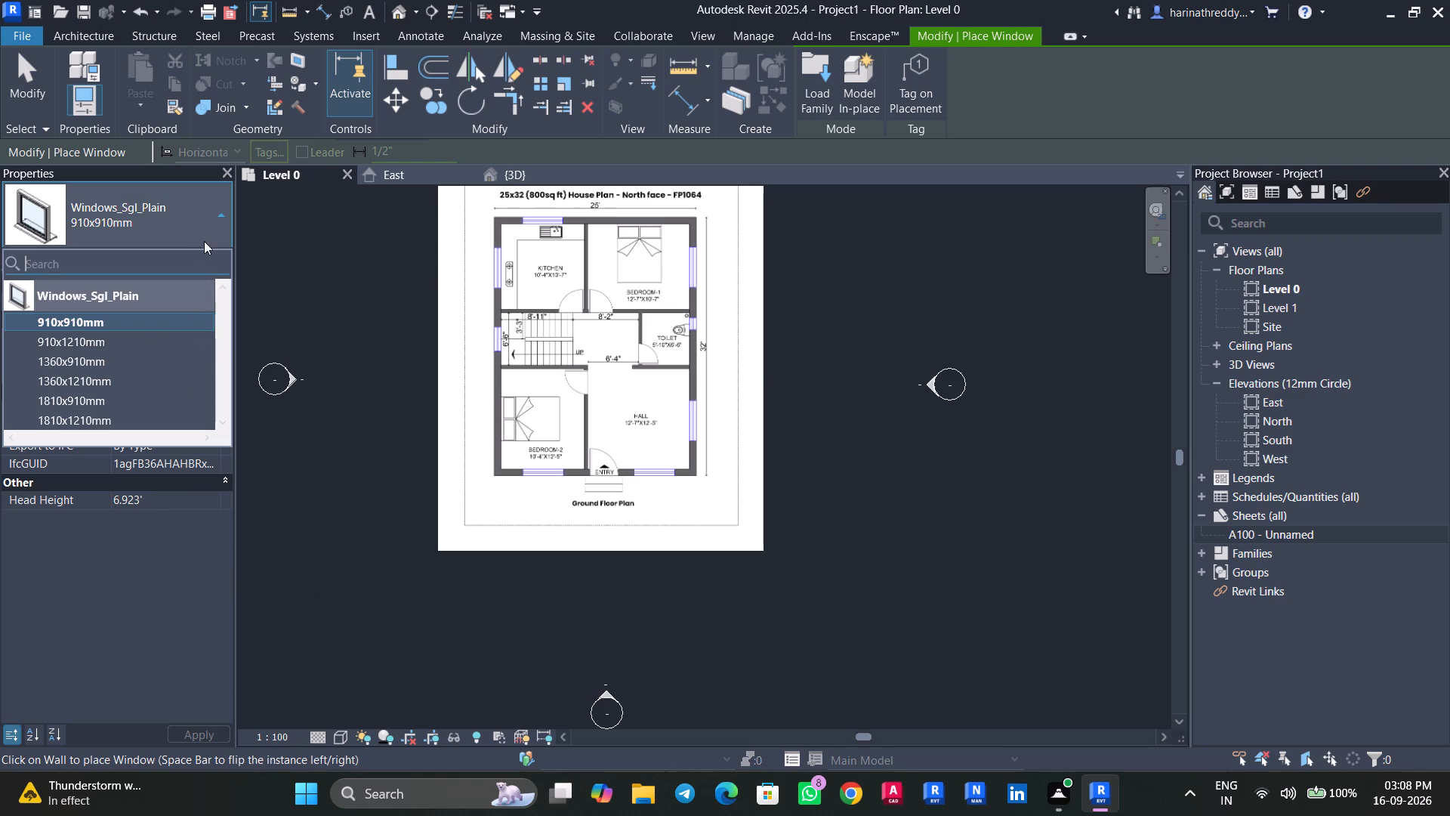
{"action": "left_click", "coordinate": [213, 221]}
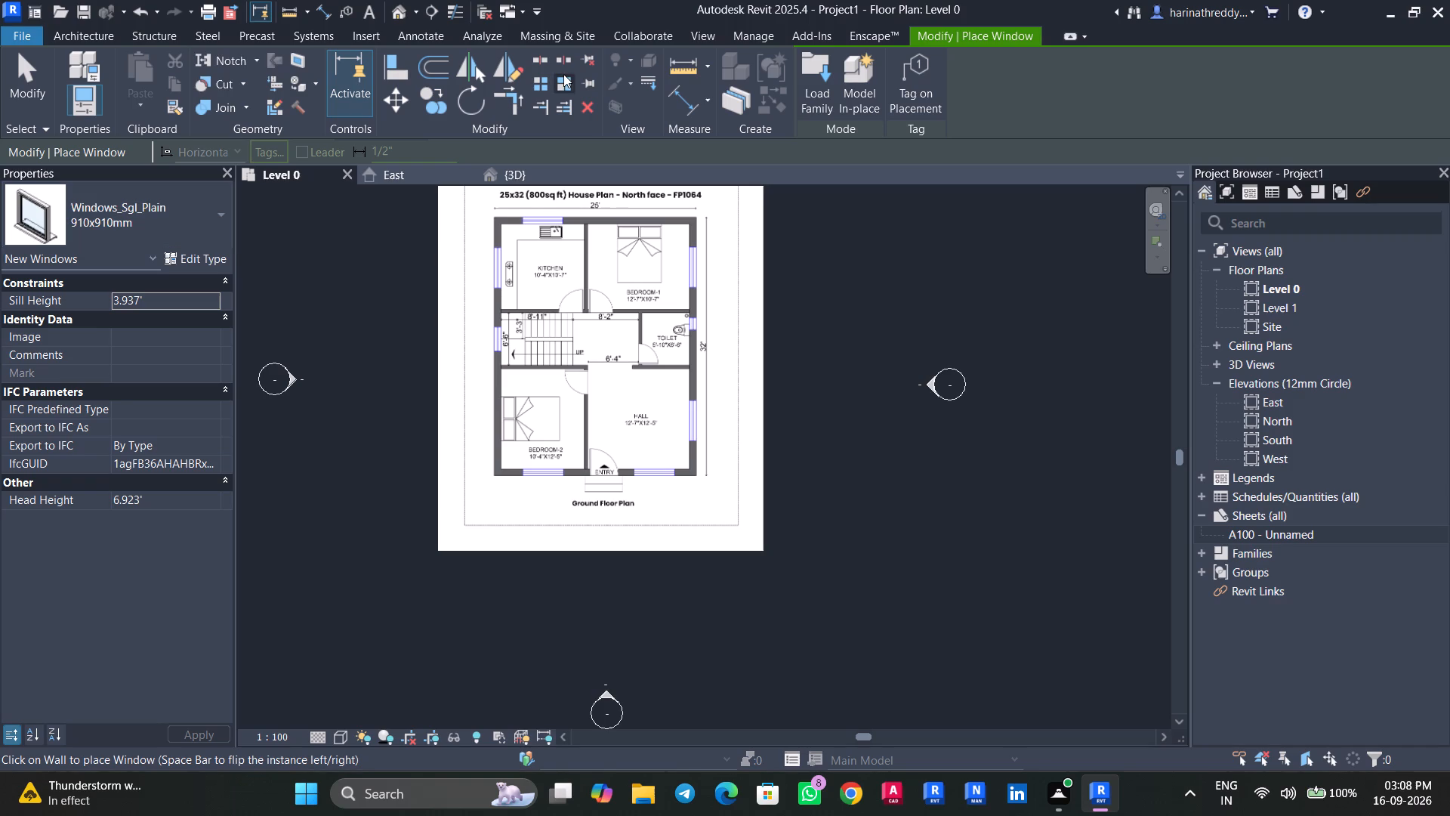
Load the Windows_Dbl_Plain family from the Windows category of the Autodesk family library.
{"action": "left_click", "coordinate": [369, 30]}
{"action": "left_click", "coordinate": [788, 82]}
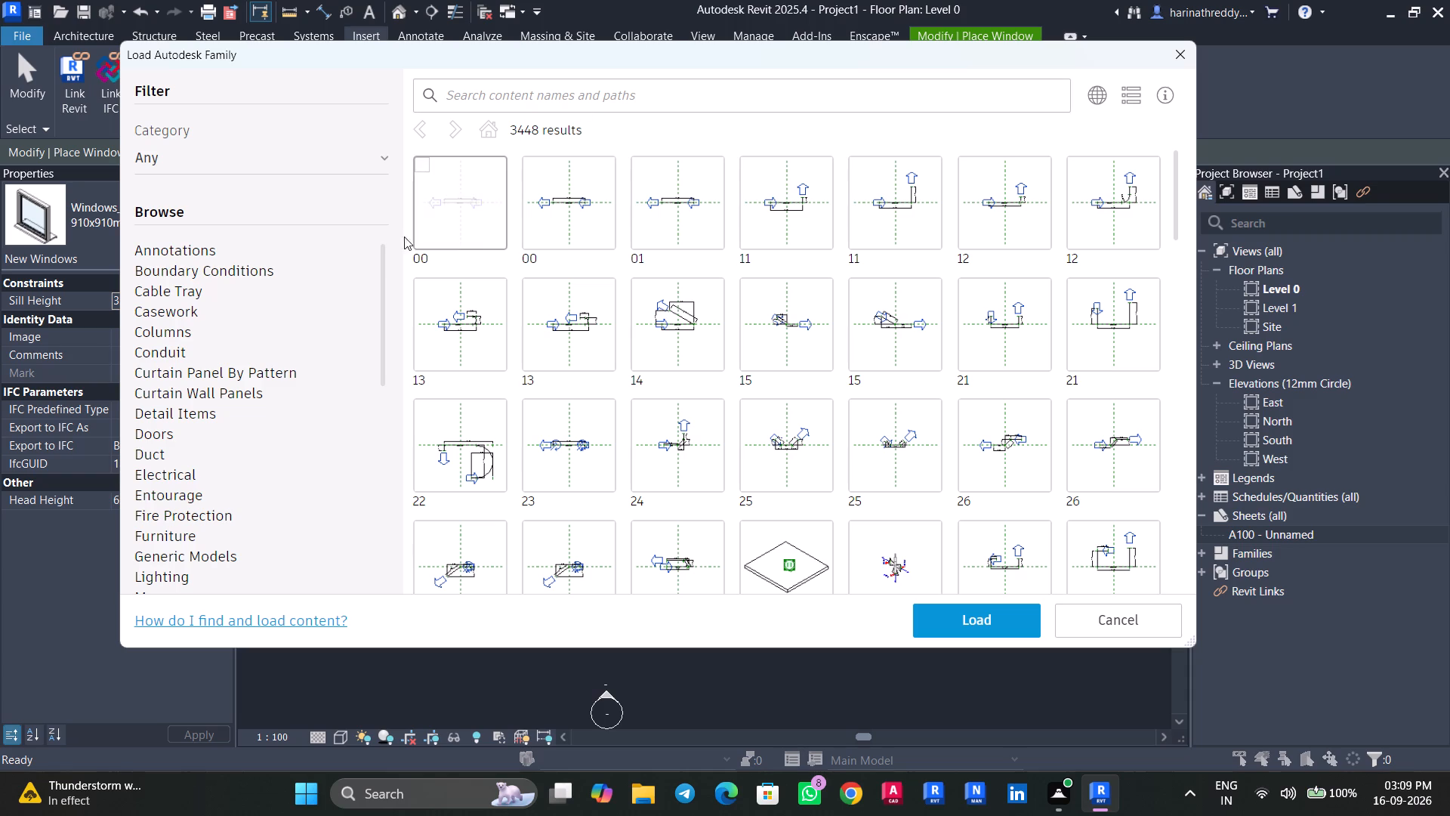
{"action": "scroll", "coordinate": [235, 385], "scroll_direction": "down", "scroll_amount": 5}
{"action": "scroll", "coordinate": [168, 483], "scroll_direction": "down", "scroll_amount": 15}
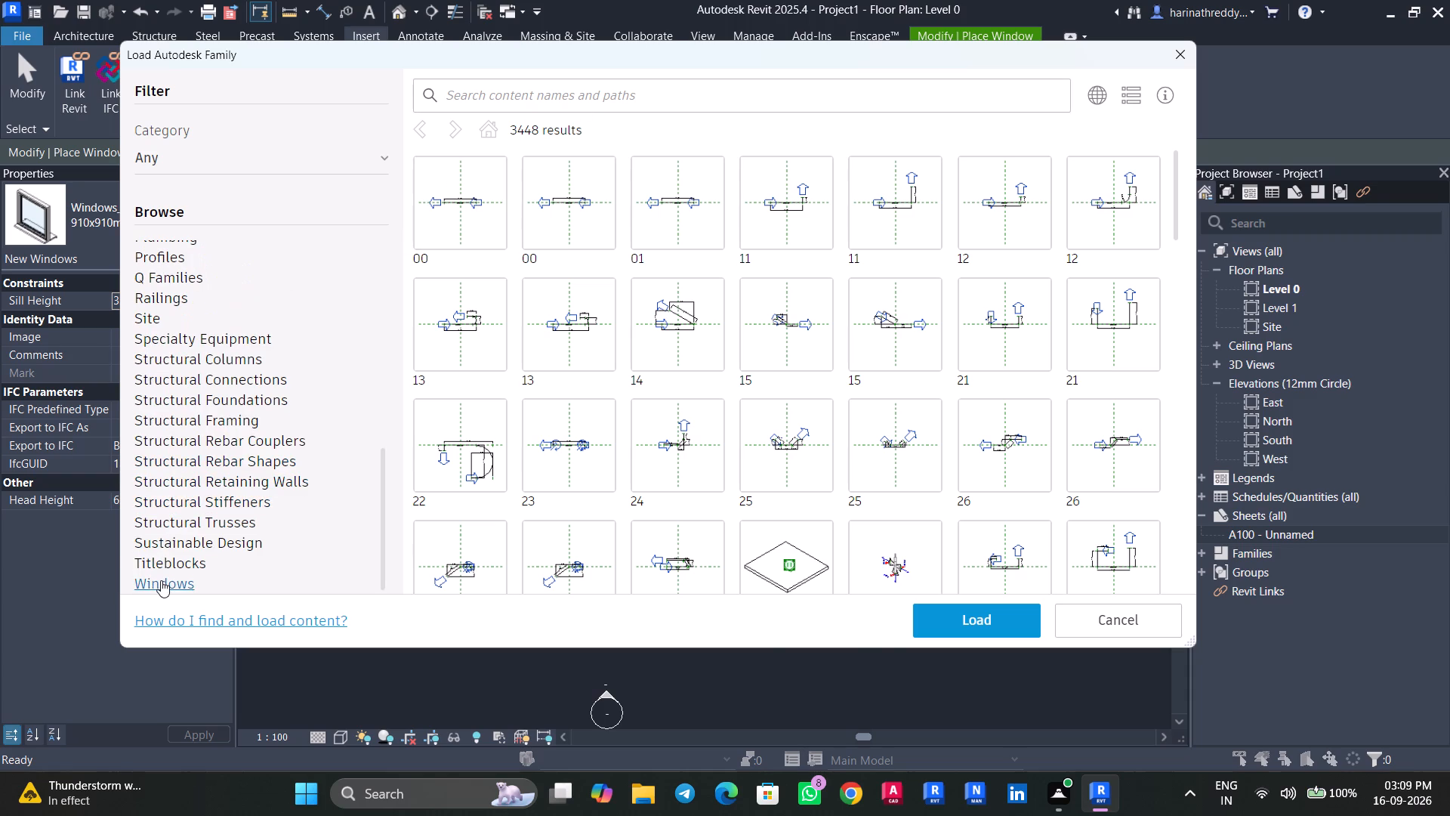
{"action": "left_click", "coordinate": [161, 581]}
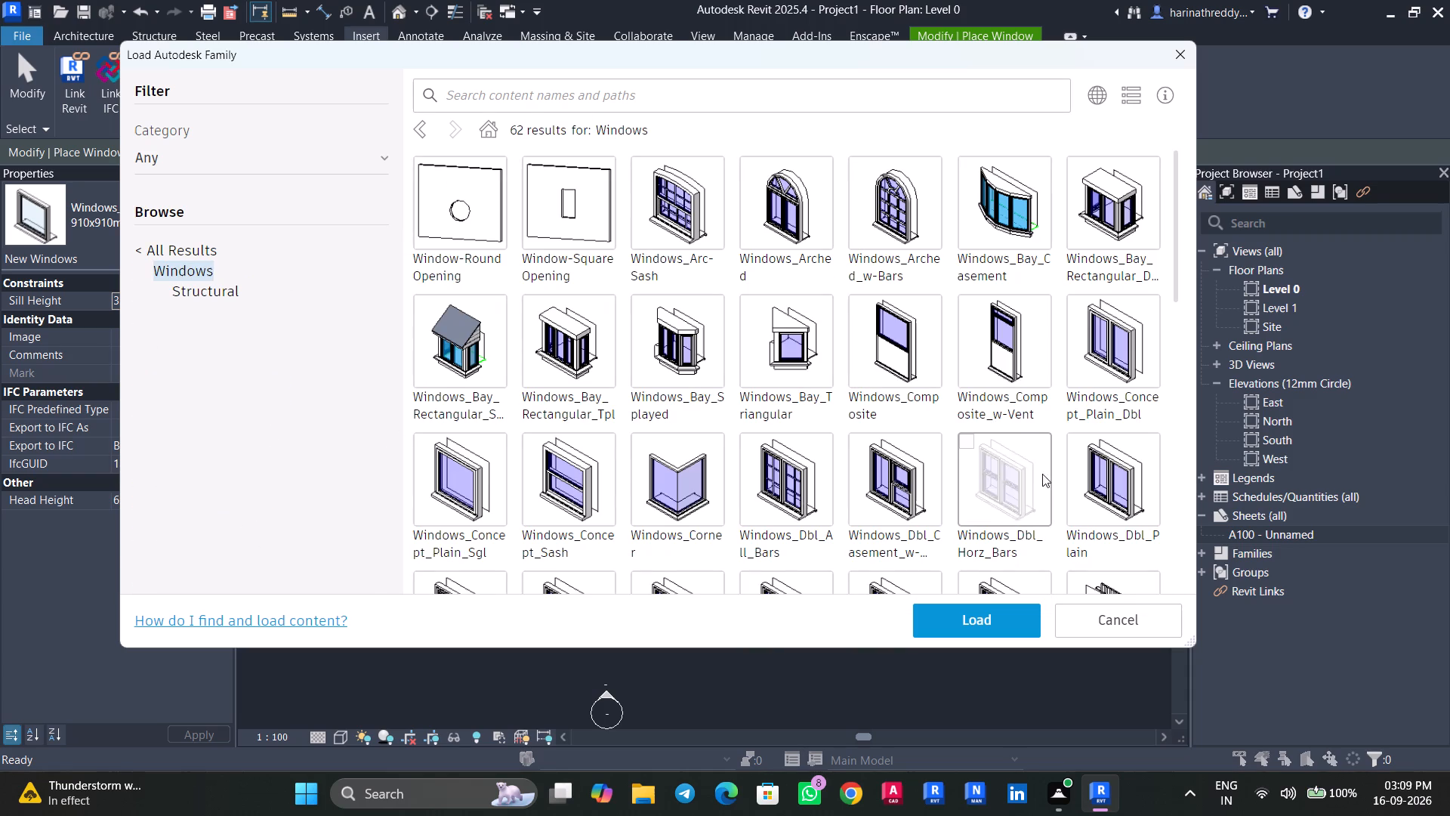
{"action": "left_click", "coordinate": [1072, 478]}
{"action": "left_click", "coordinate": [999, 608]}
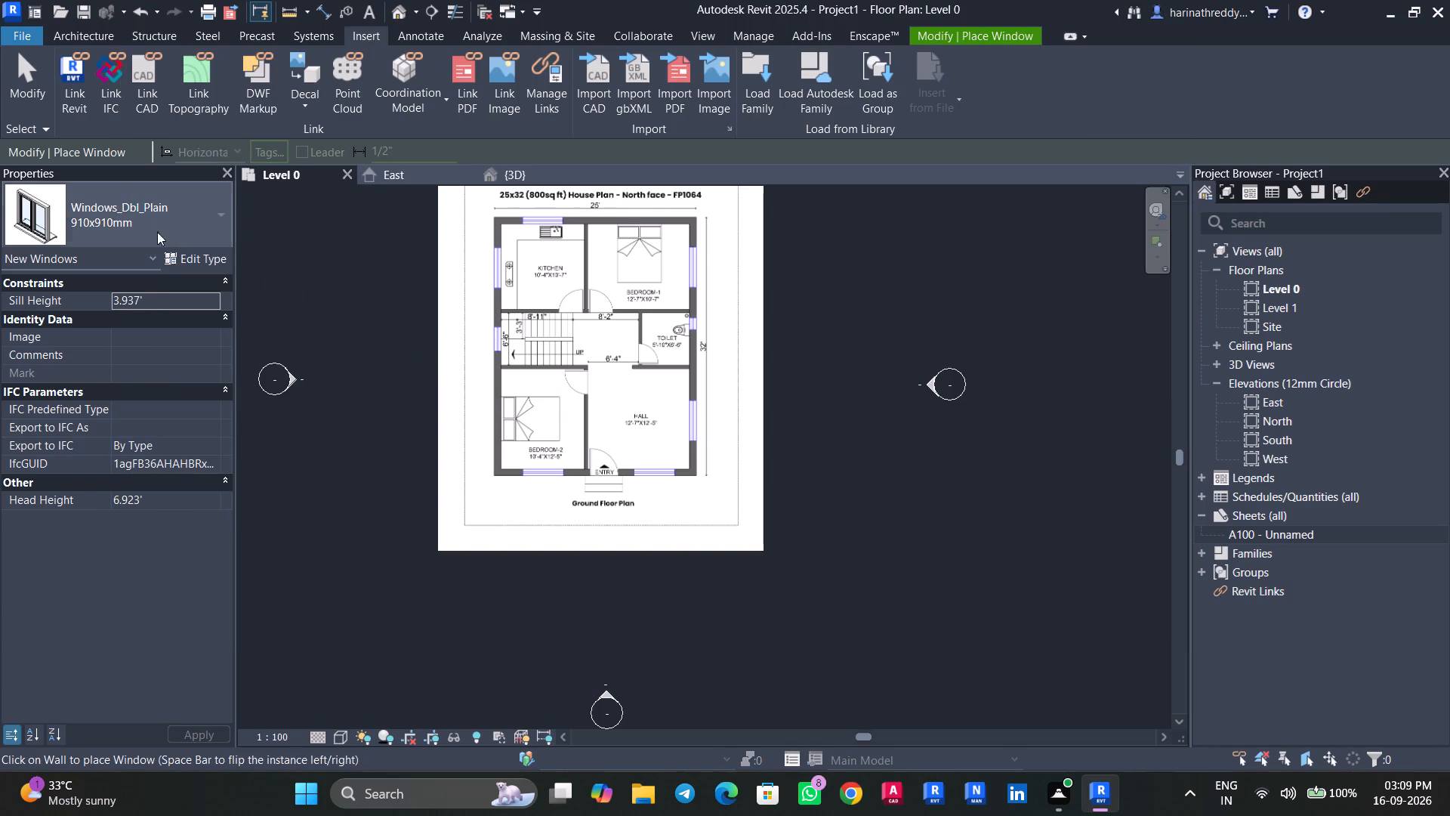
Duplicate the Windows_Dbl_Plain 910x910mm type as W1 and set its Rough Width to 5'.
{"action": "left_click", "coordinate": [183, 255]}
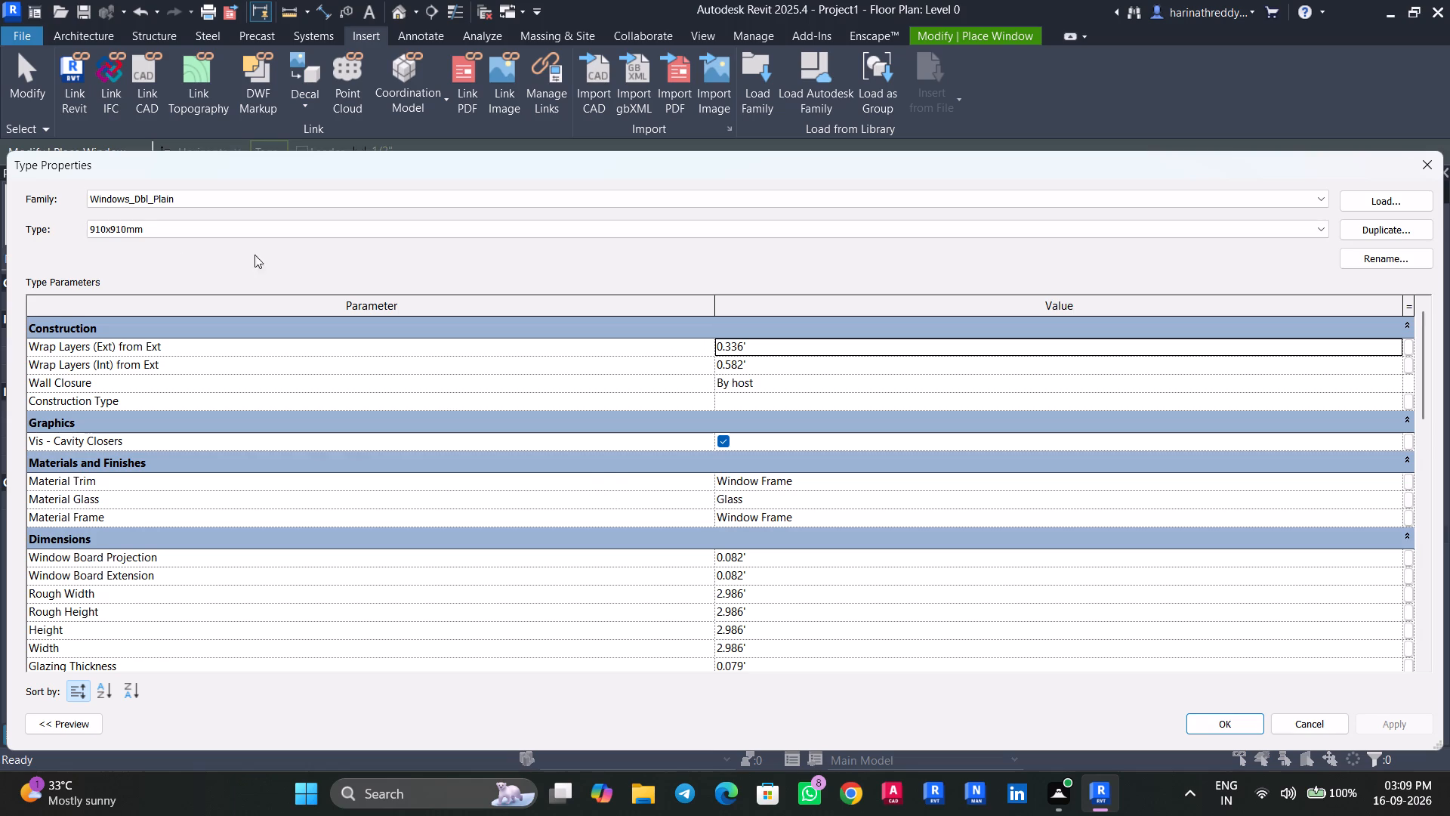
{"action": "left_click", "coordinate": [1410, 221]}
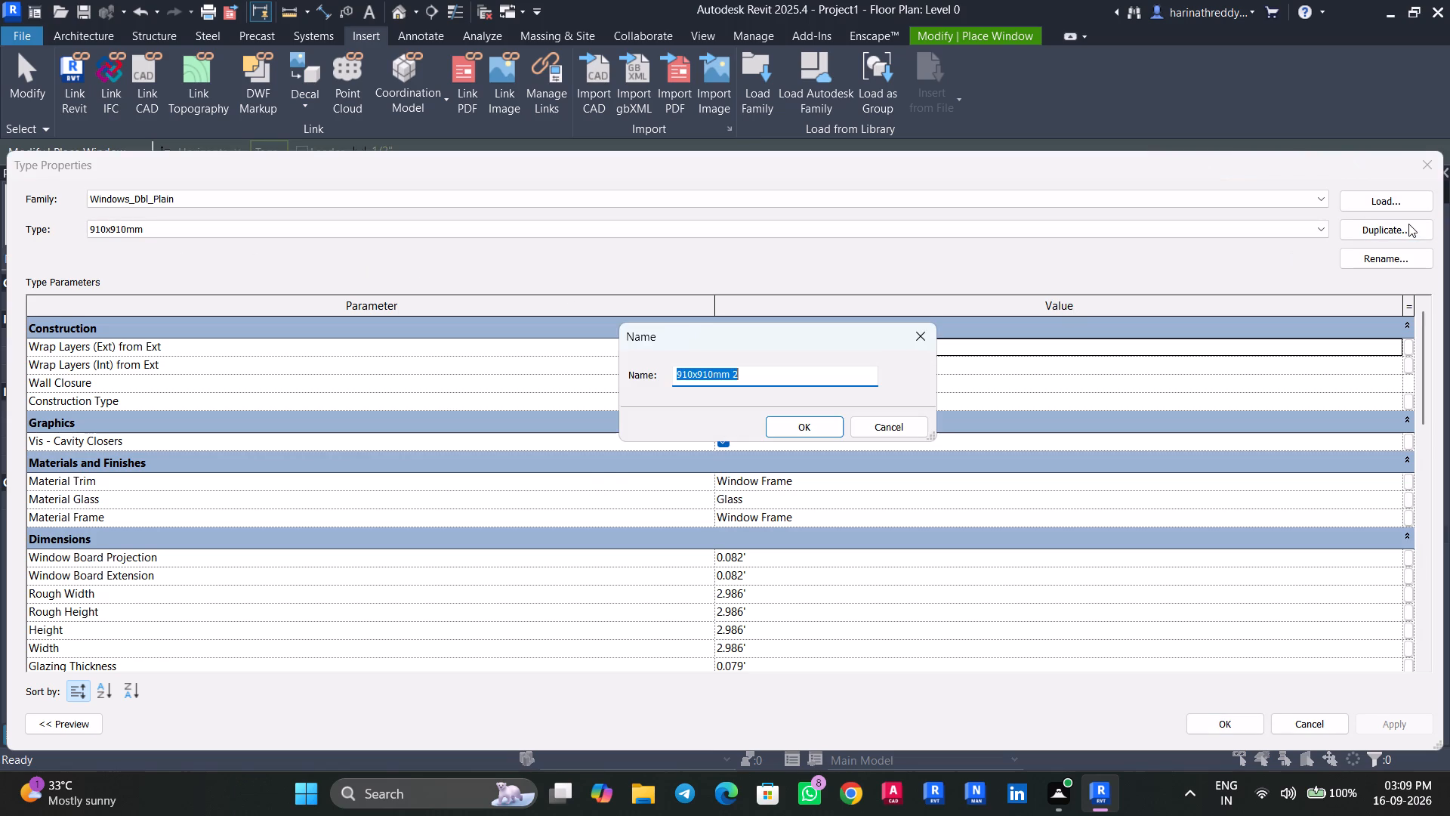
{"action": "type", "text": "W1"}
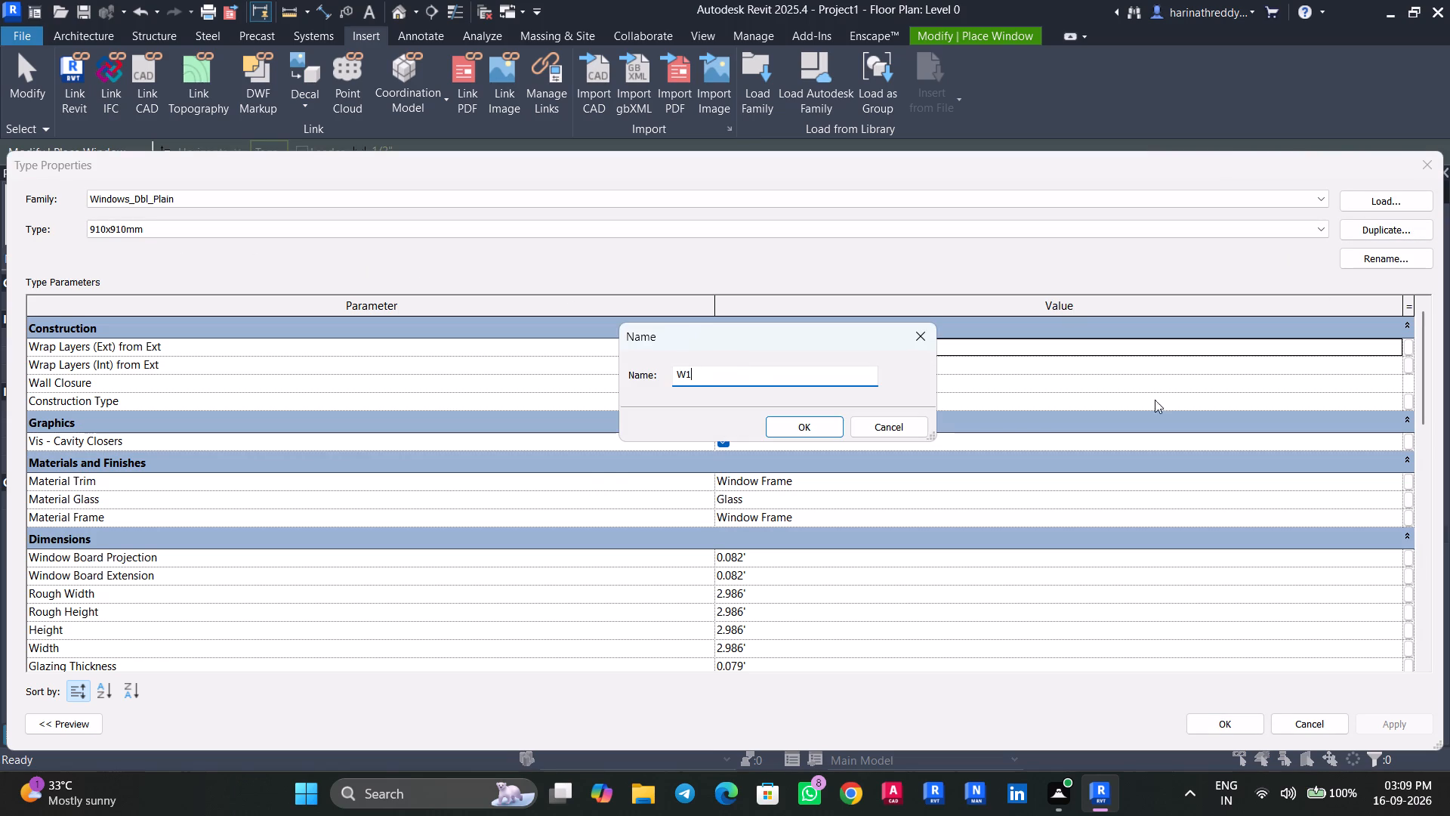
{"action": "left_click", "coordinate": [807, 419]}
{"action": "scroll", "coordinate": [757, 549], "scroll_direction": "down", "scroll_amount": 2}
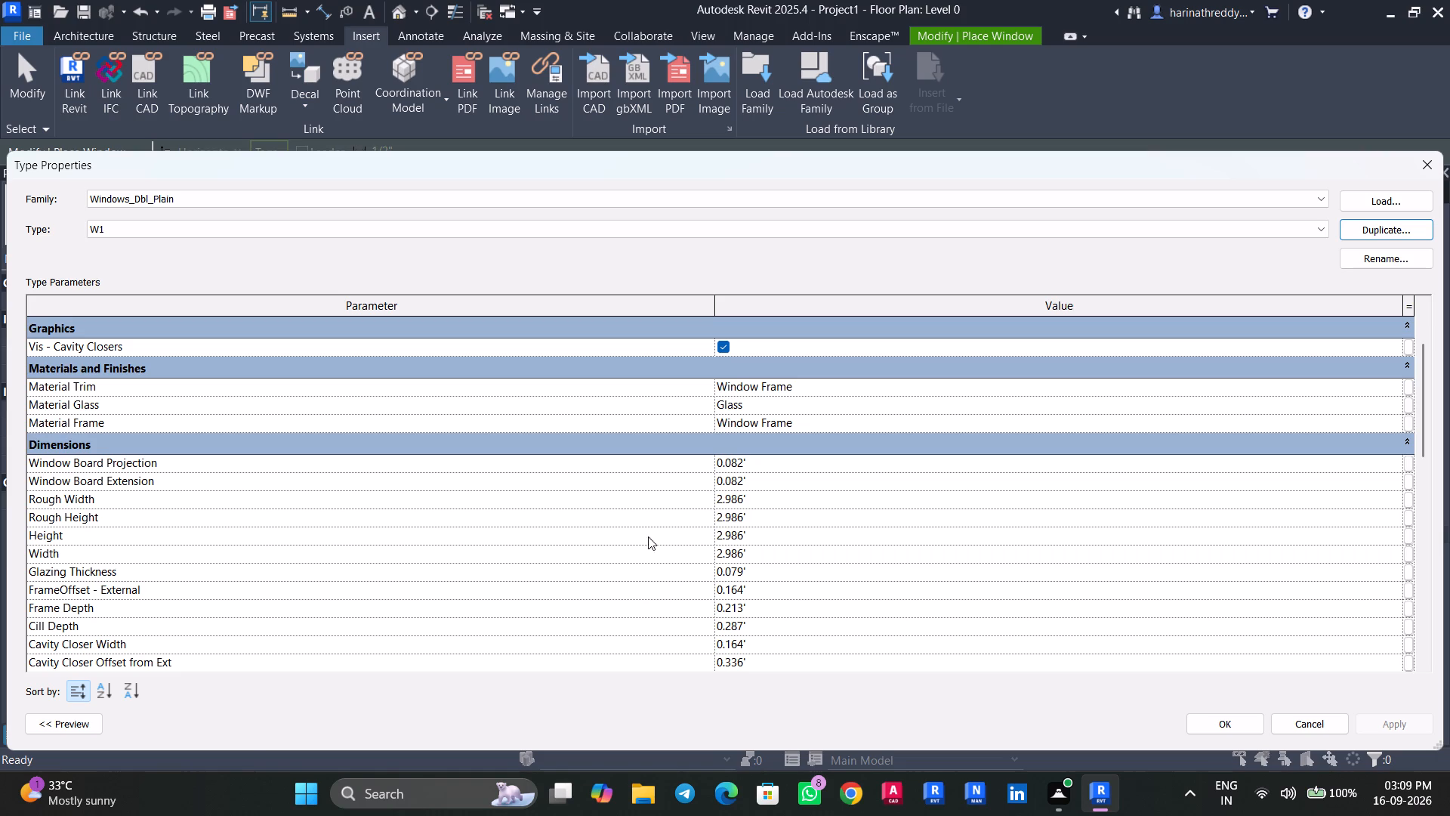
{"action": "left_click", "coordinate": [760, 500]}
{"action": "key", "text": "5"}
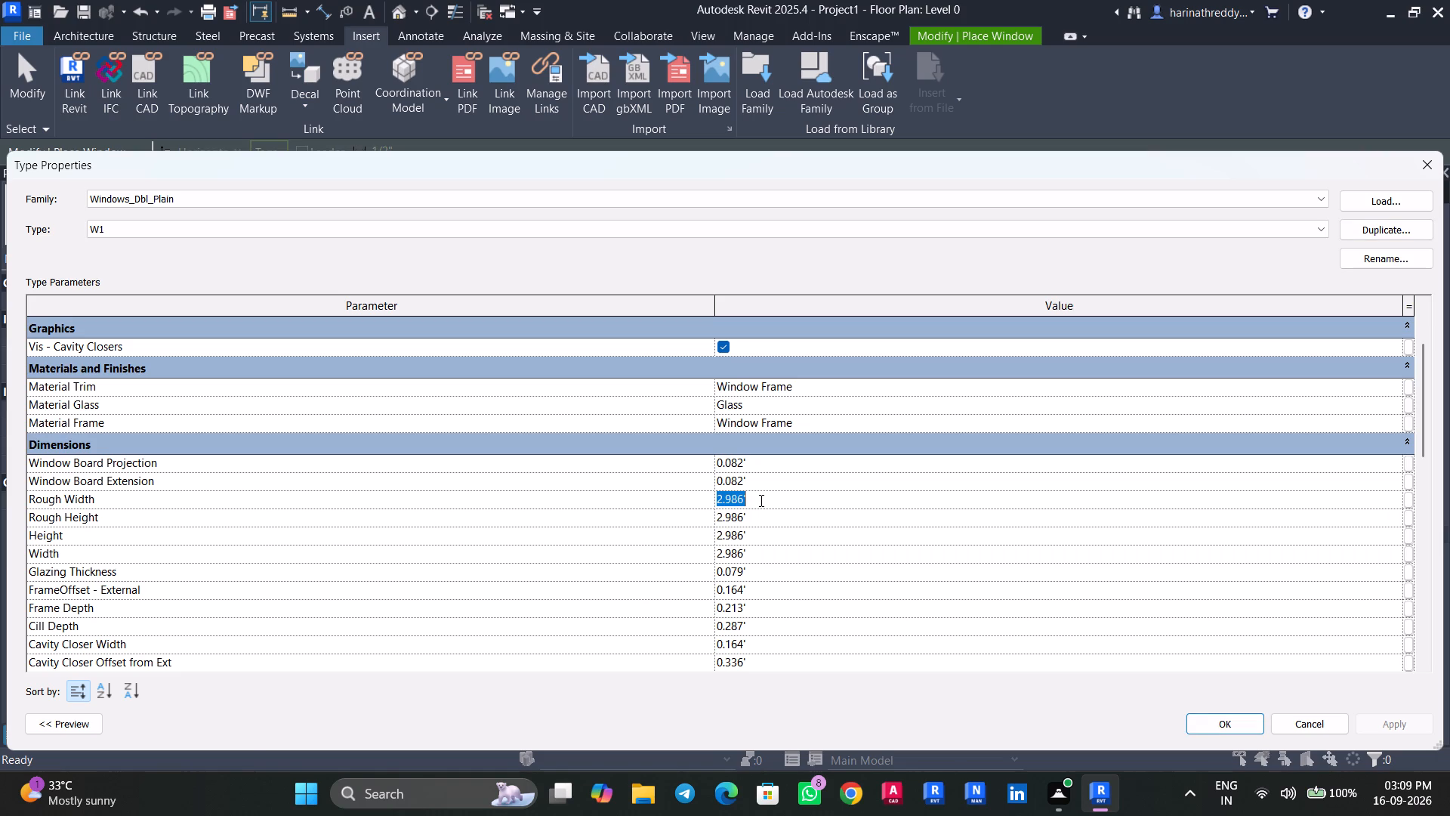
{"action": "key", "text": "apostrophe"}
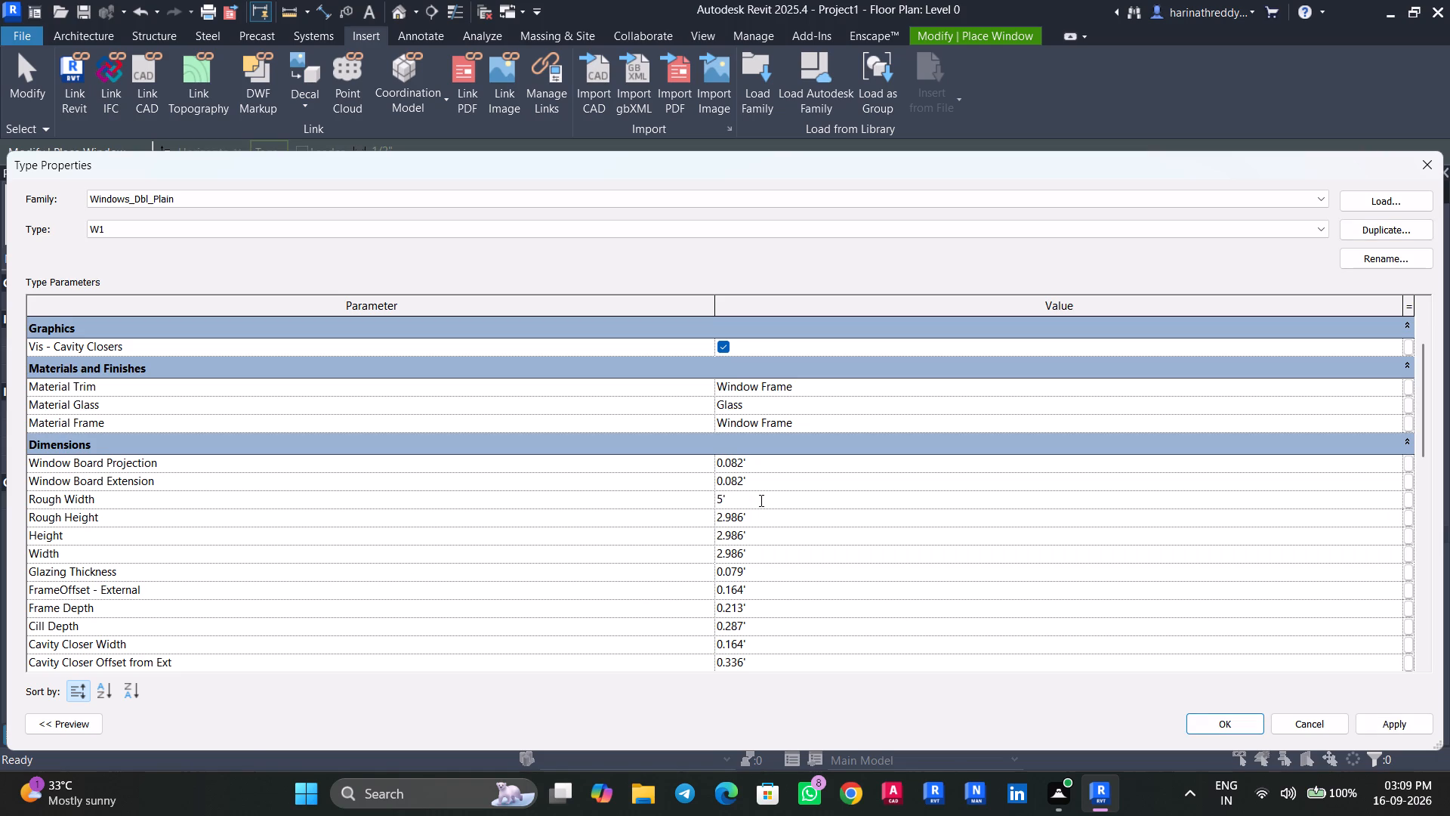
{"action": "left_click", "coordinate": [1195, 725]}
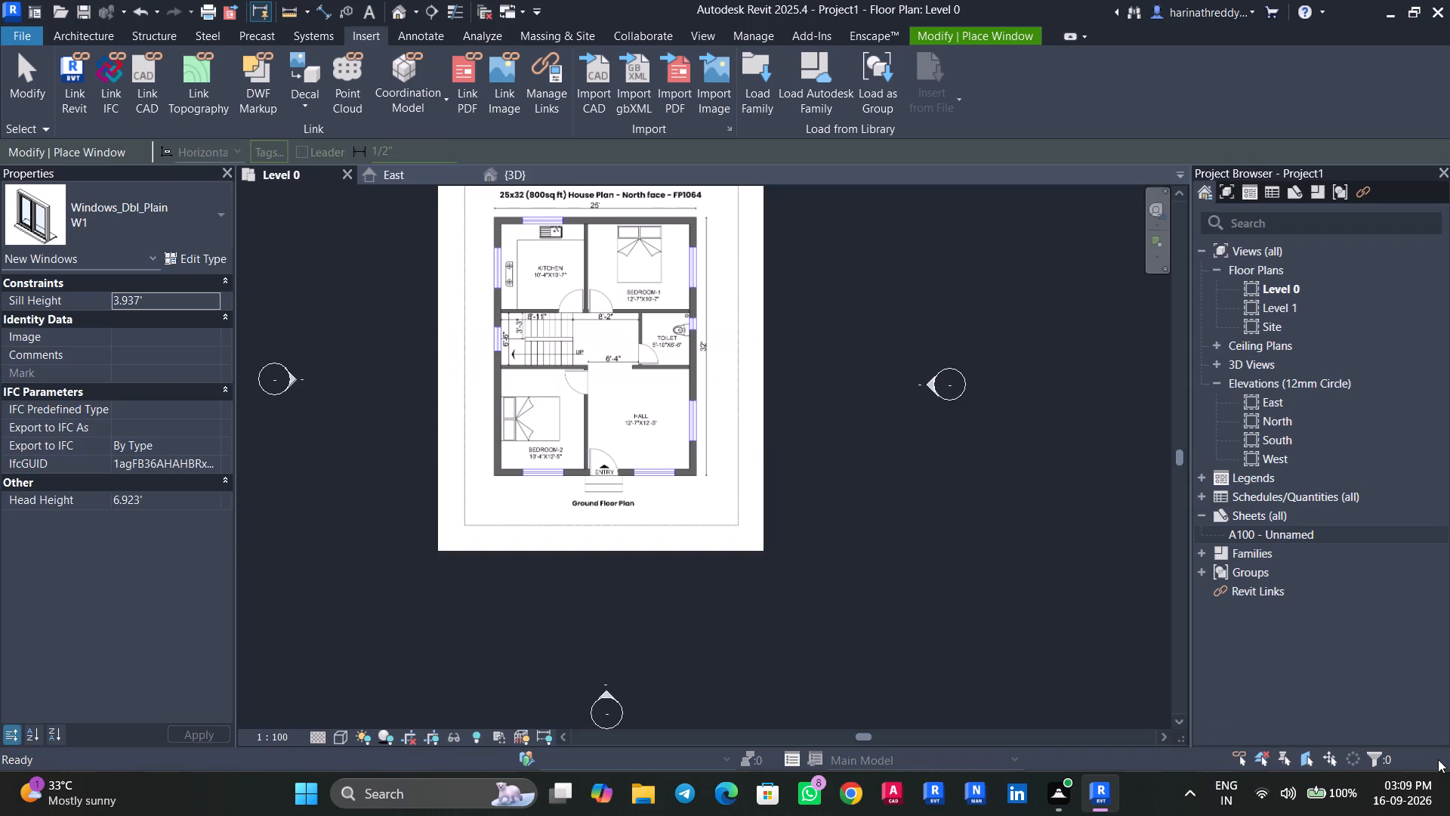
Place a W1 window in the Bedroom-2 exterior wall, aligned over the window drawn on the plan.
{"action": "scroll", "coordinate": [512, 450], "scroll_direction": "up", "scroll_amount": 7}
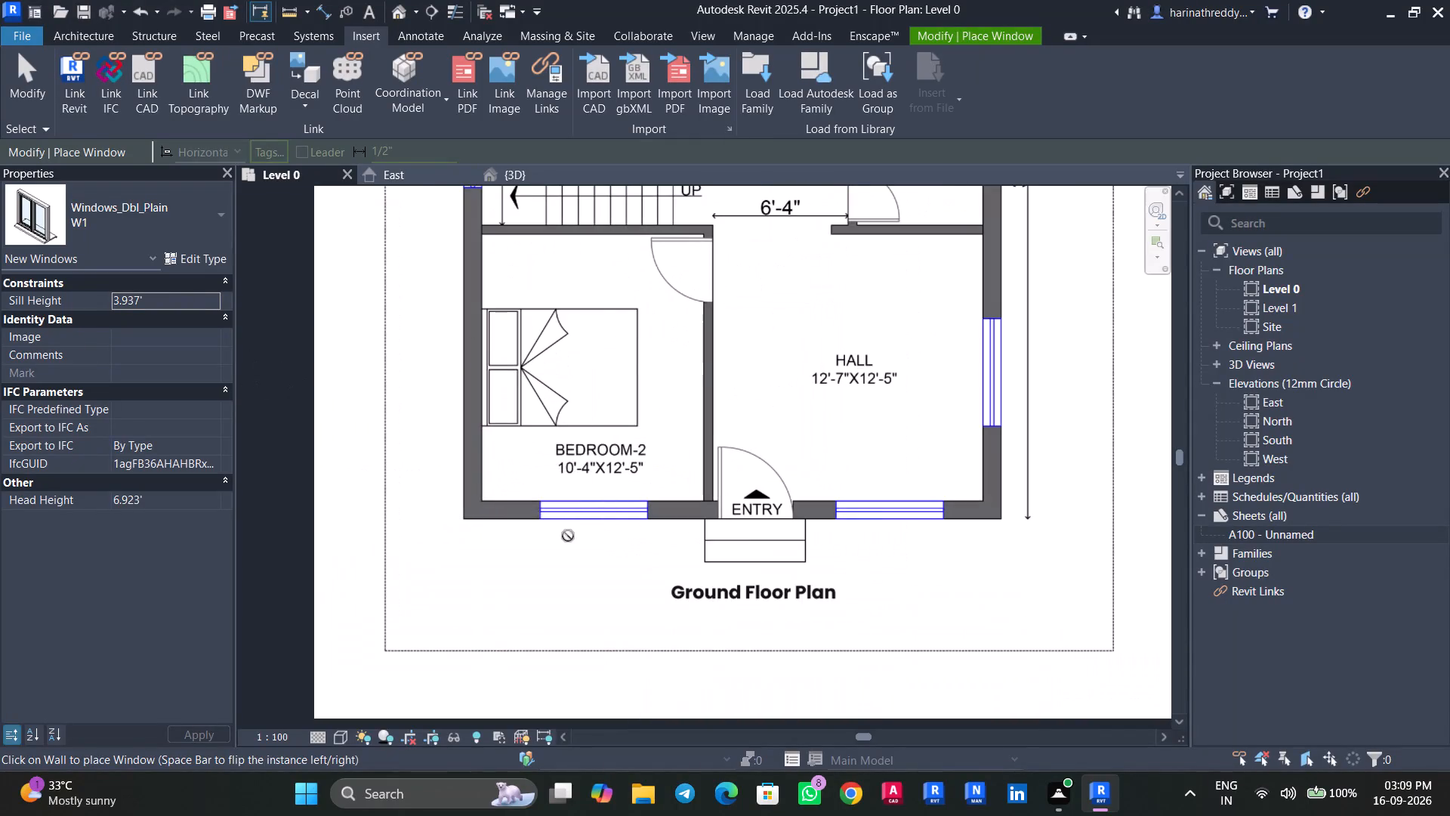
{"action": "scroll", "coordinate": [568, 524], "scroll_direction": "up", "scroll_amount": 7}
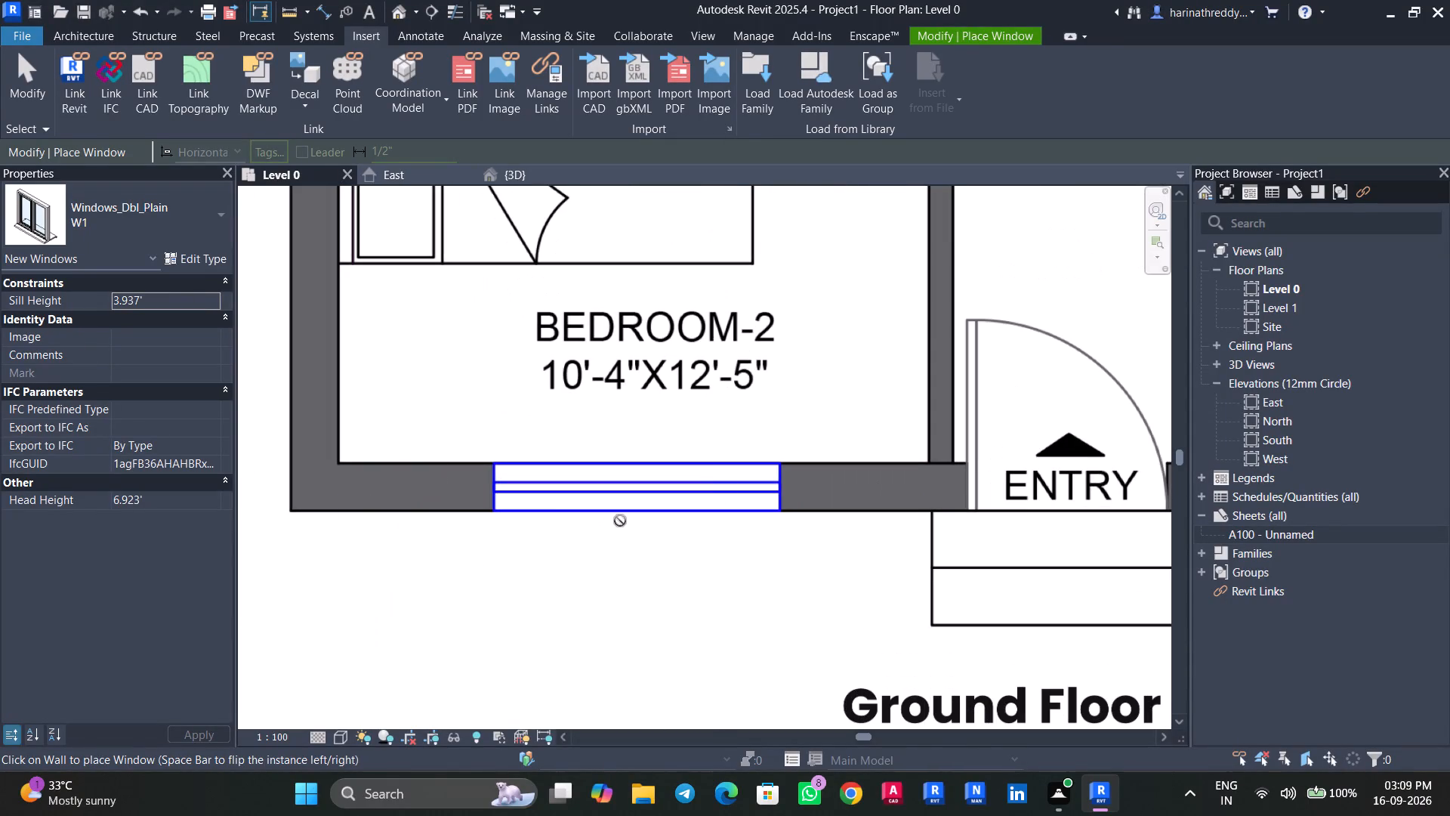
{"action": "scroll", "coordinate": [622, 518], "scroll_direction": "up", "scroll_amount": 4}
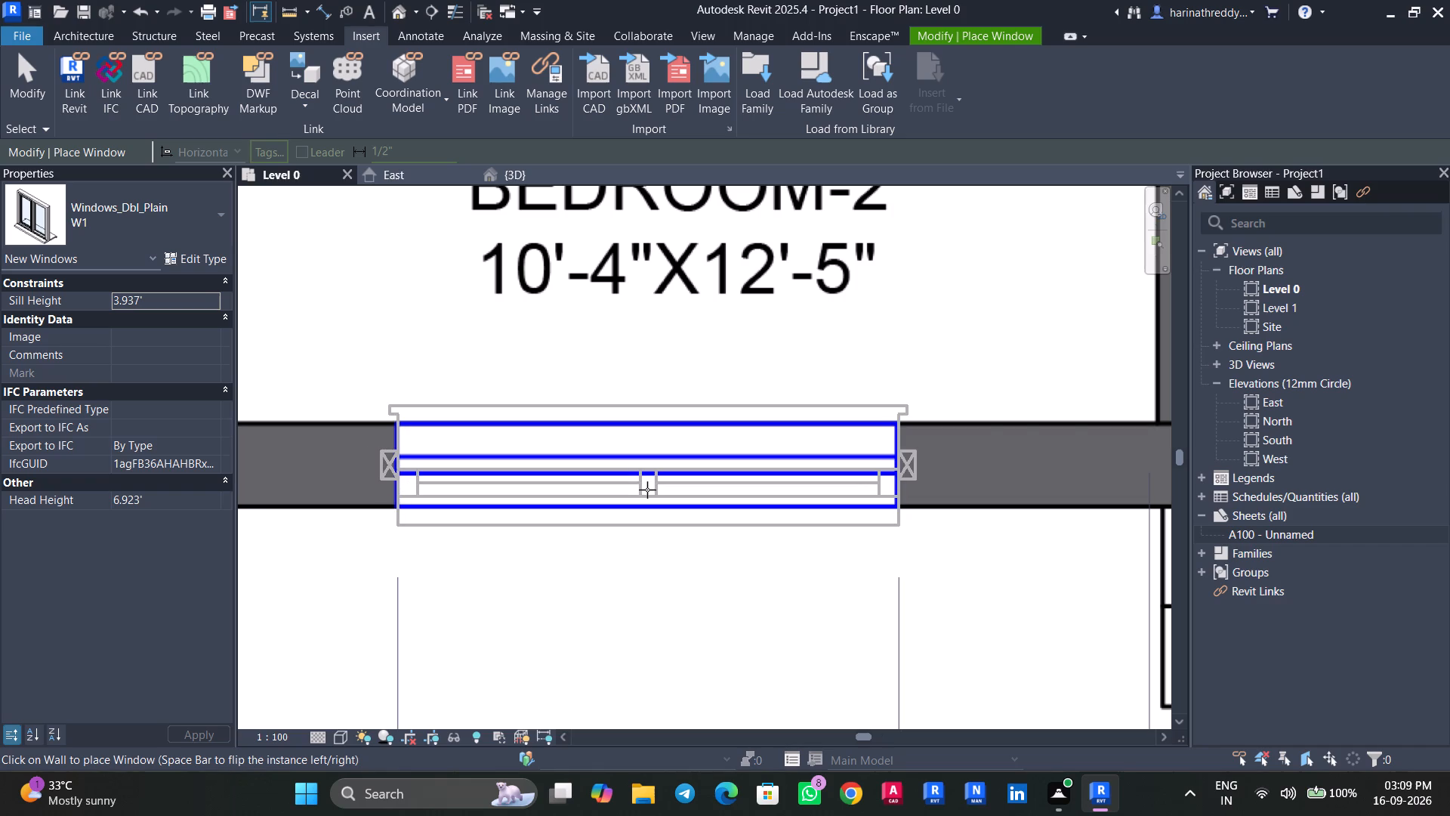
{"action": "left_click", "coordinate": [647, 490]}
Place a W1 window in the Hall's exterior wall beside the entry door, aligned over the window drawn on the plan.
{"action": "scroll", "coordinate": [706, 490], "scroll_direction": "down", "scroll_amount": 6}
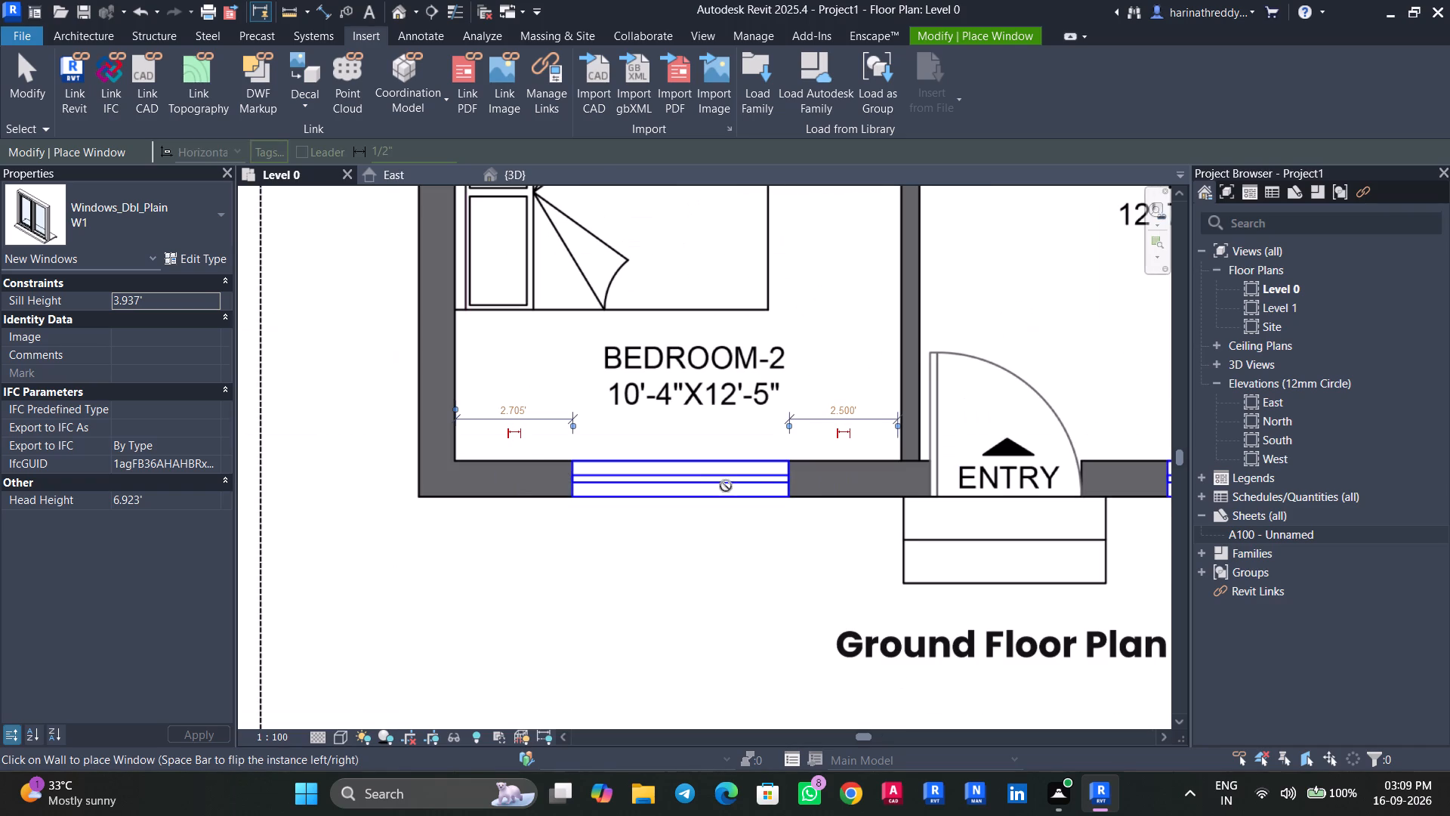
{"action": "middle_click_drag", "start_coordinate": [775, 483], "coordinate": [334, 431]}
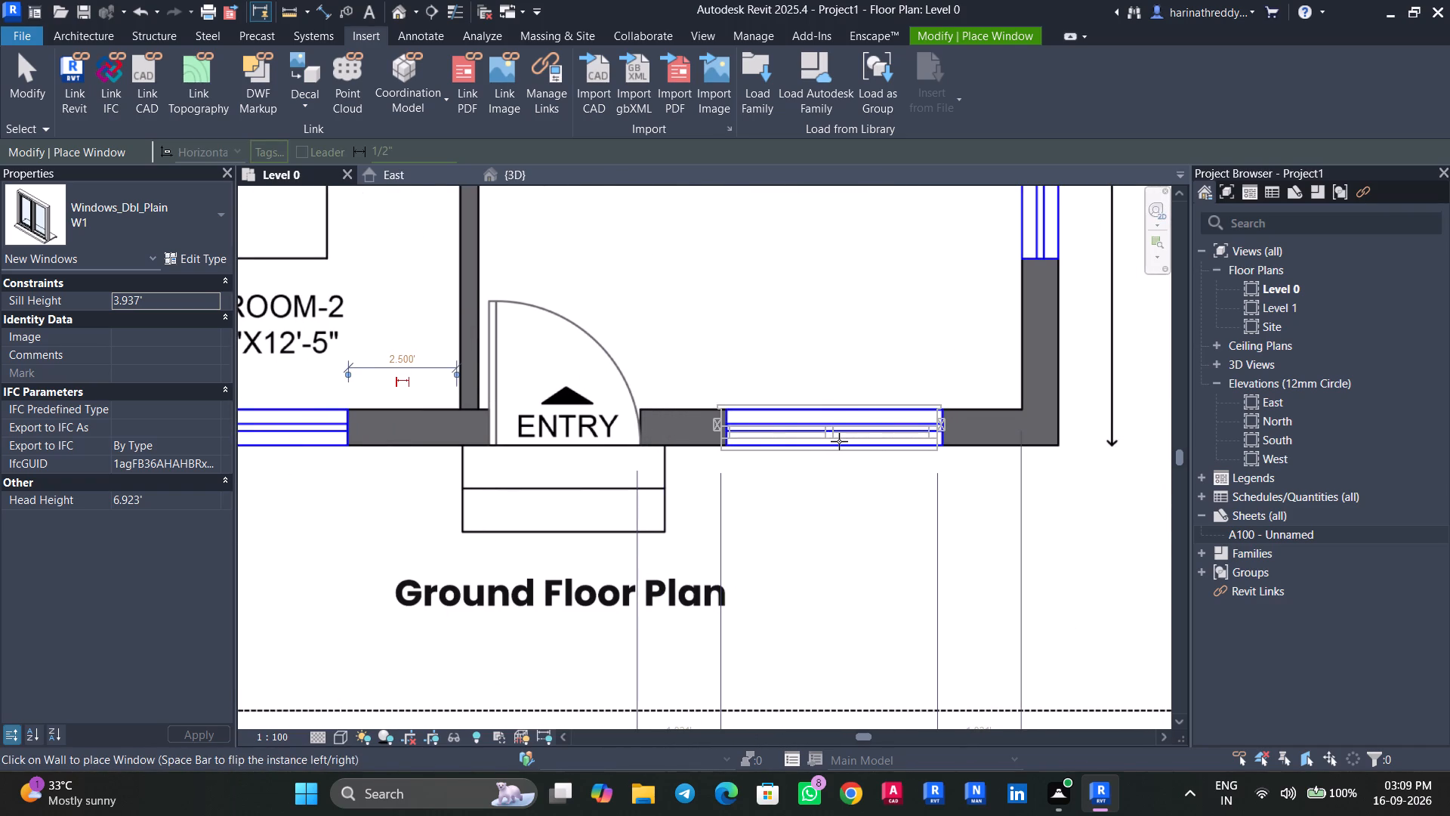
{"action": "scroll", "coordinate": [840, 441], "scroll_direction": "up", "scroll_amount": 7}
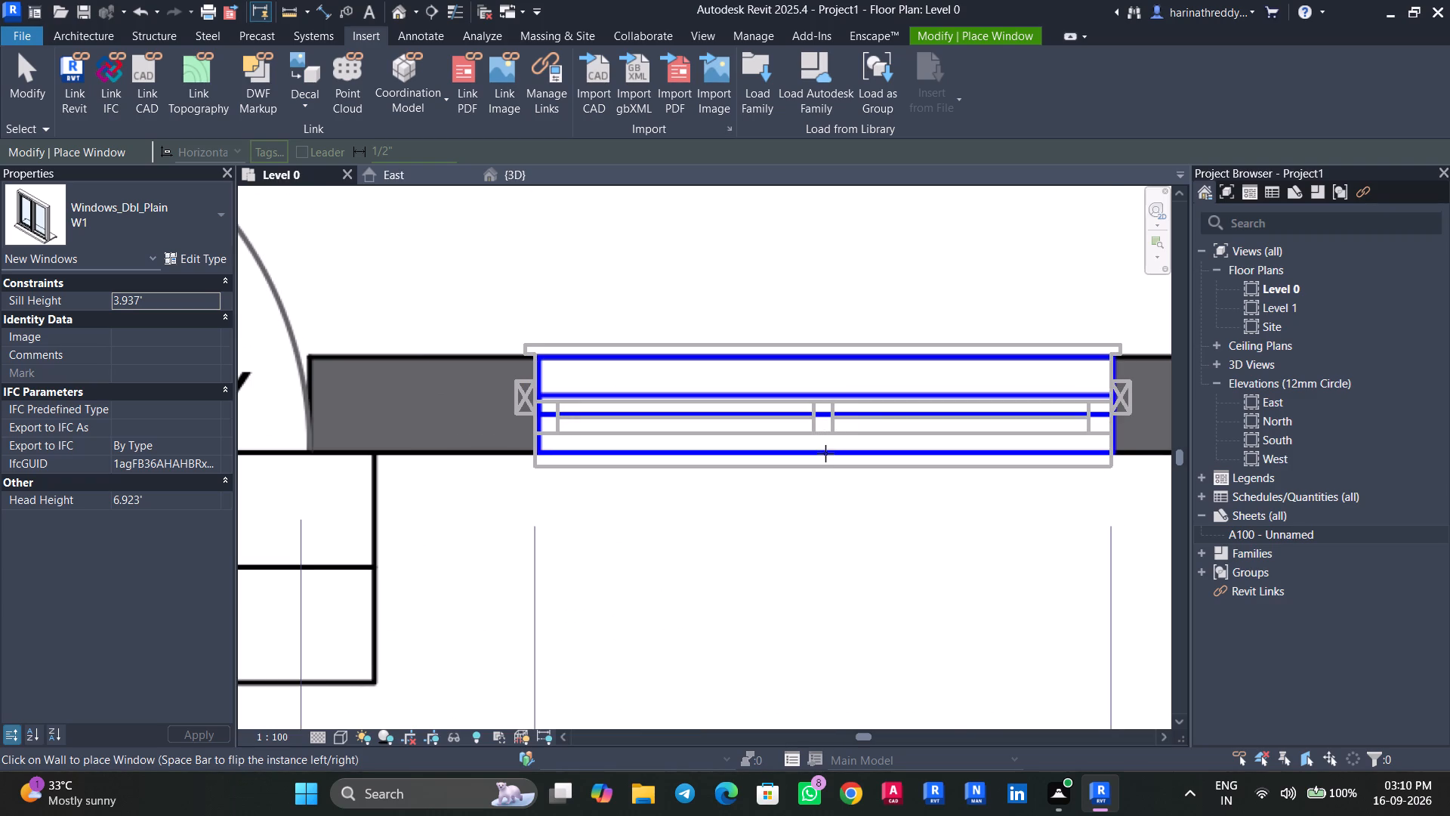
{"action": "left_click", "coordinate": [825, 453]}
Place a W1 window in the Hall's east exterior wall, aligned over the window drawn on the plan.
{"action": "scroll", "coordinate": [825, 441], "scroll_direction": "down", "scroll_amount": 4}
{"action": "scroll", "coordinate": [825, 441], "scroll_direction": "up", "scroll_amount": 1}
{"action": "scroll", "coordinate": [825, 441], "scroll_direction": "down", "scroll_amount": 10}
{"action": "middle_click_drag", "start_coordinate": [839, 424], "coordinate": [683, 550]}
{"action": "scroll", "coordinate": [764, 445], "scroll_direction": "up", "scroll_amount": 15}
{"action": "scroll", "coordinate": [757, 447], "scroll_direction": "down", "scroll_amount": 5}
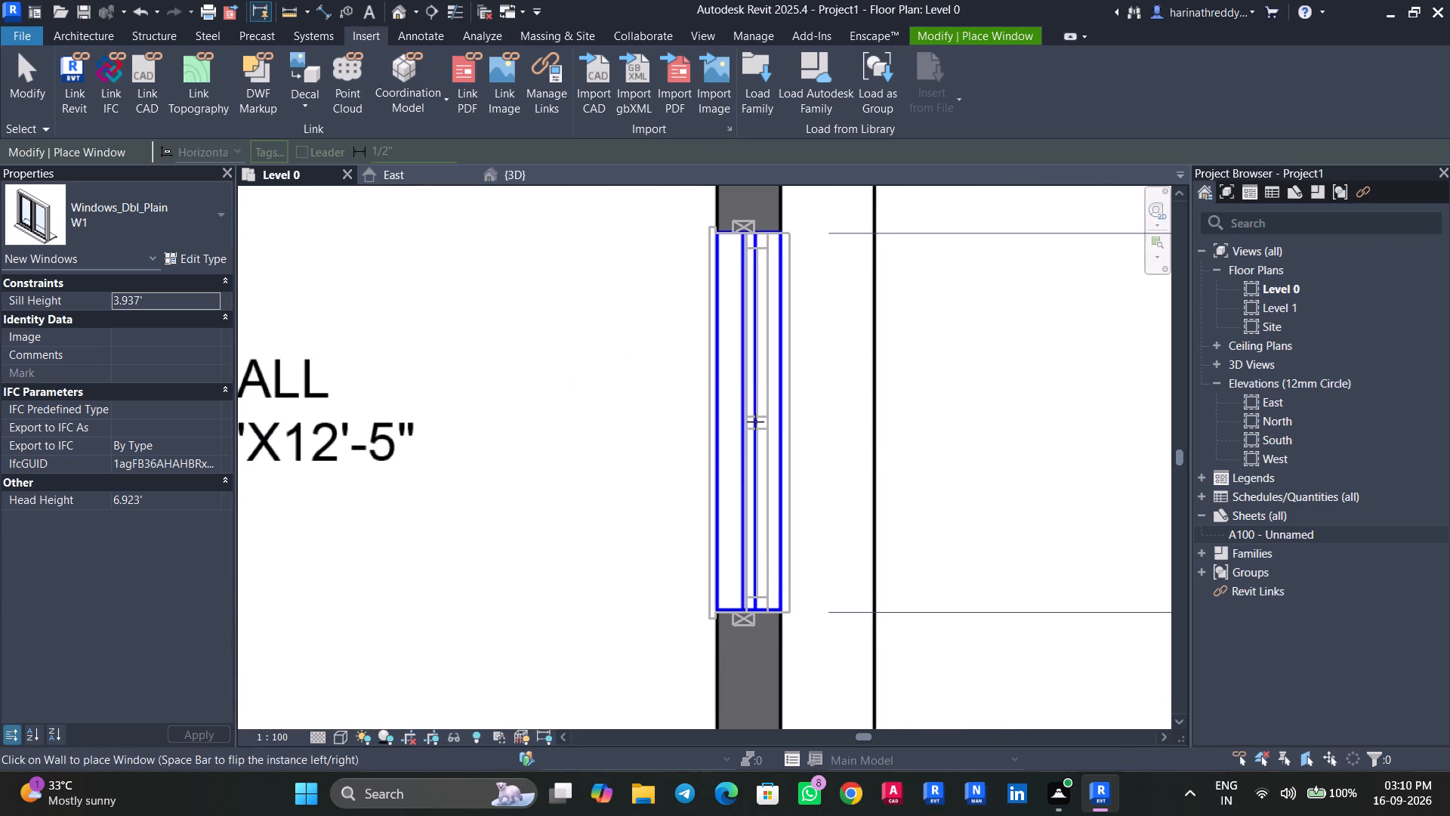
{"action": "left_click", "coordinate": [755, 422]}
Place a W1 window in Bedroom-1's east exterior wall, aligned over the window drawn on the plan.
{"action": "scroll", "coordinate": [755, 422], "scroll_direction": "down", "scroll_amount": 10}
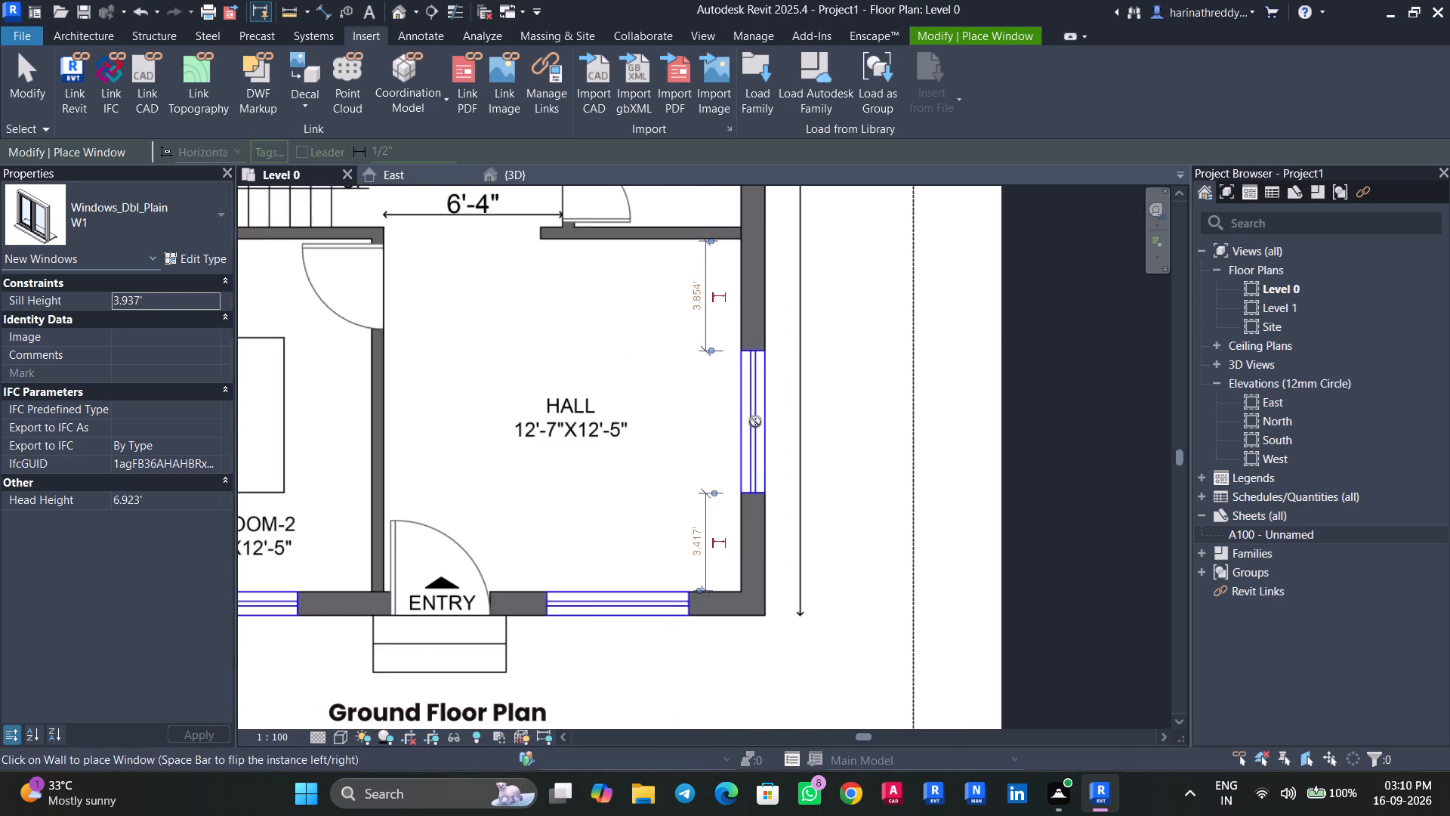
{"action": "scroll", "coordinate": [755, 422], "scroll_direction": "down", "scroll_amount": 4}
{"action": "middle_click_drag", "start_coordinate": [755, 422], "coordinate": [705, 661]}
{"action": "scroll", "coordinate": [690, 453], "scroll_direction": "up", "scroll_amount": 8}
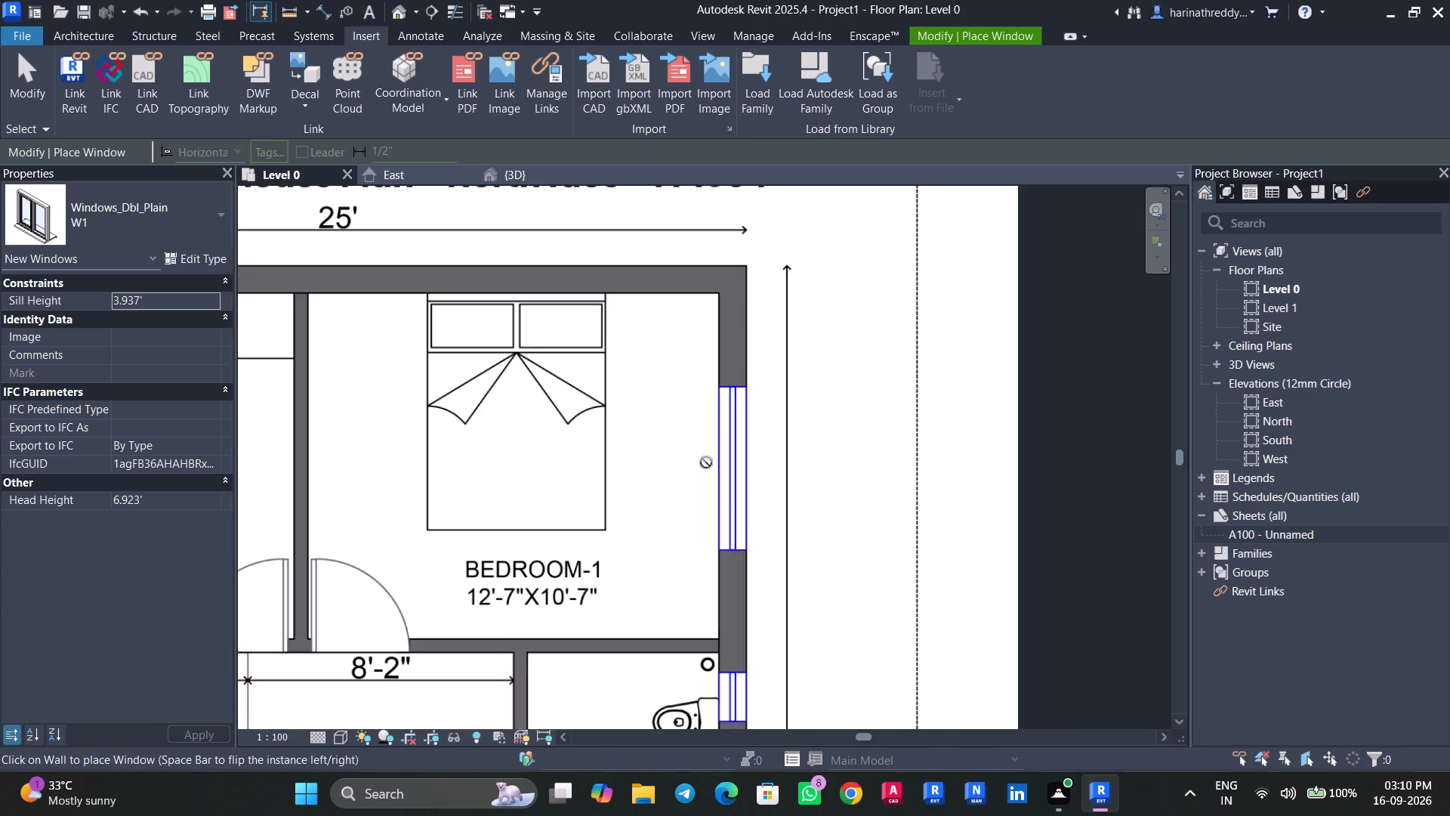
{"action": "scroll", "coordinate": [715, 465], "scroll_direction": "up", "scroll_amount": 7}
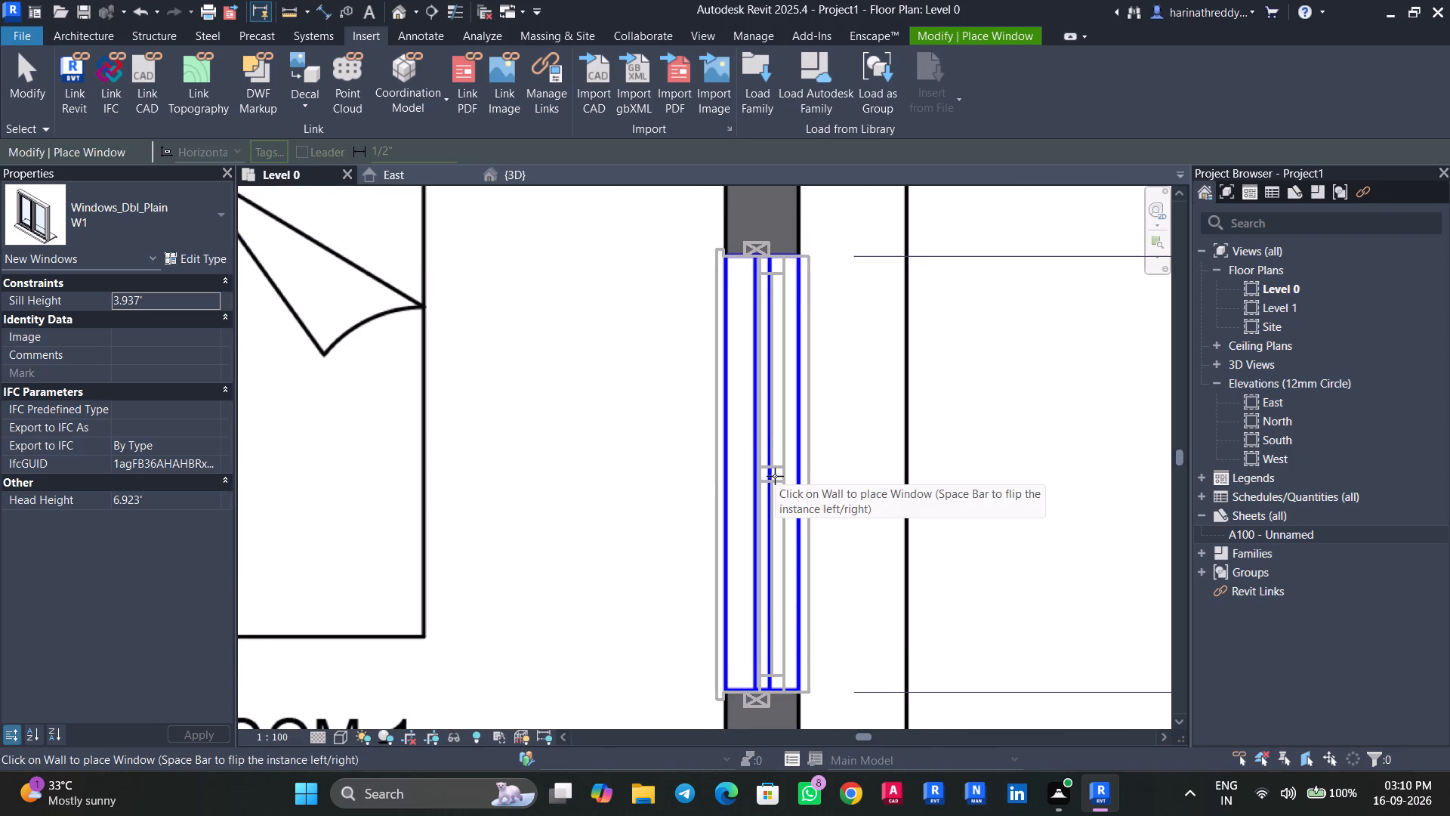
{"action": "left_click", "coordinate": [775, 476]}
Place a W1 window in the Kitchen exterior wall behind the sink, aligned over the window drawn on the plan.
{"action": "scroll", "coordinate": [539, 437], "scroll_direction": "down", "scroll_amount": 10}
{"action": "middle_click_drag", "start_coordinate": [539, 437], "coordinate": [576, 445]}
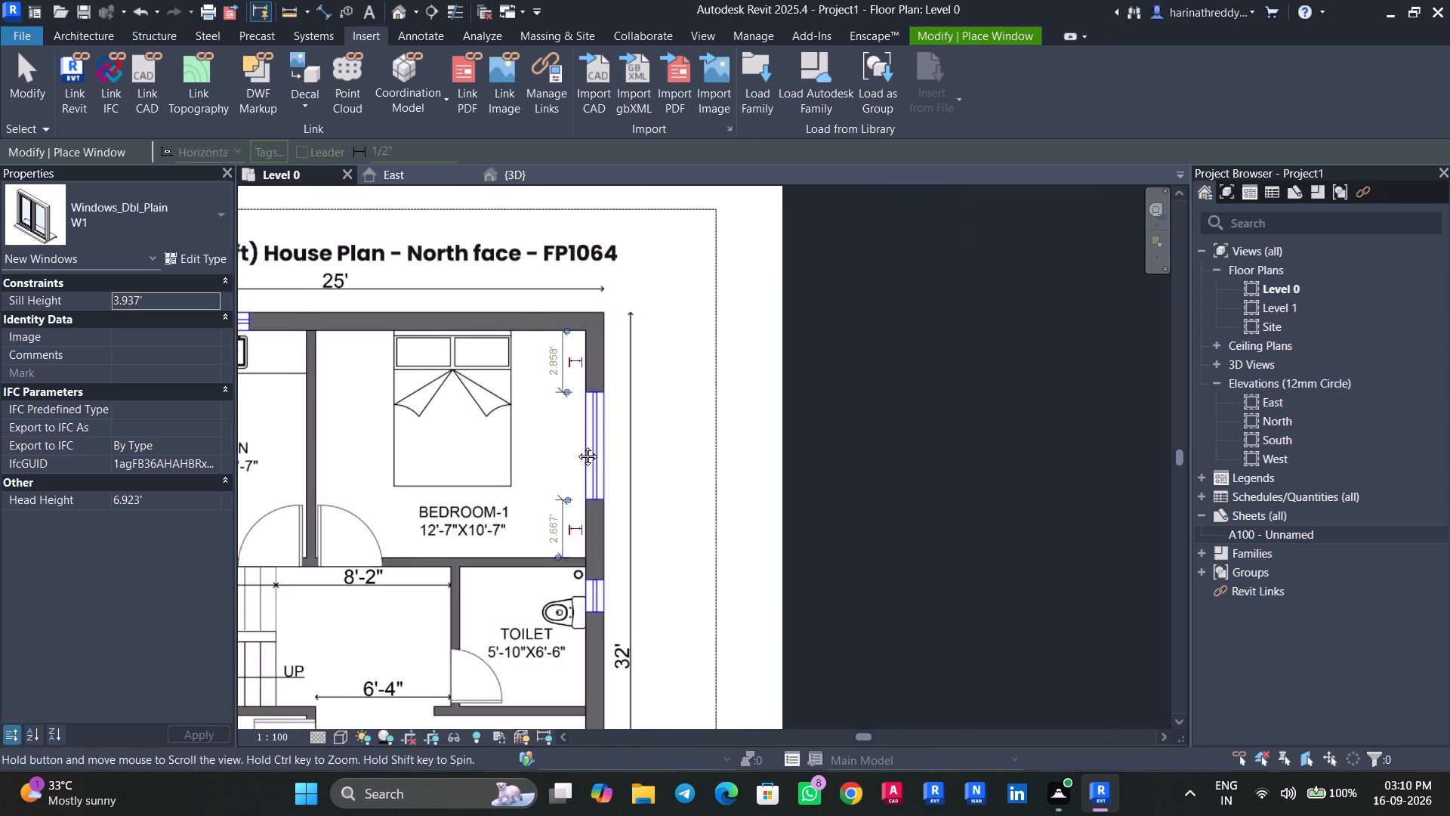
{"action": "middle_click_drag", "start_coordinate": [576, 445], "coordinate": [902, 539]}
{"action": "scroll", "coordinate": [902, 539], "scroll_direction": "down", "scroll_amount": 1}
{"action": "scroll", "coordinate": [604, 441], "scroll_direction": "up", "scroll_amount": 14}
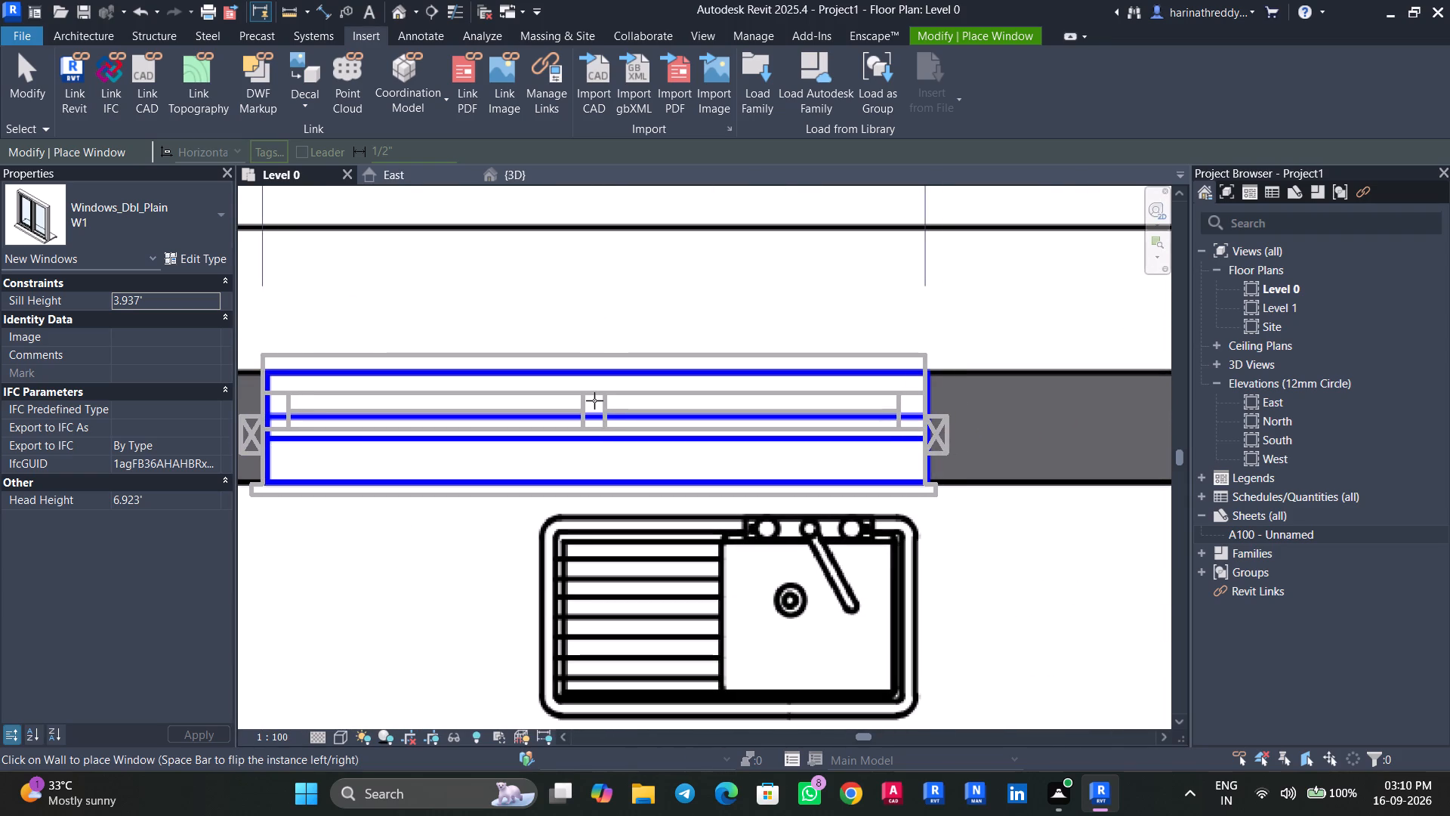
{"action": "left_click", "coordinate": [594, 400]}
Place a W1 window in the Kitchen exterior wall beside the stove, aligned over the drawn window, and end window placement.
{"action": "scroll", "coordinate": [595, 400], "scroll_direction": "down", "scroll_amount": 13}
{"action": "middle_click_drag", "start_coordinate": [597, 407], "coordinate": [789, 372]}
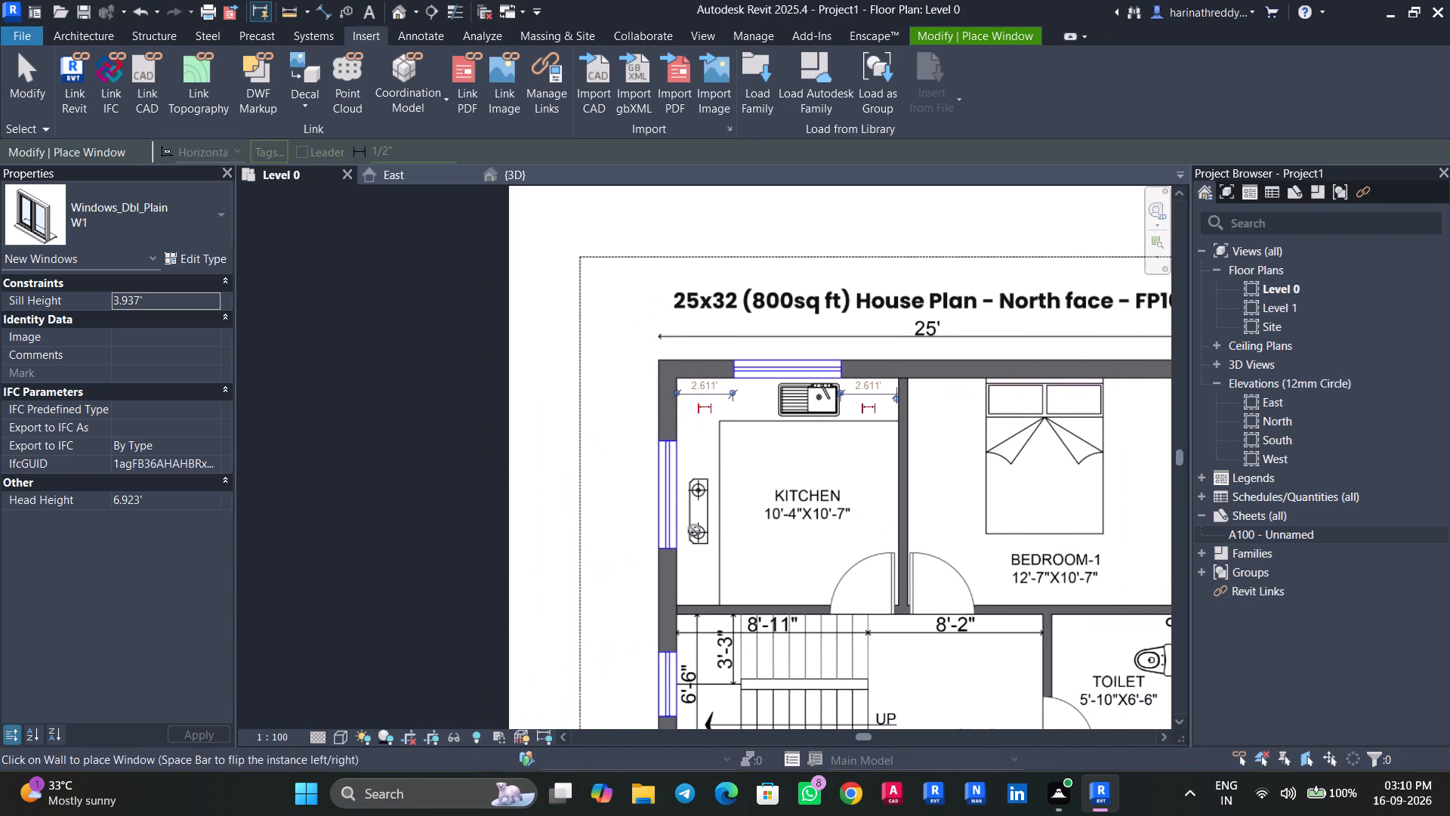
{"action": "scroll", "coordinate": [665, 511], "scroll_direction": "up", "scroll_amount": 11}
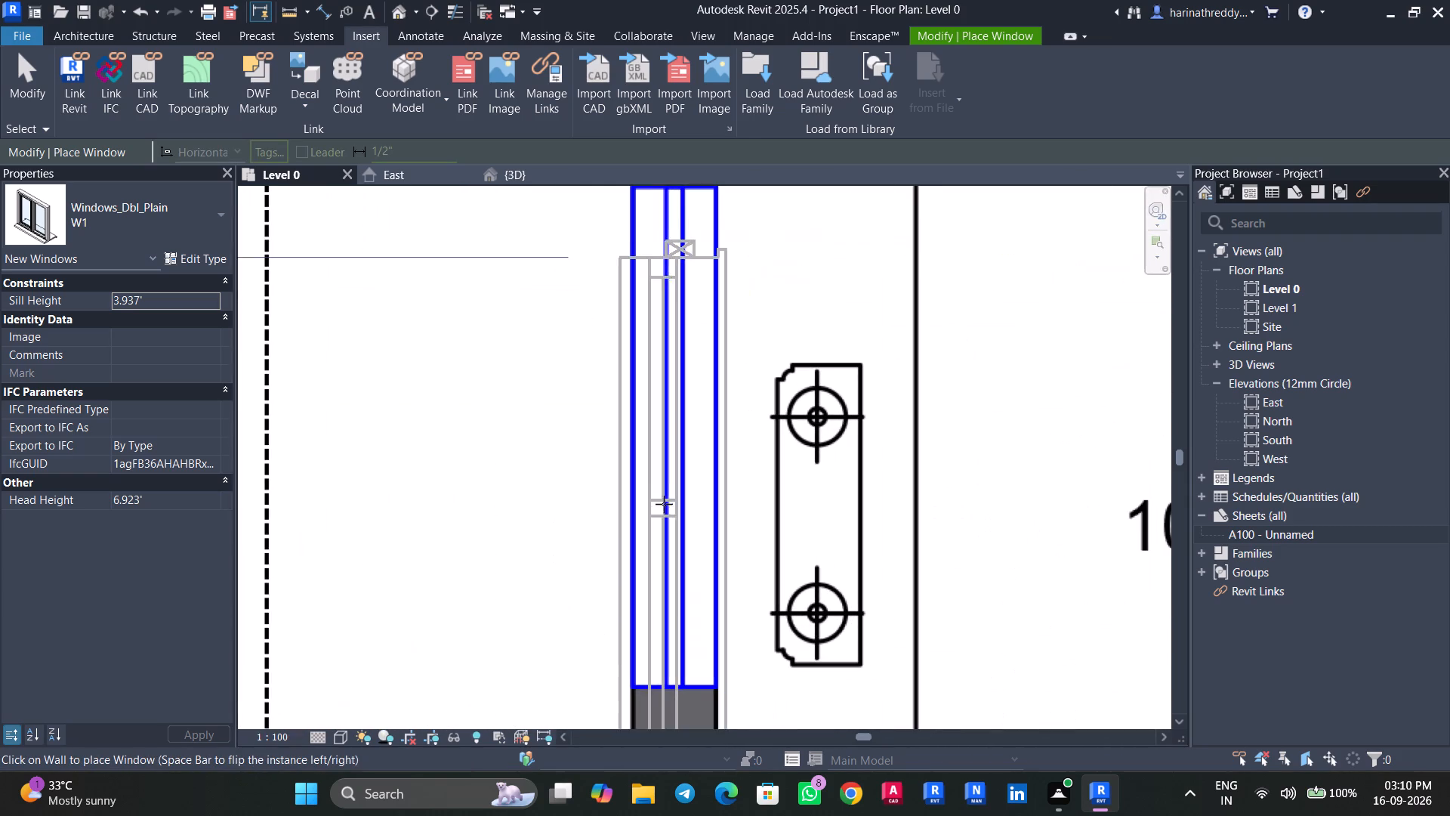
{"action": "middle_click_drag", "start_coordinate": [652, 447], "coordinate": [659, 478]}
{"action": "scroll", "coordinate": [659, 478], "scroll_direction": "down", "scroll_amount": 1}
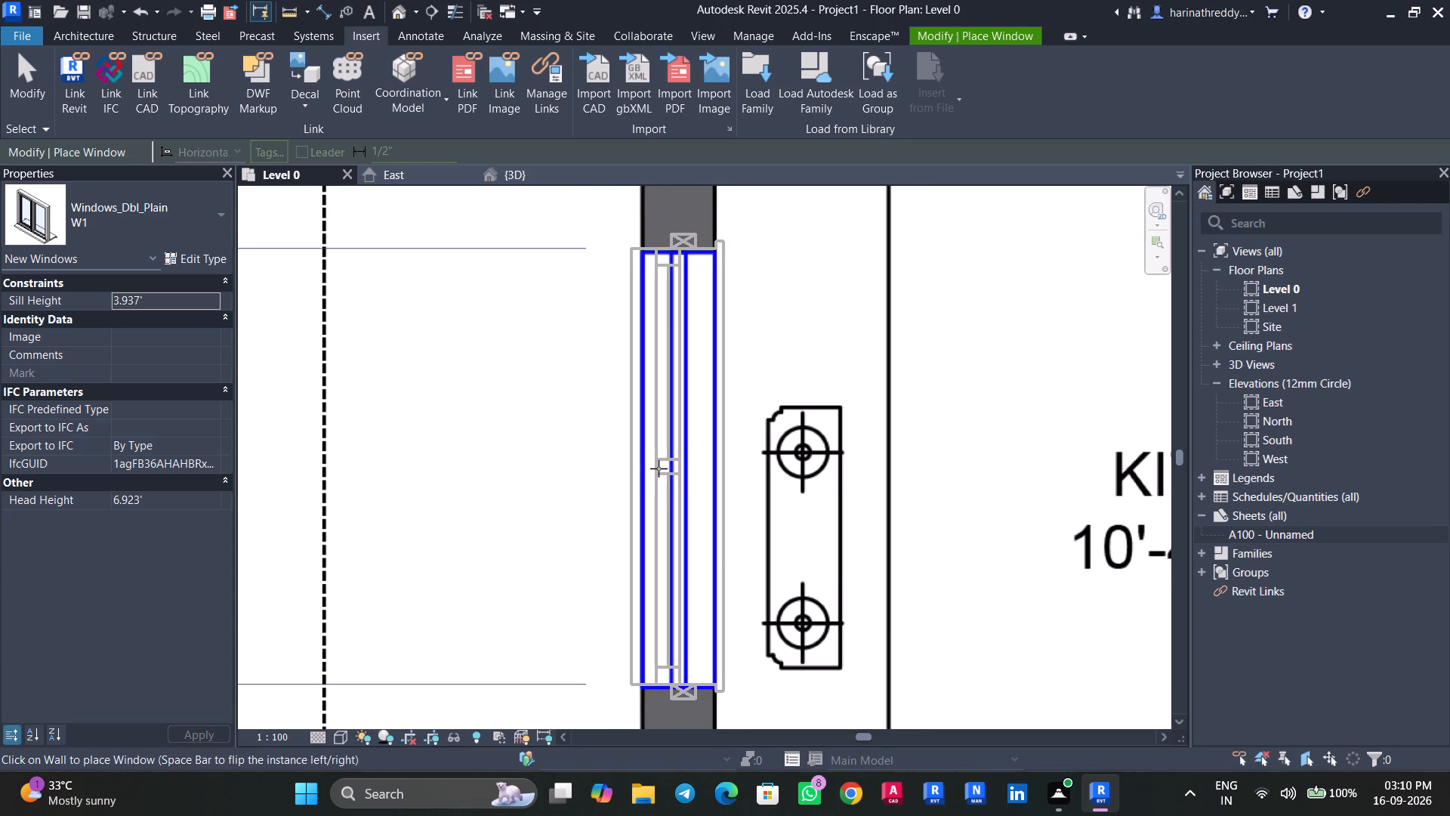
{"action": "left_click", "coordinate": [659, 468]}
{"action": "scroll", "coordinate": [659, 468], "scroll_direction": "down", "scroll_amount": 13}
{"action": "middle_click_drag", "start_coordinate": [659, 468], "coordinate": [730, 346]}
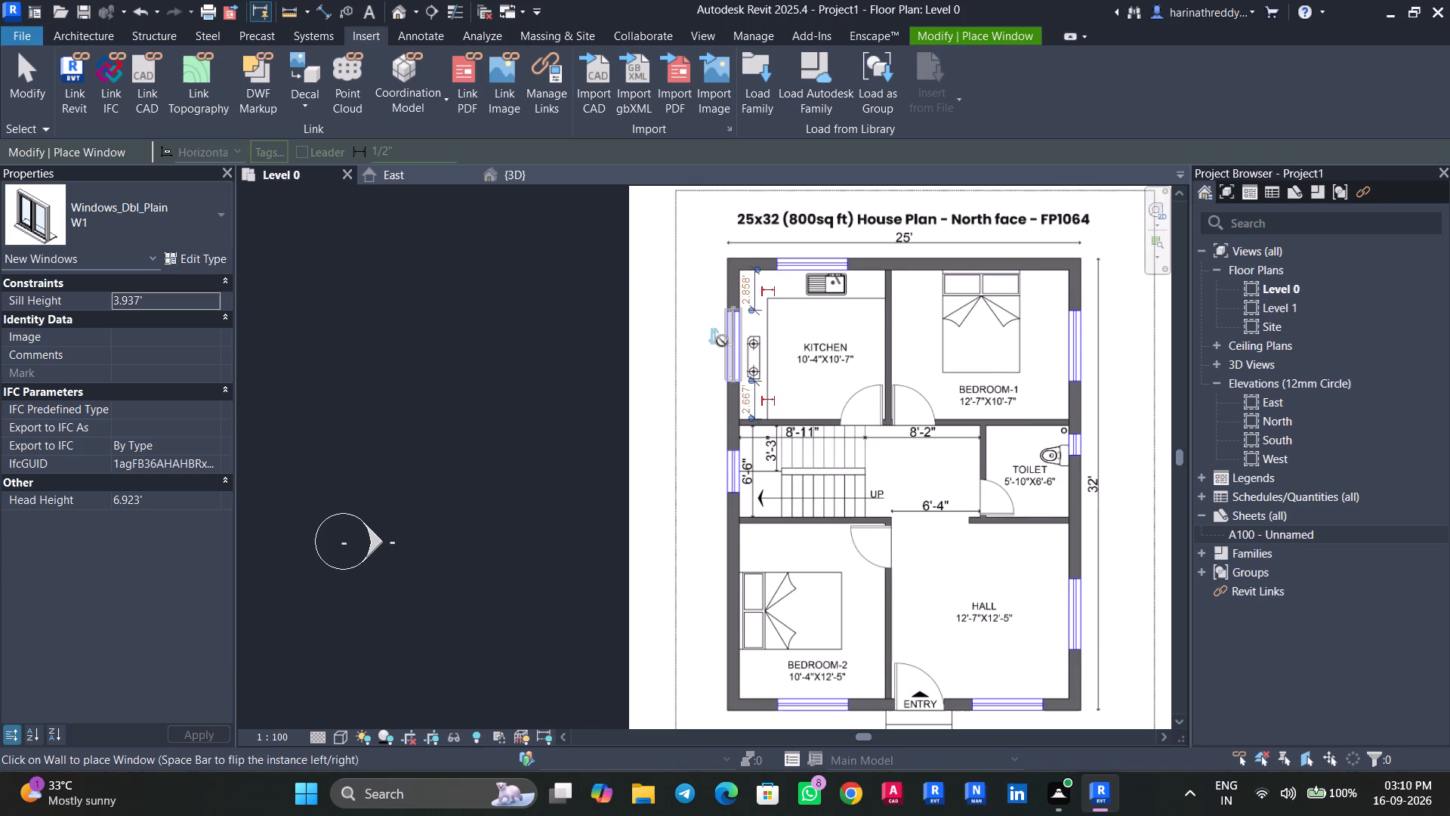
{"action": "key", "text": "Escape"}
{"action": "key", "text": "Escape"}
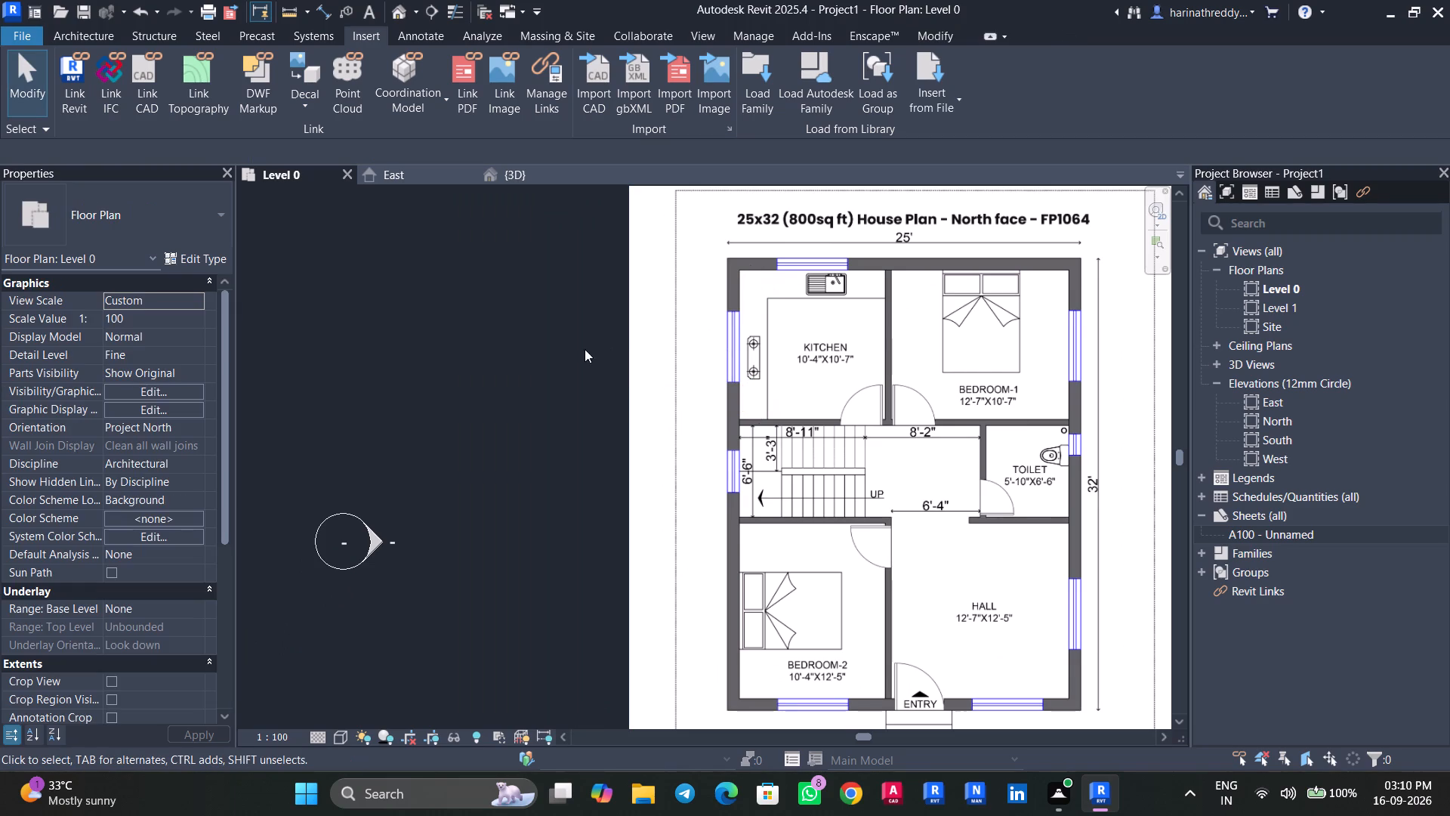
Restart the Window tool and duplicate the Windows_Sgl_Plain 910x910mm type as W2.
{"action": "scroll", "coordinate": [484, 352], "scroll_direction": "down", "scroll_amount": 4}
{"action": "type", "text": "WN"}
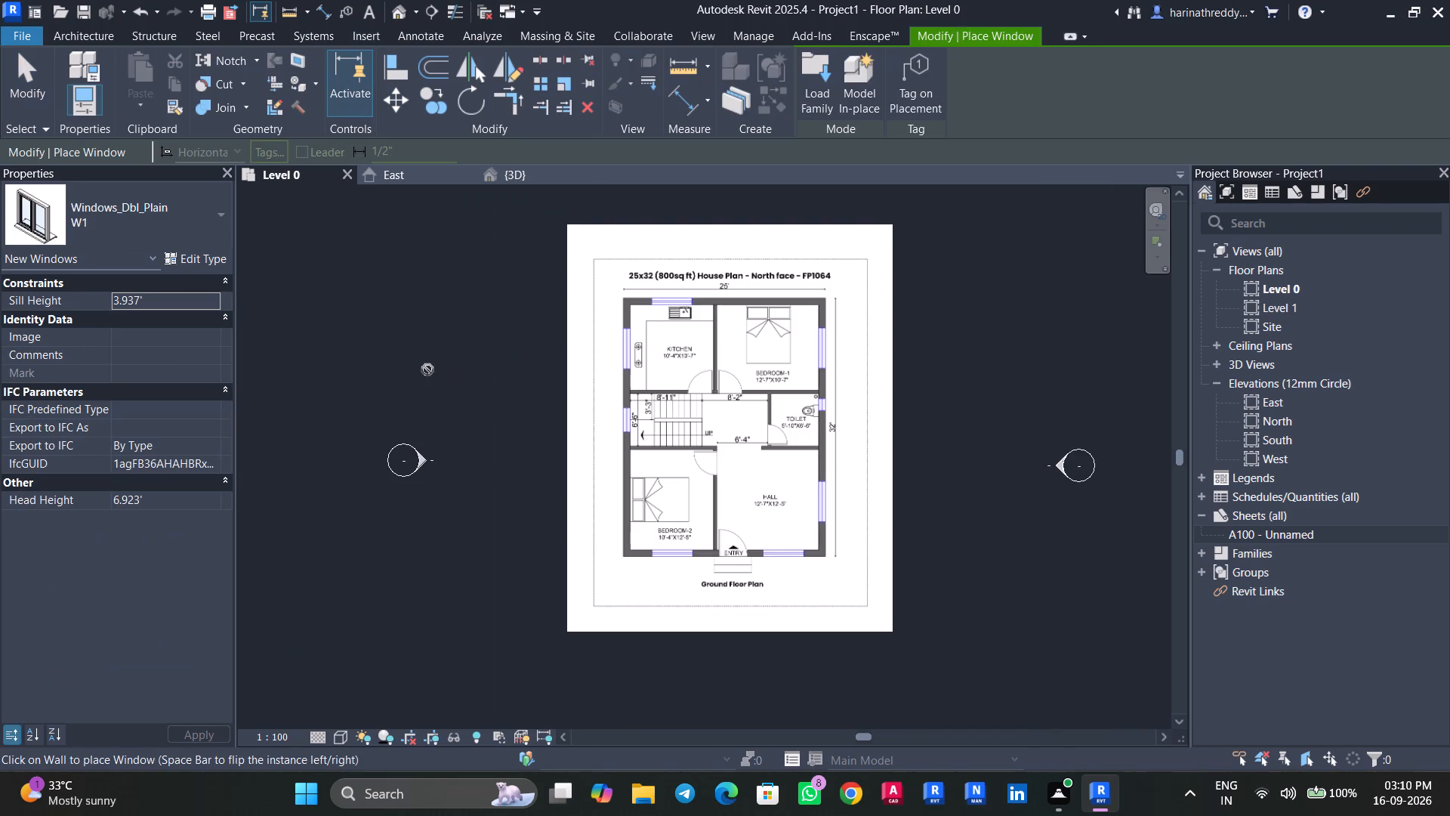
{"action": "left_click", "coordinate": [141, 221]}
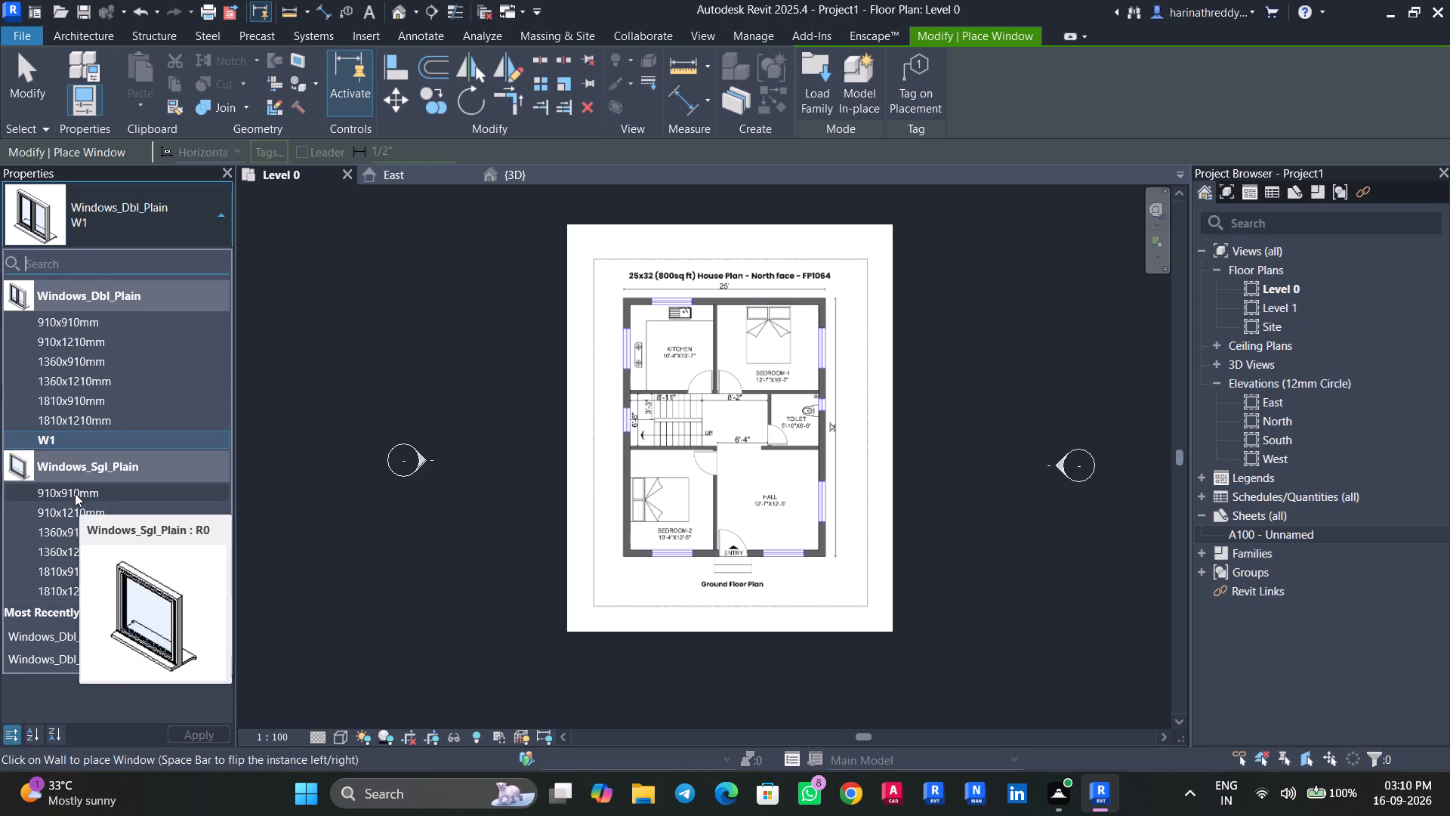
{"action": "left_click", "coordinate": [85, 479]}
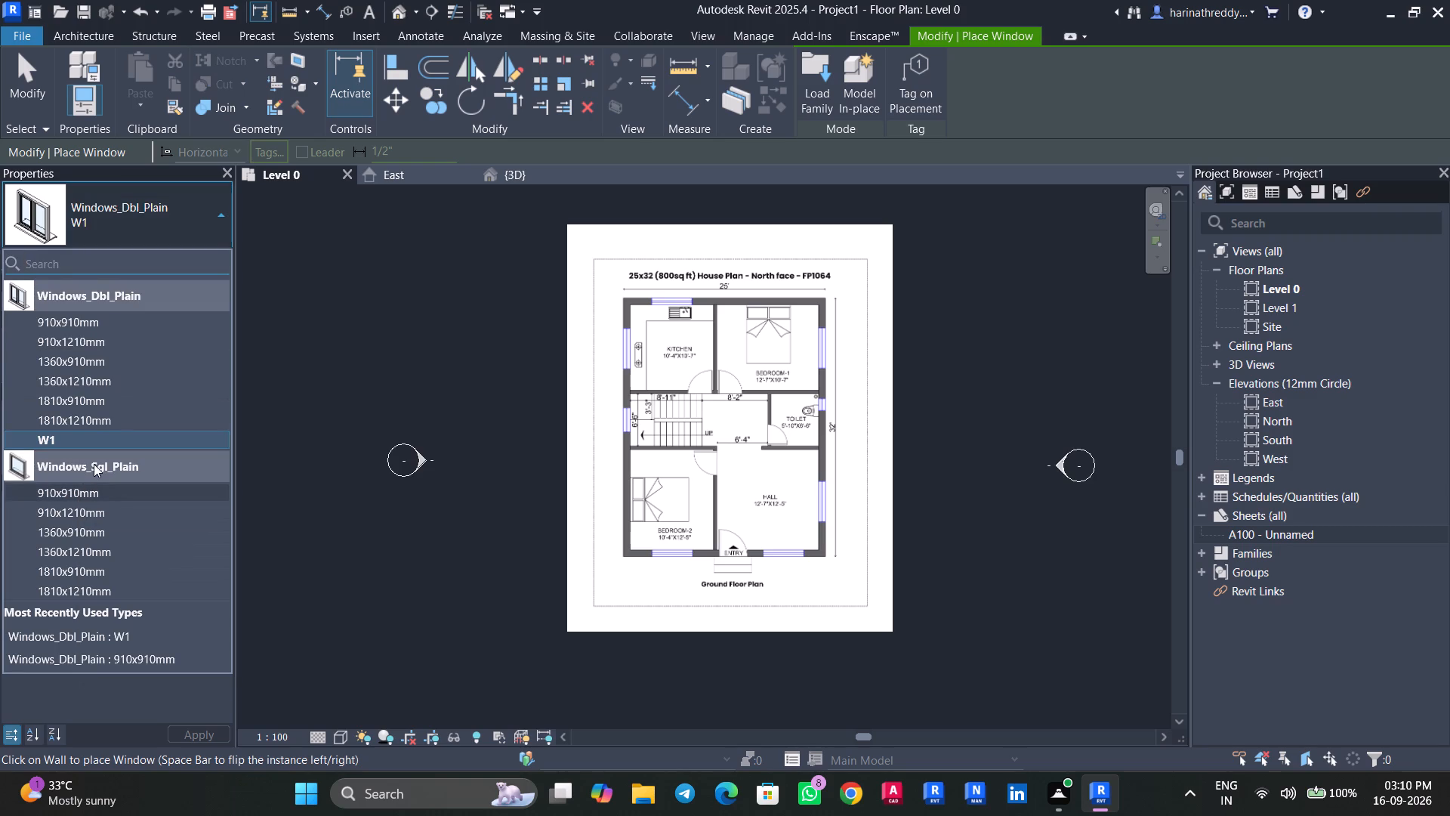
{"action": "left_click", "coordinate": [94, 464]}
{"action": "left_click", "coordinate": [100, 482]}
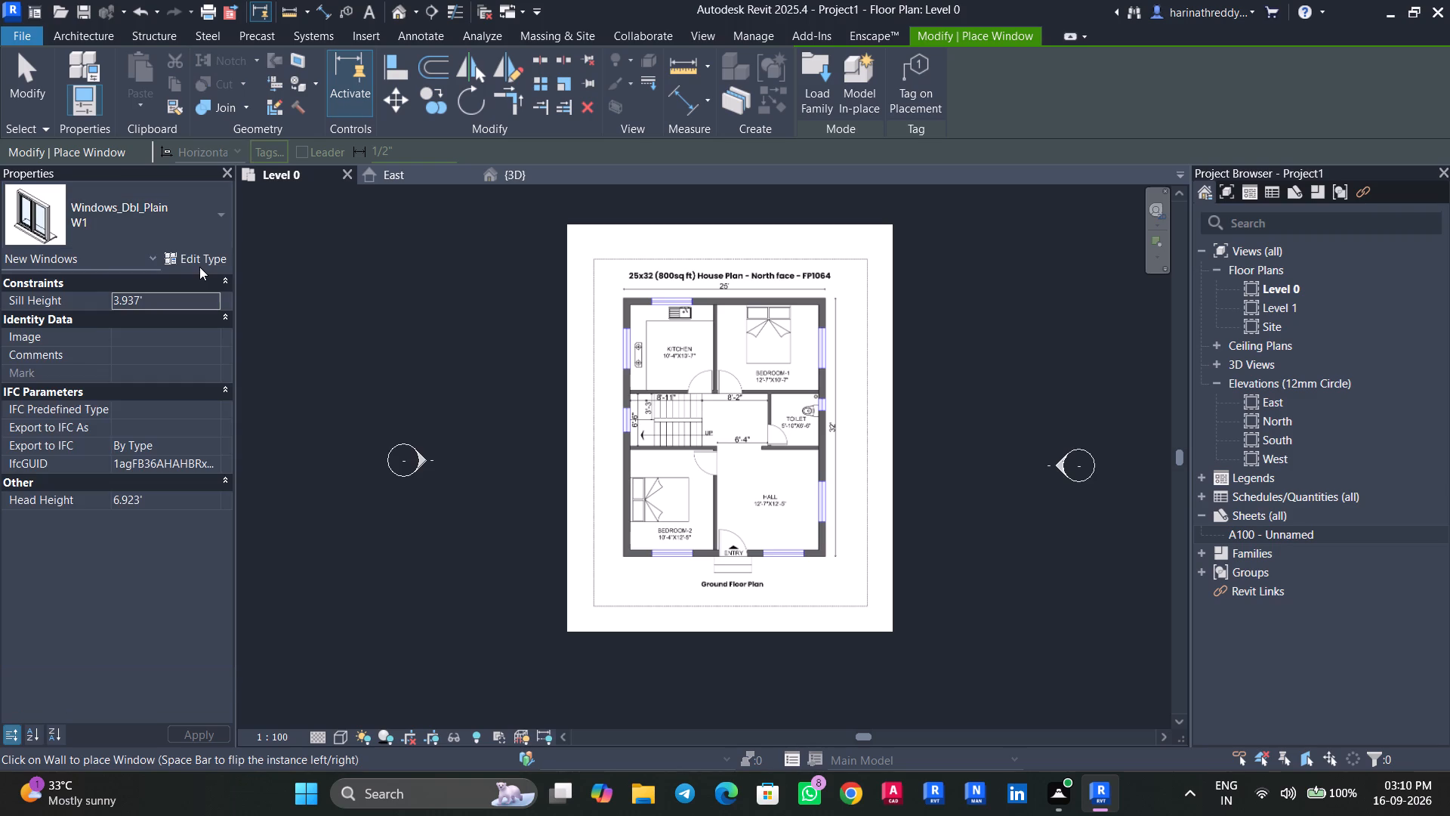
{"action": "left_click", "coordinate": [181, 229]}
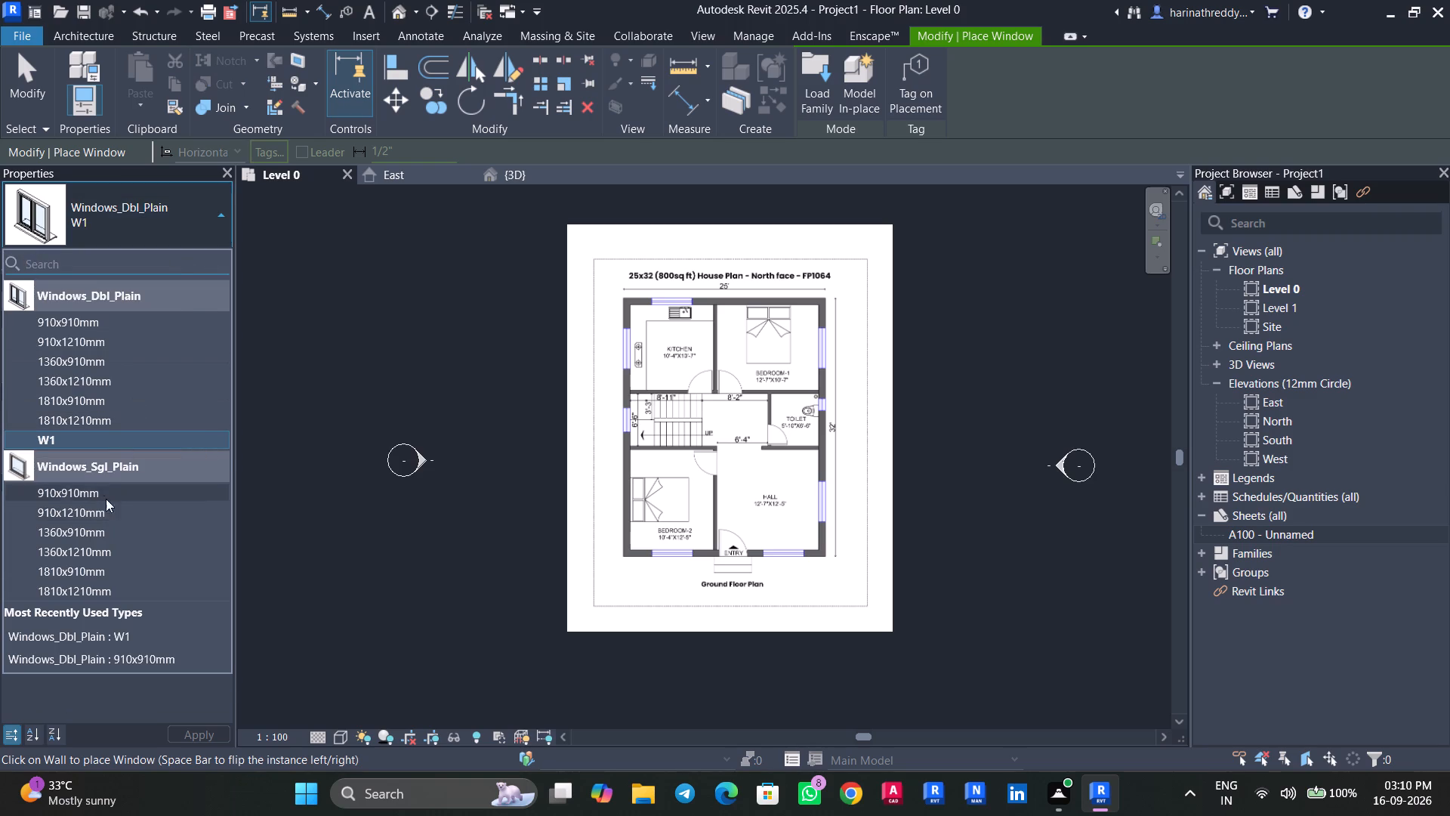
{"action": "left_click", "coordinate": [106, 499]}
{"action": "left_click", "coordinate": [215, 255]}
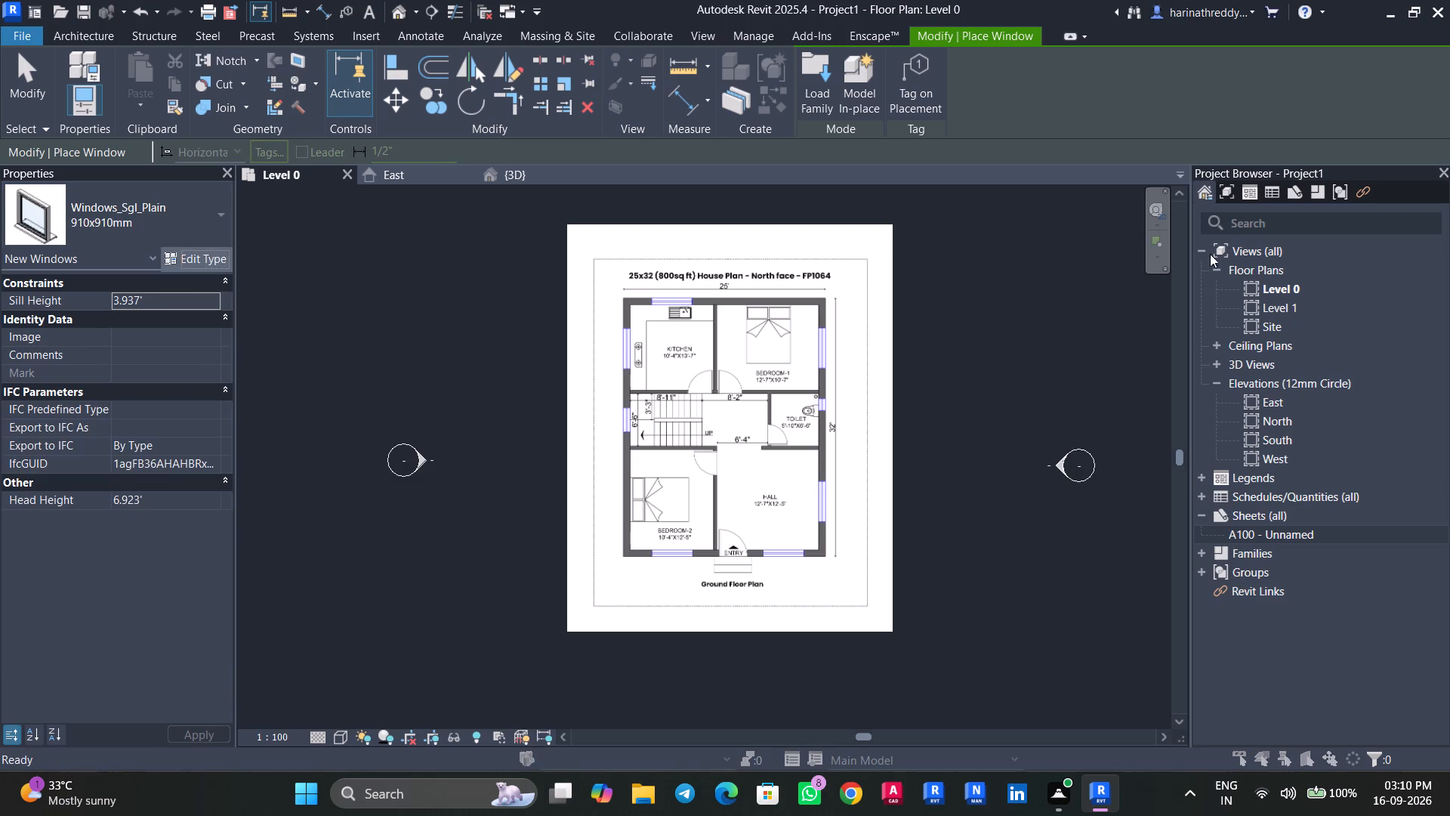
{"action": "left_click", "coordinate": [1359, 227]}
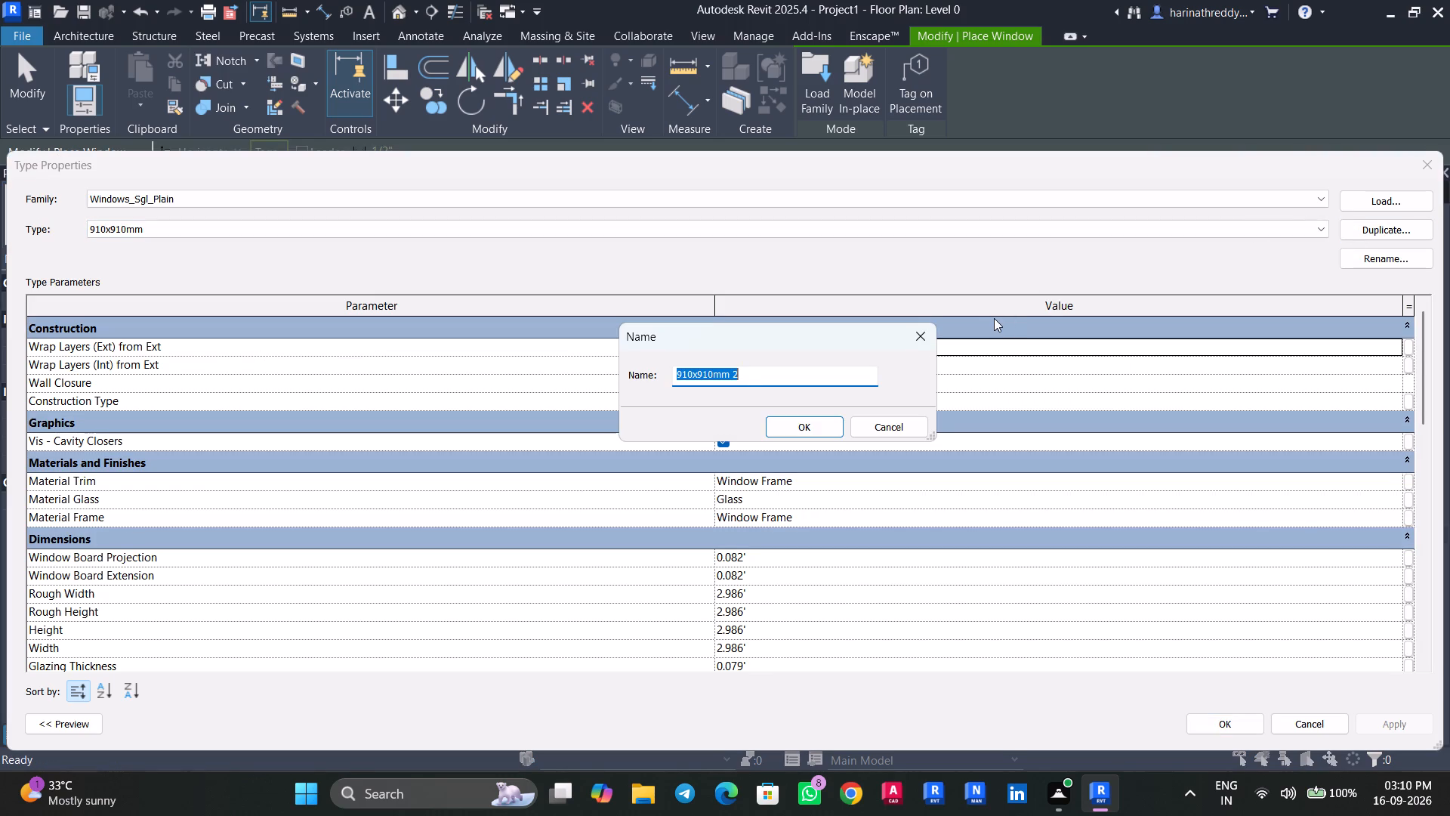
{"action": "type", "text": "W2"}
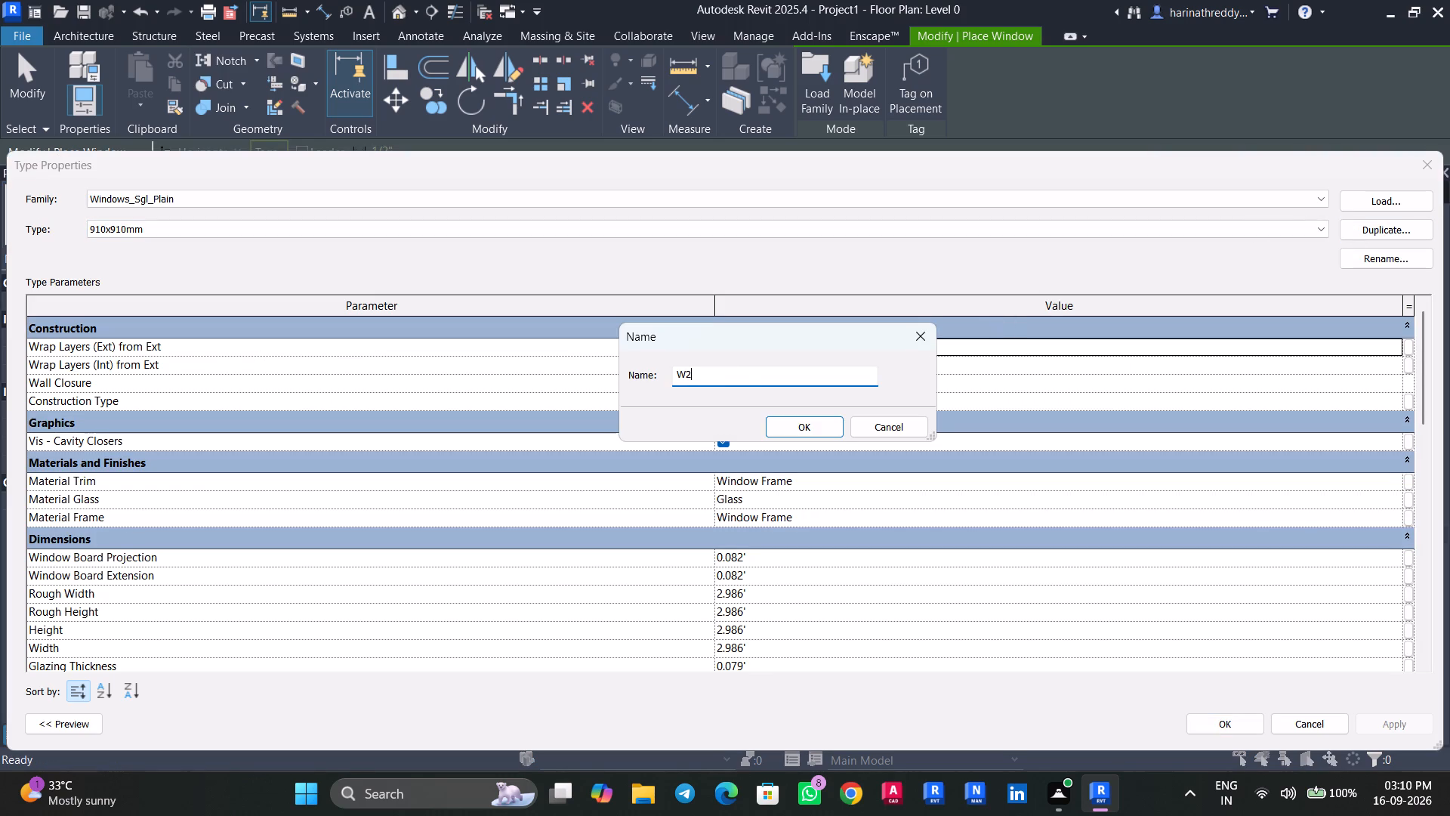
{"action": "left_click", "coordinate": [814, 434]}
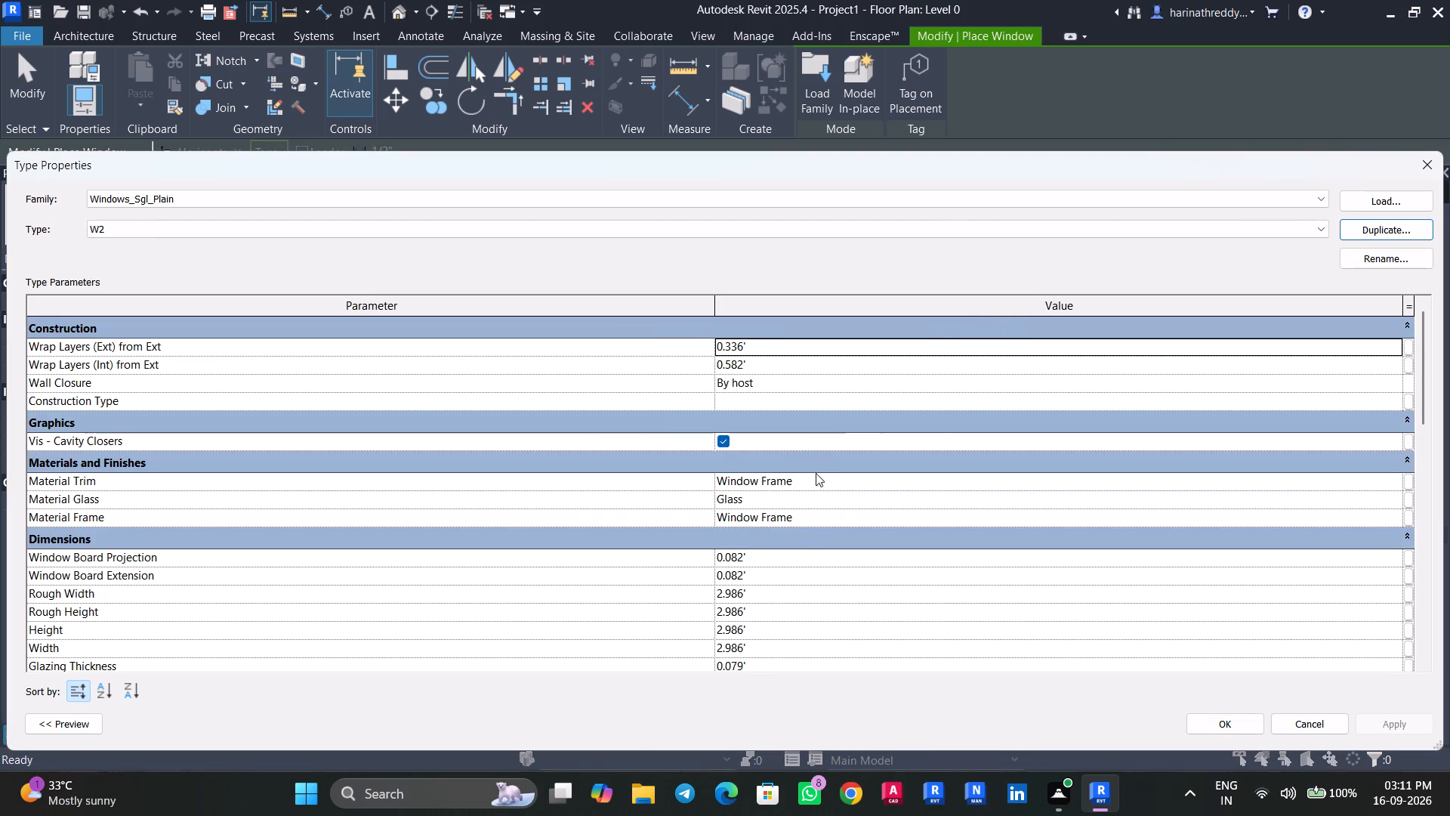
Set the W2 type's Rough Width to 3' and apply the type properties.
{"action": "scroll", "coordinate": [794, 586], "scroll_direction": "down", "scroll_amount": 2}
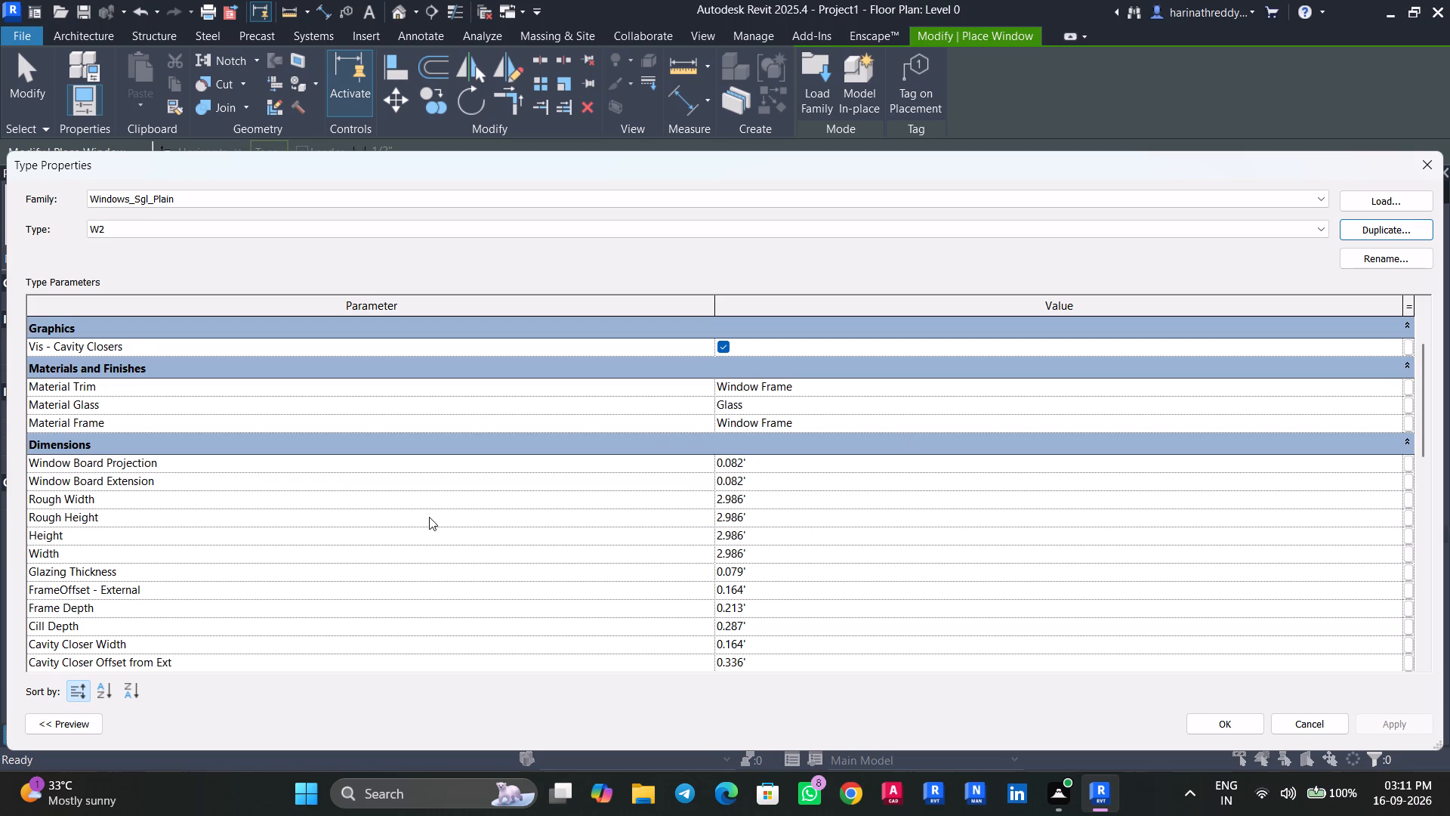
{"action": "left_click", "coordinate": [758, 499]}
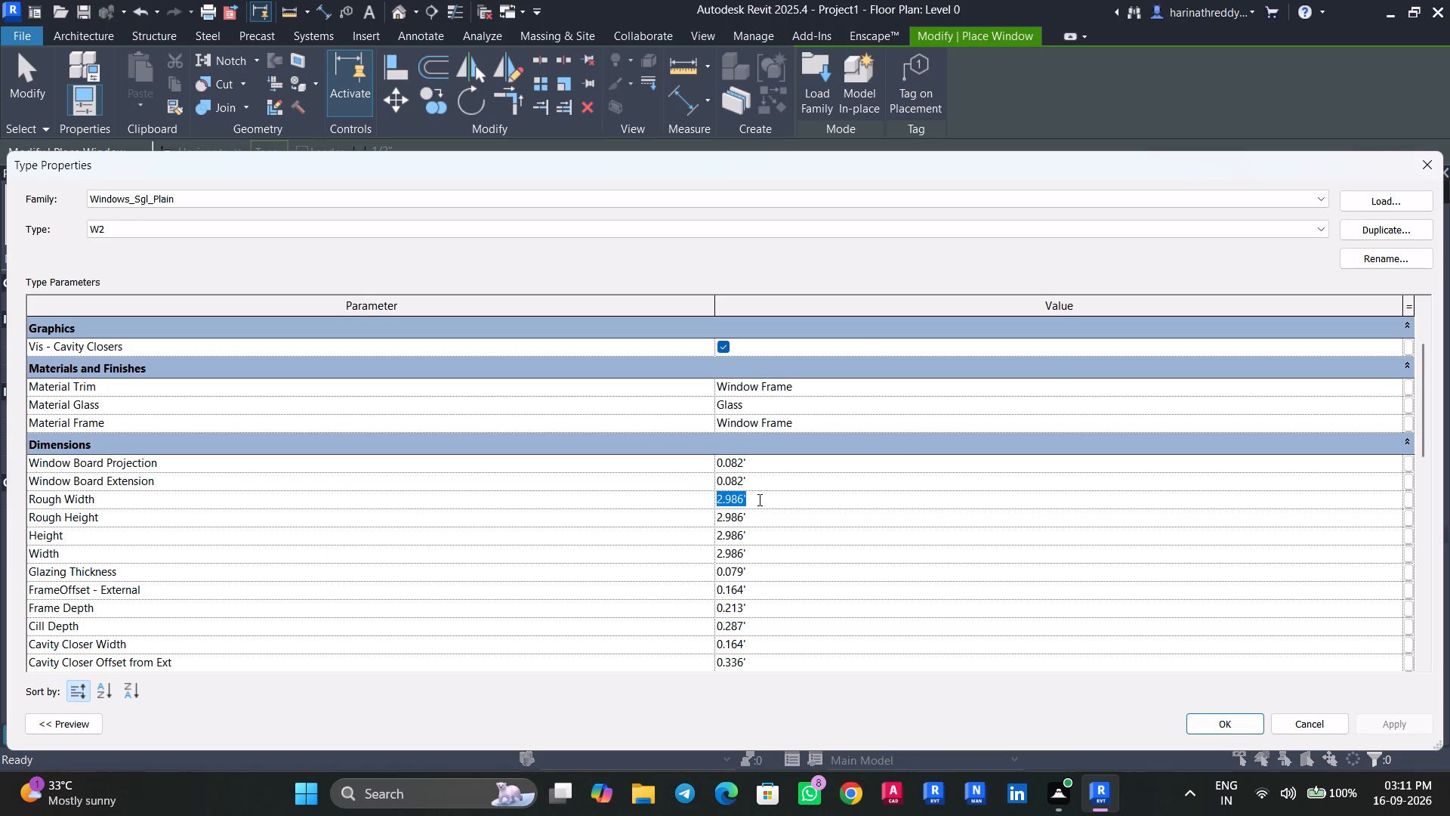
{"action": "type", "text": "3'"}
{"action": "key", "text": "Return"}
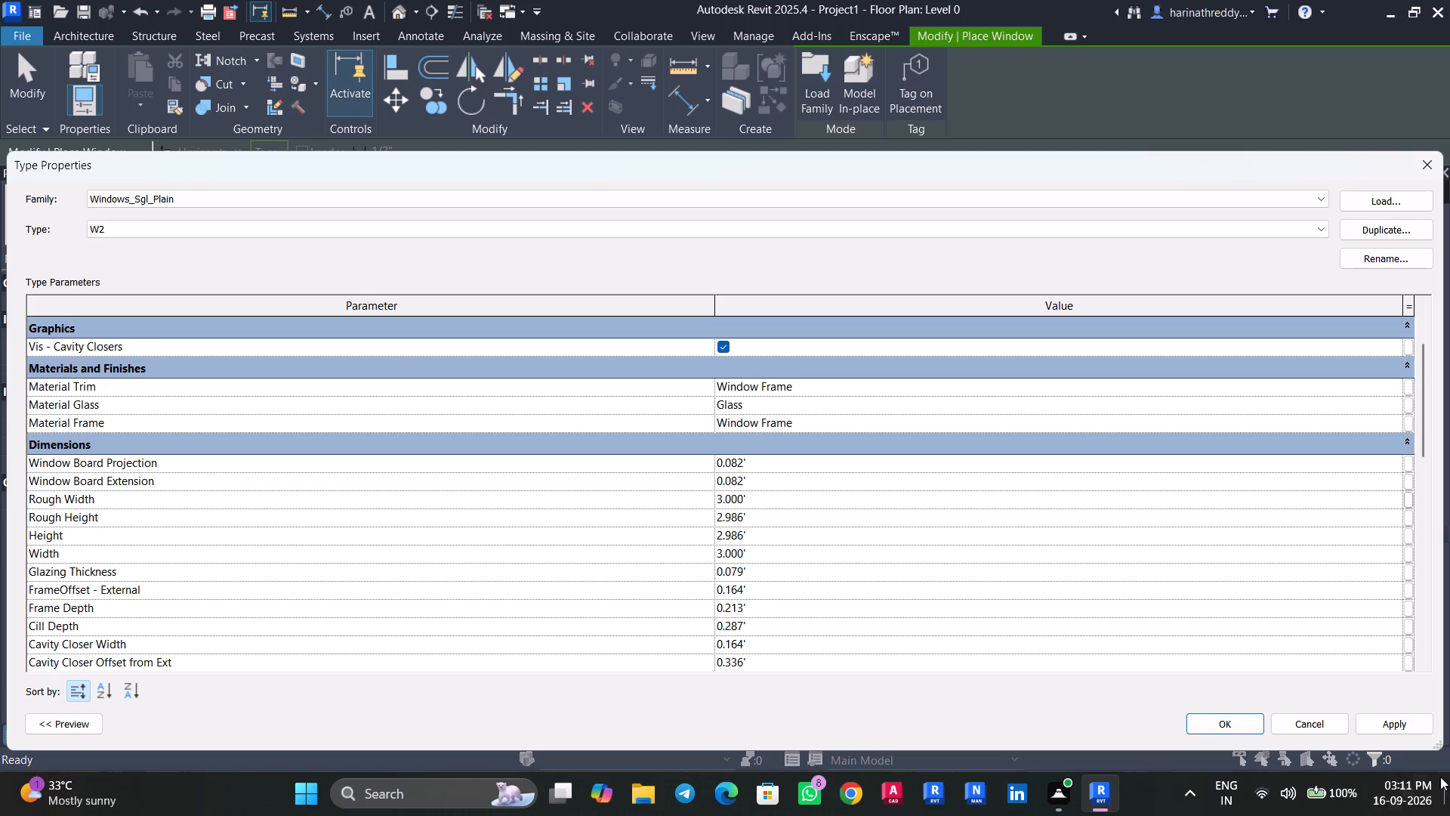
{"action": "left_click", "coordinate": [1406, 730]}
{"action": "left_click", "coordinate": [1199, 733]}
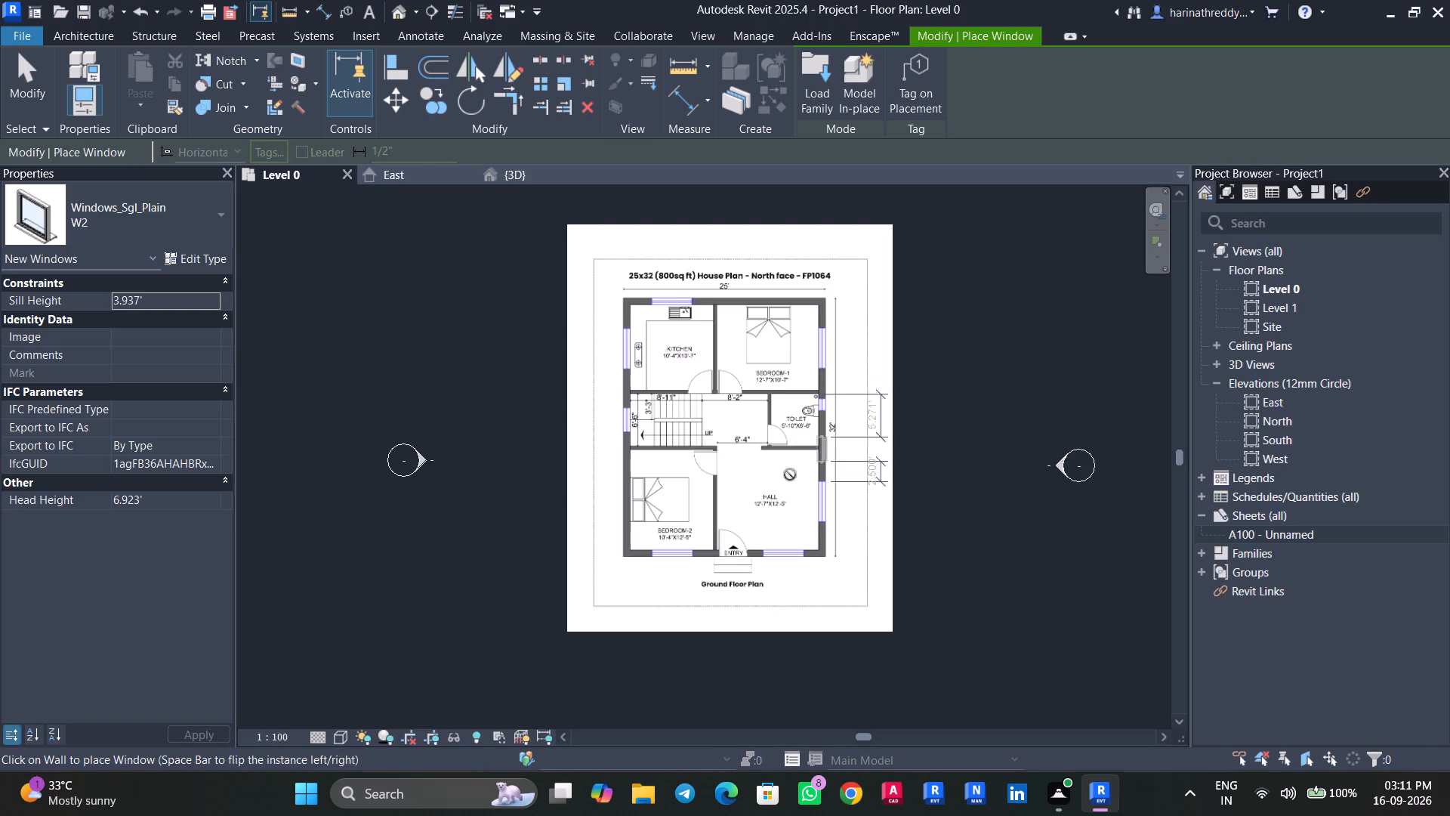
Place a W2 window in the exterior wall beside the staircase, aligned over the window drawn on the plan.
{"action": "scroll", "coordinate": [670, 444], "scroll_direction": "up", "scroll_amount": 6}
{"action": "scroll", "coordinate": [569, 407], "scroll_direction": "up", "scroll_amount": 7}
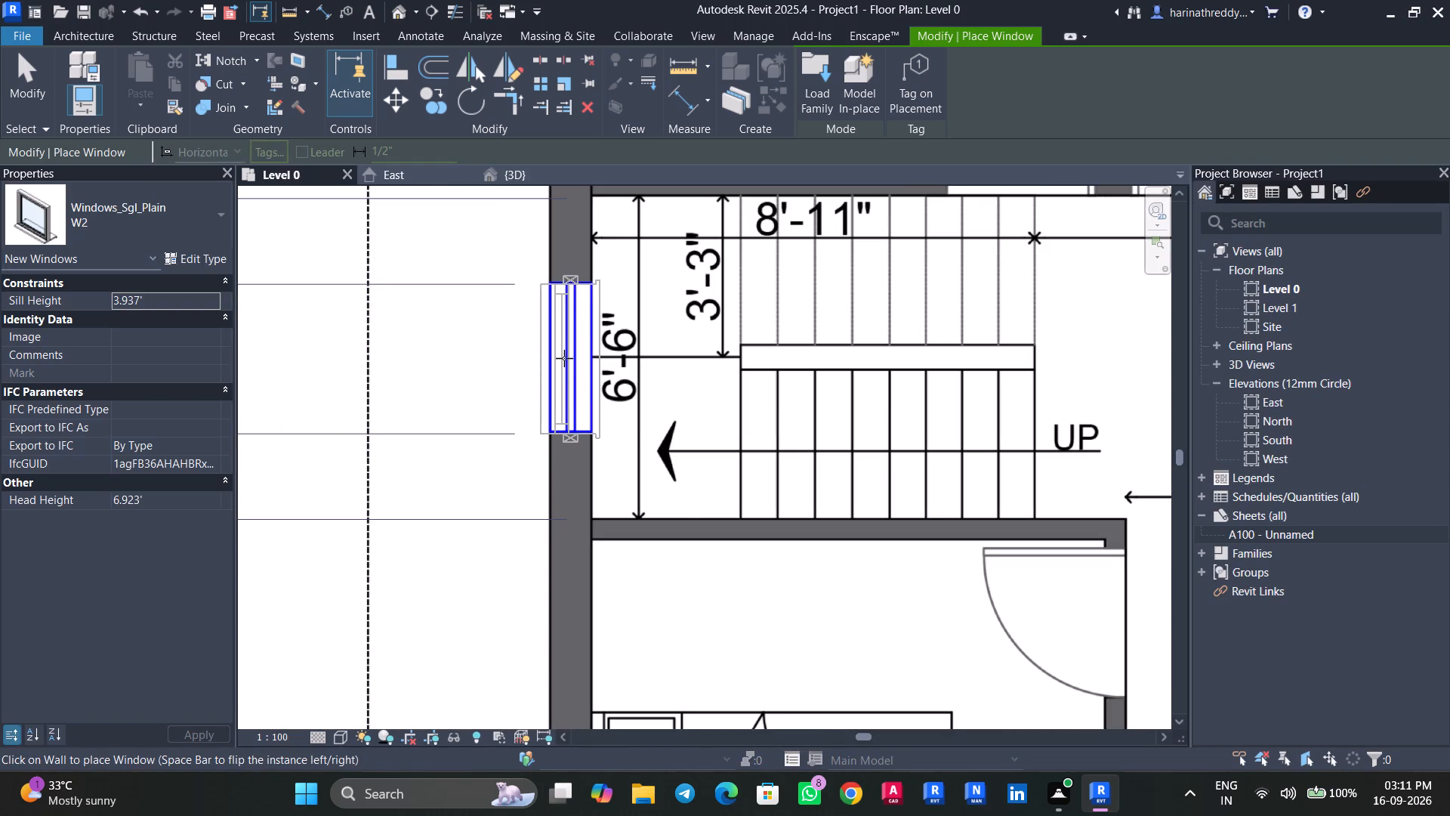
{"action": "left_click", "coordinate": [564, 358]}
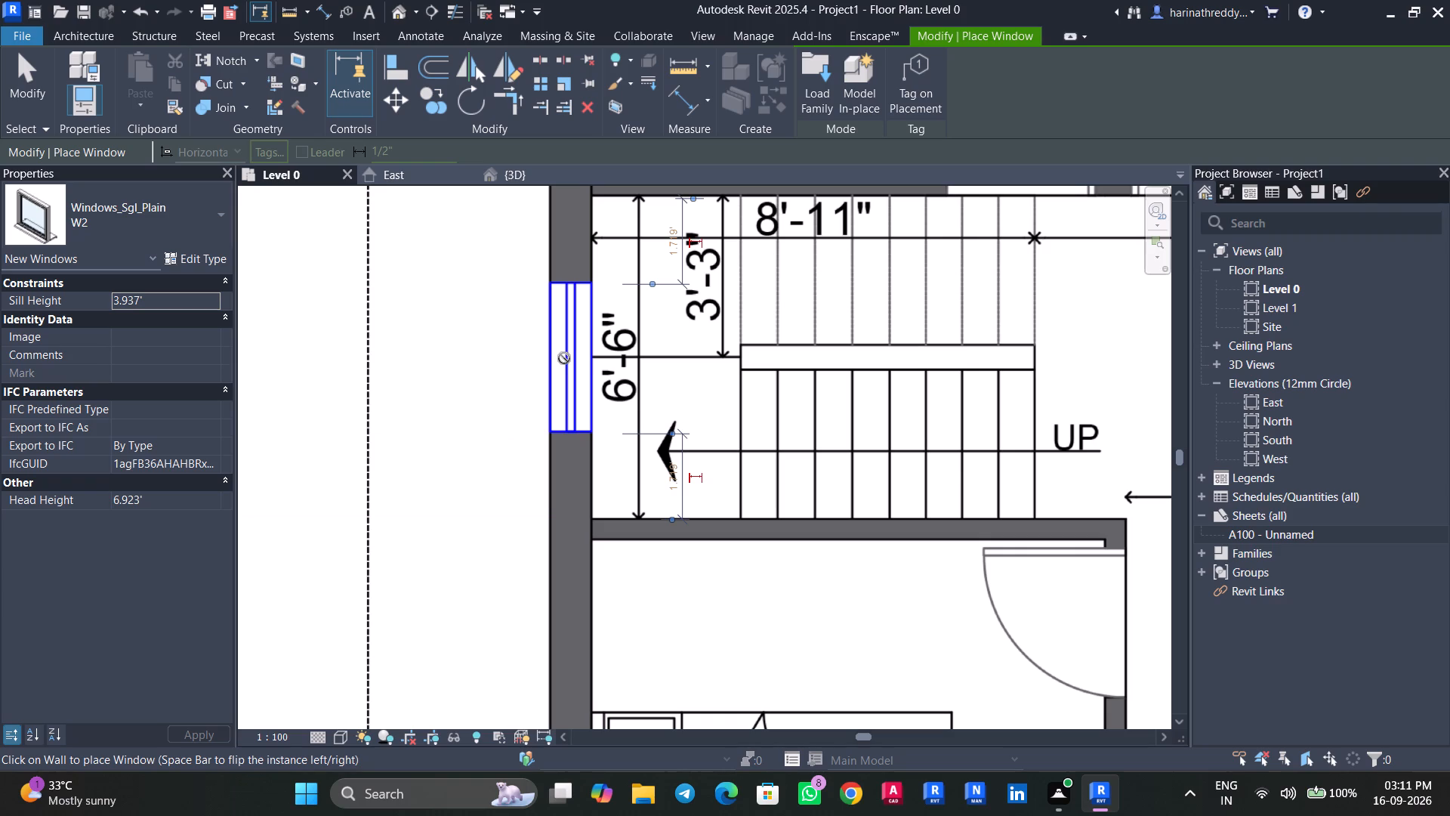
{"action": "key", "text": "Escape"}
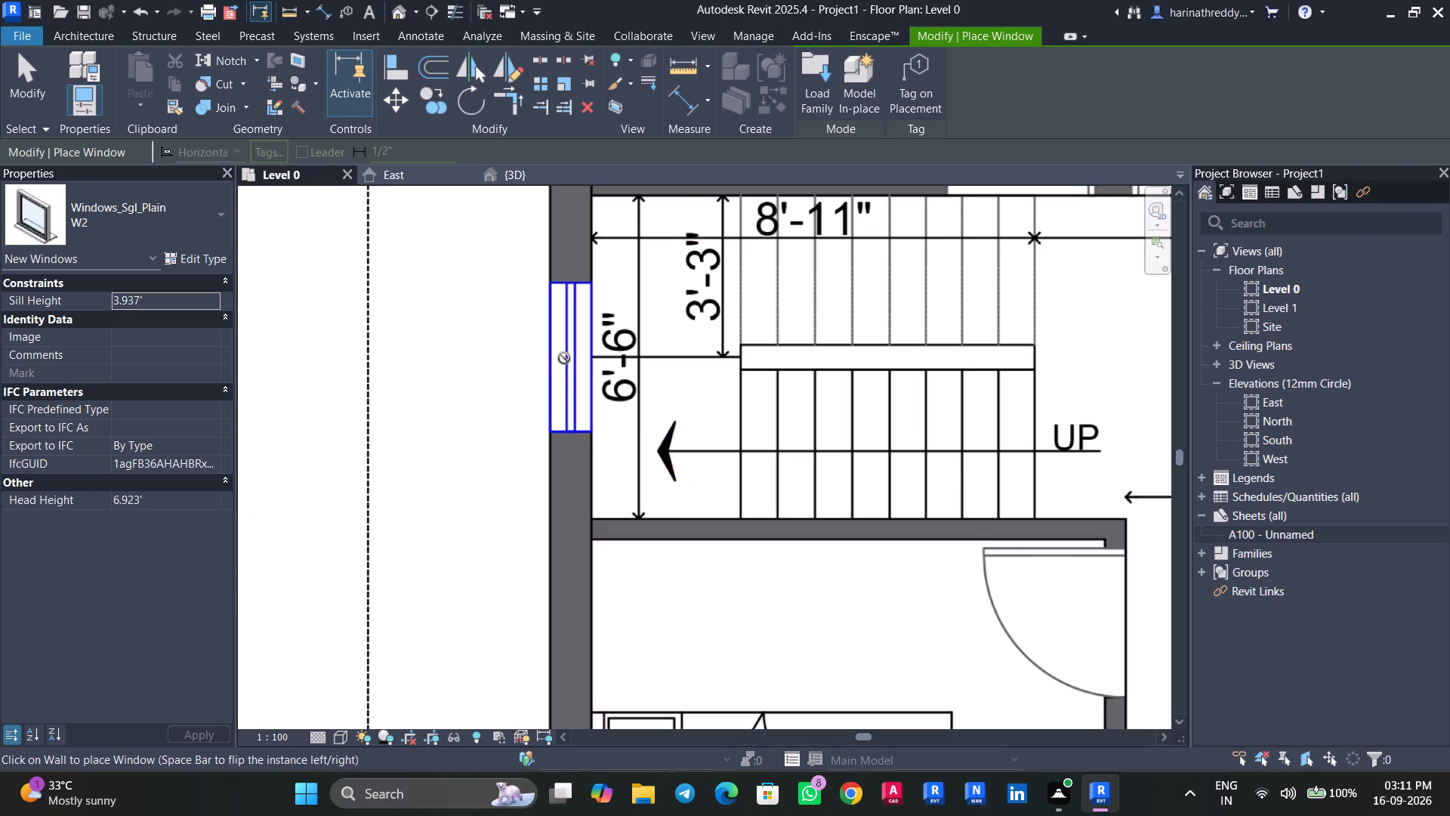
{"action": "key", "text": "Escape"}
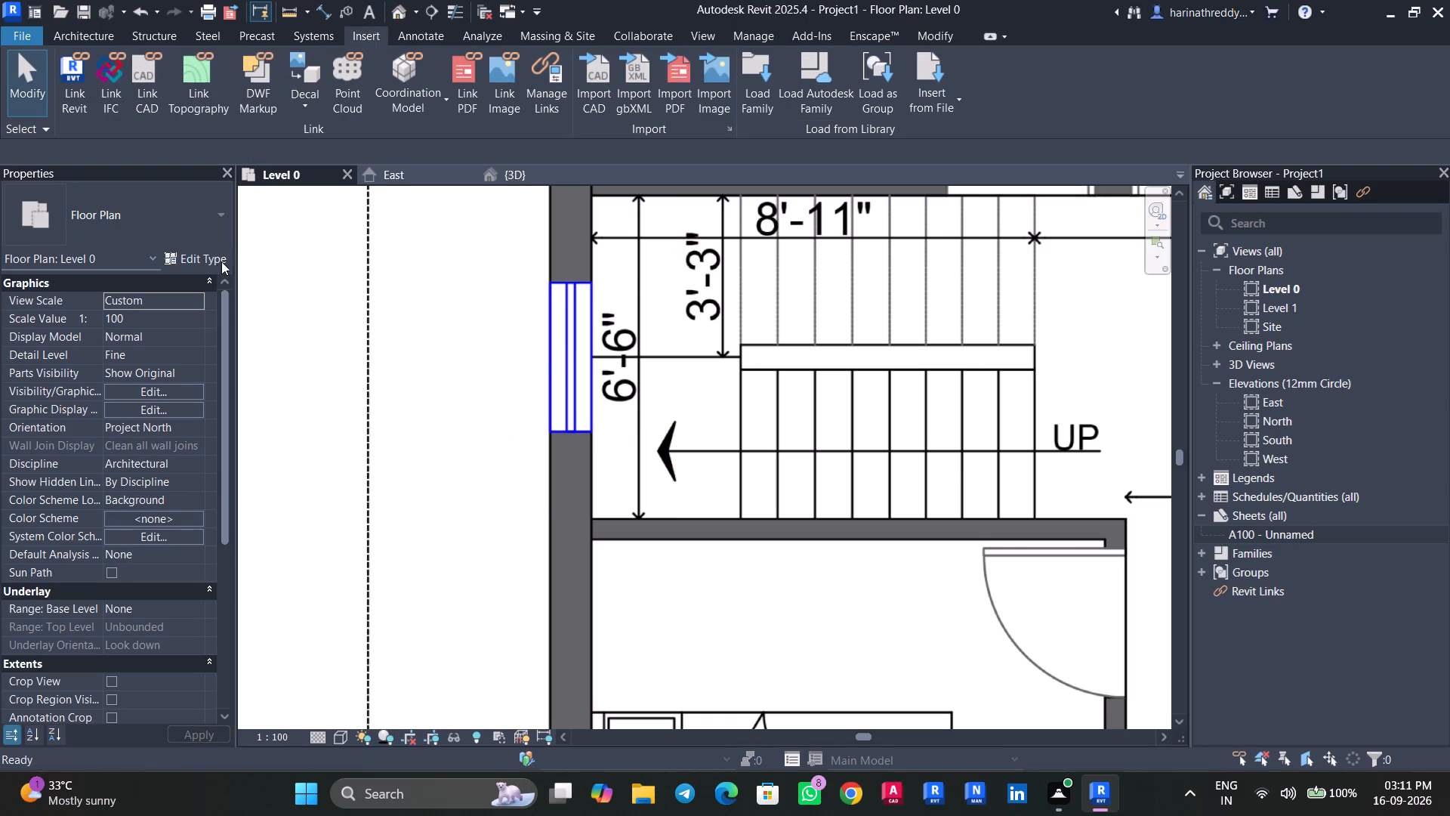
Restart the Window tool and duplicate the Windows_Sgl_Plain W2 type as W3.
{"action": "type", "text": "WN"}
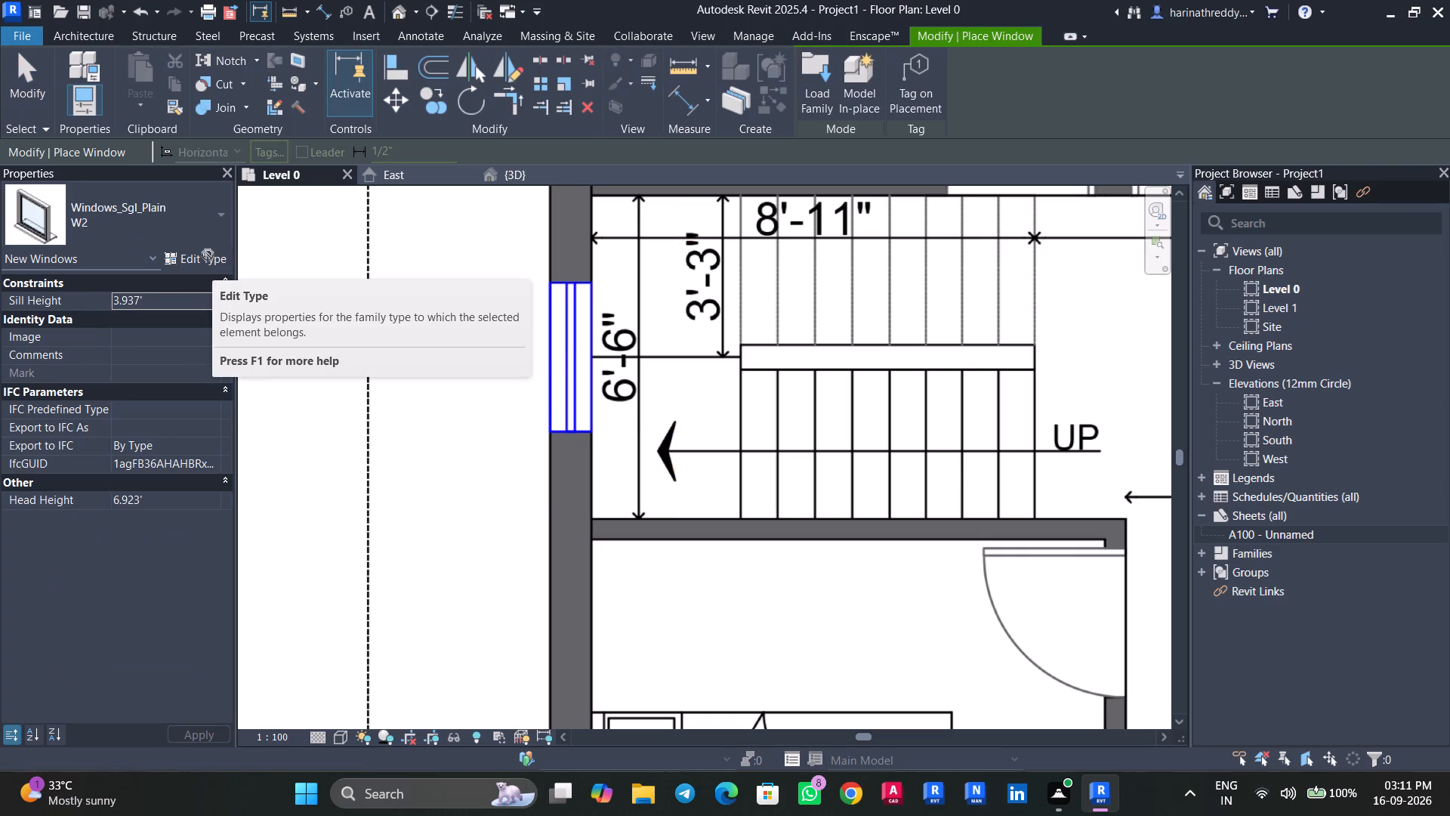
{"action": "left_click", "coordinate": [201, 252]}
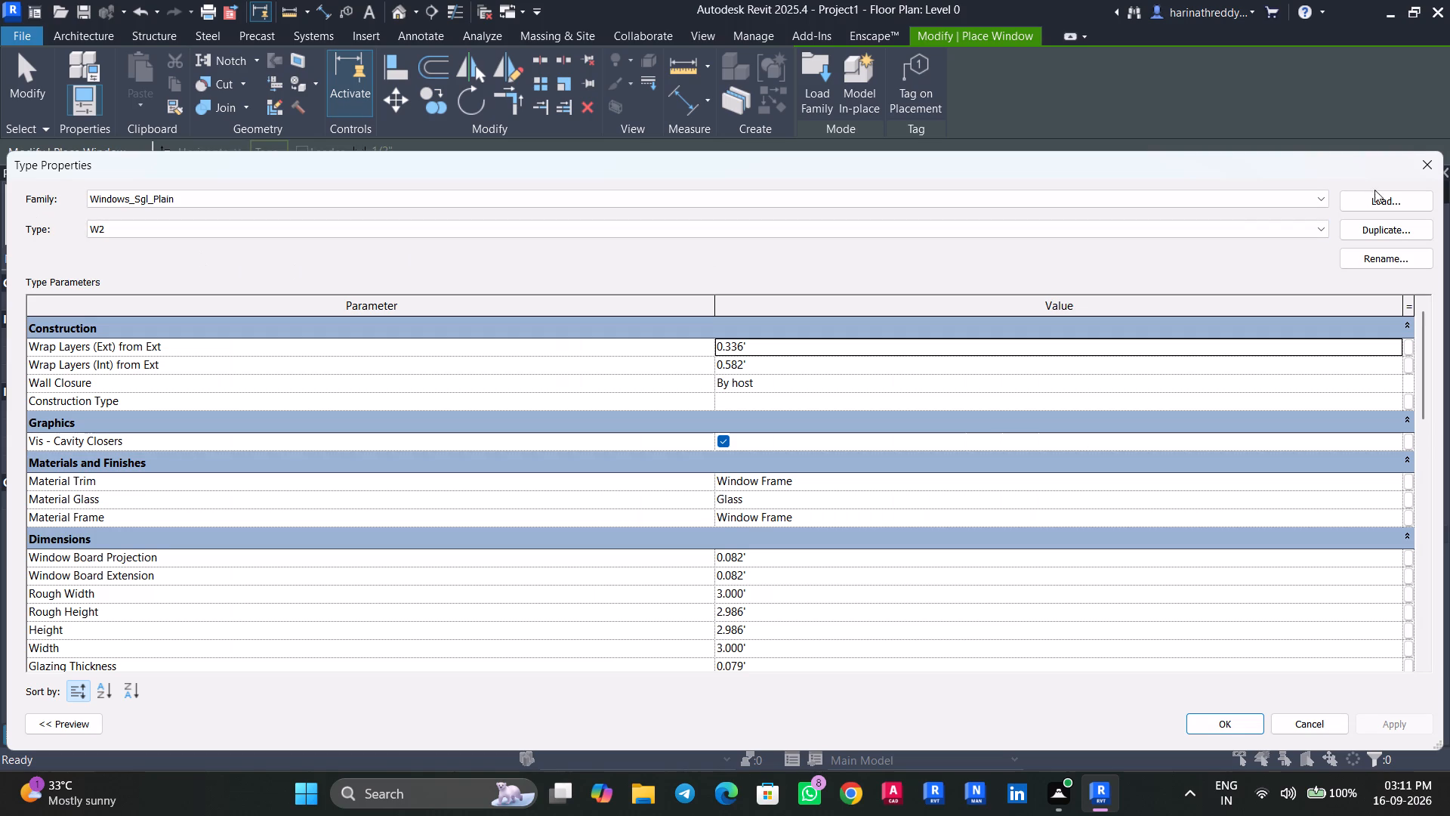
{"action": "left_click", "coordinate": [1394, 225]}
{"action": "type", "text": "W3"}
{"action": "left_click", "coordinate": [811, 433]}
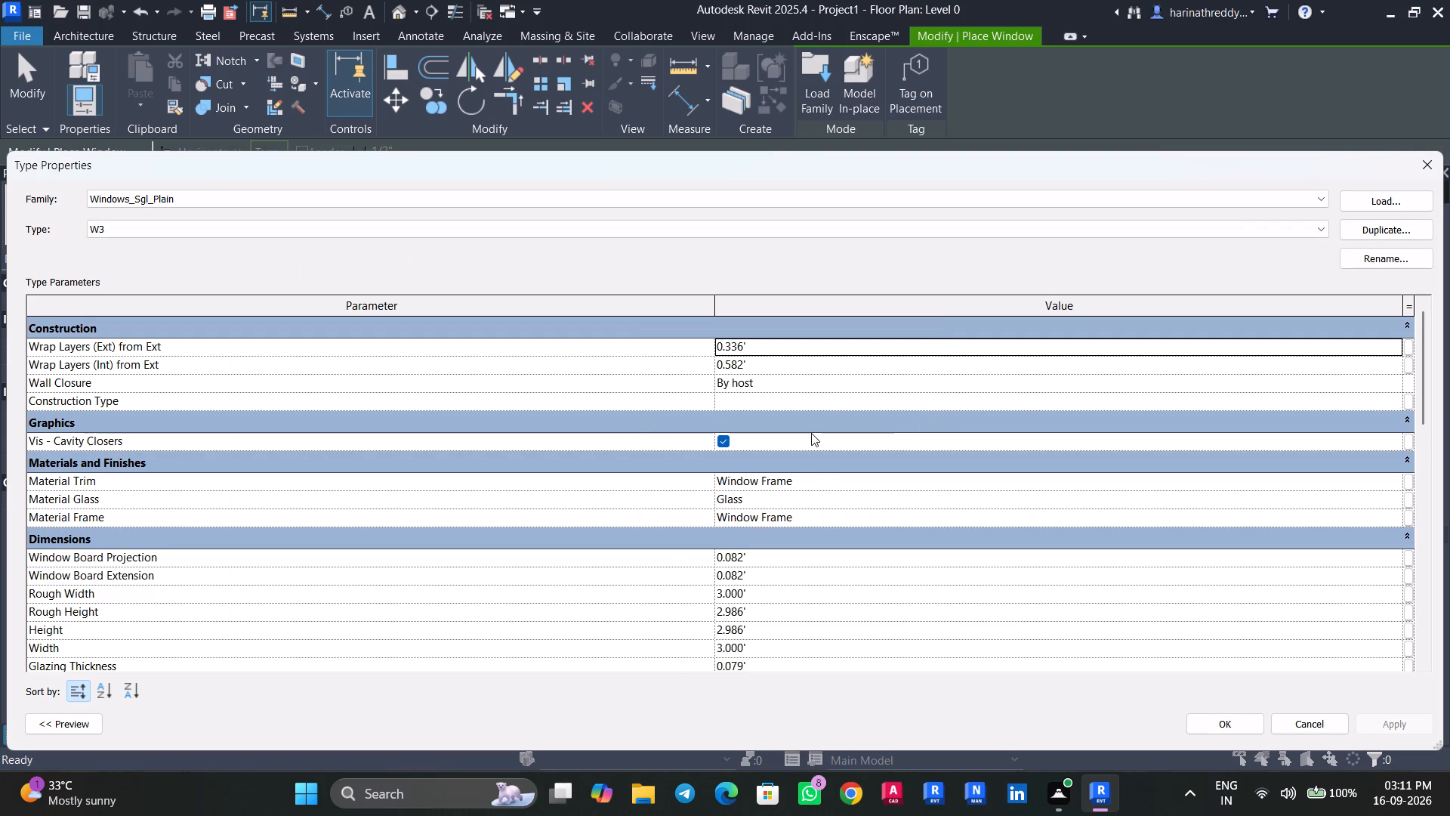
Set the W3 window type's Rough Width and Rough Height to 1.5' and apply the type properties.
{"action": "scroll", "coordinate": [764, 579], "scroll_direction": "down", "scroll_amount": 1}
{"action": "left_click", "coordinate": [762, 552]}
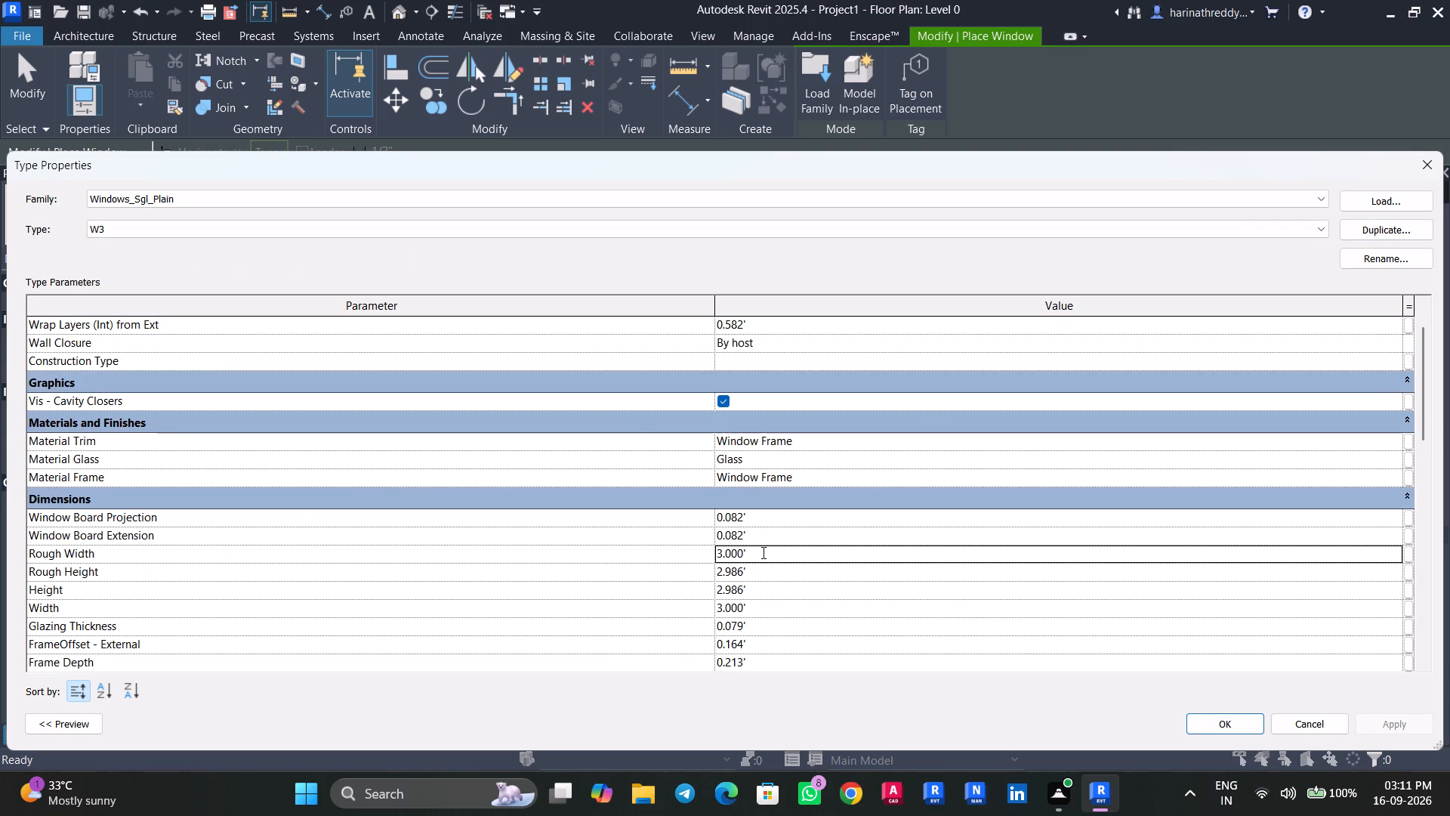
{"action": "type", "text": "1.5'"}
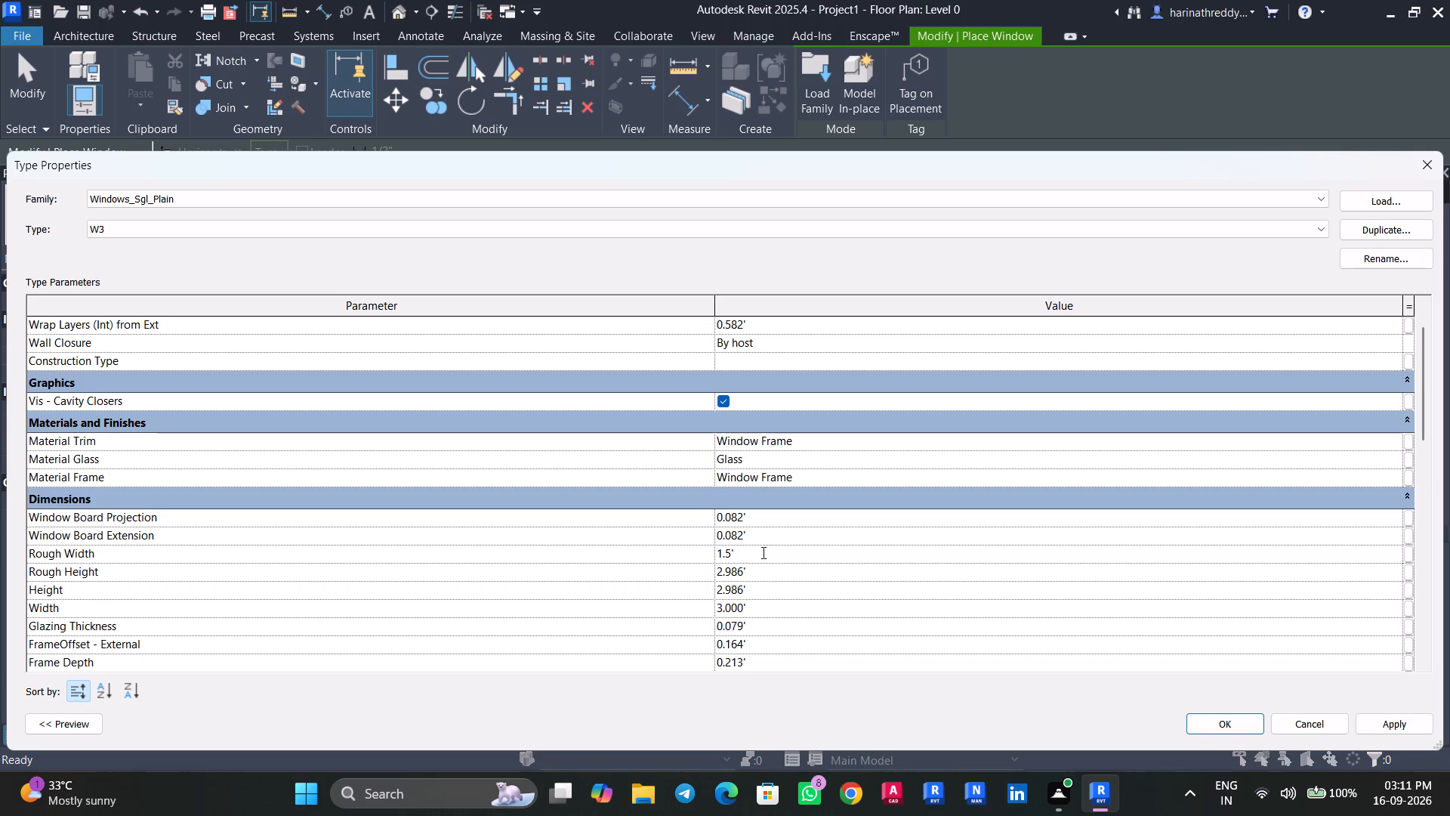
{"action": "key", "text": "Return"}
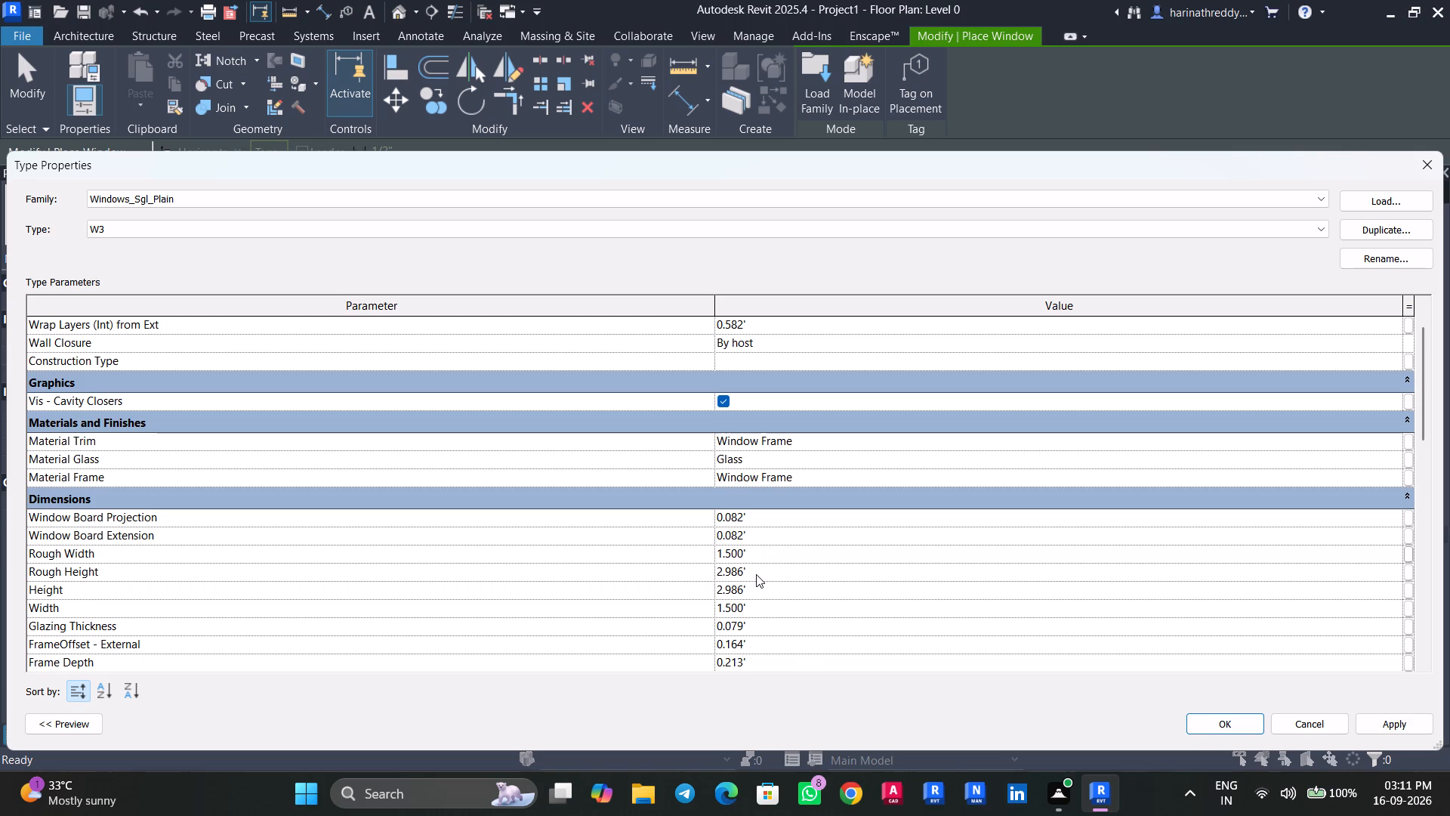
{"action": "left_click", "coordinate": [756, 574]}
{"action": "type", "text": "1.5'"}
{"action": "key", "text": "Return"}
{"action": "left_click", "coordinate": [1390, 721]}
{"action": "left_click", "coordinate": [1209, 717]}
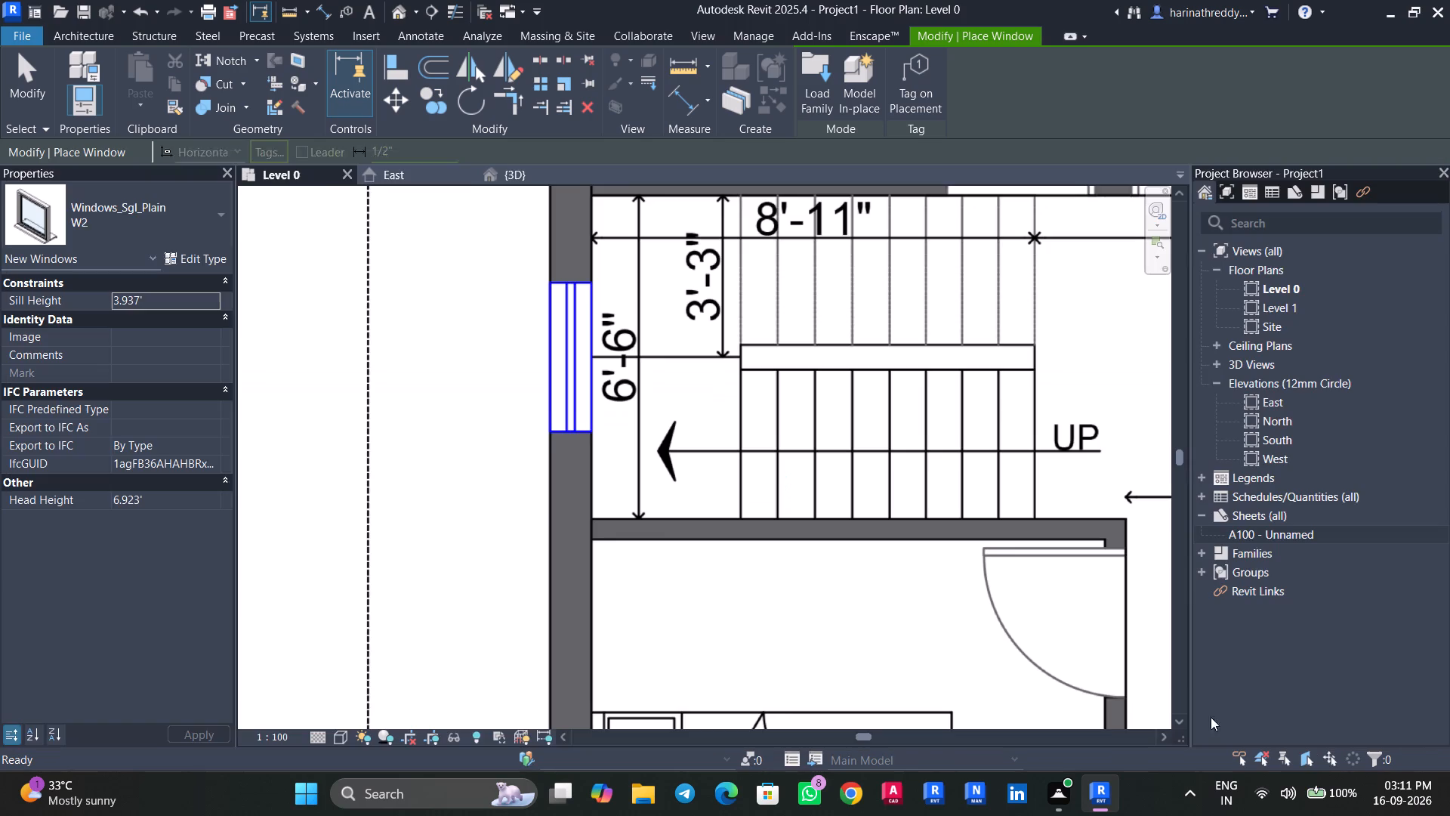
Place a W3 window in the toilet's exterior wall, aligned over the window drawn on the plan.
{"action": "scroll", "coordinate": [1308, 632], "scroll_direction": "down", "scroll_amount": 2}
{"action": "scroll", "coordinate": [1149, 559], "scroll_direction": "down", "scroll_amount": 1}
{"action": "middle_click_drag", "start_coordinate": [1086, 549], "coordinate": [294, 651]}
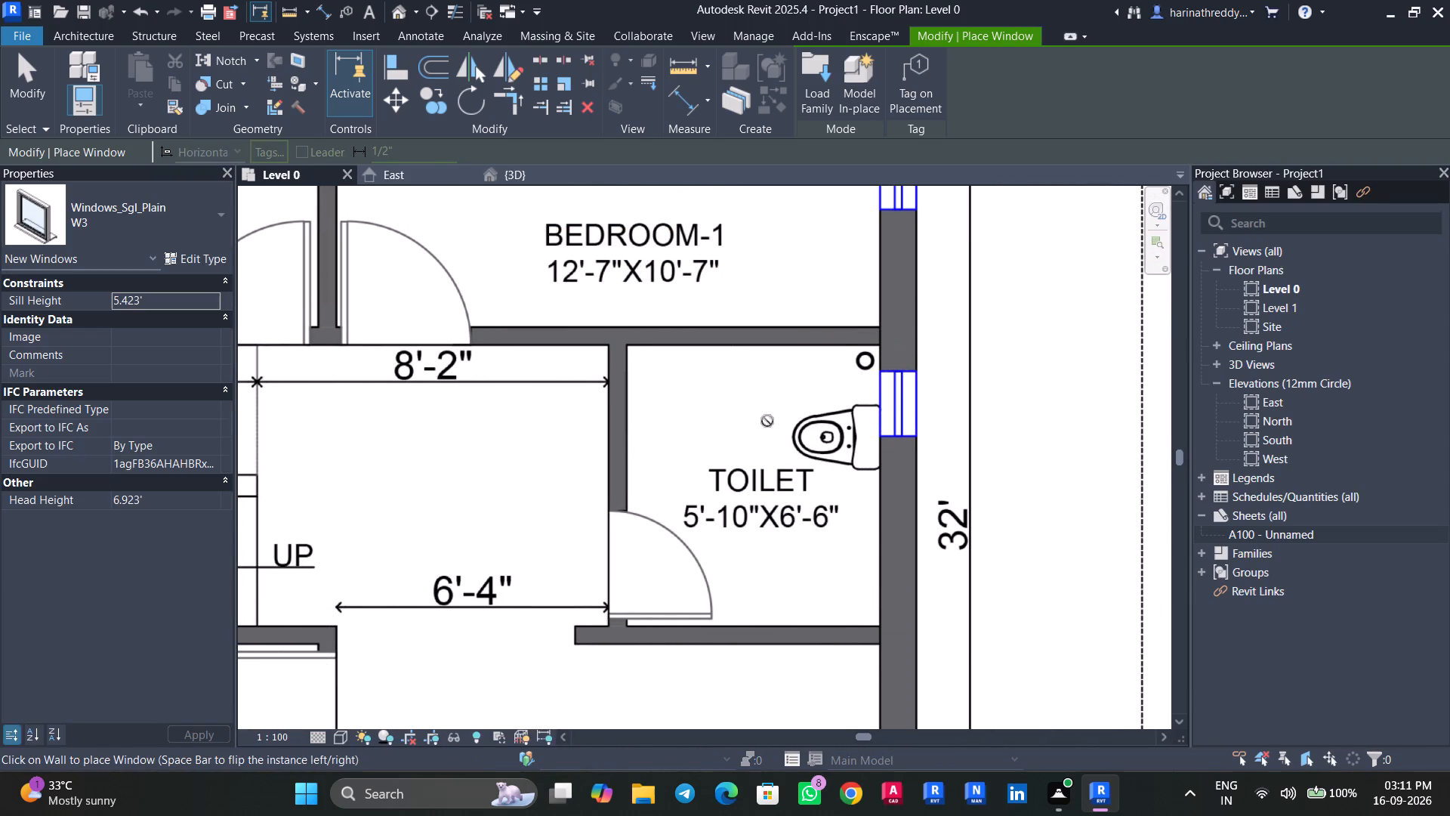
{"action": "scroll", "coordinate": [908, 407], "scroll_direction": "up", "scroll_amount": 5}
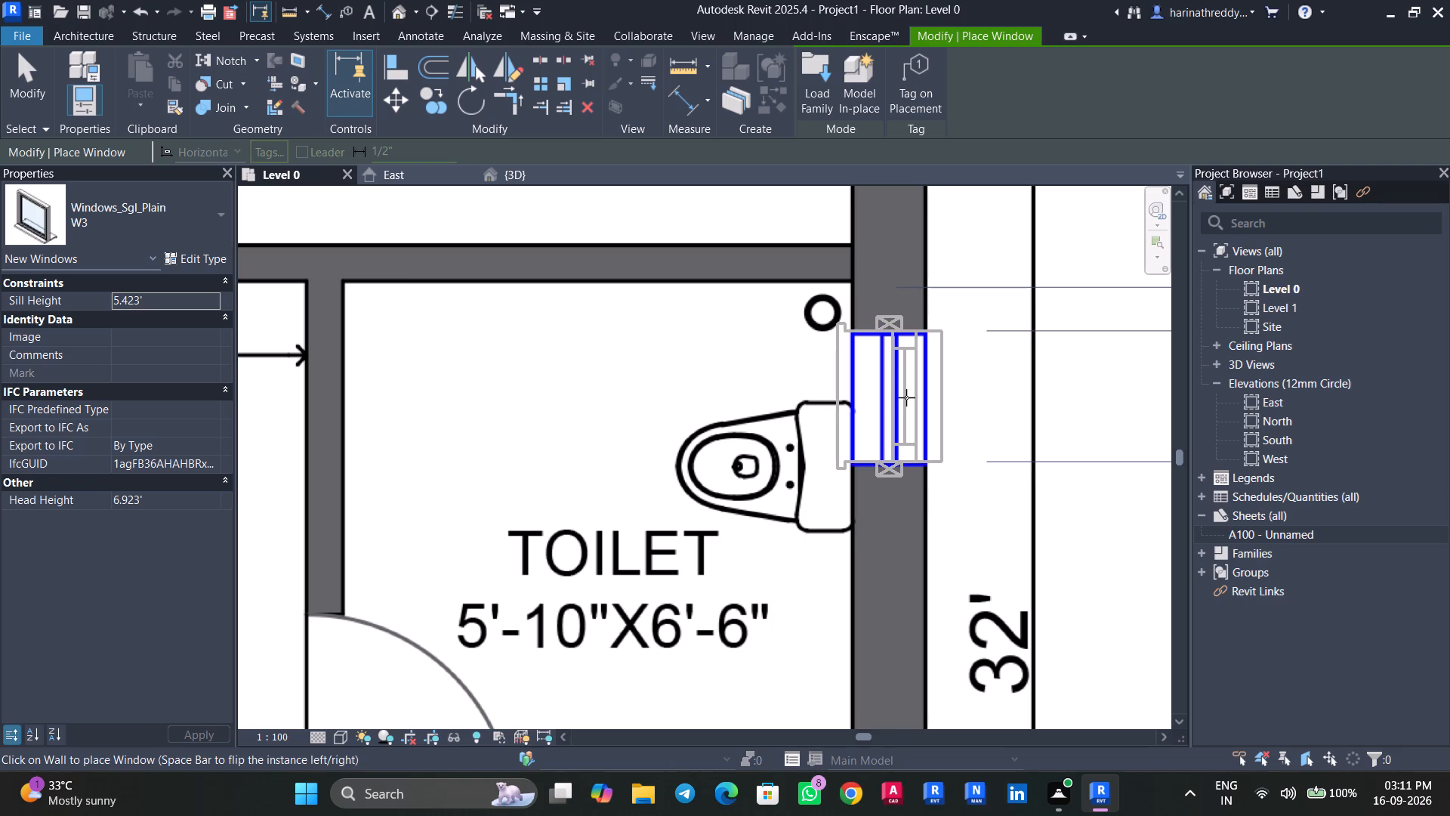
{"action": "left_click", "coordinate": [906, 397]}
{"action": "key", "text": "Escape"}
{"action": "key", "text": "Escape"}
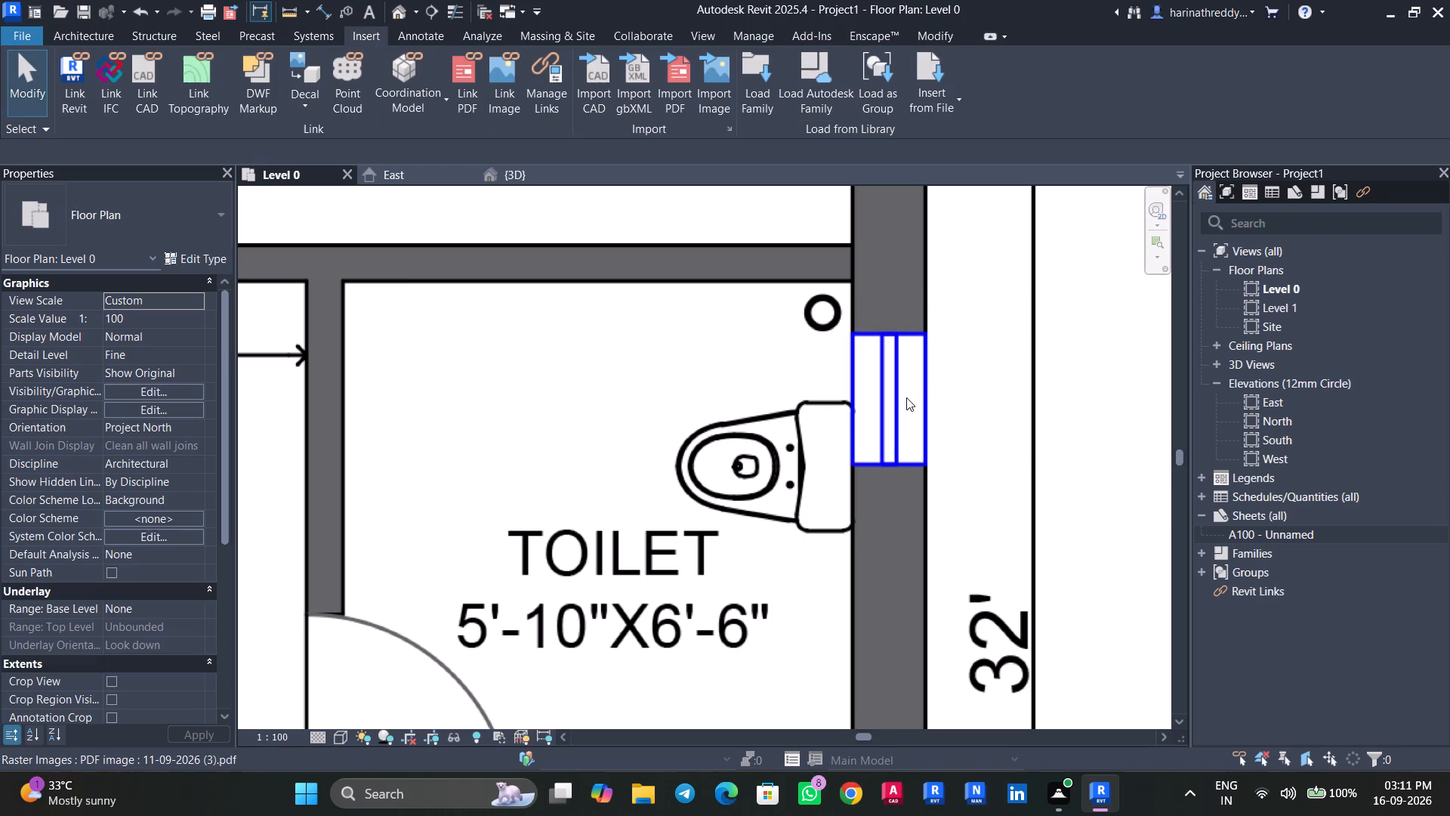
{"action": "key", "text": "Escape"}
{"action": "scroll", "coordinate": [584, 391], "scroll_direction": "down", "scroll_amount": 2}
{"action": "scroll", "coordinate": [467, 294], "scroll_direction": "down", "scroll_amount": 1}
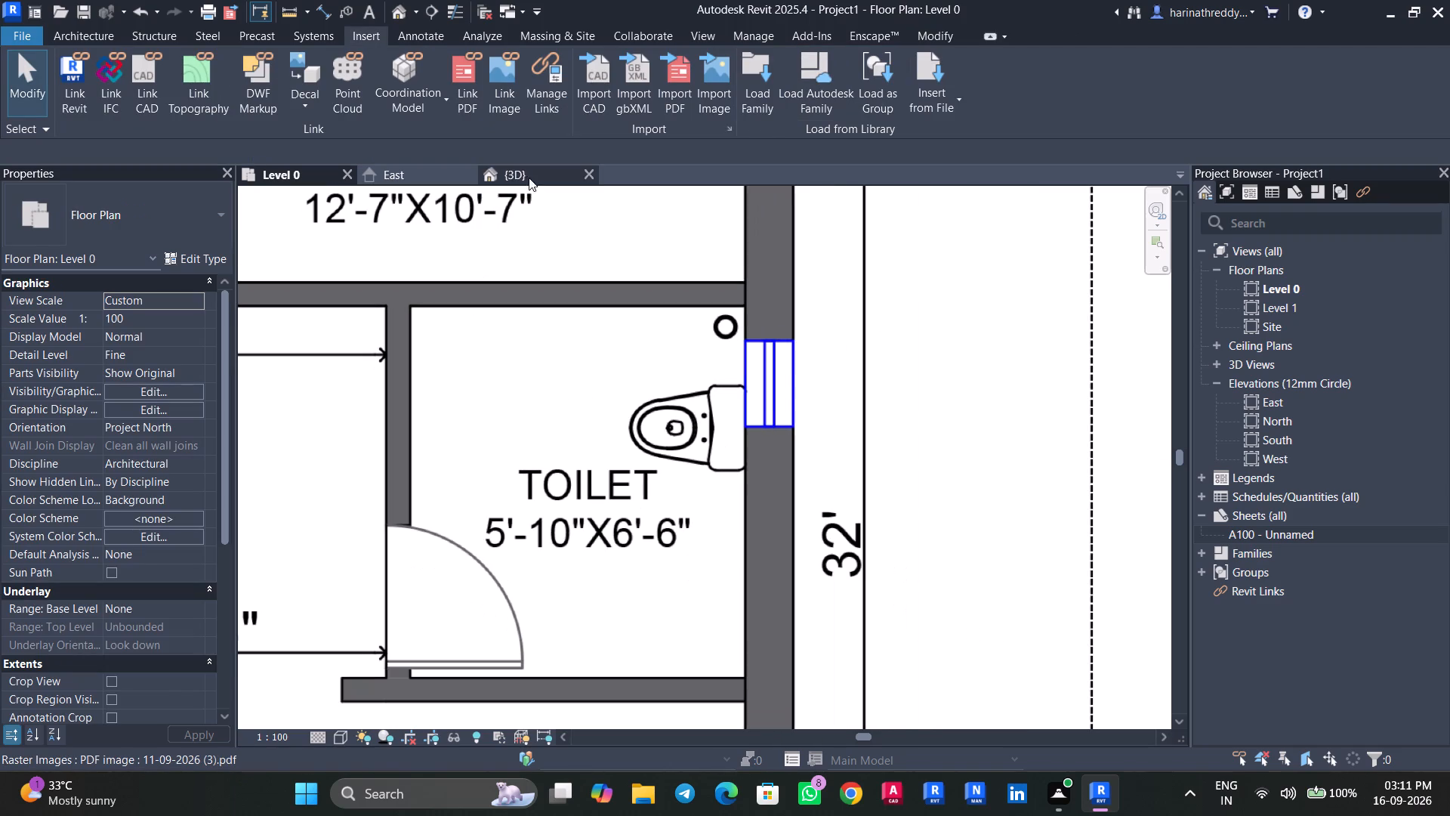
Examine the windows and doors on all sides of the house in the 3D view.
{"action": "left_click", "coordinate": [528, 177]}
{"action": "middle_click_drag", "start_coordinate": [794, 502], "coordinate": [788, 507], "text": "shift"}
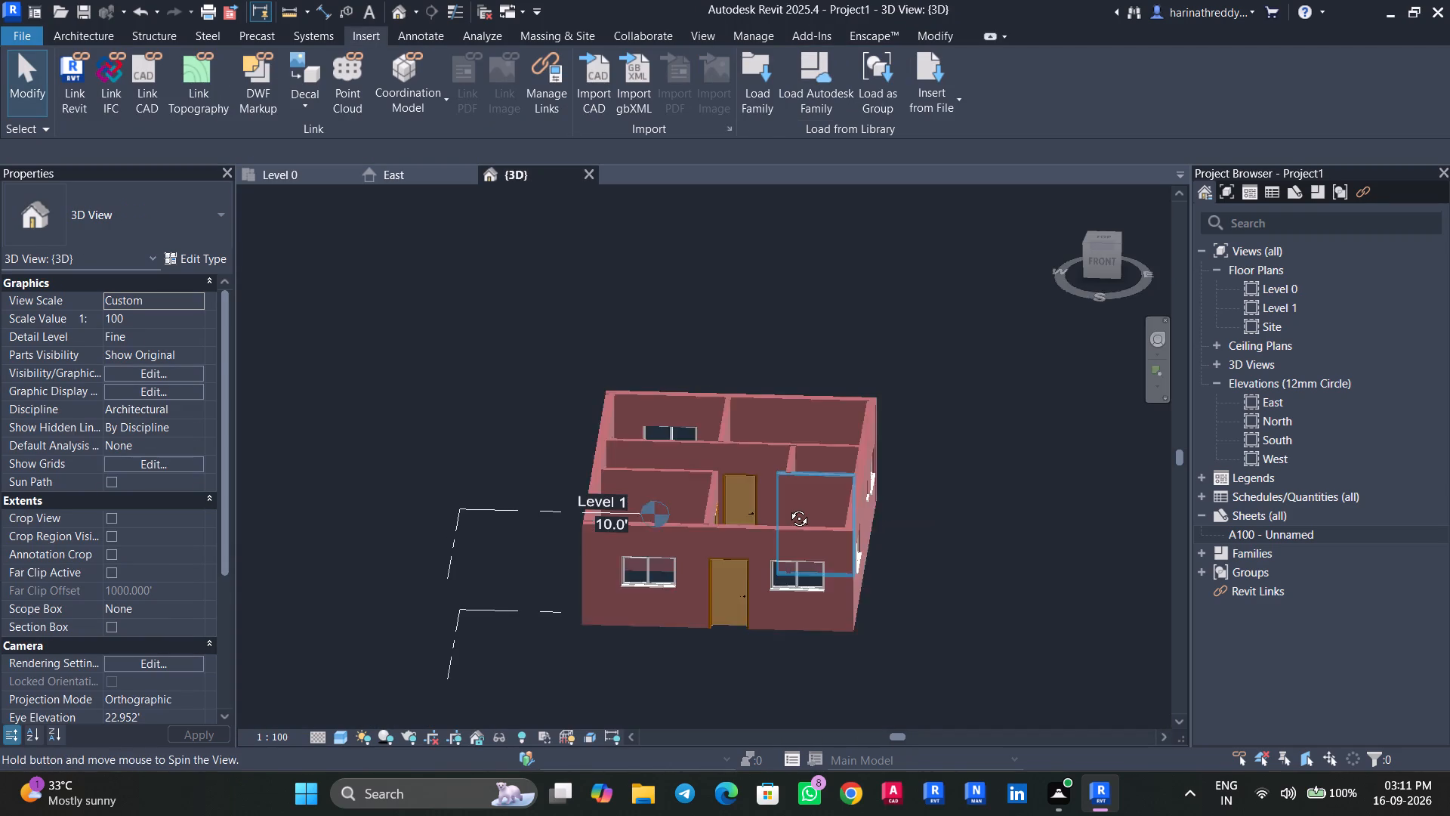
{"action": "middle_click_drag", "start_coordinate": [788, 507], "coordinate": [668, 493], "text": "shift"}
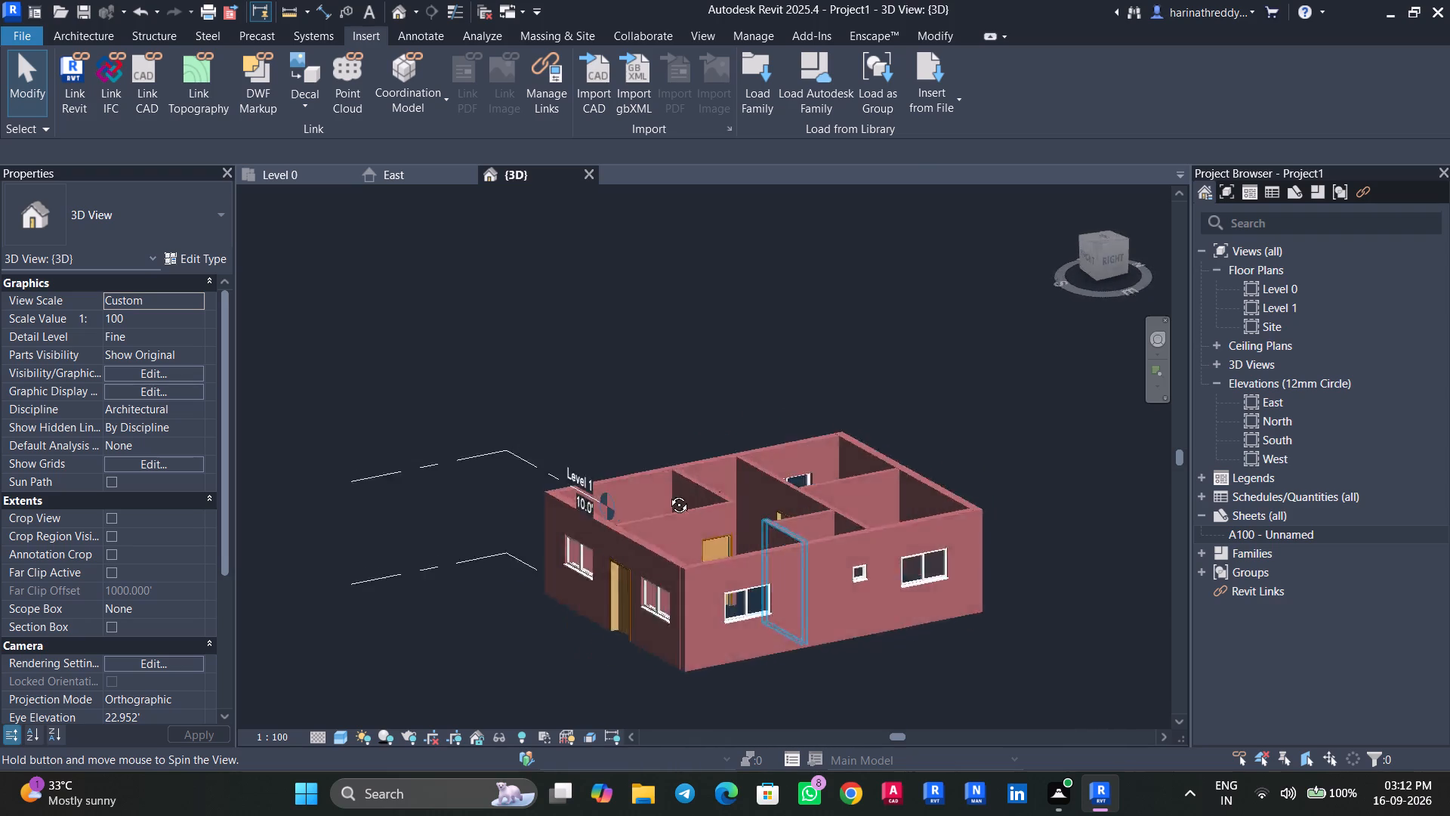
{"action": "middle_click_drag", "start_coordinate": [668, 493], "coordinate": [790, 558], "text": "shift"}
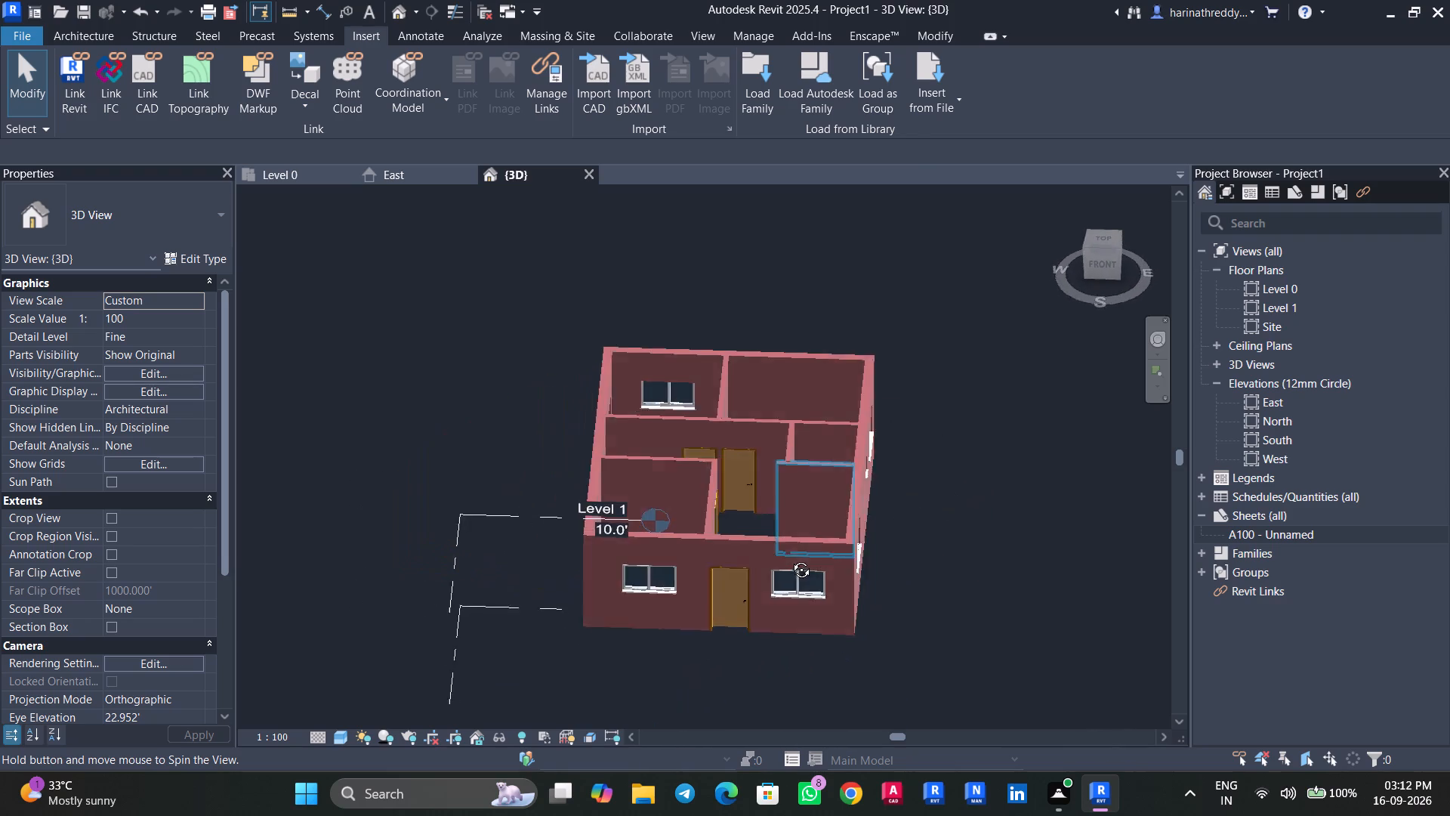
{"action": "middle_click_drag", "start_coordinate": [790, 558], "coordinate": [457, 598], "text": "shift"}
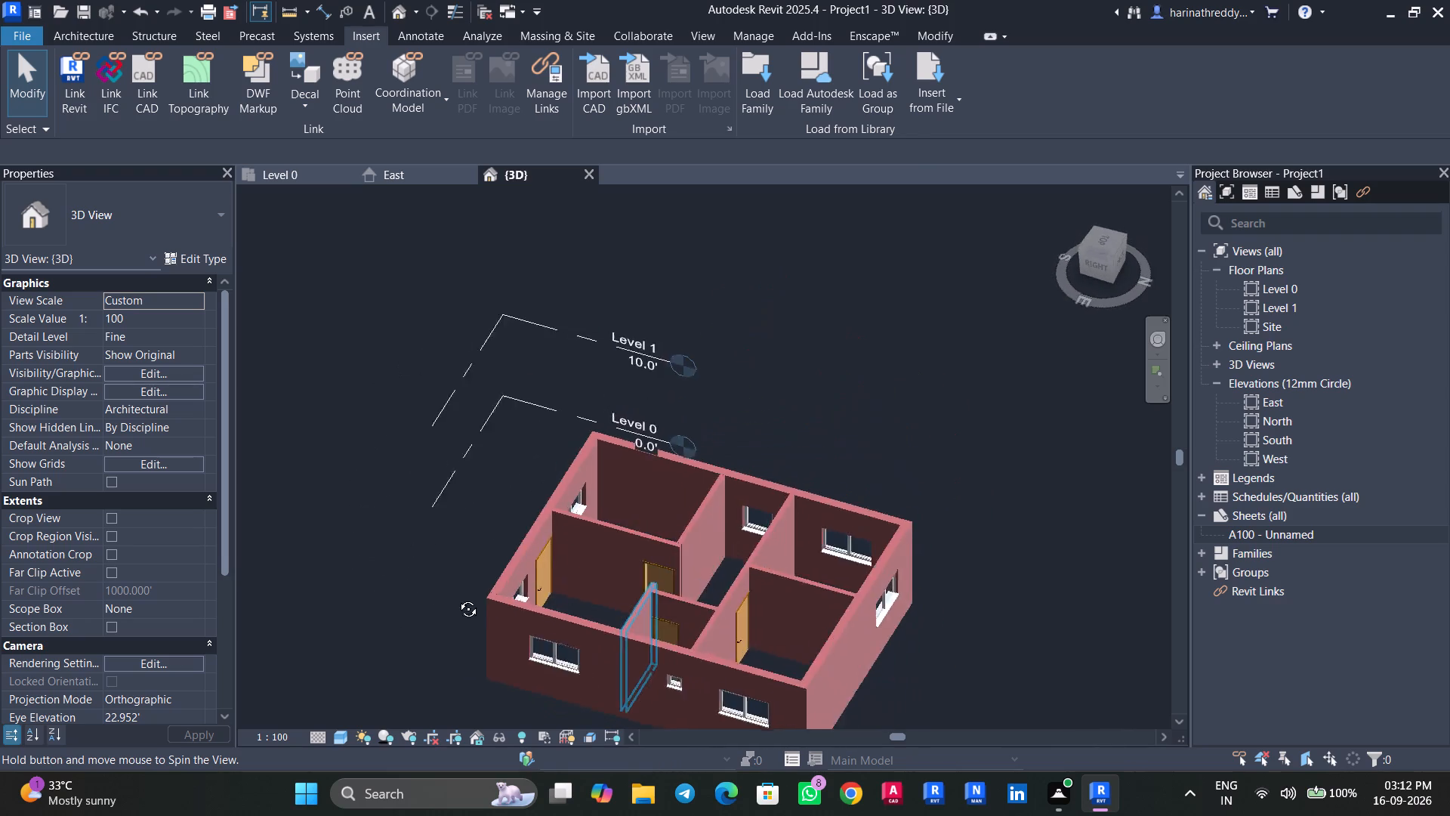
{"action": "middle_click_drag", "start_coordinate": [457, 598], "coordinate": [396, 564], "text": "shift"}
{"action": "scroll", "coordinate": [665, 624], "scroll_direction": "up", "scroll_amount": 1}
{"action": "scroll", "coordinate": [665, 624], "scroll_direction": "down", "scroll_amount": 1}
{"action": "scroll", "coordinate": [665, 624], "scroll_direction": "up", "scroll_amount": 6}
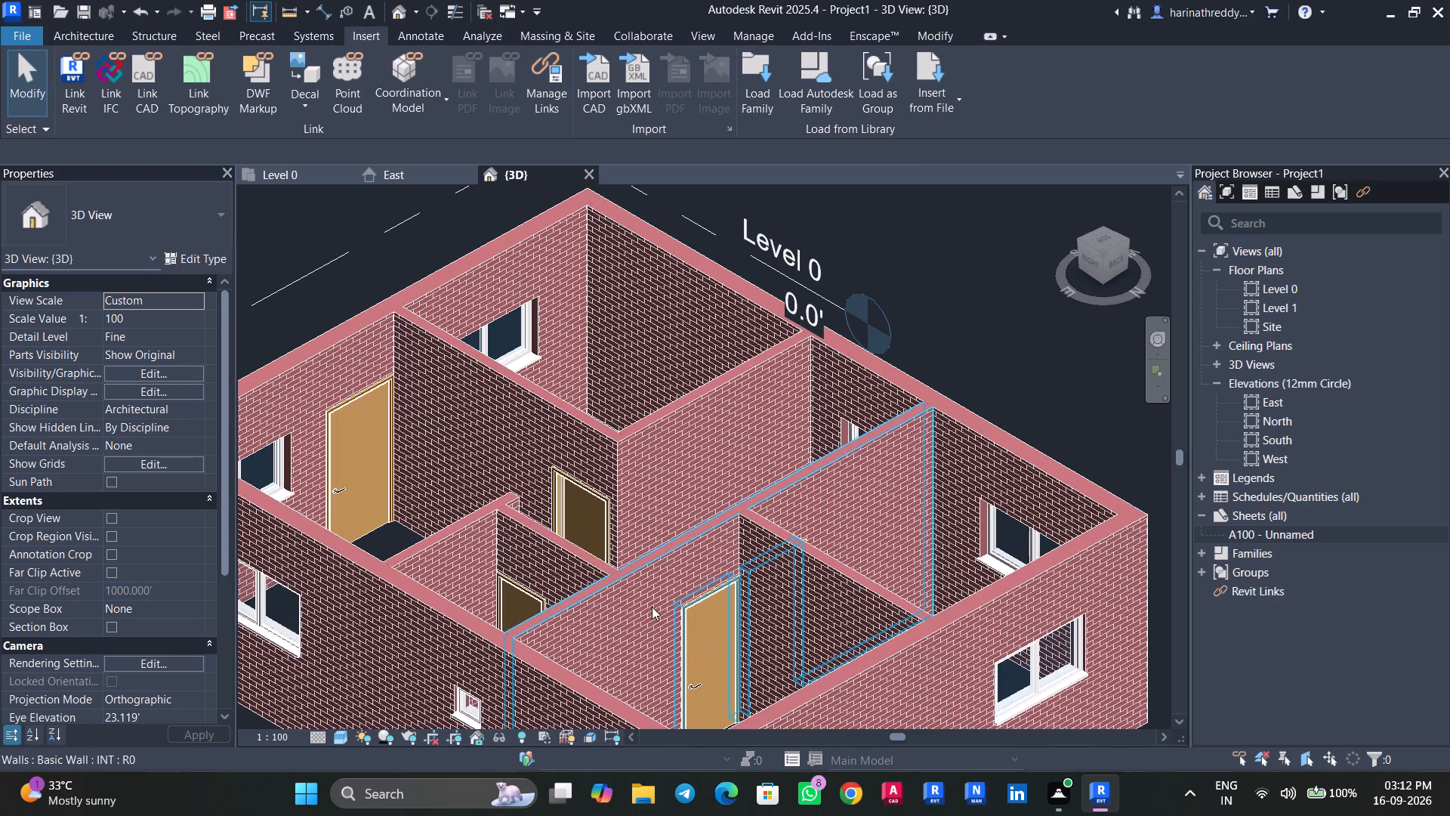
{"action": "scroll", "coordinate": [696, 593], "scroll_direction": "down", "scroll_amount": 3}
{"action": "middle_click_drag", "start_coordinate": [696, 593], "coordinate": [526, 598], "text": "shift"}
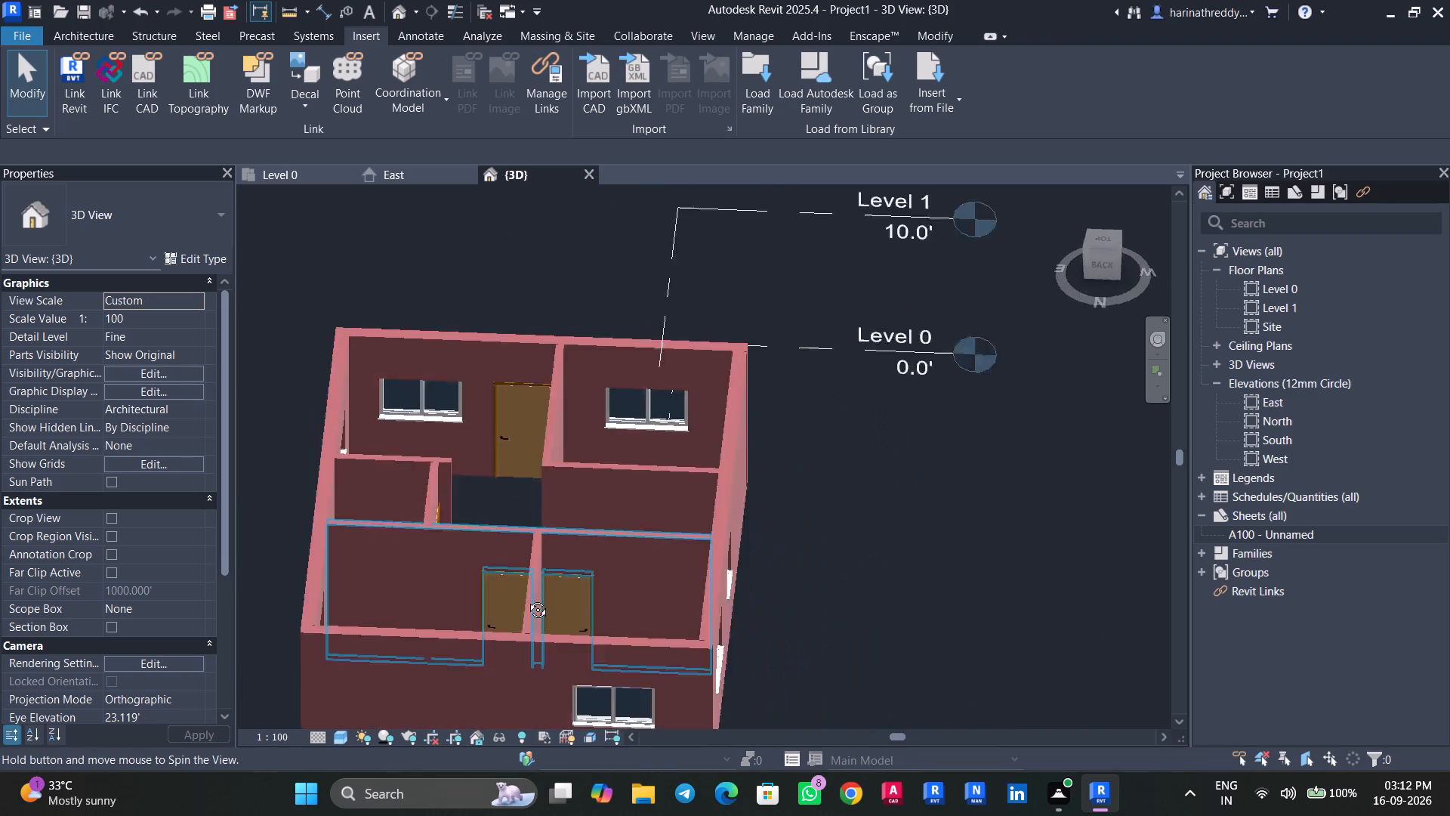
{"action": "middle_click_drag", "start_coordinate": [526, 598], "coordinate": [365, 618], "text": "shift"}
{"action": "middle_click_drag", "start_coordinate": [941, 530], "coordinate": [791, 565], "text": "shift"}
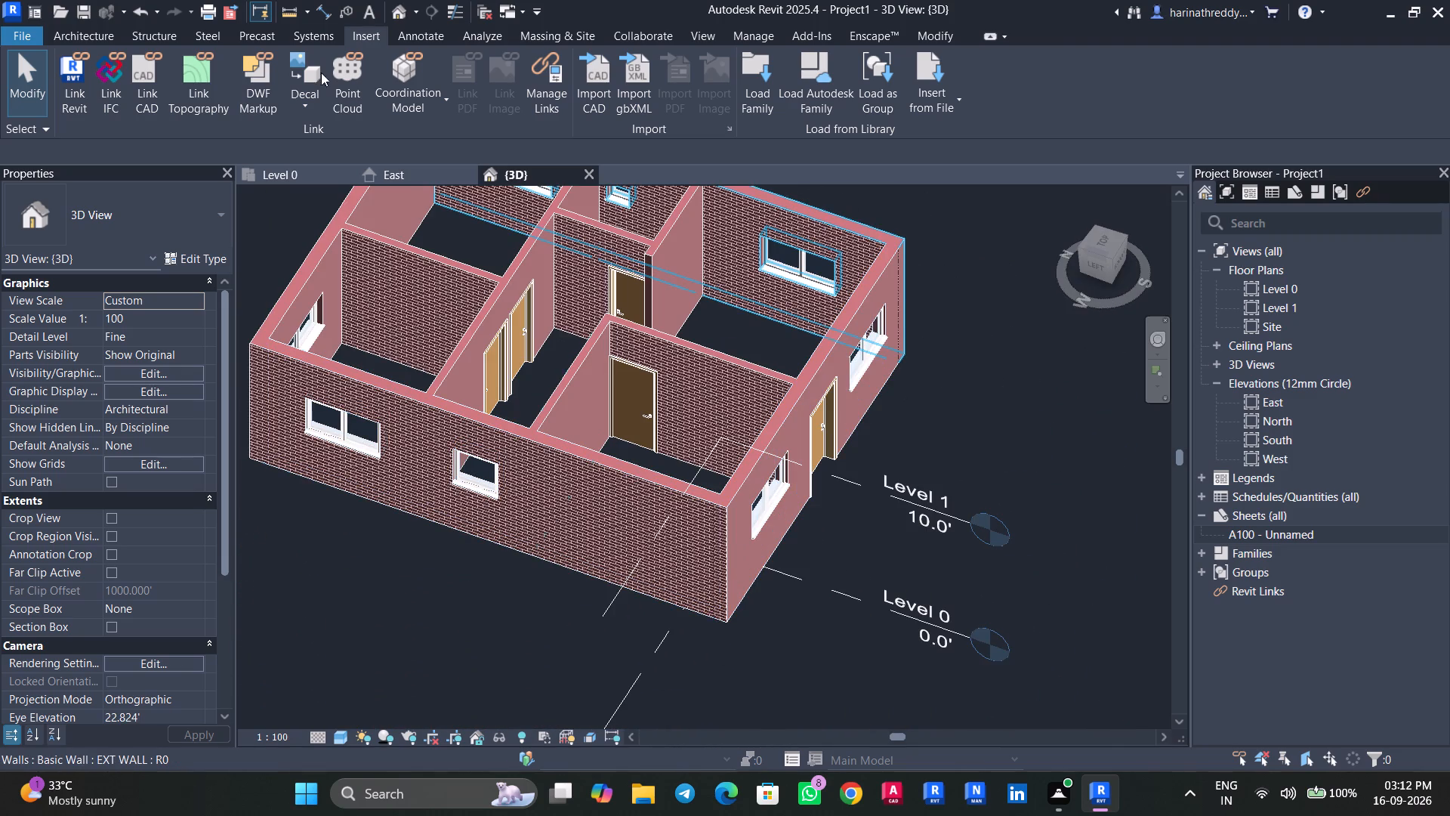
Start a floor on the Level 0 plan and duplicate the Floor_Timber_22Cbd-225Joist type as BEDROOM FLOORING.
{"action": "left_click", "coordinate": [316, 170]}
{"action": "scroll", "coordinate": [1138, 706], "scroll_direction": "down", "scroll_amount": 4}
{"action": "scroll", "coordinate": [1116, 702], "scroll_direction": "up", "scroll_amount": 1}
{"action": "scroll", "coordinate": [1109, 702], "scroll_direction": "down", "scroll_amount": 5}
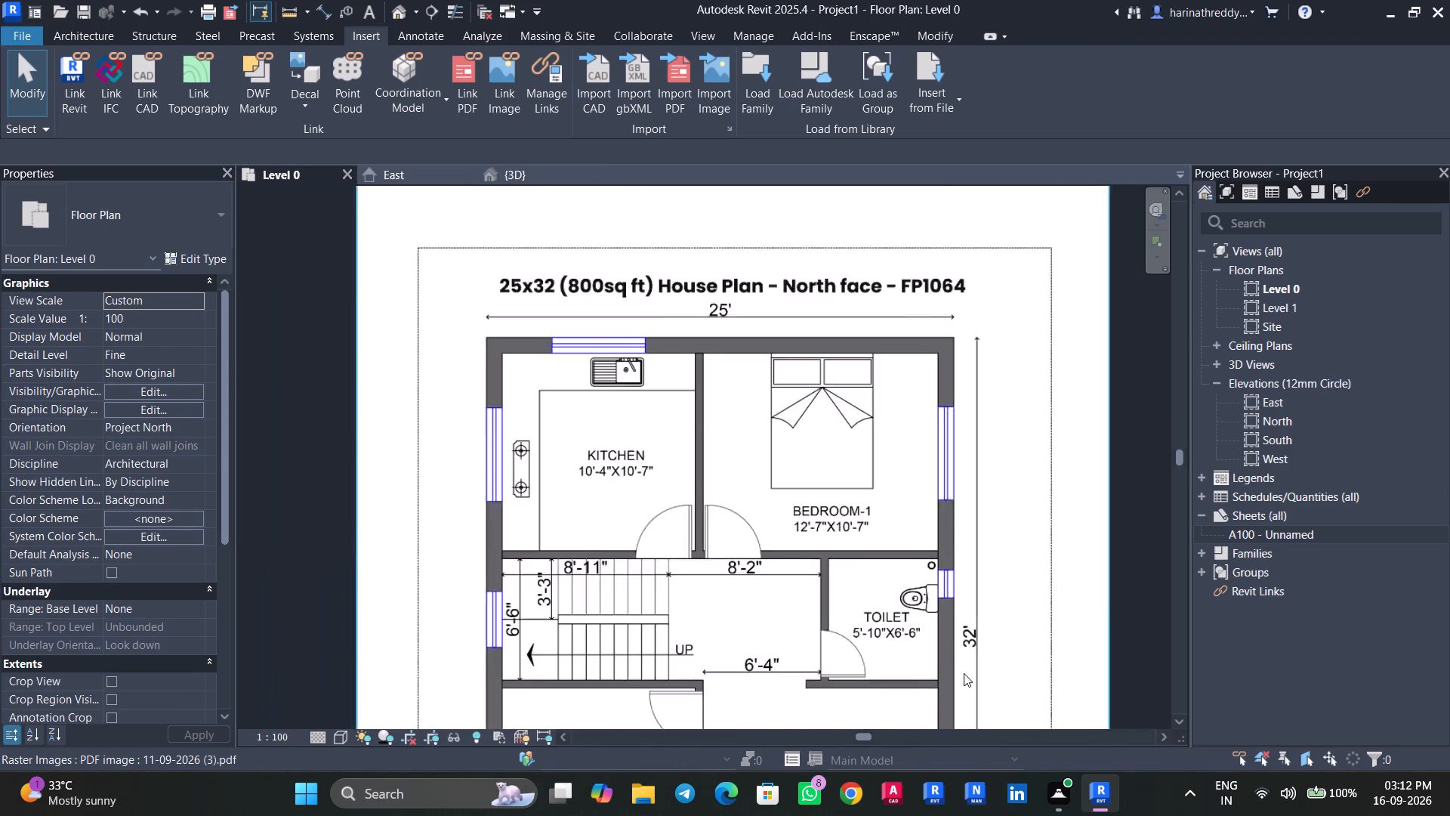
{"action": "scroll", "coordinate": [964, 673], "scroll_direction": "down", "scroll_amount": 2}
{"action": "middle_click_drag", "start_coordinate": [945, 682], "coordinate": [798, 474]}
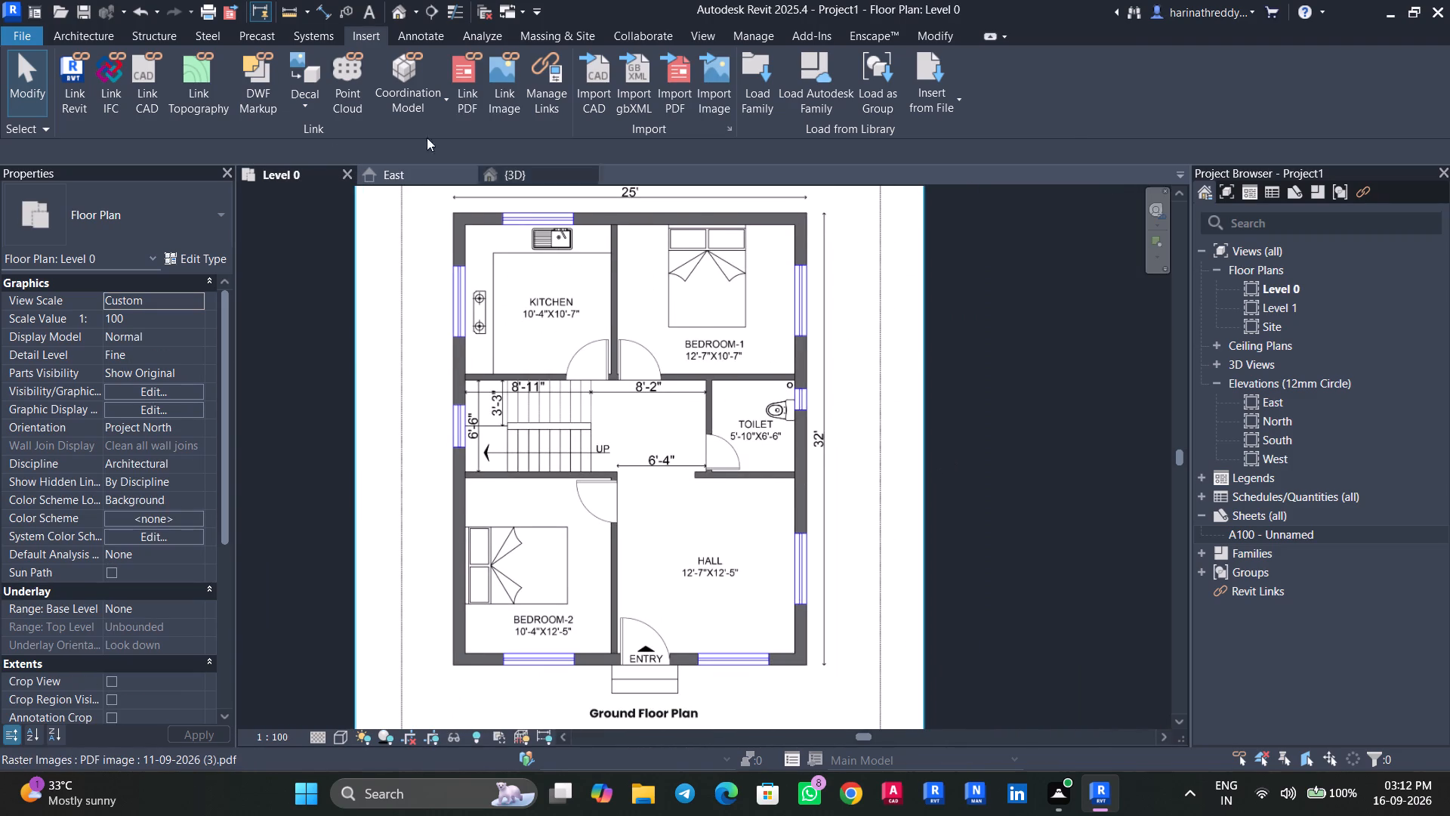
{"action": "left_click", "coordinate": [89, 25]}
{"action": "left_click", "coordinate": [89, 32]}
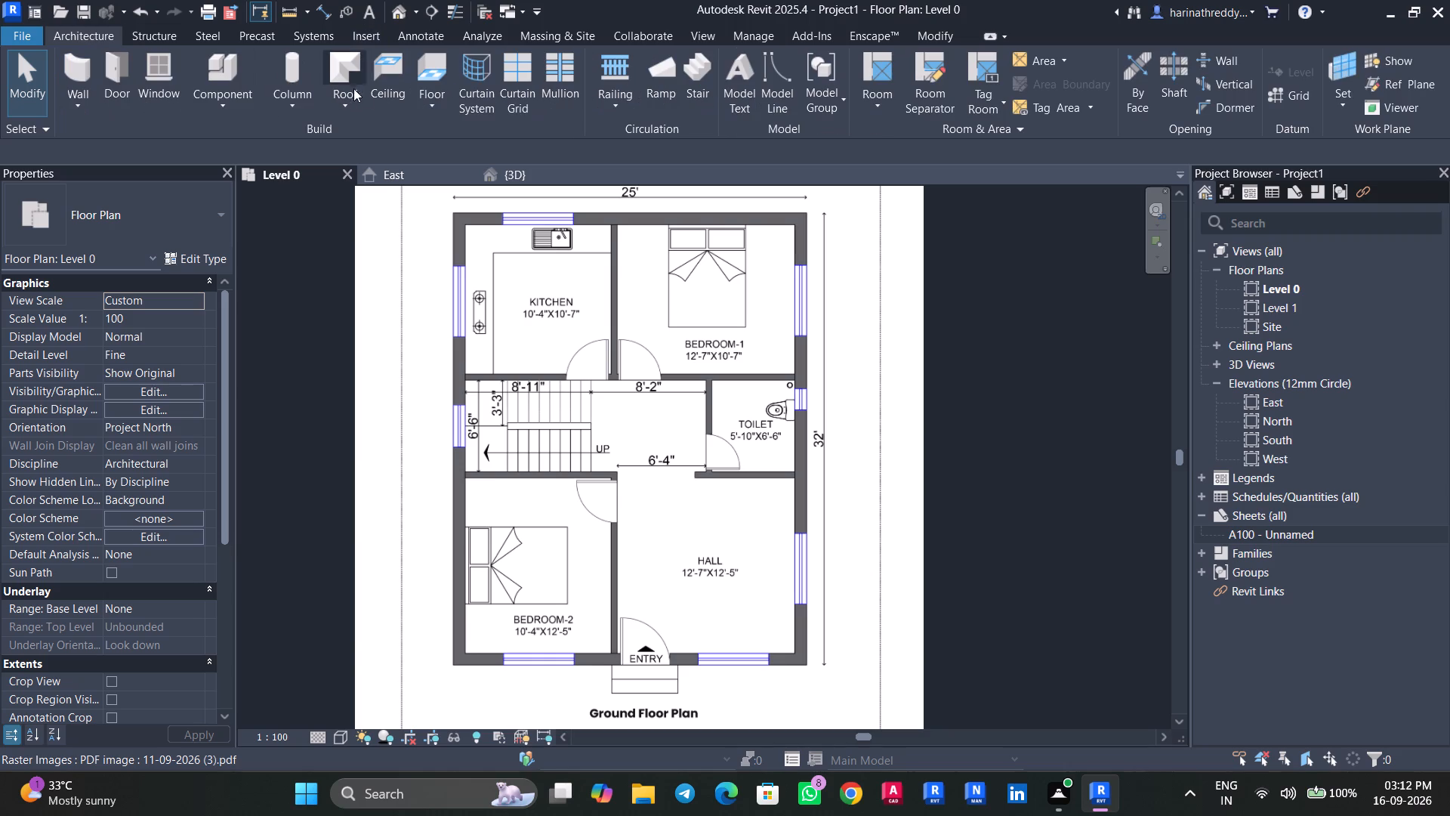
{"action": "left_click", "coordinate": [421, 104]}
{"action": "left_click", "coordinate": [446, 146]}
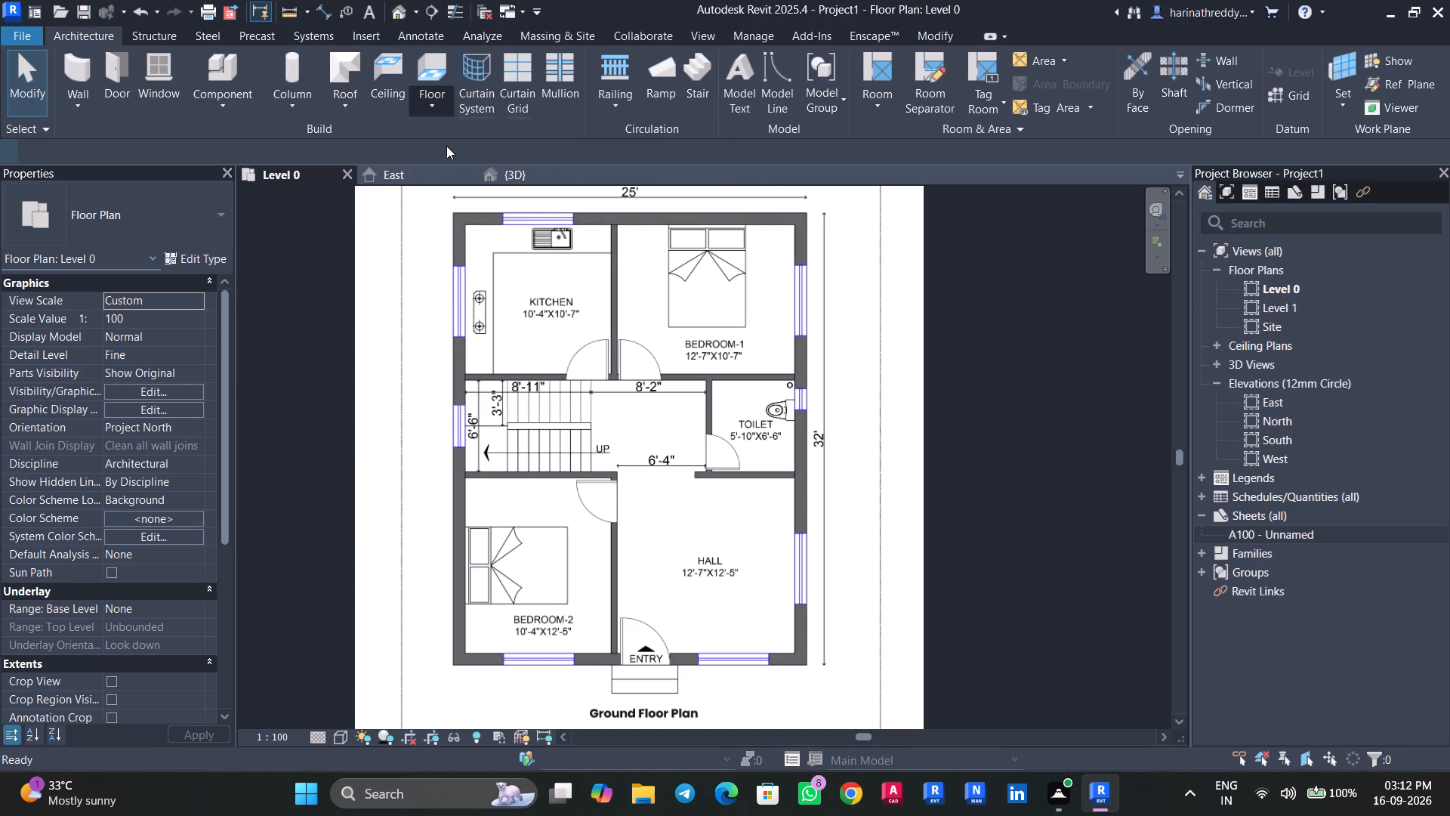
{"action": "left_click", "coordinate": [217, 206]}
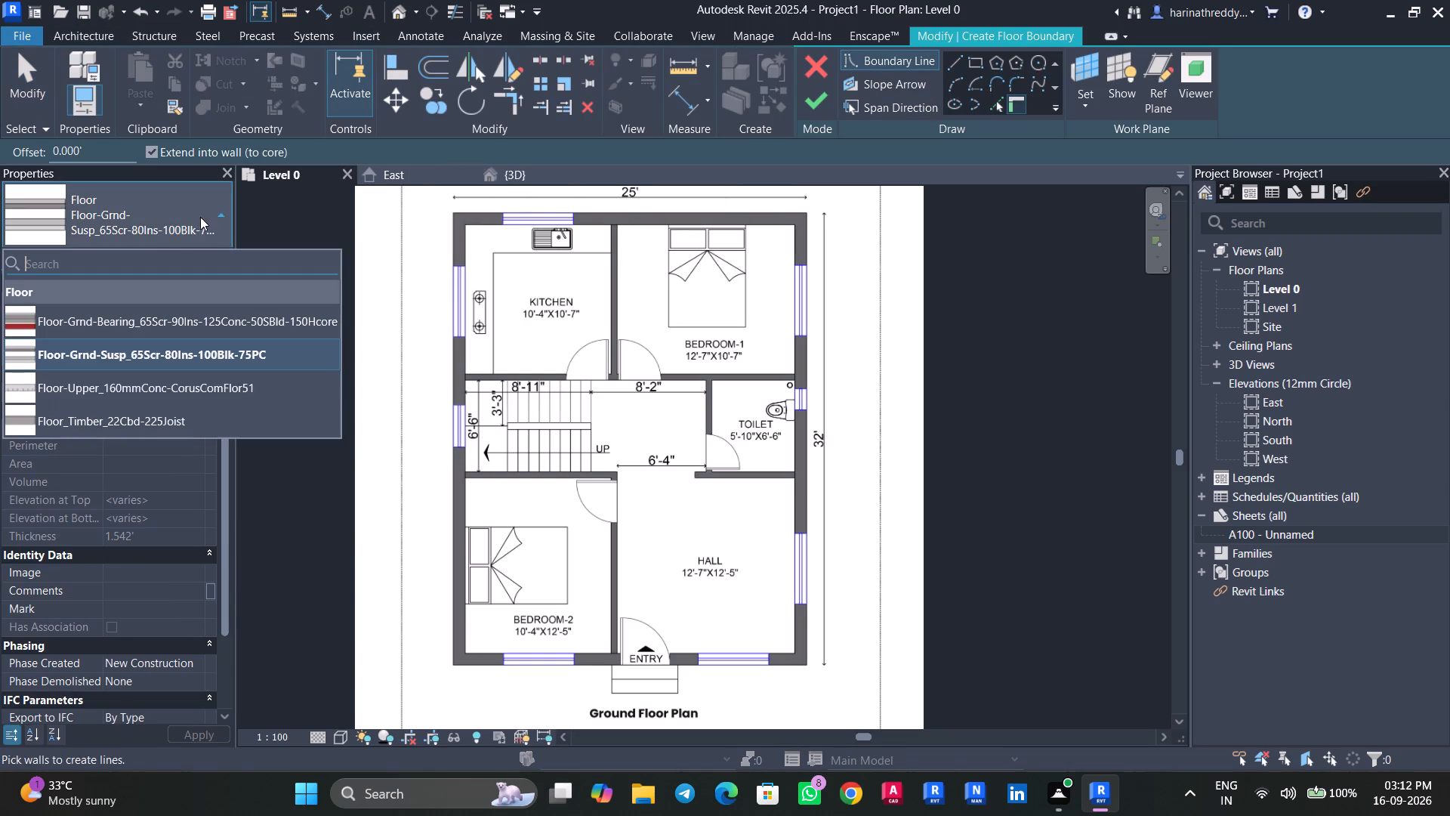
{"action": "left_click", "coordinate": [171, 428]}
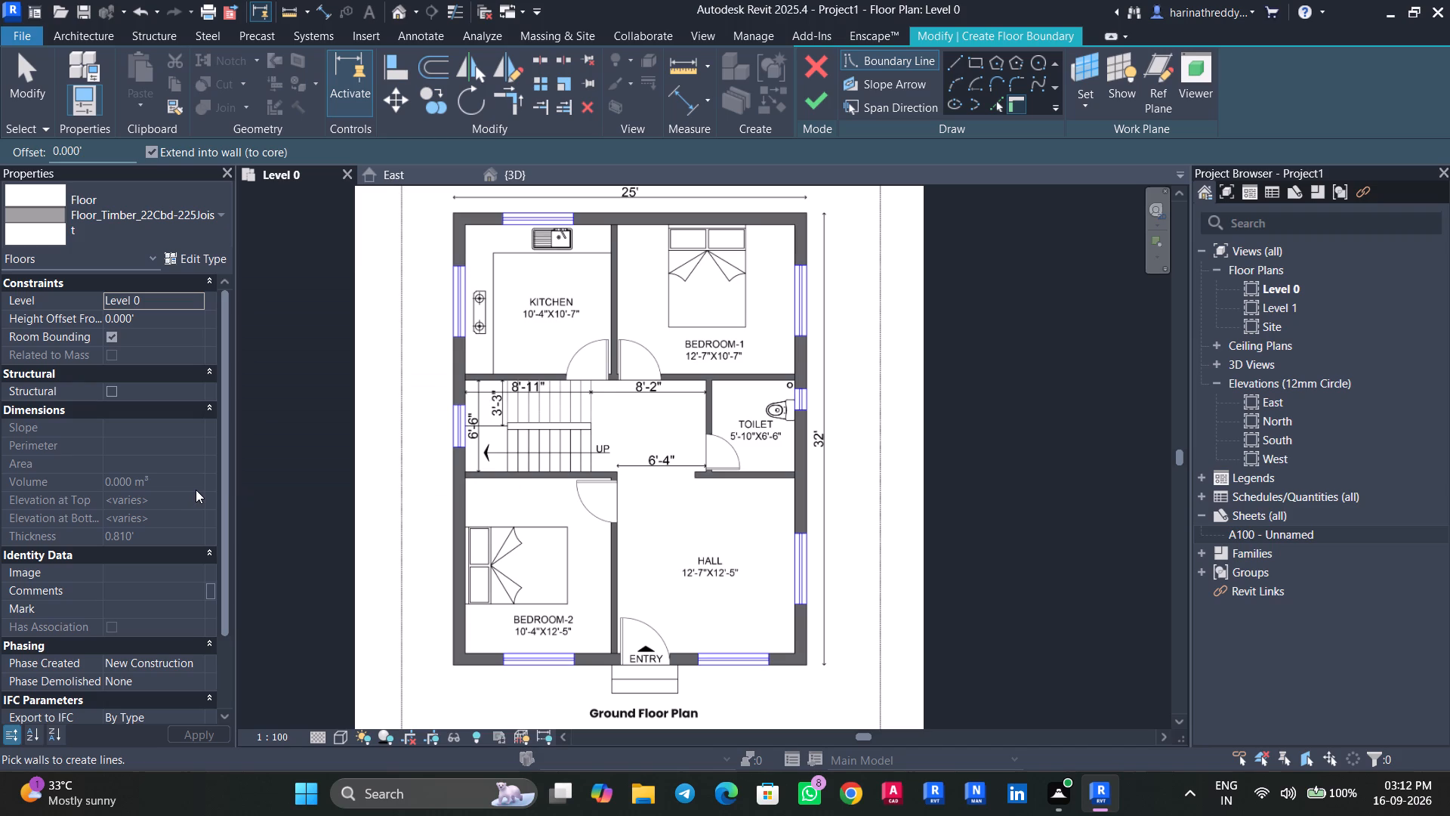
{"action": "left_click", "coordinate": [174, 253]}
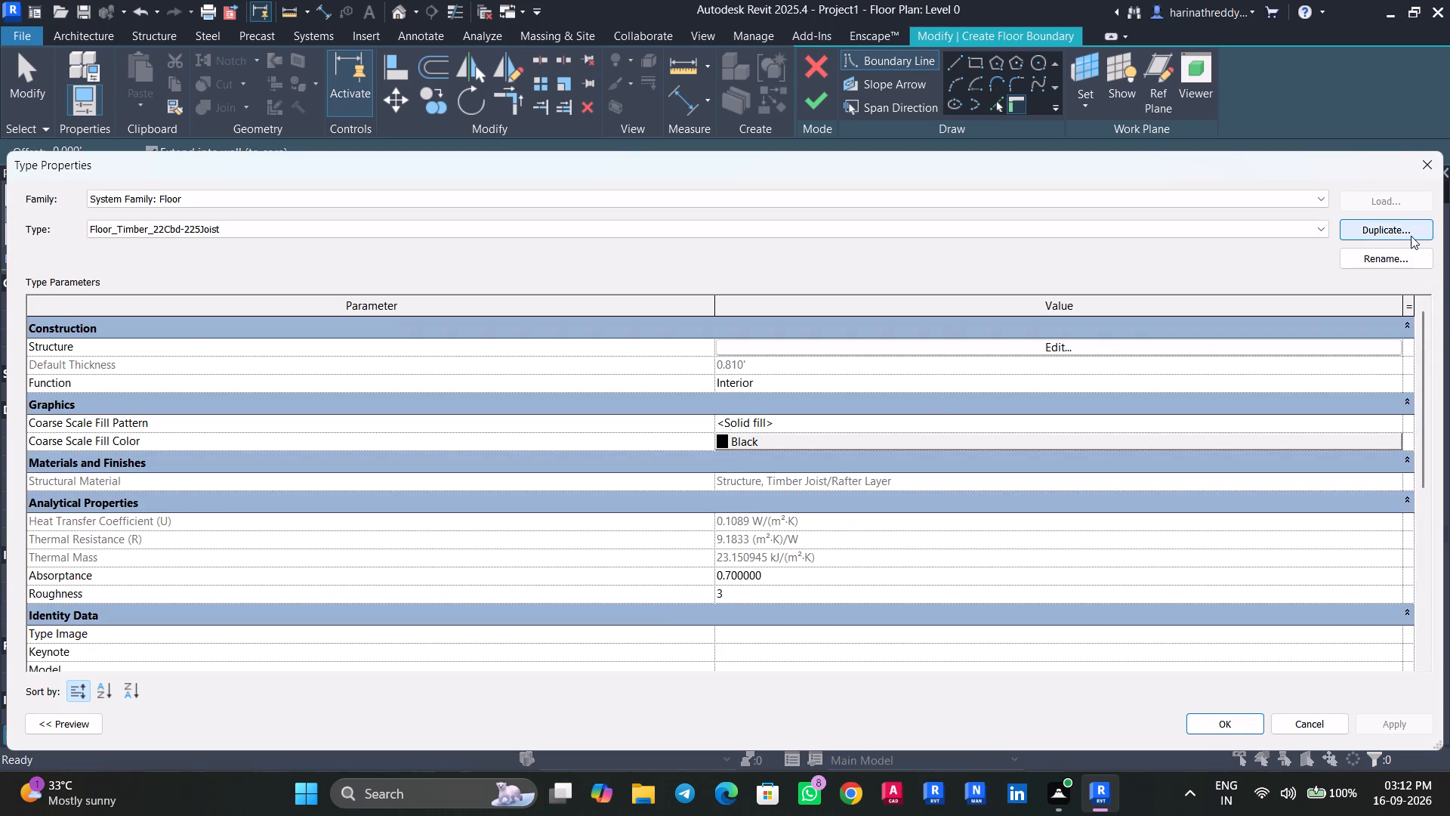
{"action": "left_click", "coordinate": [1411, 236]}
{"action": "type", "text": "BEDROO"}
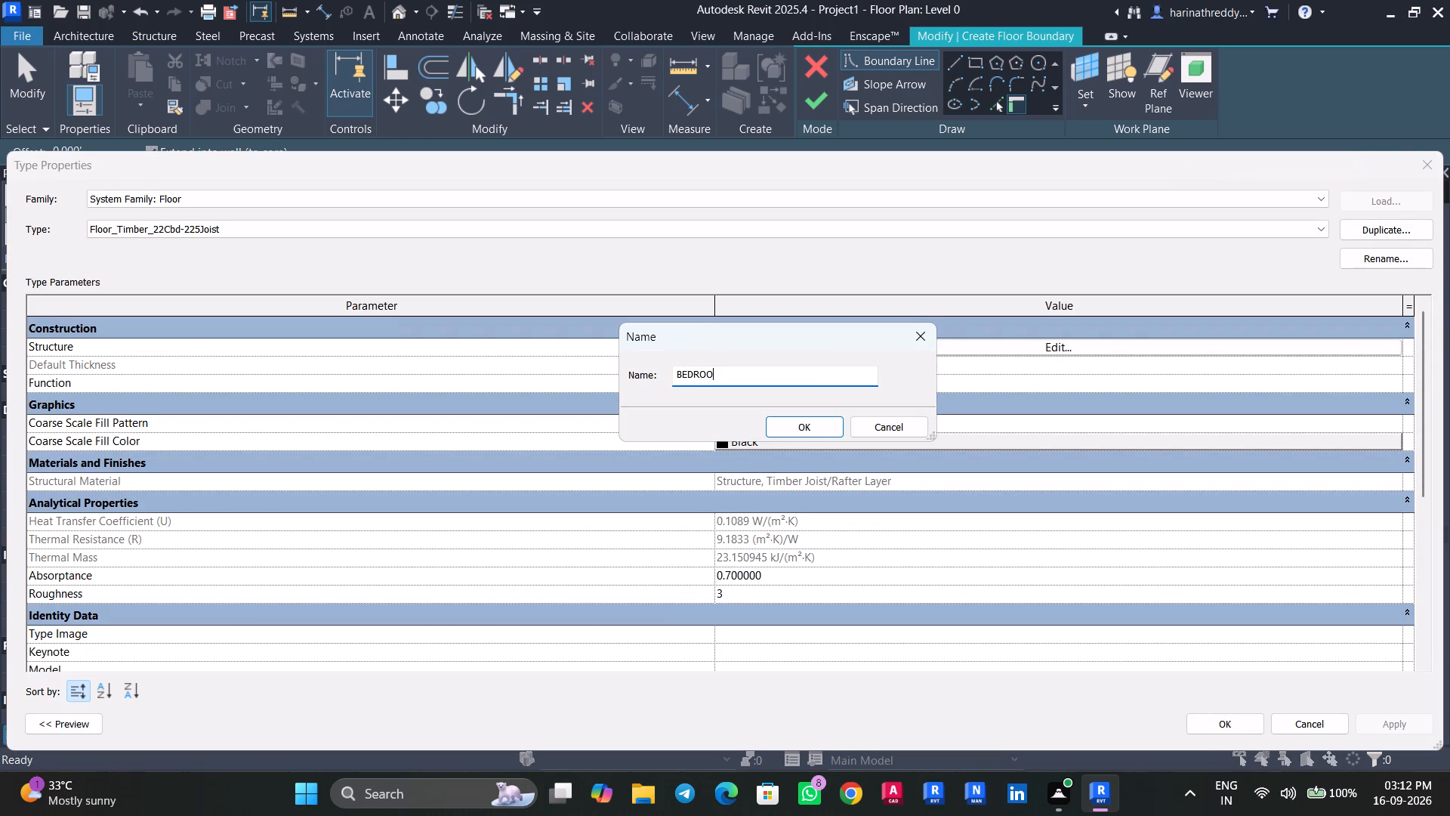
{"action": "type", "text": "M FLOORING"}
{"action": "left_click", "coordinate": [801, 421]}
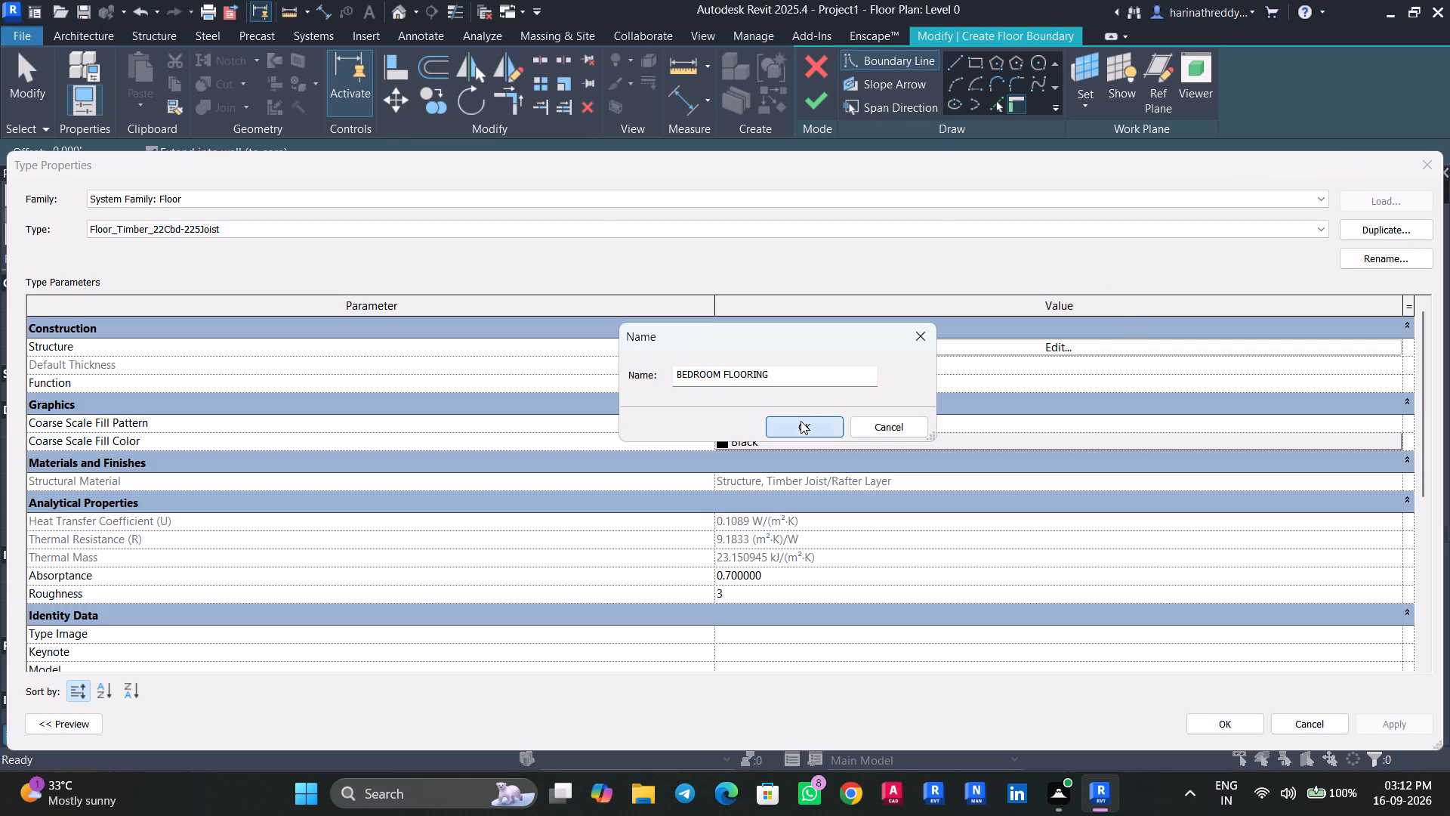
Set BEDROOM FLOORING's structure layer to 128 mm and its finish layer to 22 mm thick, and apply the type.
{"action": "left_click", "coordinate": [1059, 342]}
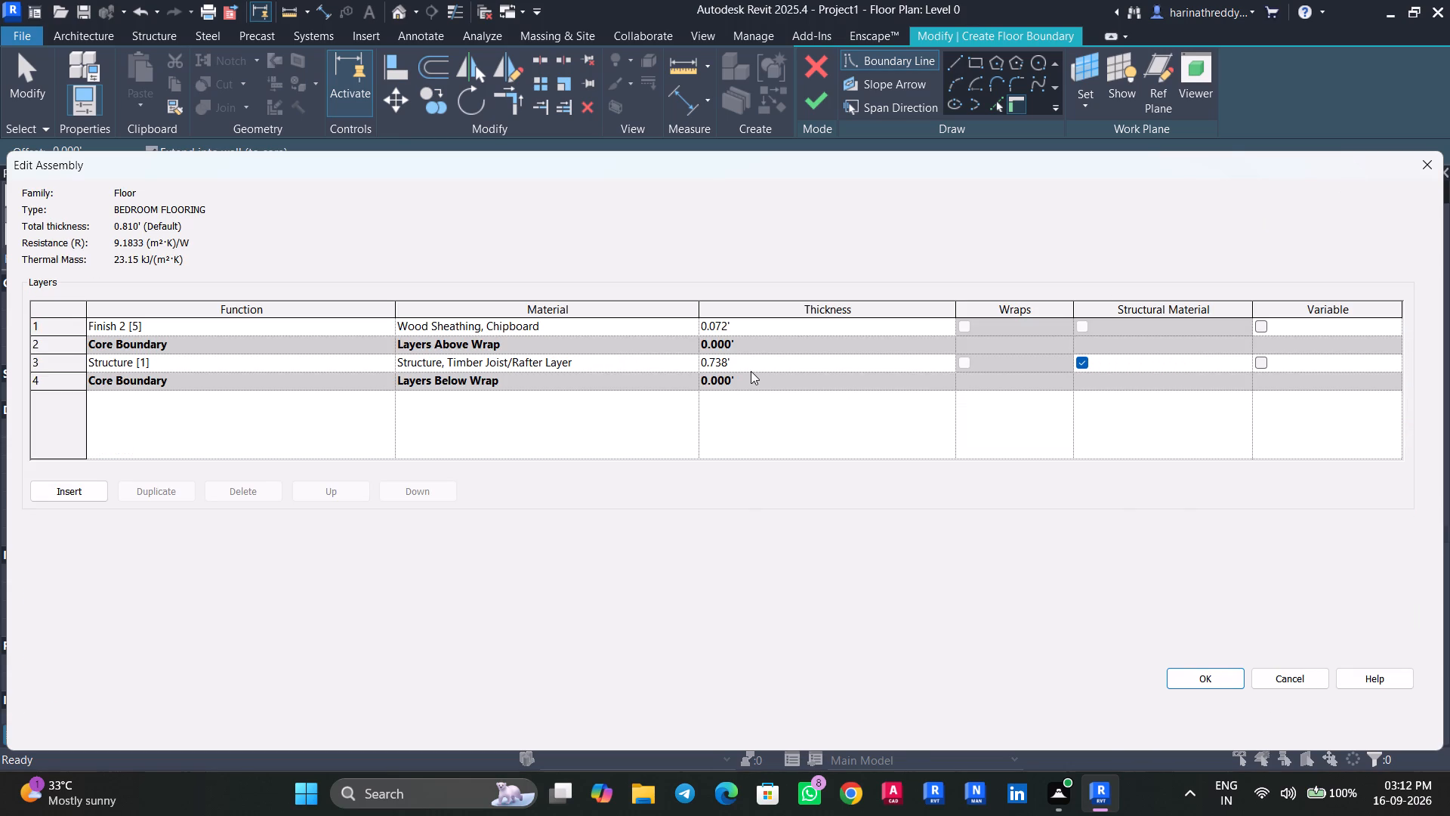
{"action": "left_click", "coordinate": [751, 371]}
{"action": "type", "text": "128"}
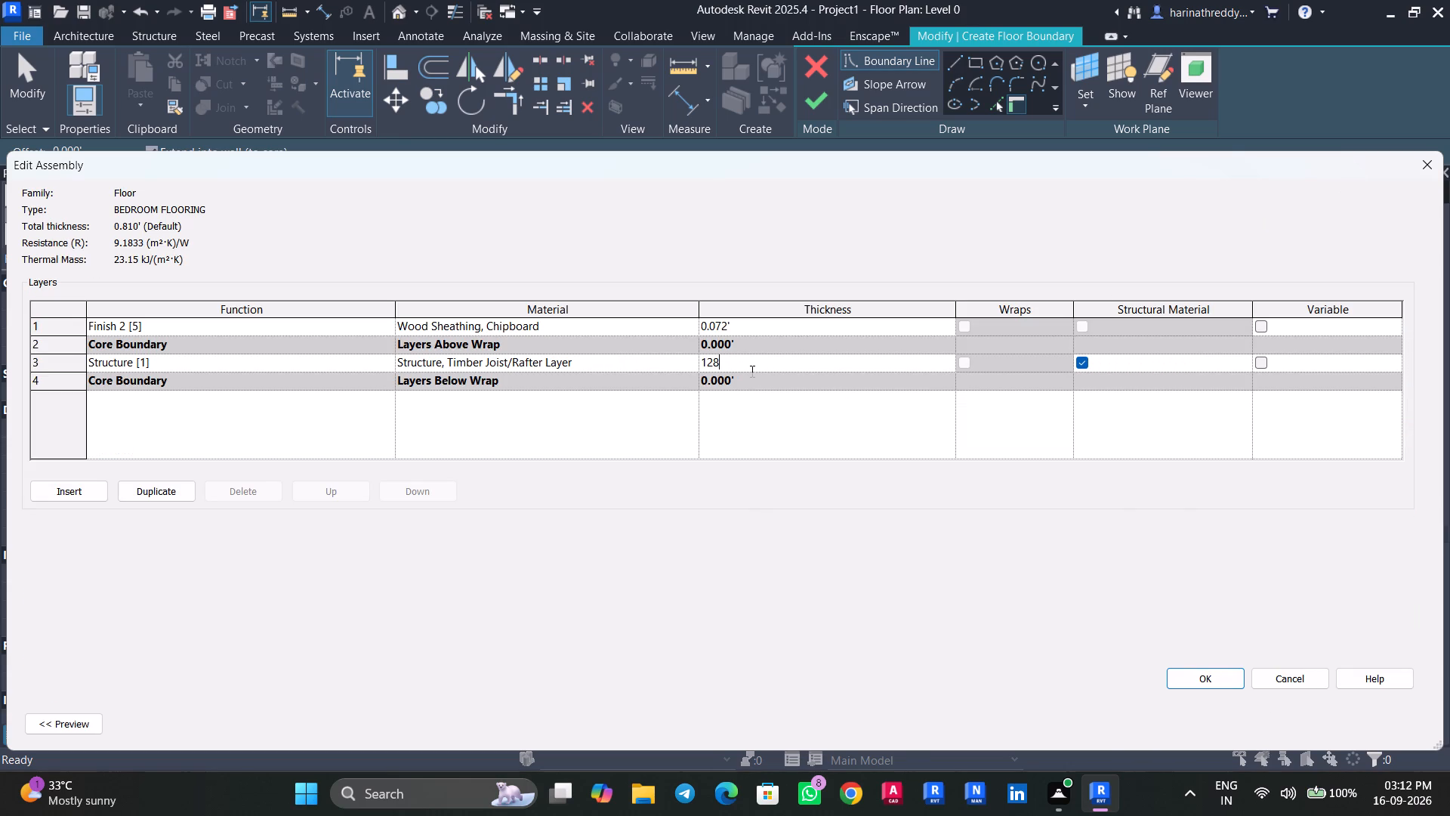
{"action": "type", "text": "MM"}
{"action": "key", "text": "Return"}
{"action": "left_click", "coordinate": [743, 326]}
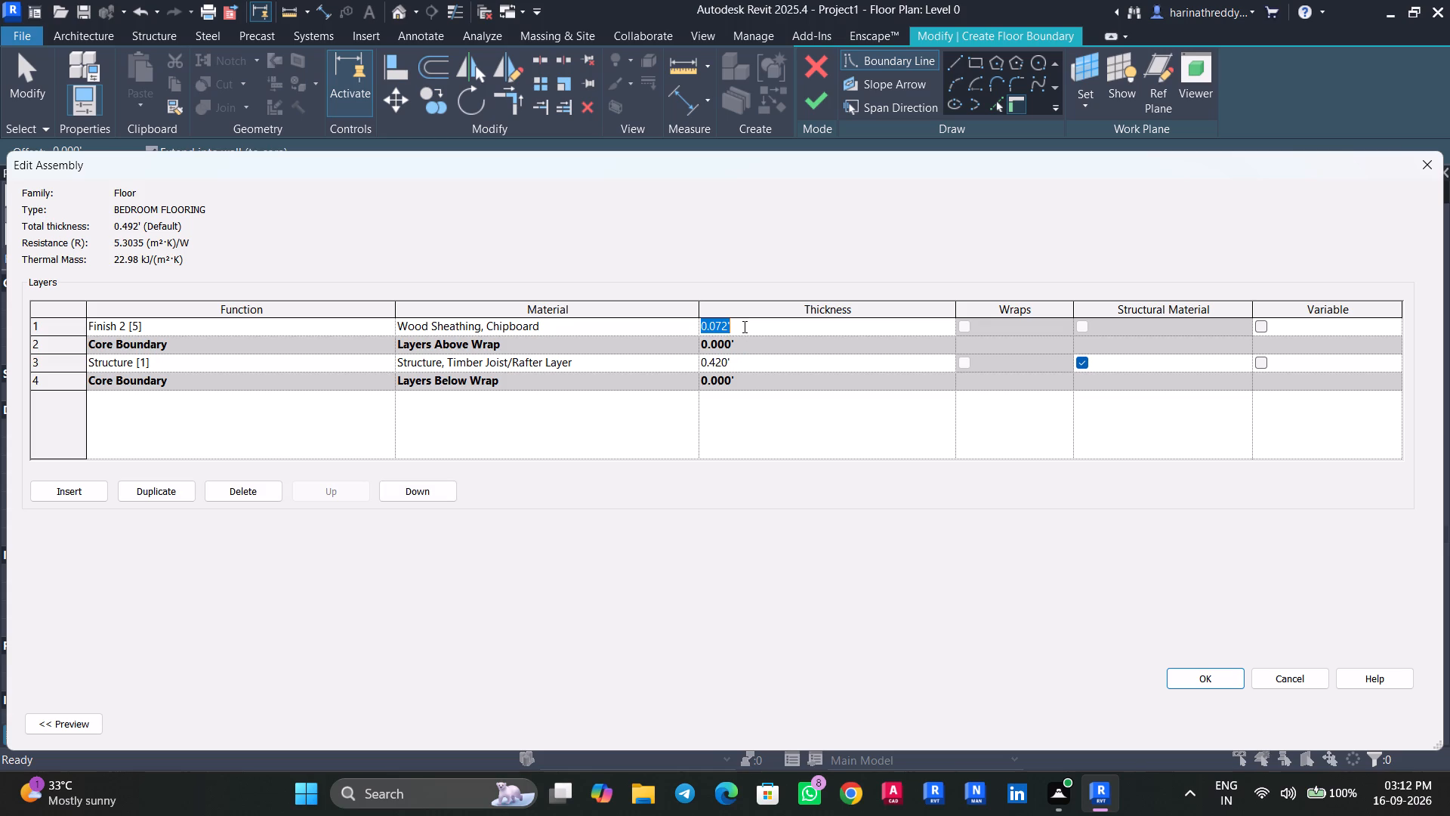
{"action": "type", "text": "22MM"}
{"action": "key", "text": "Return"}
{"action": "left_click", "coordinate": [1197, 672]}
{"action": "left_click", "coordinate": [1379, 725]}
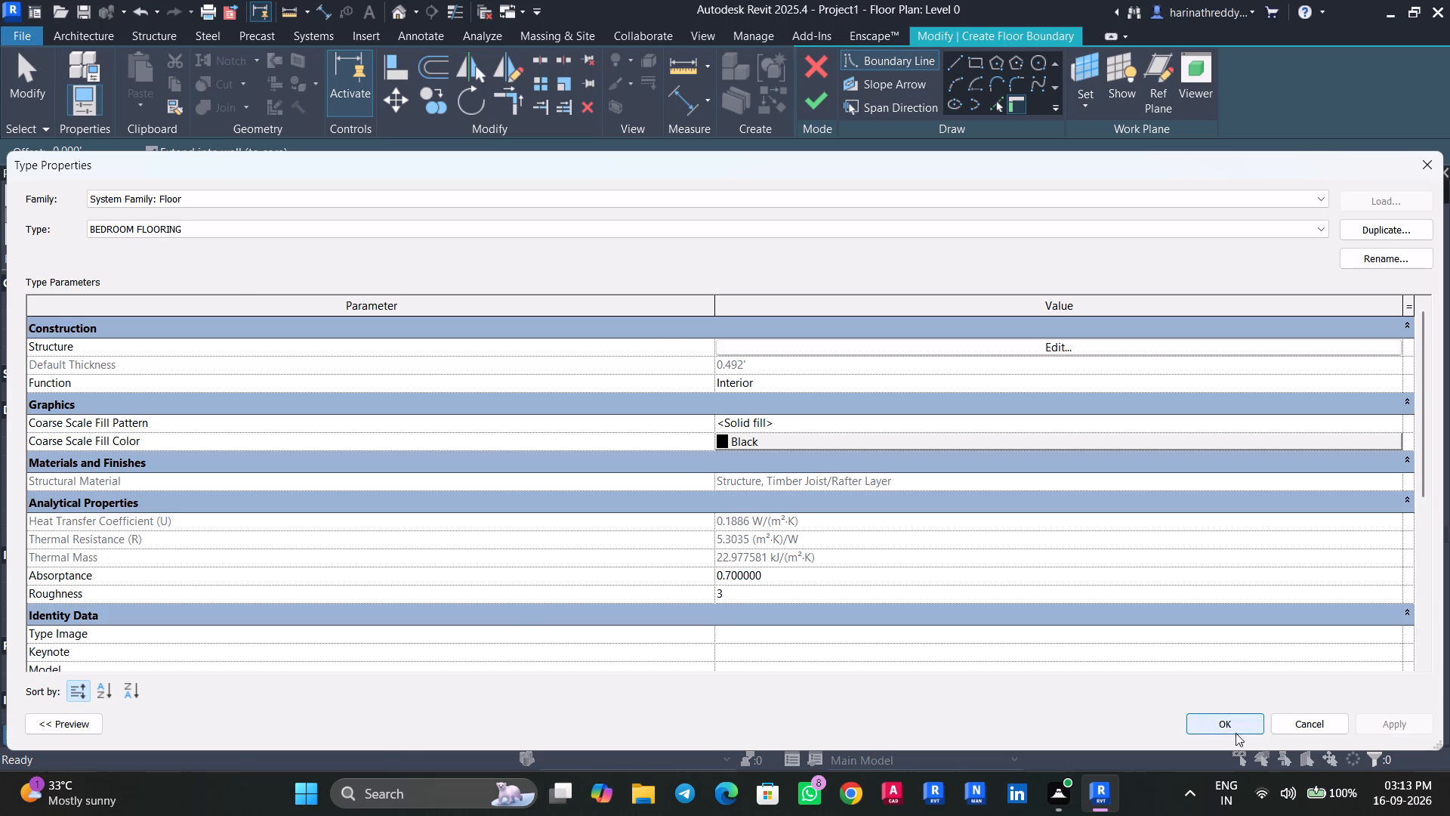
{"action": "left_click", "coordinate": [1231, 728]}
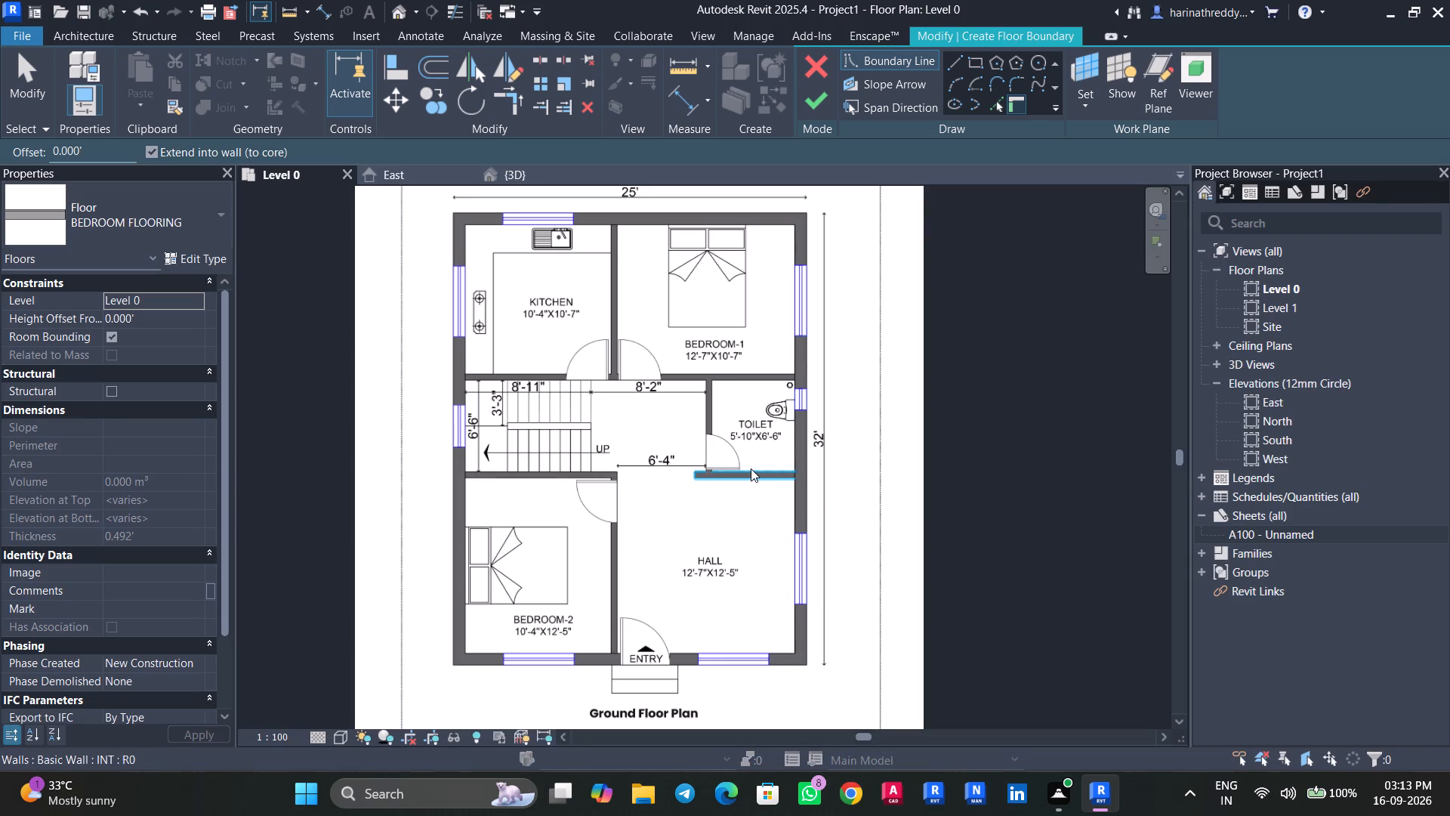
Sketch a rectangular floor boundary along the inner wall faces of Bedroom-2, about 12.25' long between the stair-side and entry-side walls.
{"action": "left_click", "coordinate": [973, 66]}
{"action": "scroll", "coordinate": [471, 498], "scroll_direction": "up", "scroll_amount": 2}
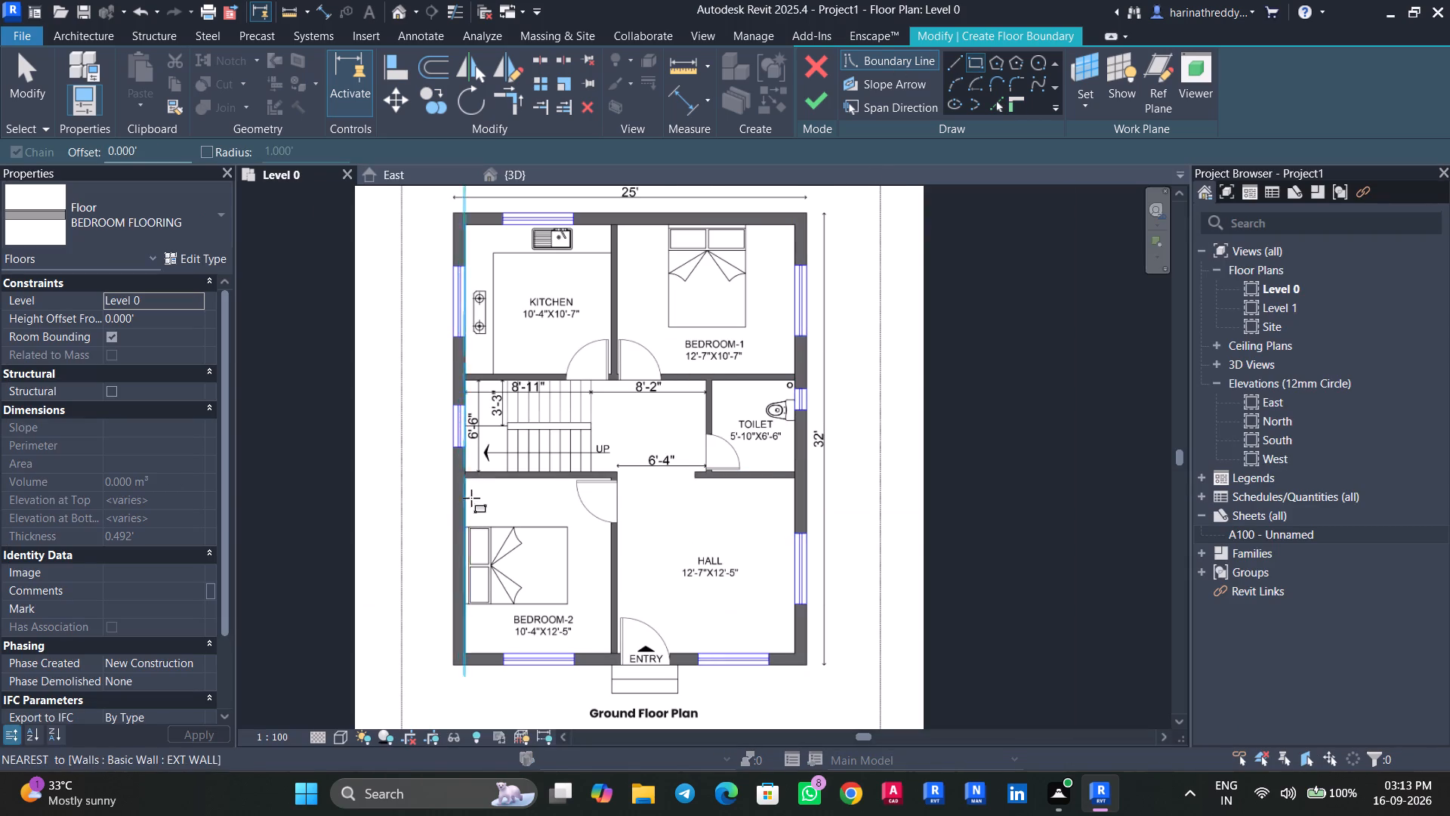
{"action": "scroll", "coordinate": [471, 498], "scroll_direction": "up", "scroll_amount": 3}
{"action": "left_click", "coordinate": [462, 457]}
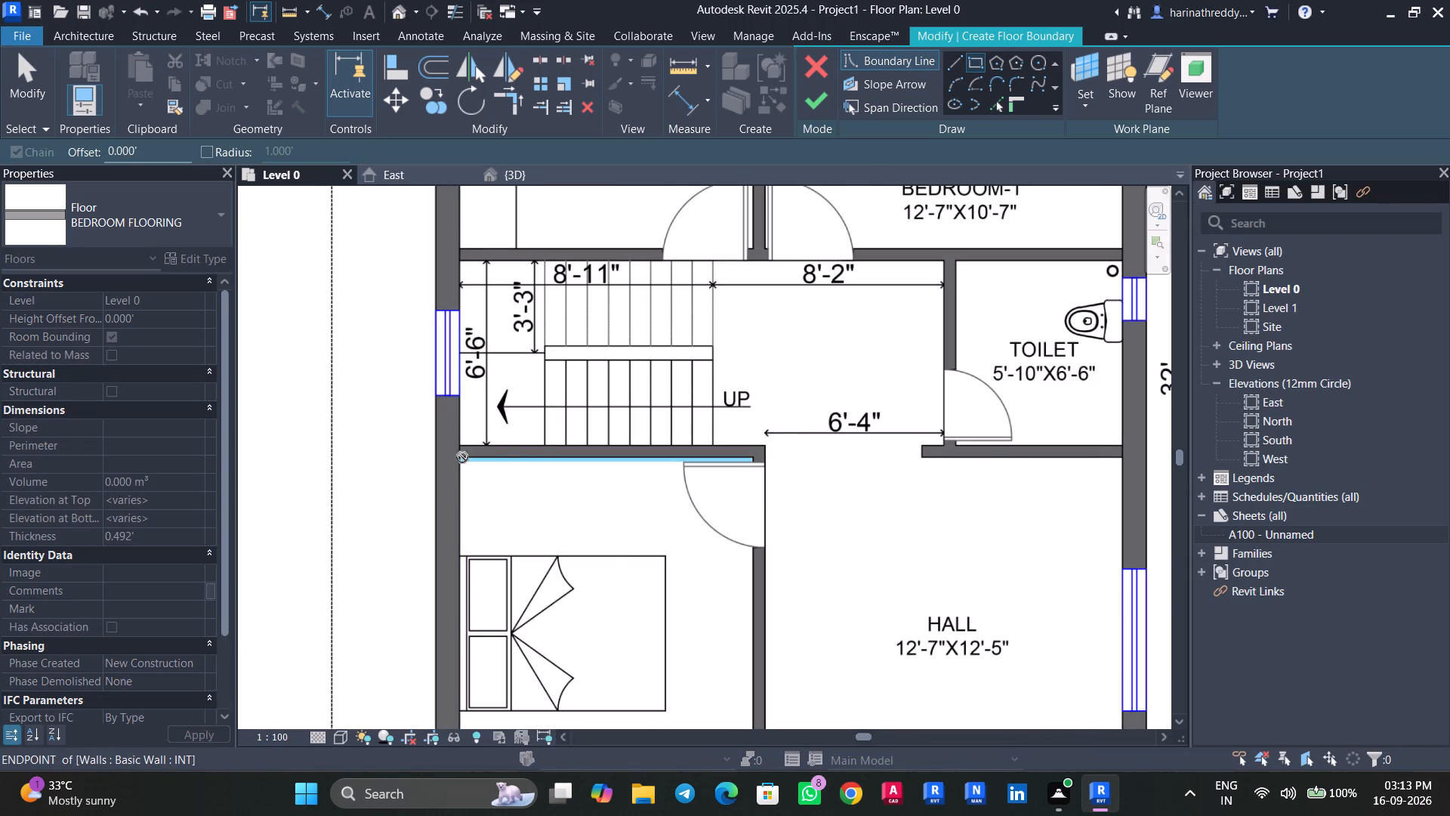
{"action": "scroll", "coordinate": [652, 624], "scroll_direction": "down", "scroll_amount": 5}
{"action": "middle_click", "coordinate": [654, 626]}
{"action": "middle_click_drag", "start_coordinate": [646, 604], "coordinate": [629, 534]}
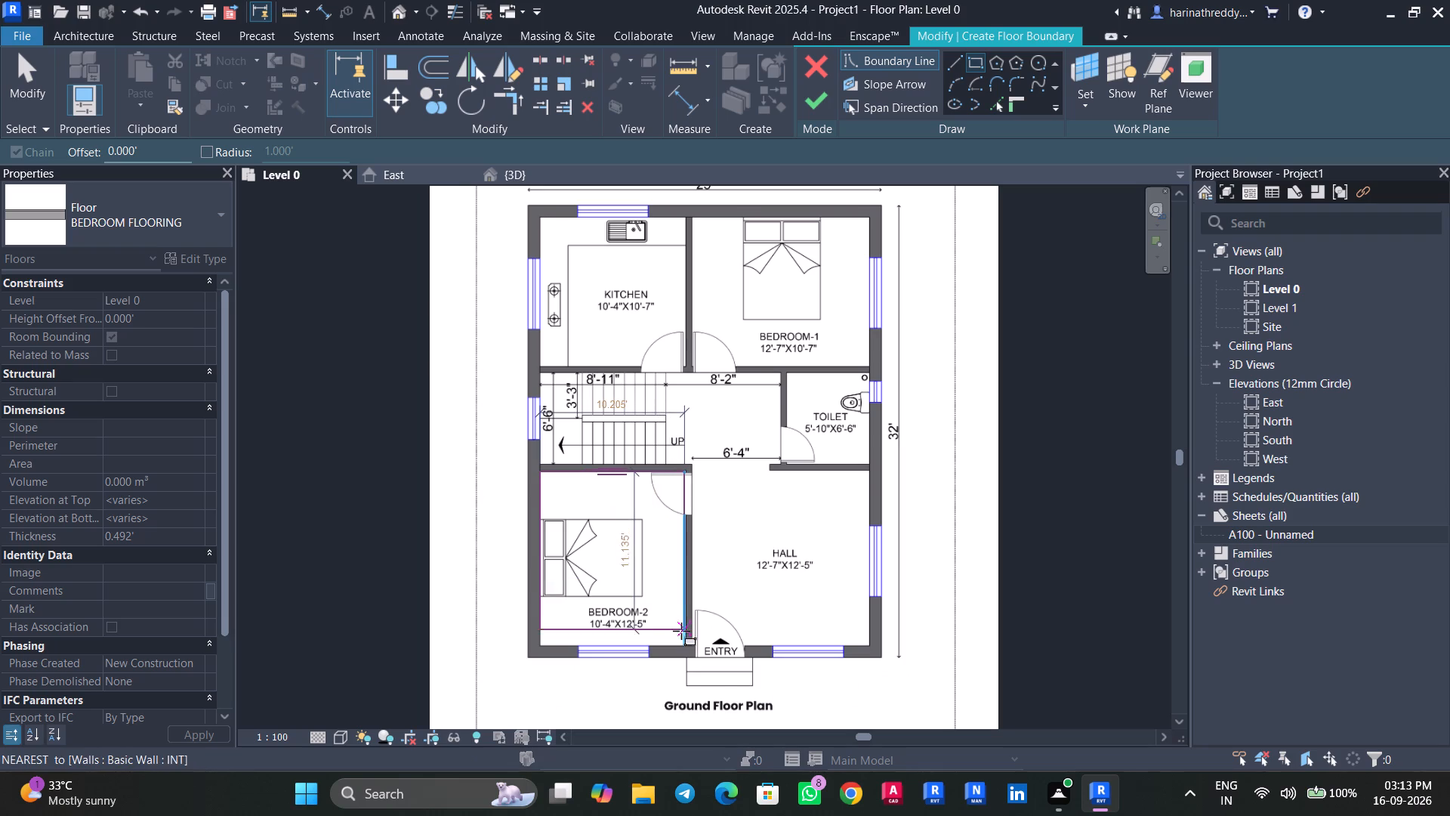
{"action": "scroll", "coordinate": [680, 644], "scroll_direction": "up", "scroll_amount": 7}
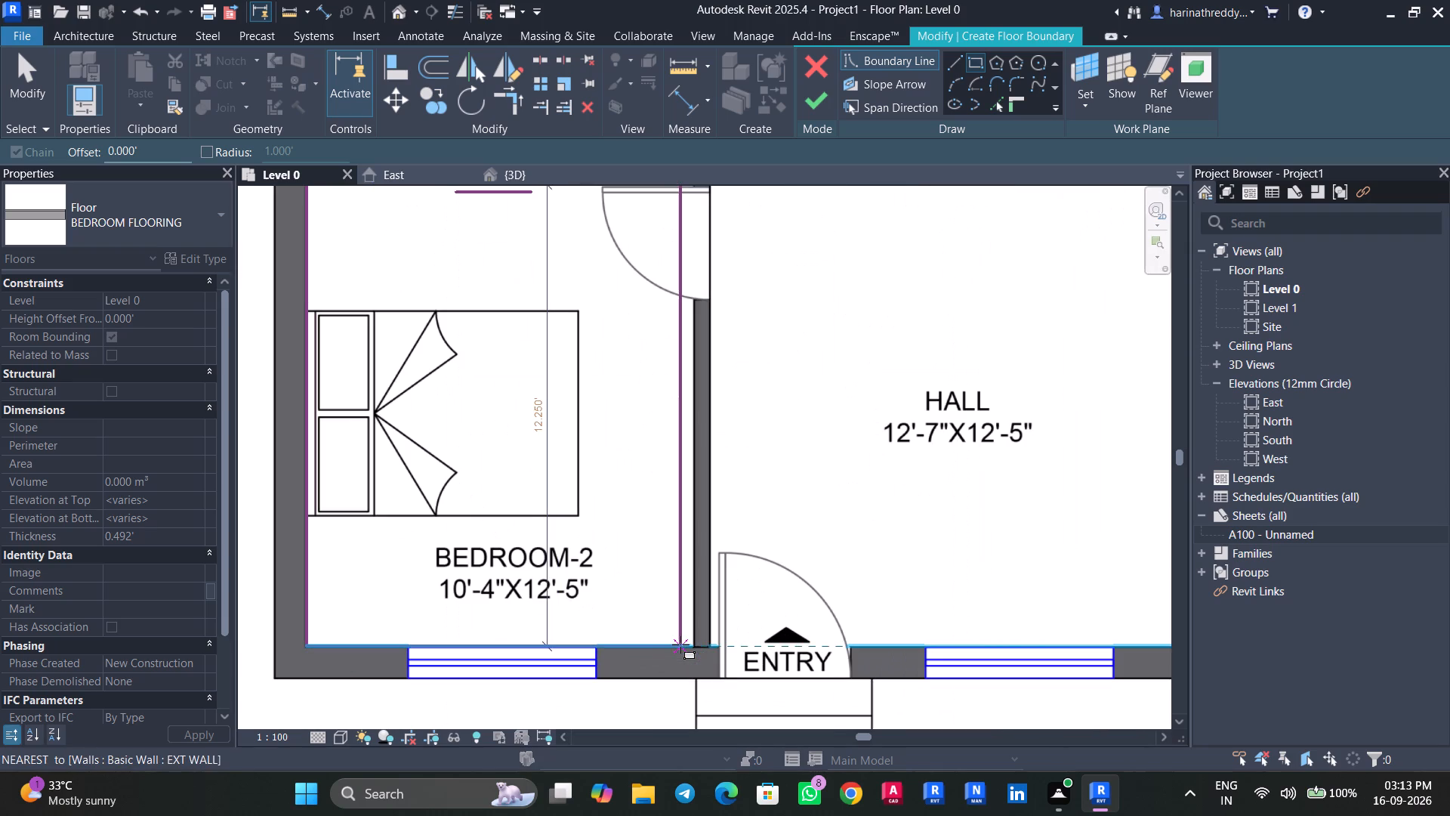
{"action": "left_click", "coordinate": [692, 647]}
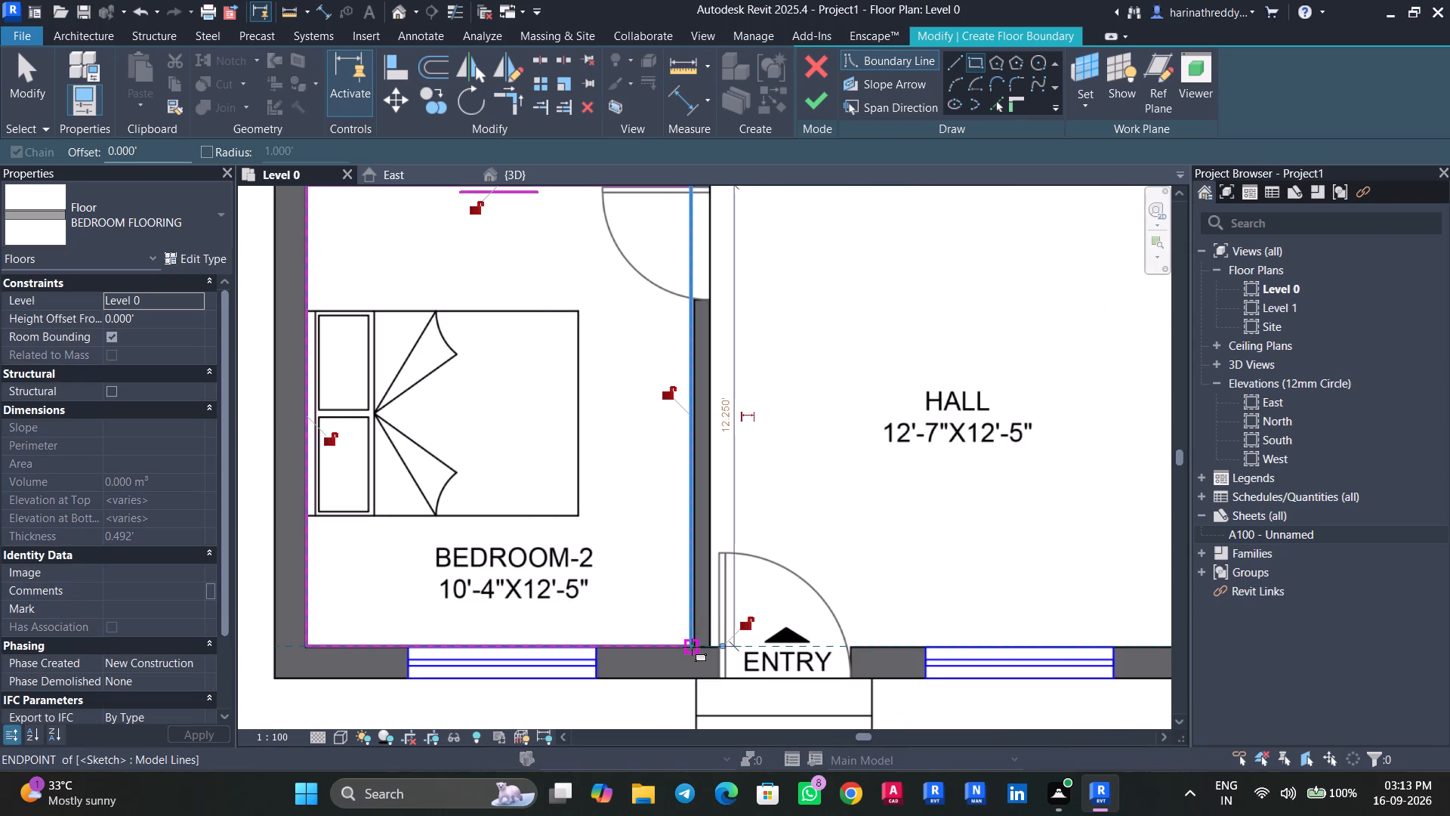
Add a second rectangular boundary along Bedroom-1's inner wall faces, about 10.525' deep, and finish the BEDROOM FLOORING floor.
{"action": "scroll", "coordinate": [776, 356], "scroll_direction": "down", "scroll_amount": 6}
{"action": "middle_click_drag", "start_coordinate": [773, 366], "coordinate": [637, 694]}
{"action": "scroll", "coordinate": [637, 348], "scroll_direction": "up", "scroll_amount": 6}
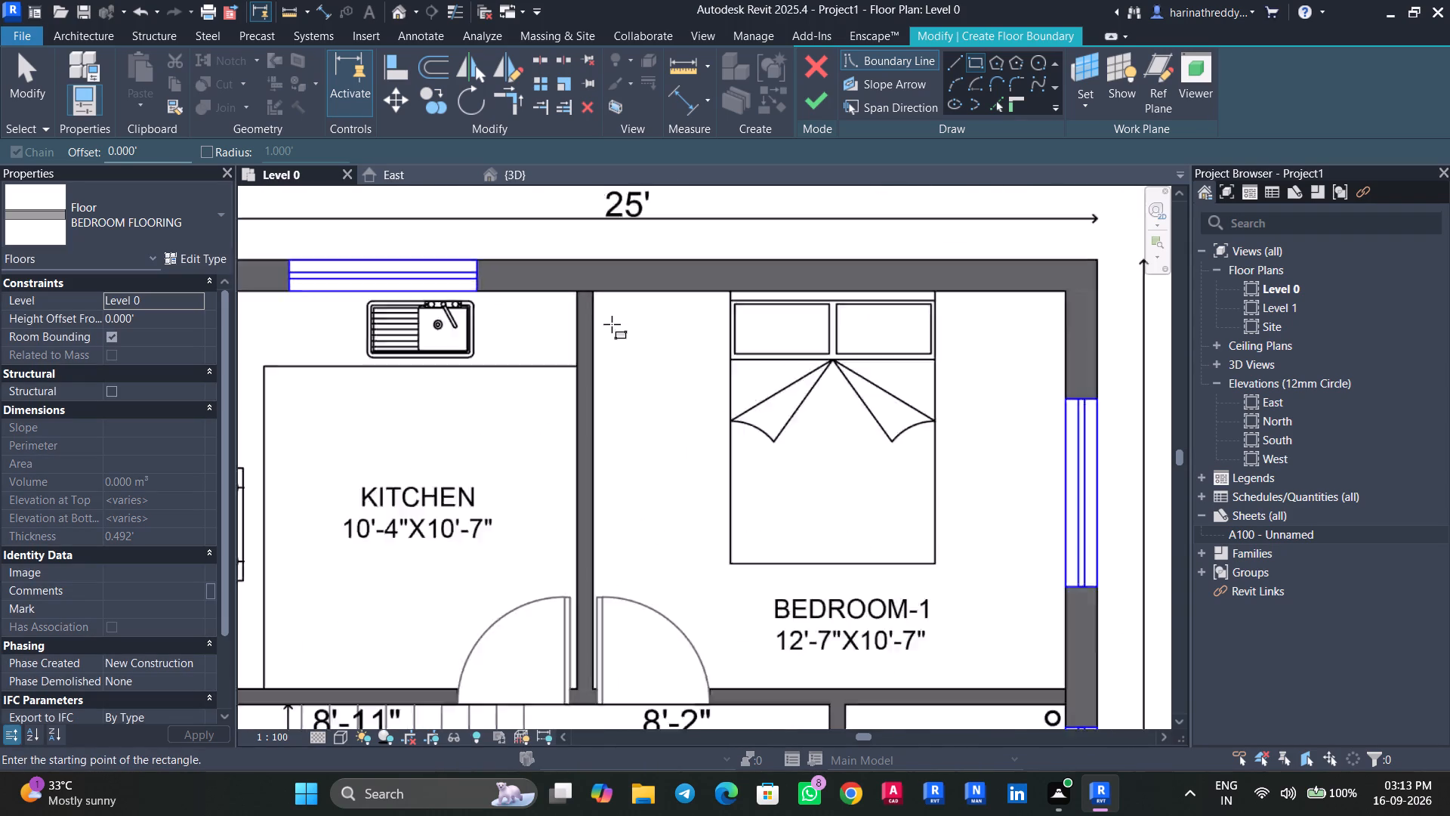
{"action": "left_click", "coordinate": [593, 289]}
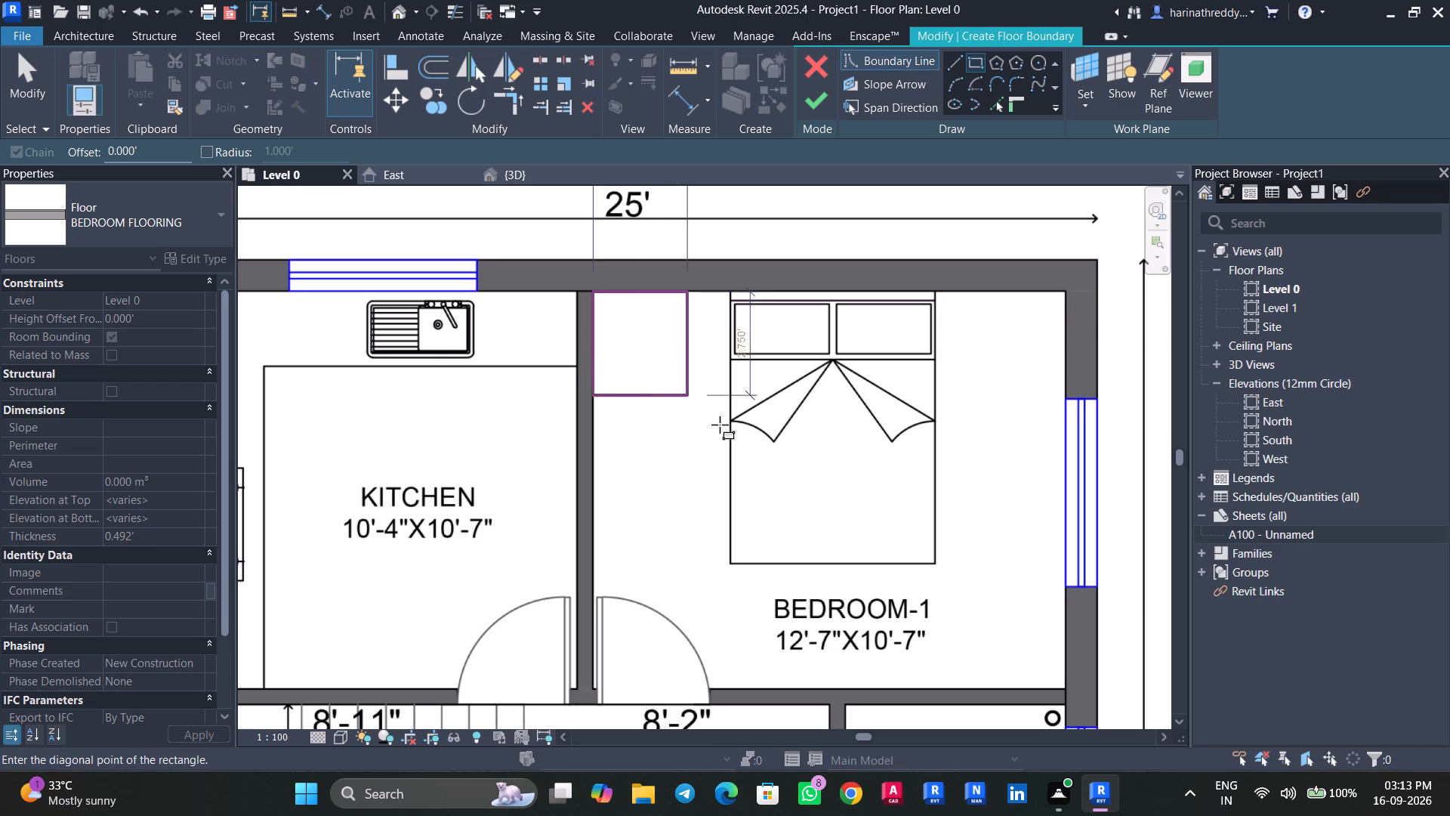
{"action": "left_click", "coordinate": [1067, 688]}
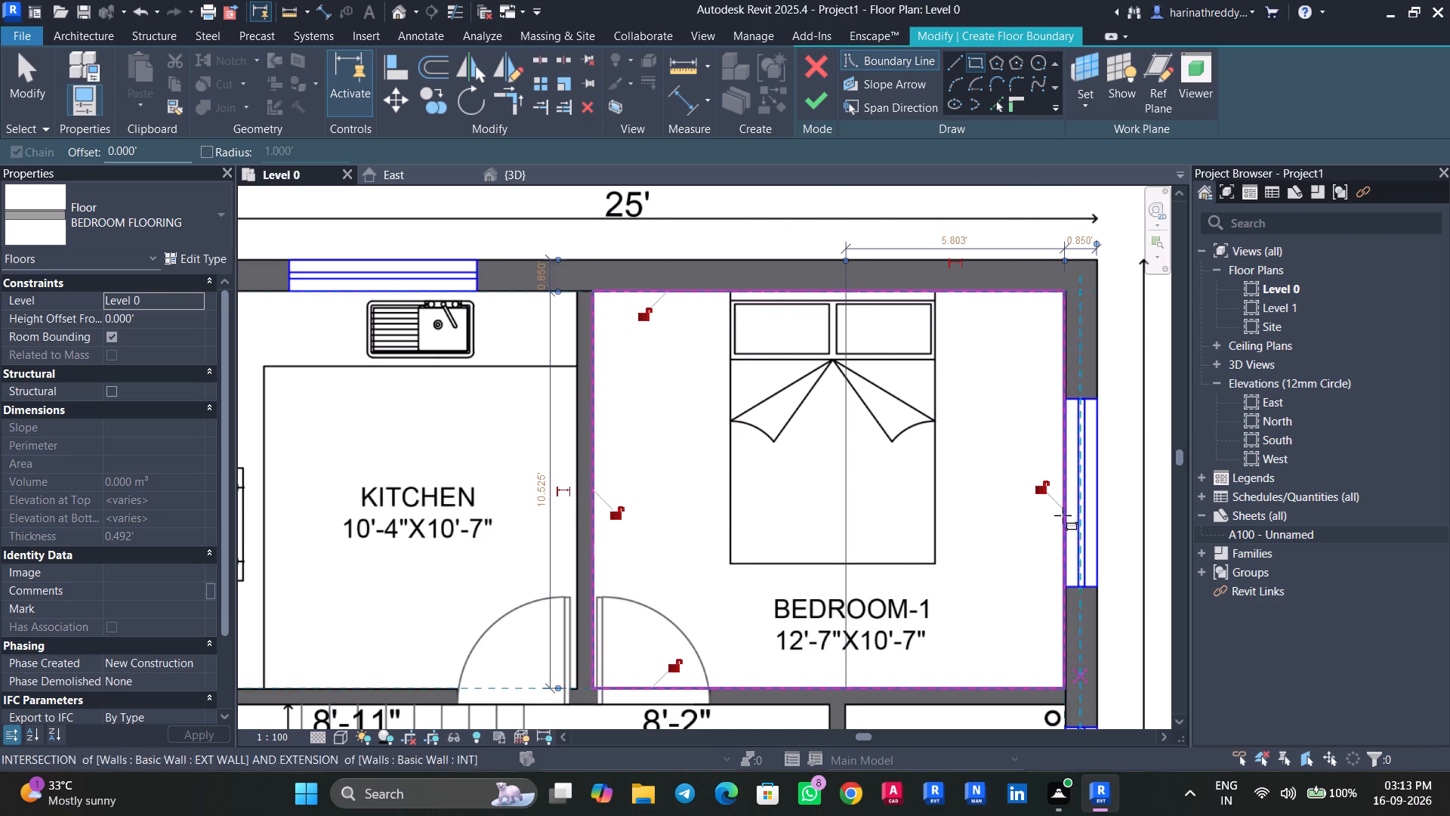
{"action": "left_click", "coordinate": [808, 110]}
{"action": "scroll", "coordinate": [801, 502], "scroll_direction": "down", "scroll_amount": 3}
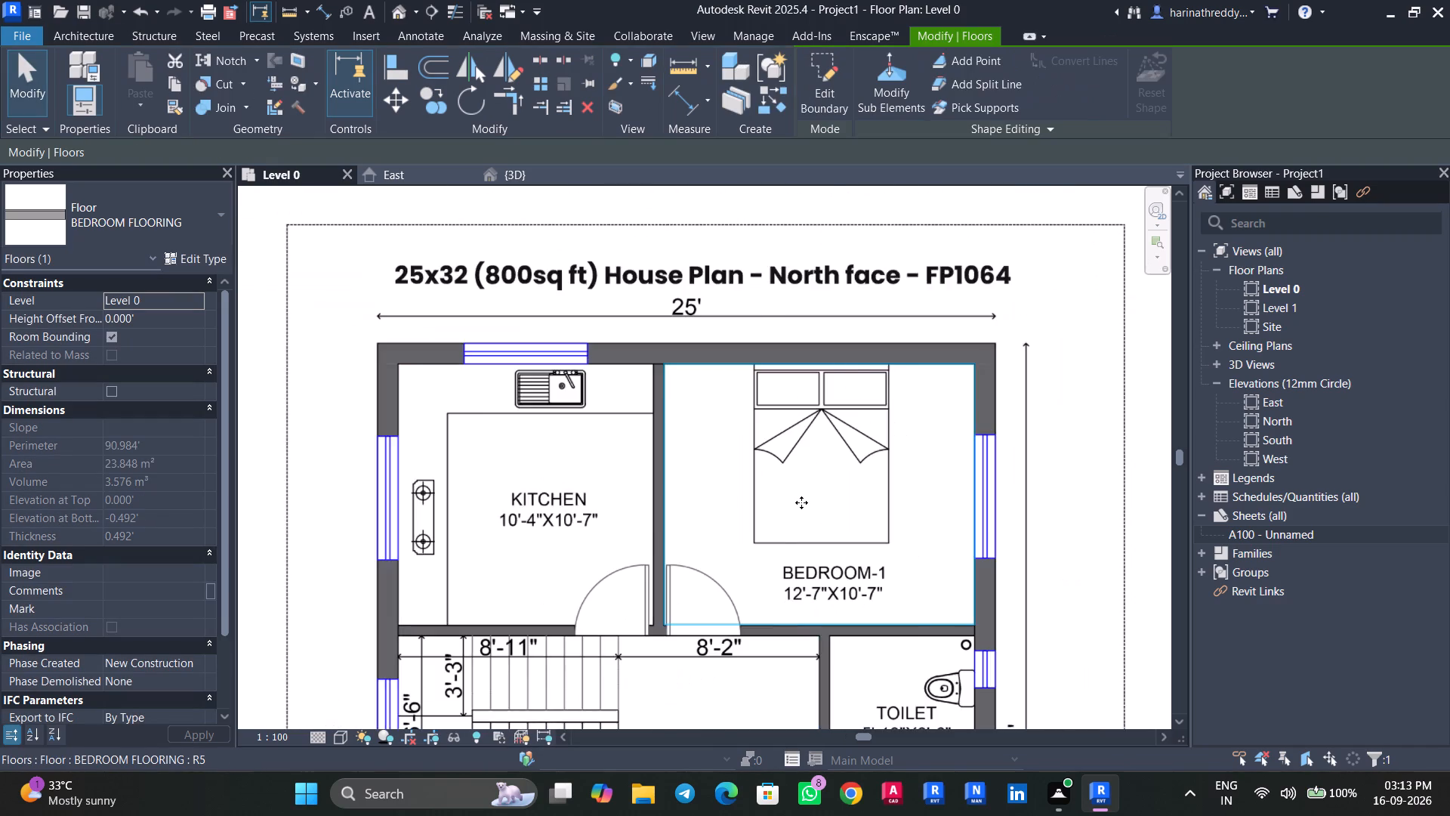
{"action": "scroll", "coordinate": [801, 502], "scroll_direction": "down", "scroll_amount": 4}
{"action": "middle_click_drag", "start_coordinate": [801, 502], "coordinate": [766, 378]}
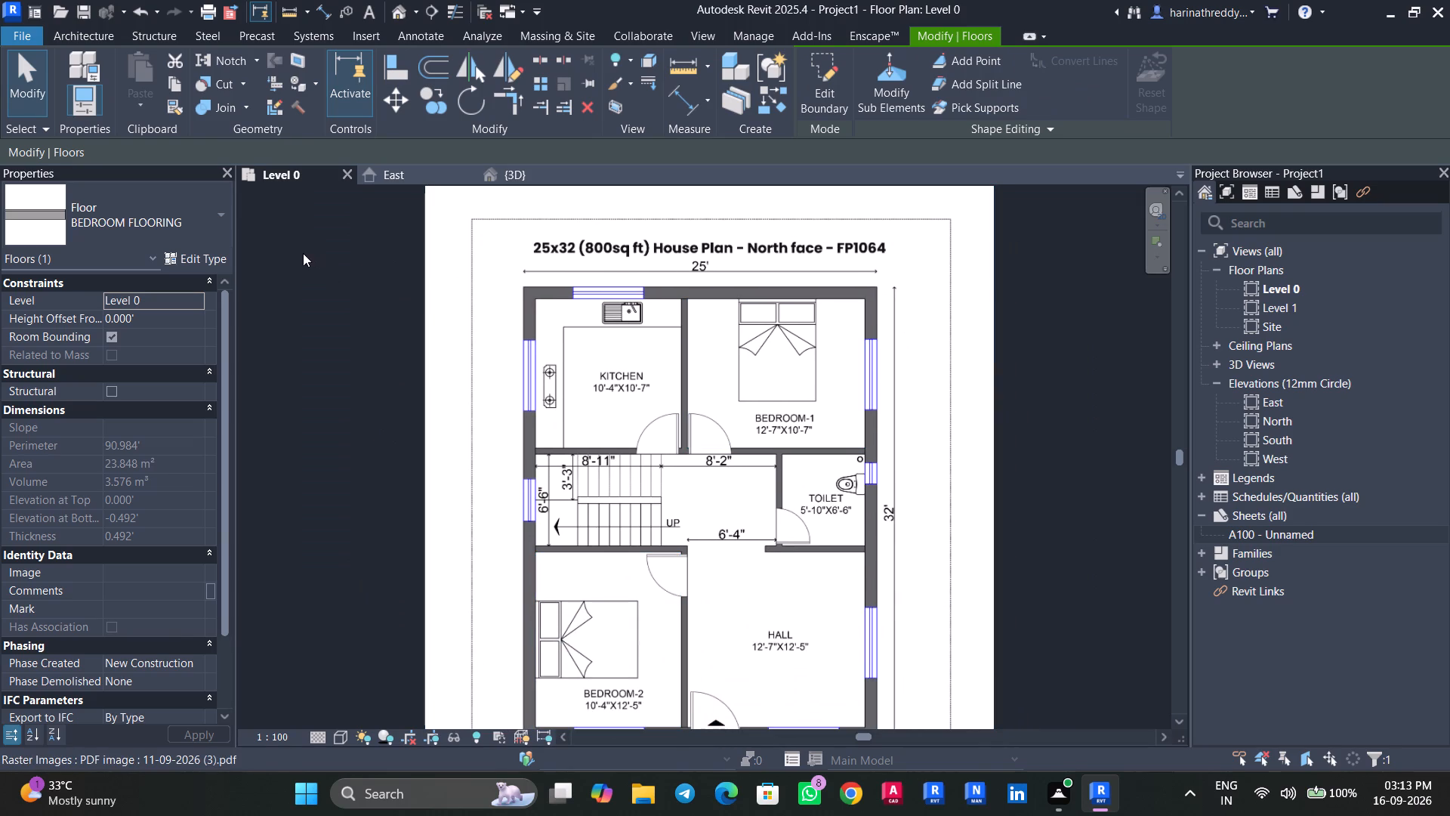
{"action": "key", "text": "Escape"}
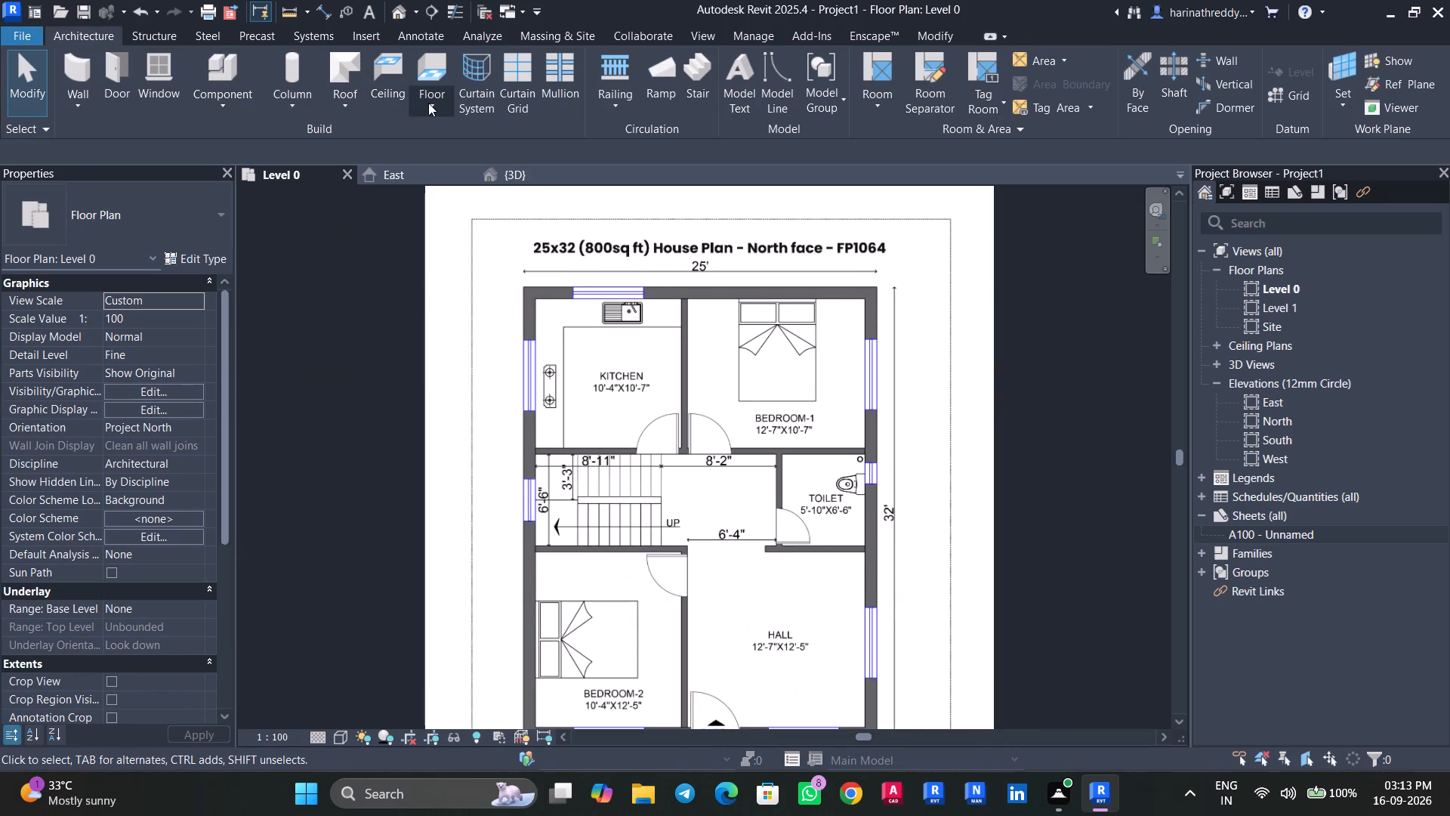
Start another architectural floor and duplicate the BEDROOM FLOORING type as KITCHEN FLOORING.
{"action": "left_click", "coordinate": [428, 103]}
{"action": "left_click", "coordinate": [440, 144]}
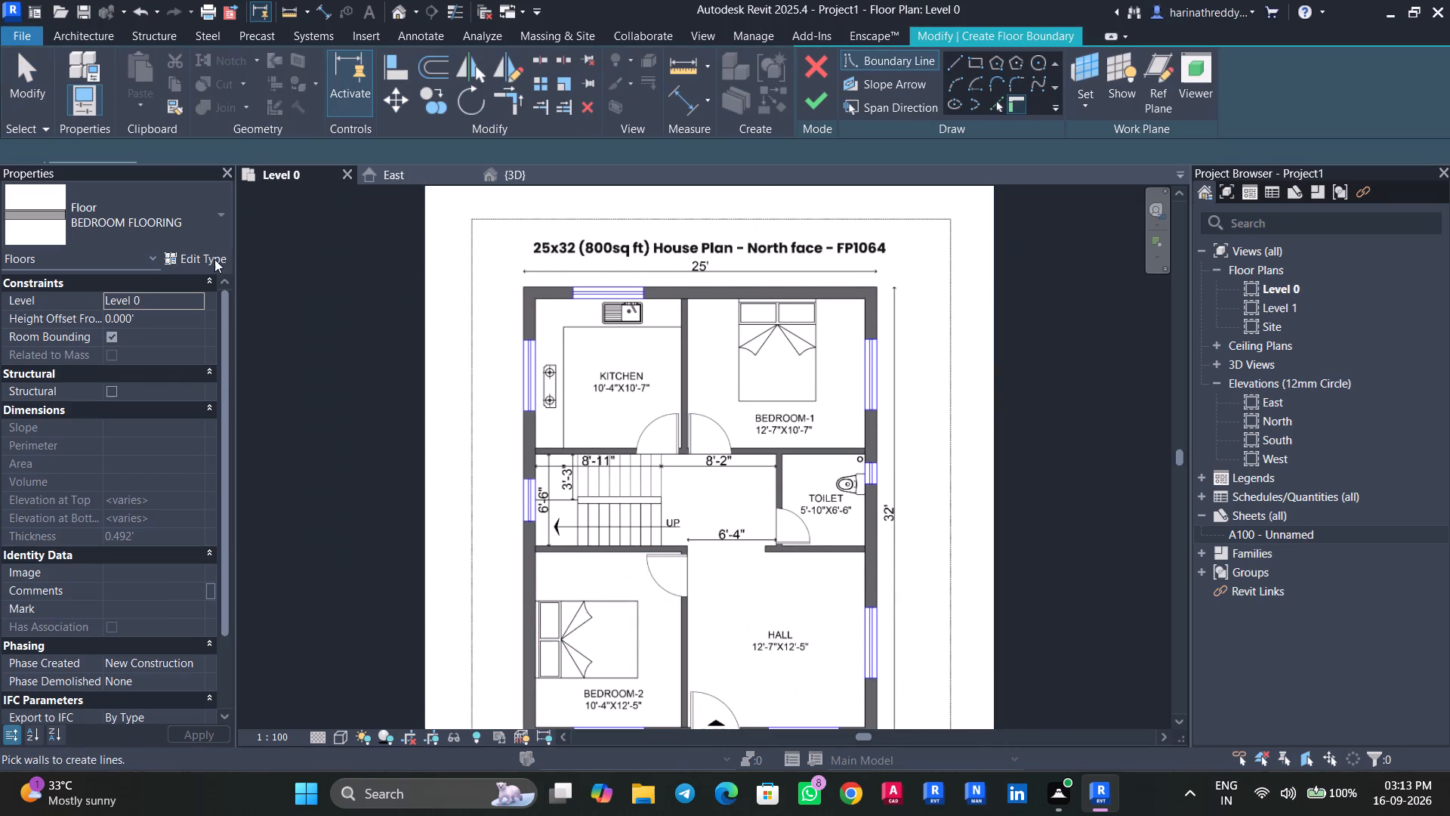
{"action": "left_click", "coordinate": [214, 259]}
{"action": "left_click", "coordinate": [1406, 236]}
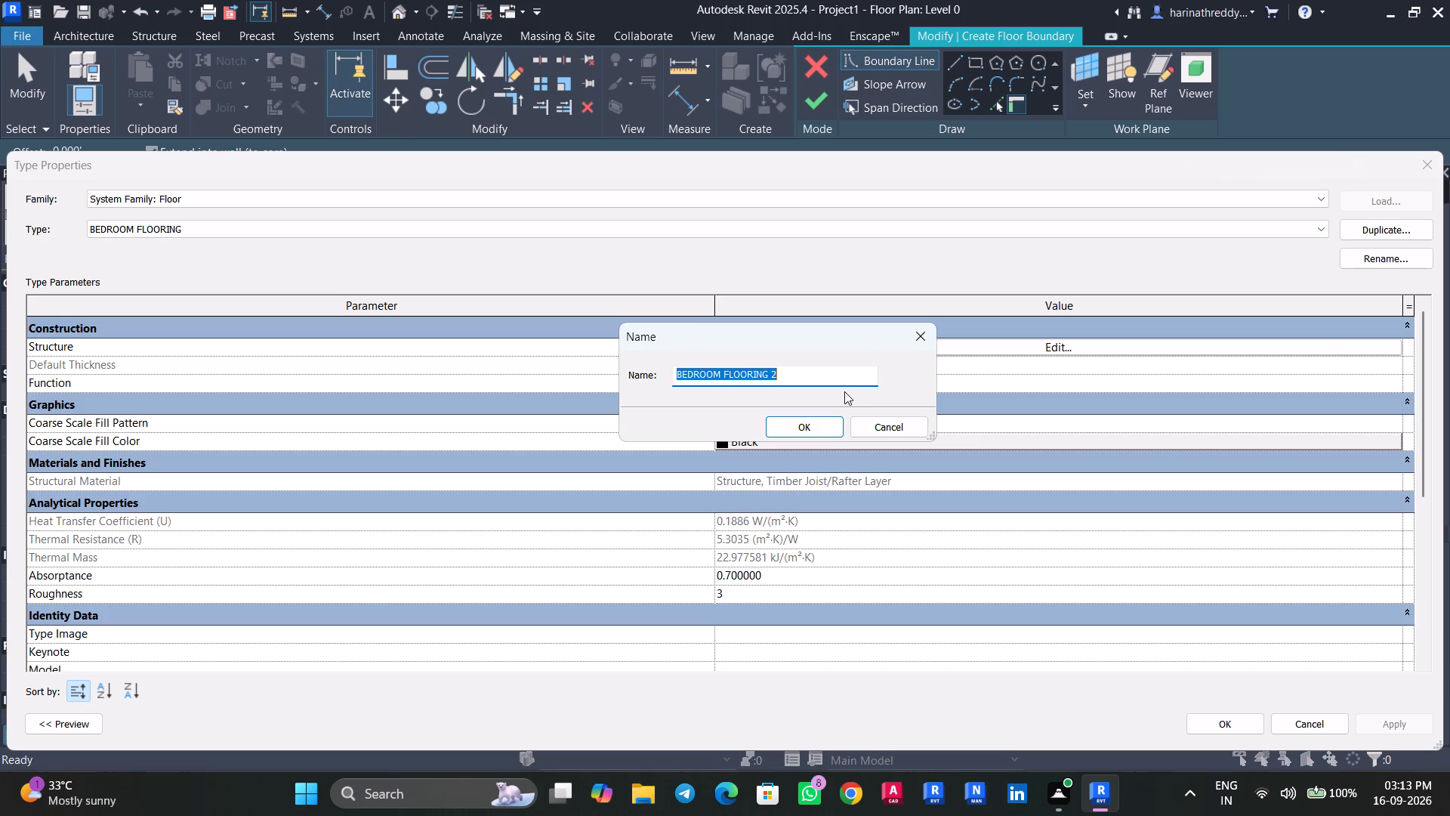
{"action": "key", "text": "k"}
{"action": "type", "text": "ITCHEN FLOORING"}
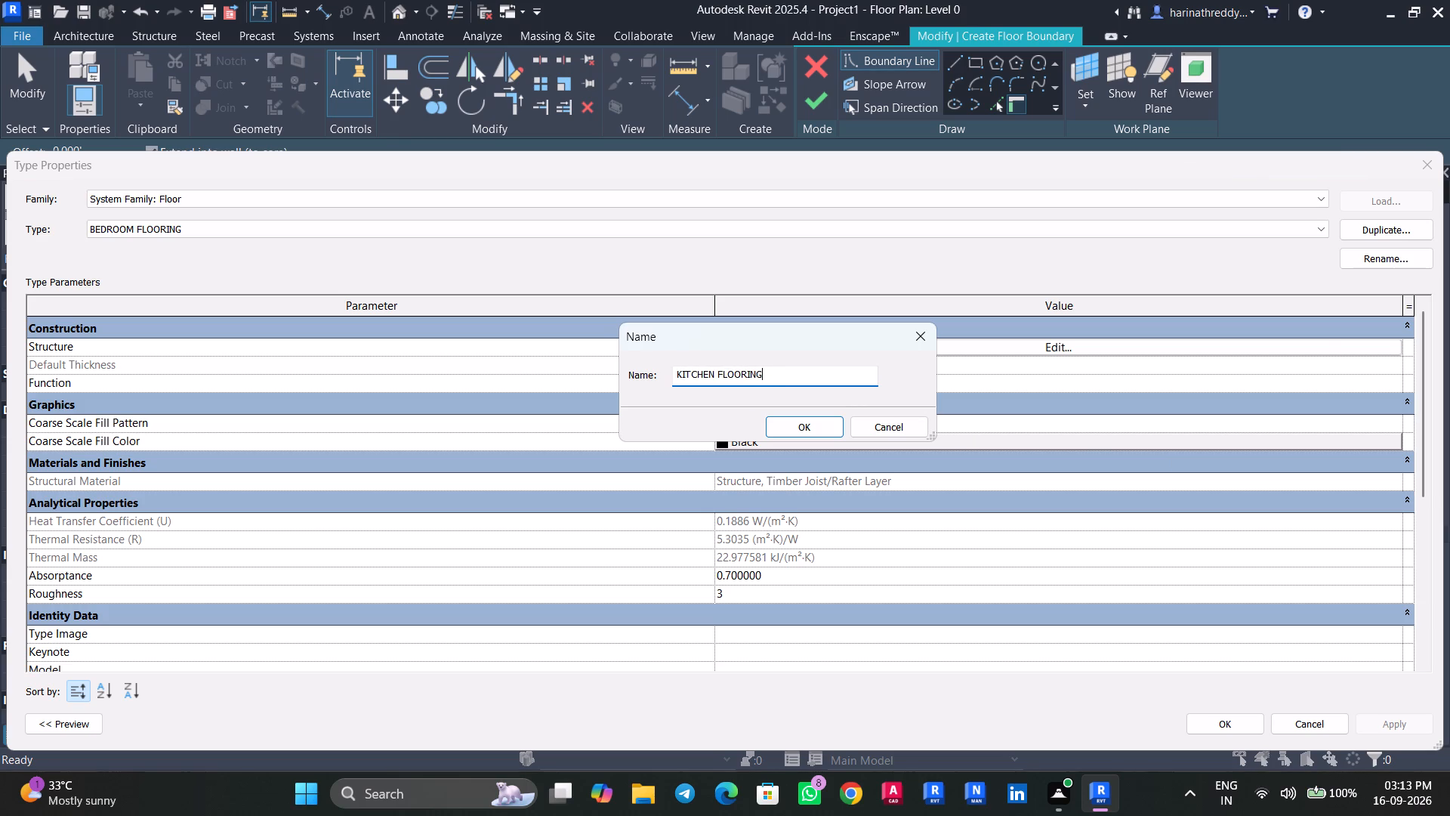
{"action": "left_click", "coordinate": [835, 419]}
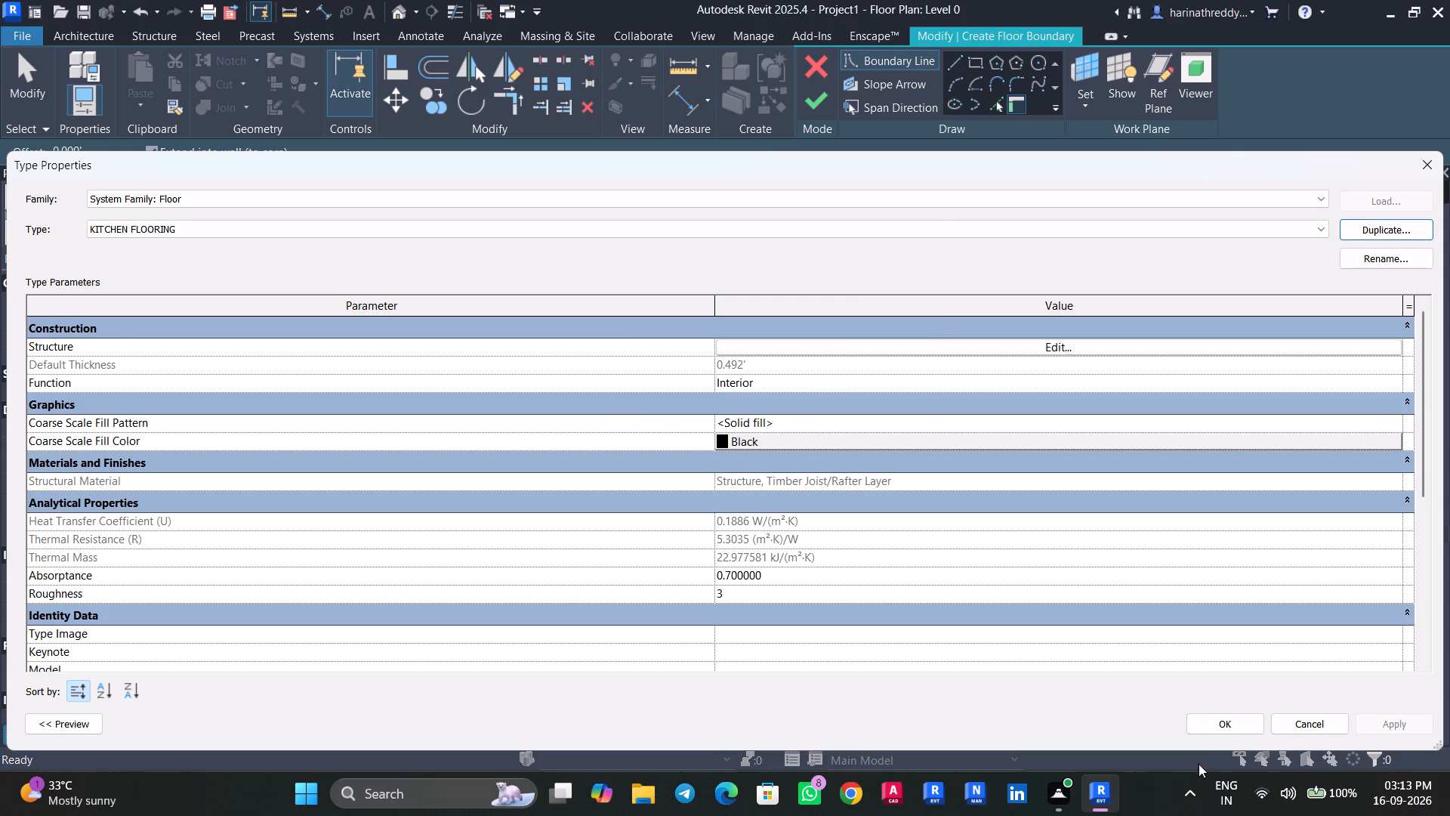
{"action": "left_click", "coordinate": [1200, 729]}
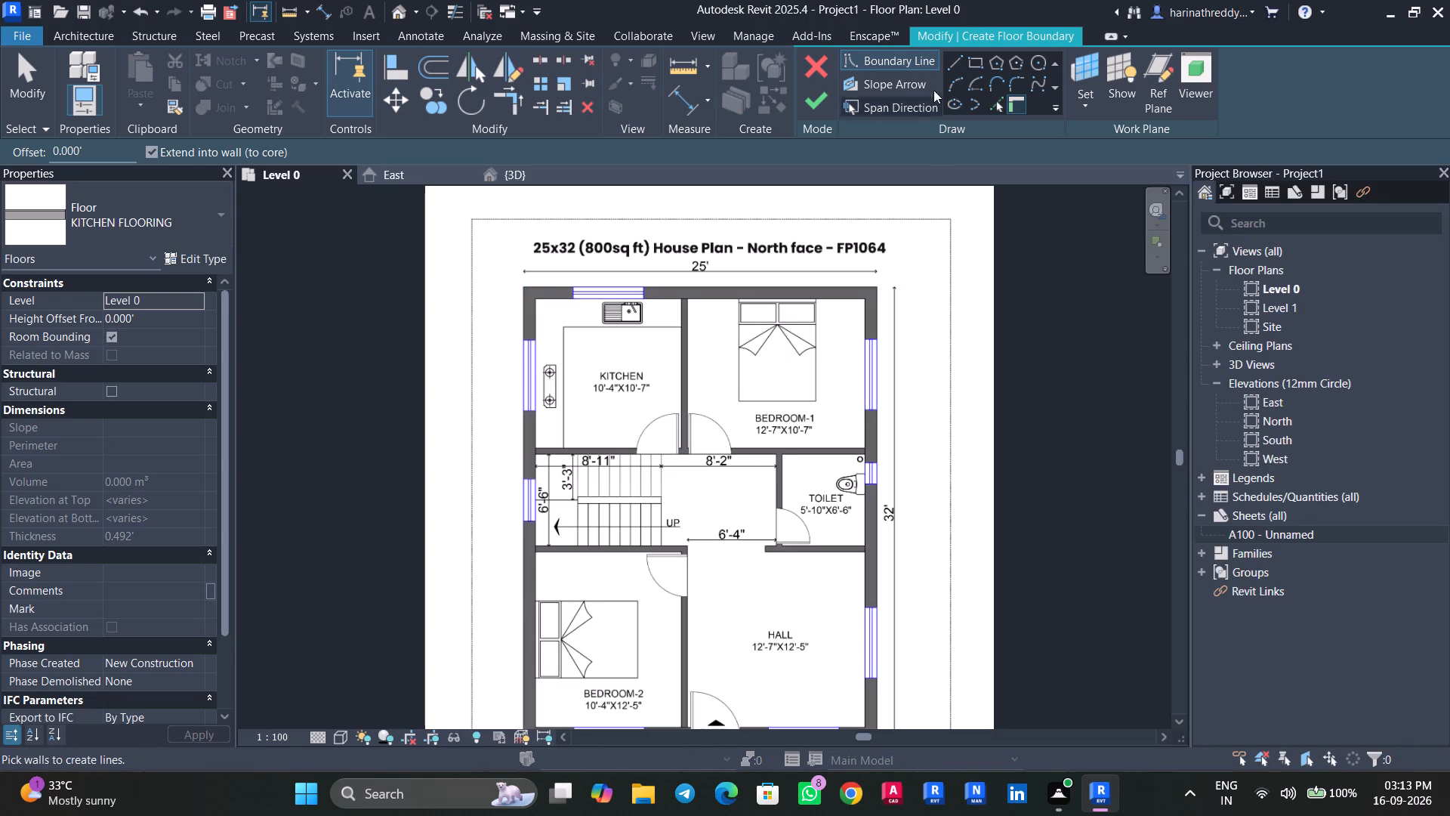
Sketch a rectangular boundary along the kitchen's inner wall faces, about 10.525' deep, and finish the KITCHEN FLOORING floor.
{"action": "left_click", "coordinate": [976, 69]}
{"action": "scroll", "coordinate": [589, 319], "scroll_direction": "up", "scroll_amount": 3}
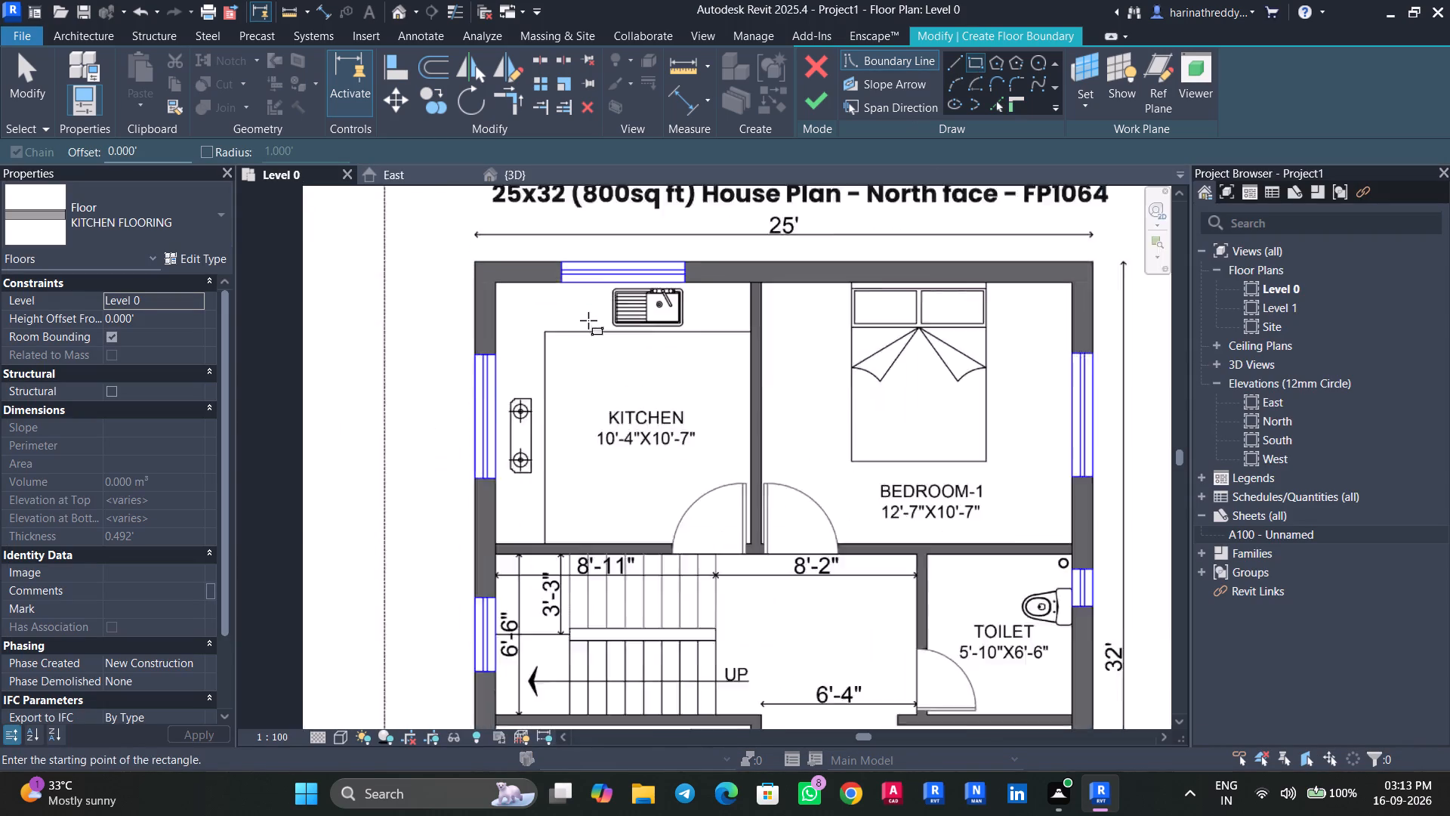
{"action": "scroll", "coordinate": [588, 320], "scroll_direction": "up", "scroll_amount": 2}
{"action": "left_click", "coordinate": [483, 278]}
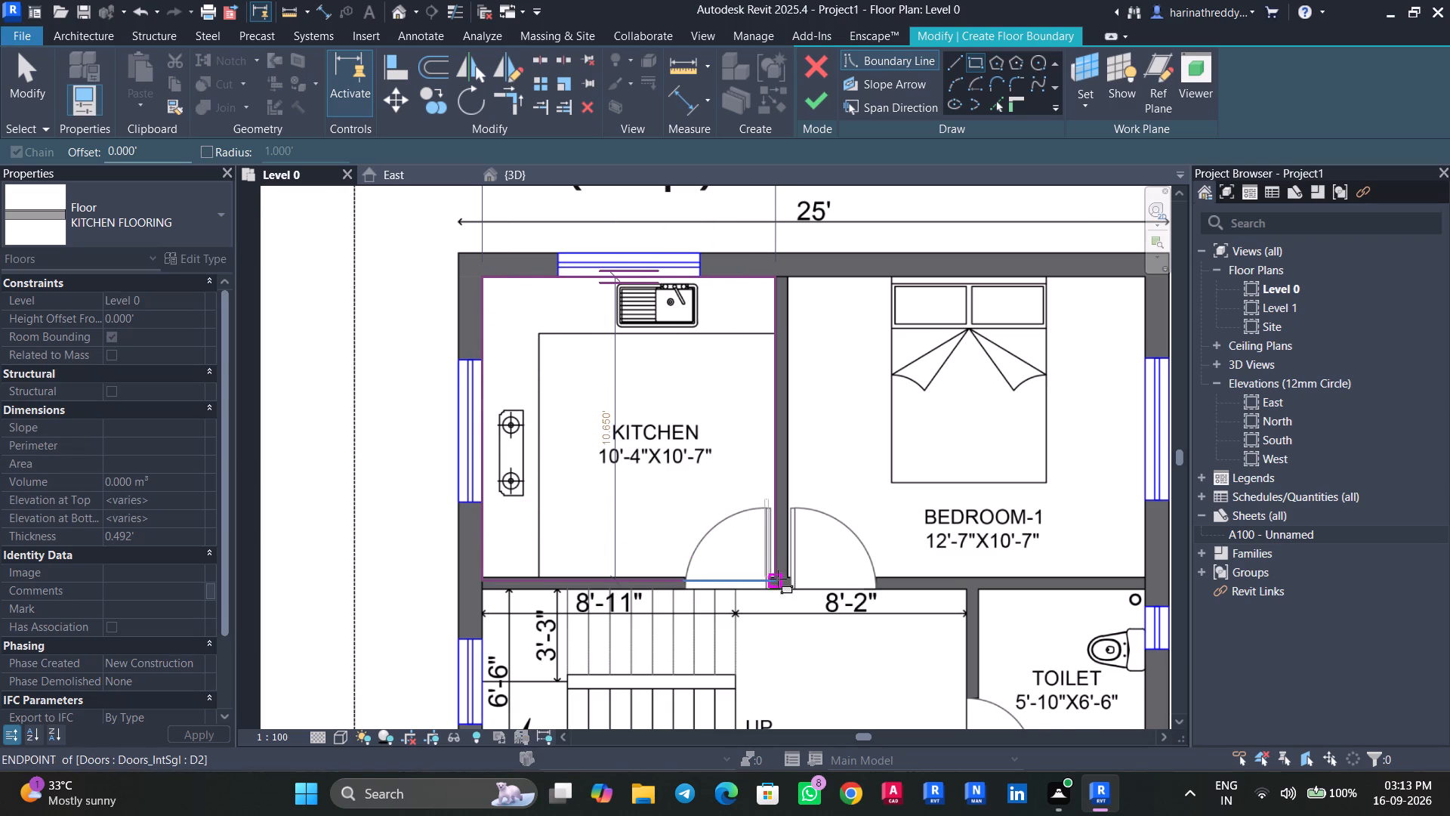
{"action": "scroll", "coordinate": [778, 579], "scroll_direction": "up", "scroll_amount": 4}
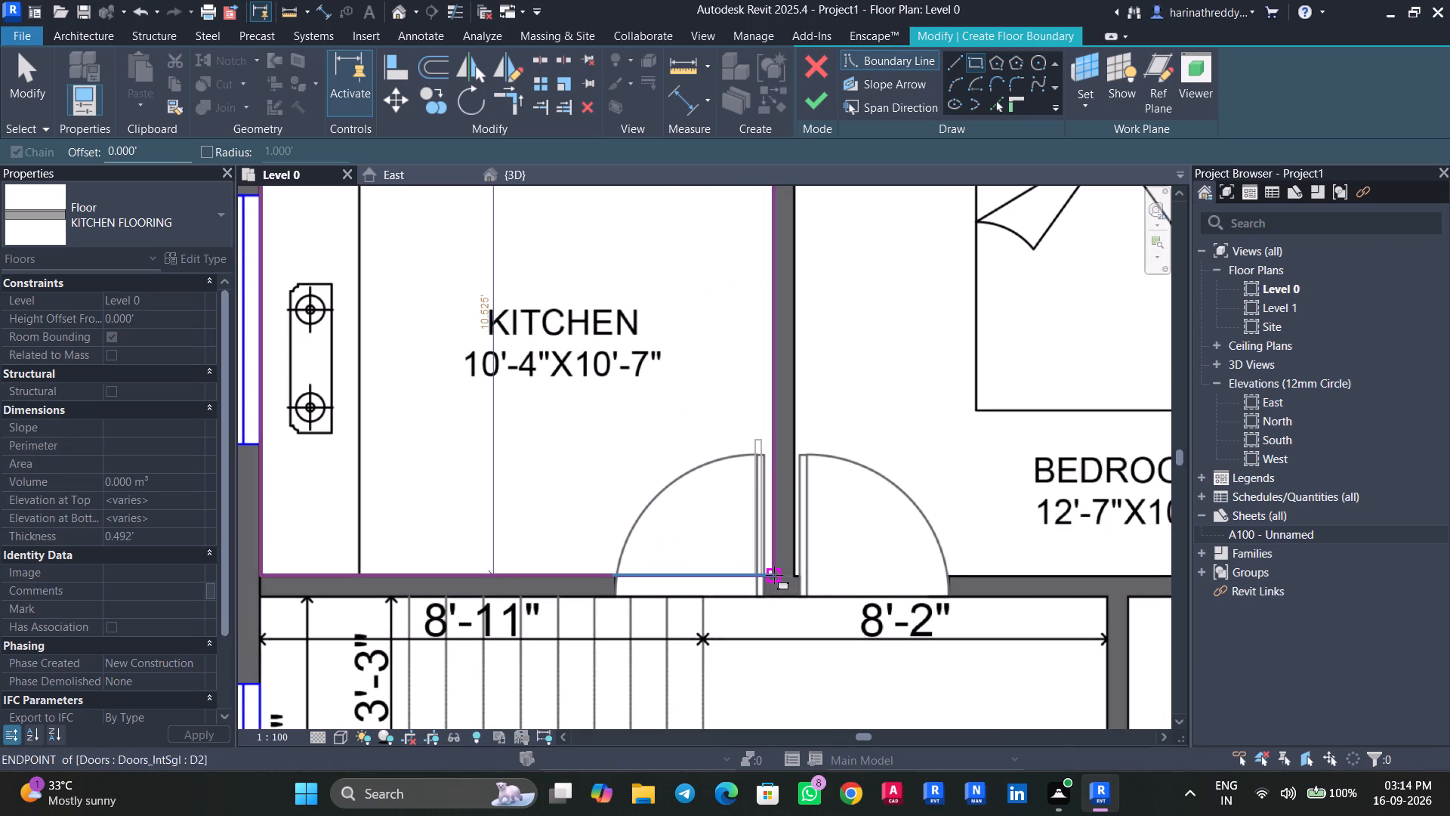
{"action": "left_click", "coordinate": [774, 575]}
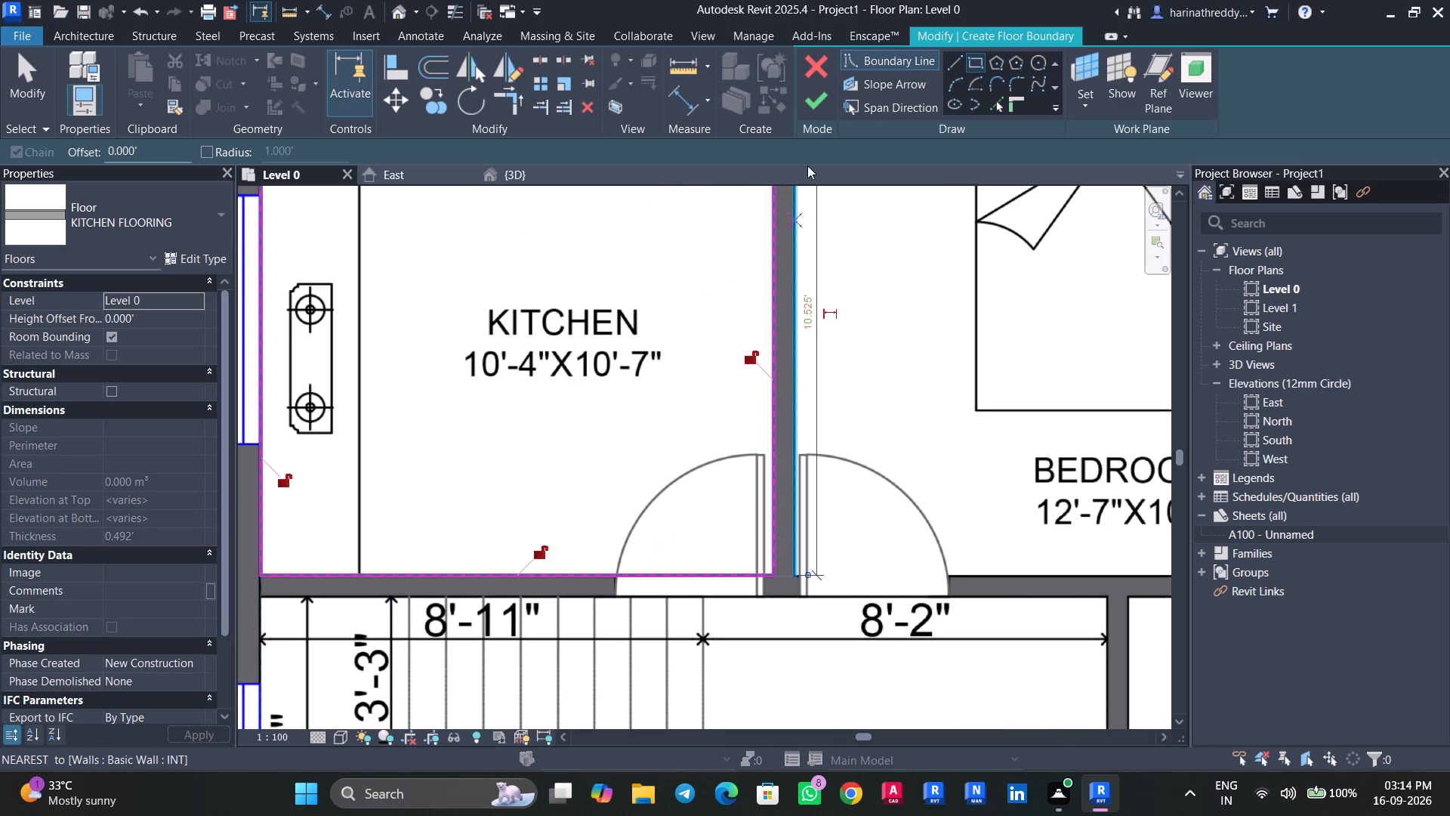
{"action": "left_click", "coordinate": [822, 89]}
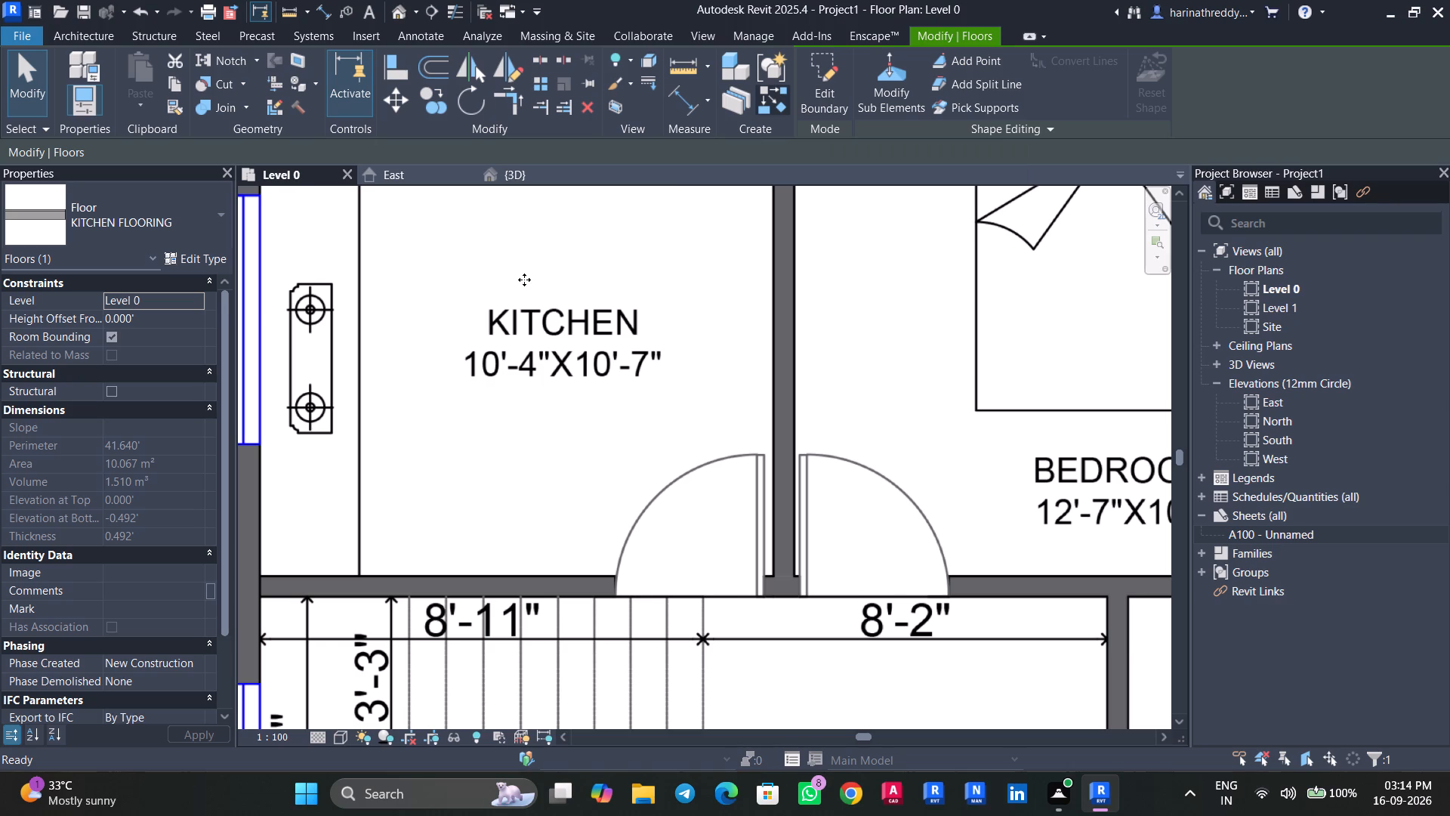
{"action": "key", "text": "Escape"}
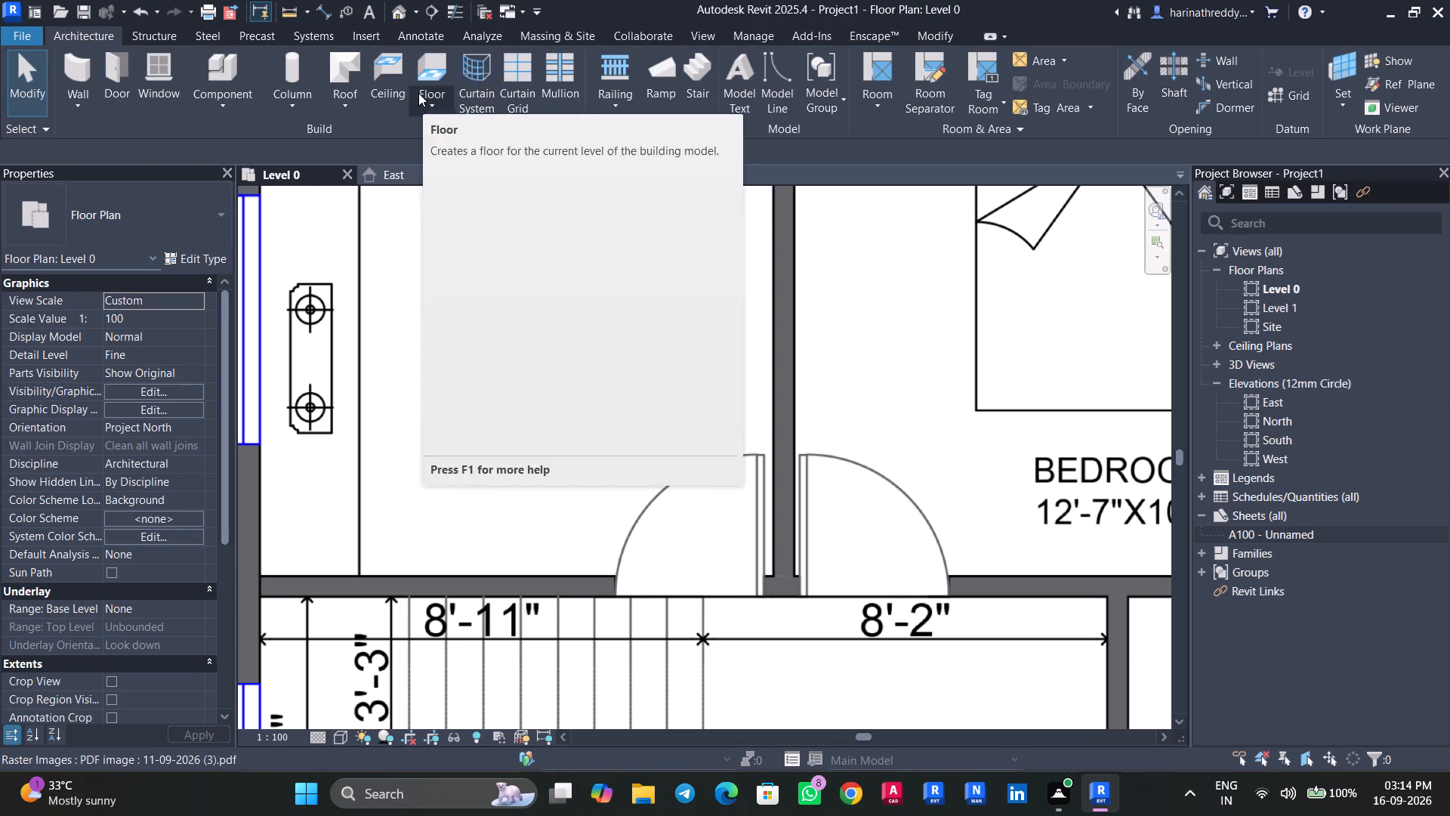
Start another architectural floor and duplicate the KITCHEN FLOORING type as HALL FLOORING.
{"action": "left_click", "coordinate": [418, 93]}
{"action": "left_click", "coordinate": [448, 143]}
{"action": "scroll", "coordinate": [448, 143], "scroll_direction": "down", "scroll_amount": 3}
{"action": "scroll", "coordinate": [557, 264], "scroll_direction": "down", "scroll_amount": 6}
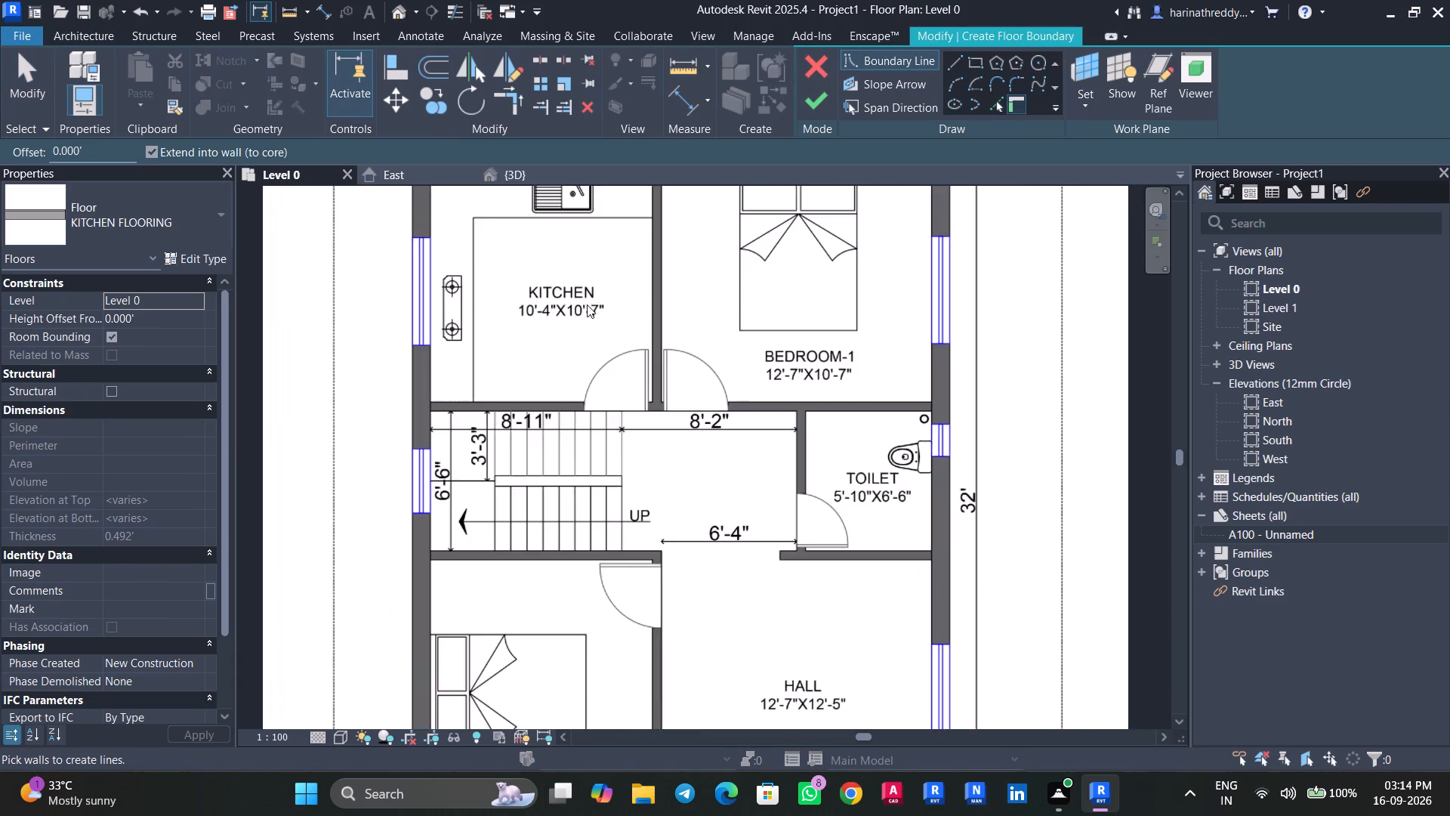
{"action": "scroll", "coordinate": [588, 307], "scroll_direction": "down", "scroll_amount": 5}
{"action": "left_click", "coordinate": [202, 255]}
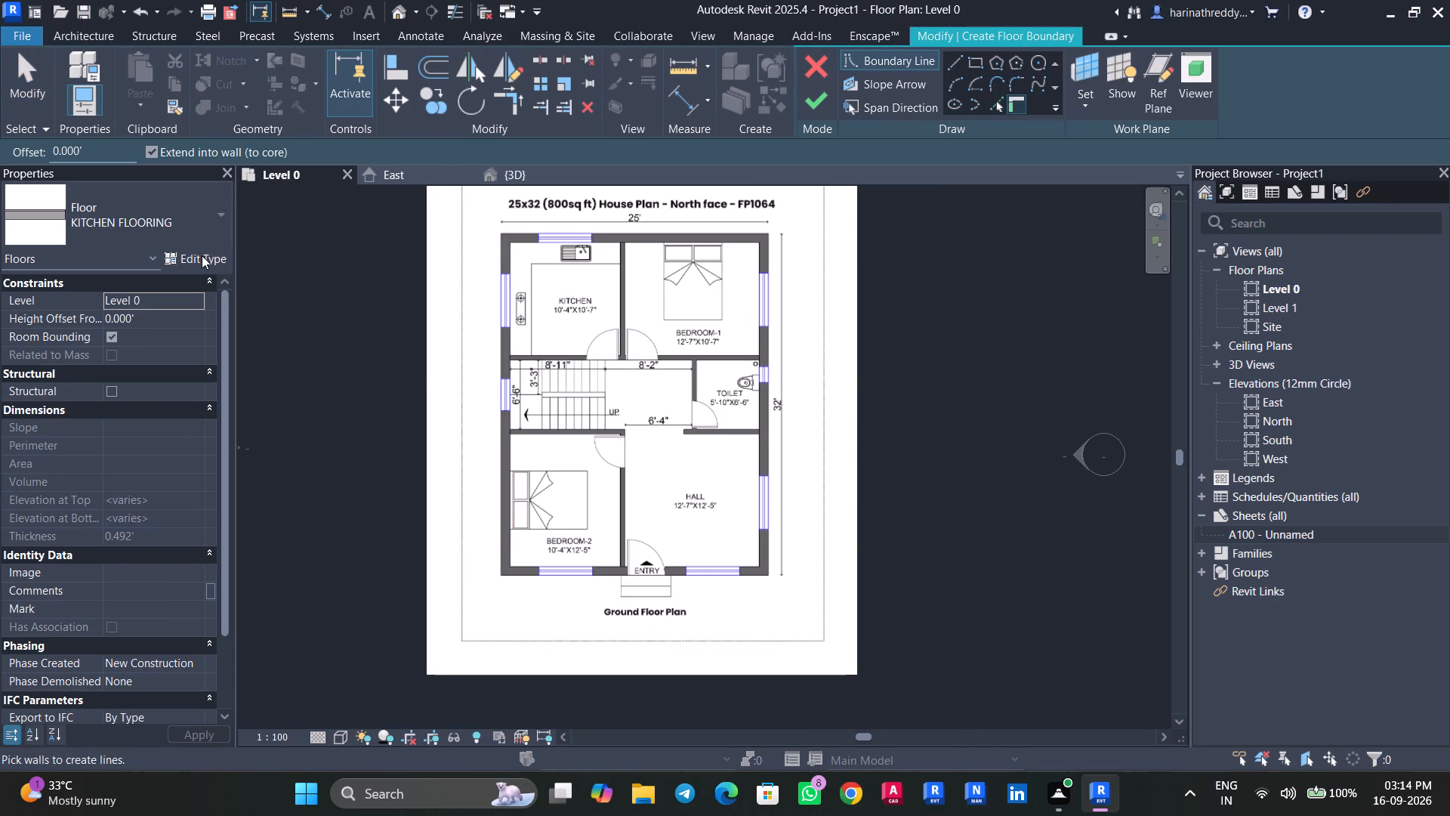
{"action": "left_click", "coordinate": [1421, 235]}
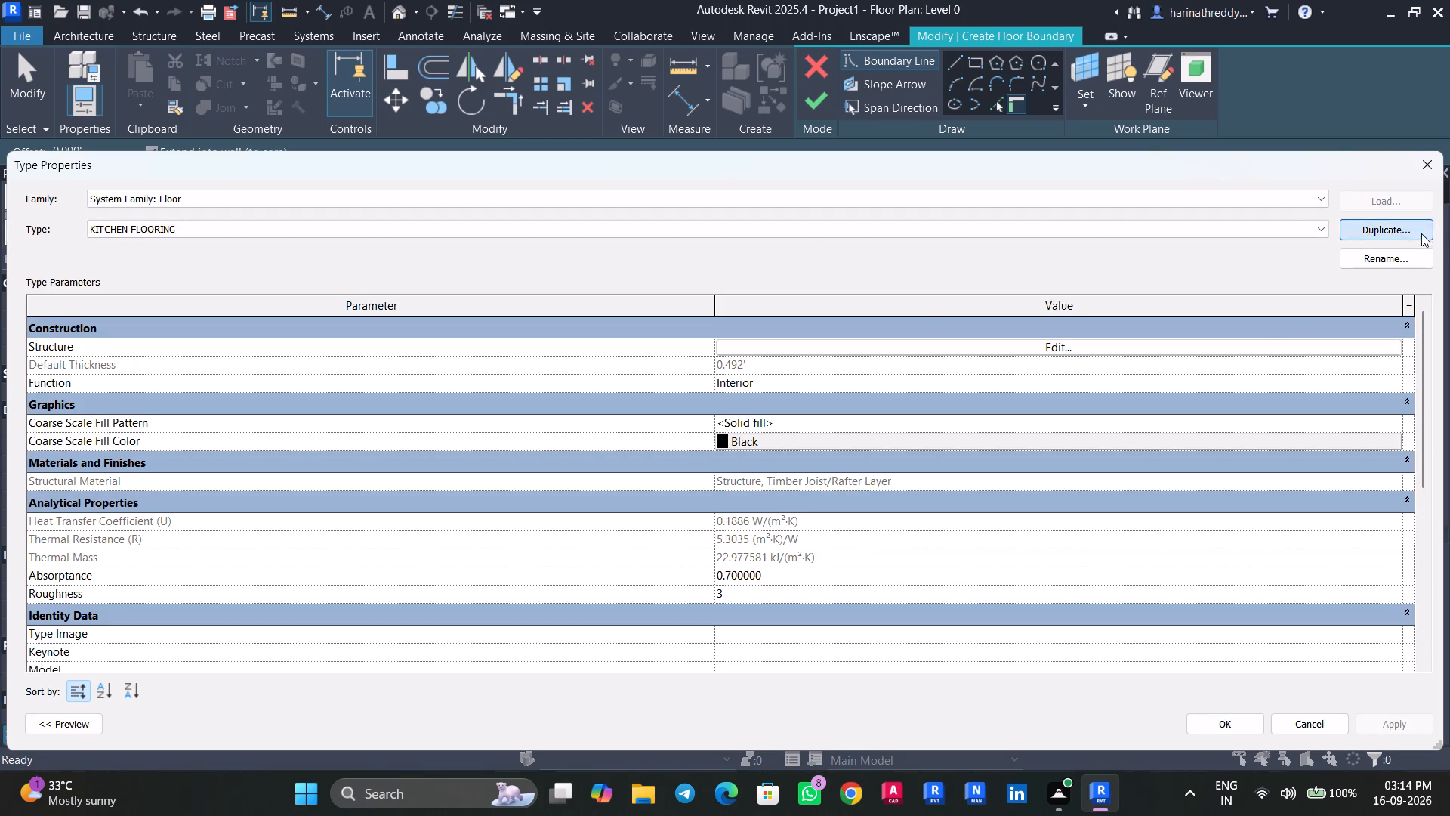
{"action": "type", "text": "HALL FLOORING"}
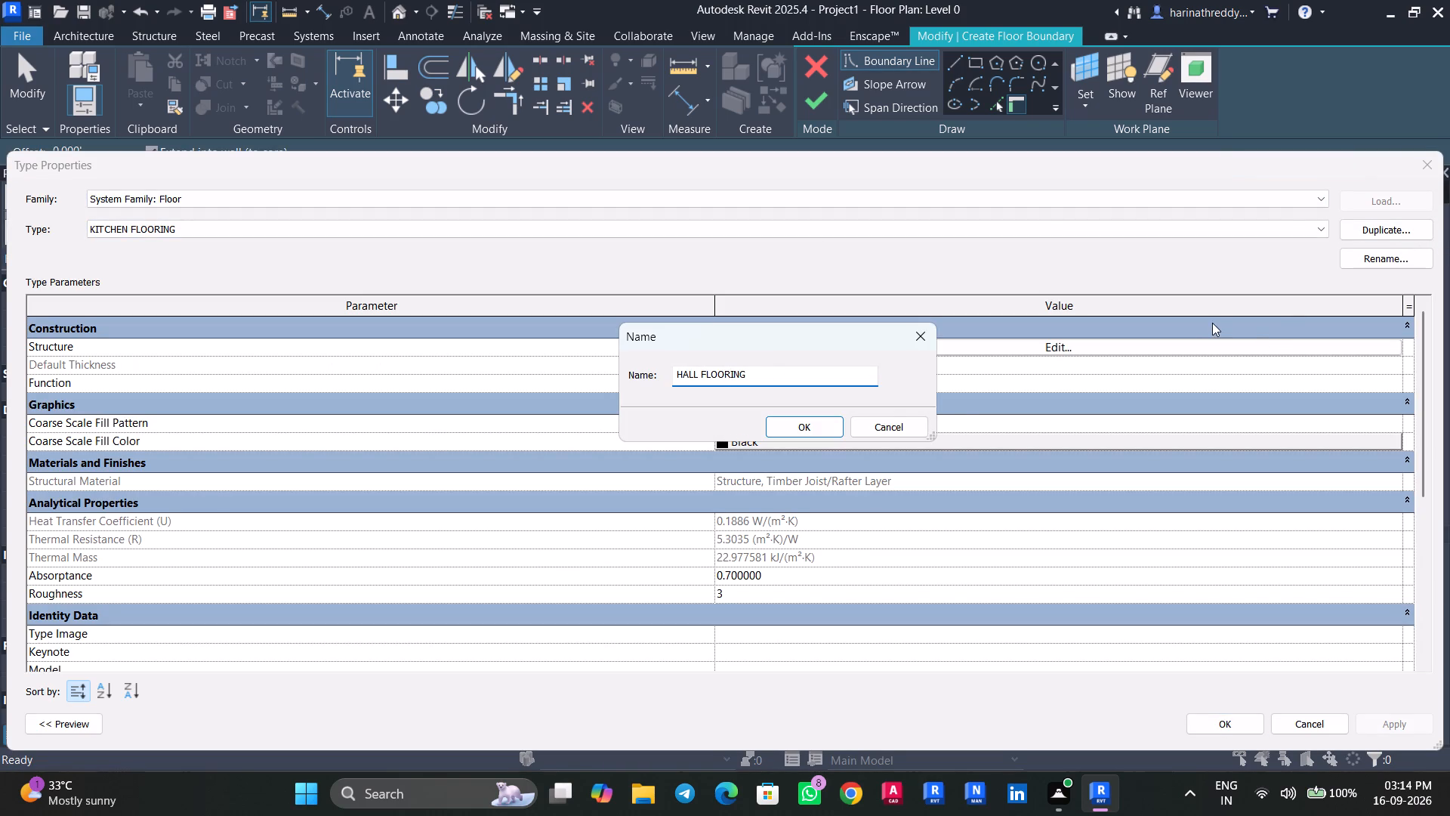
{"action": "left_click", "coordinate": [808, 428]}
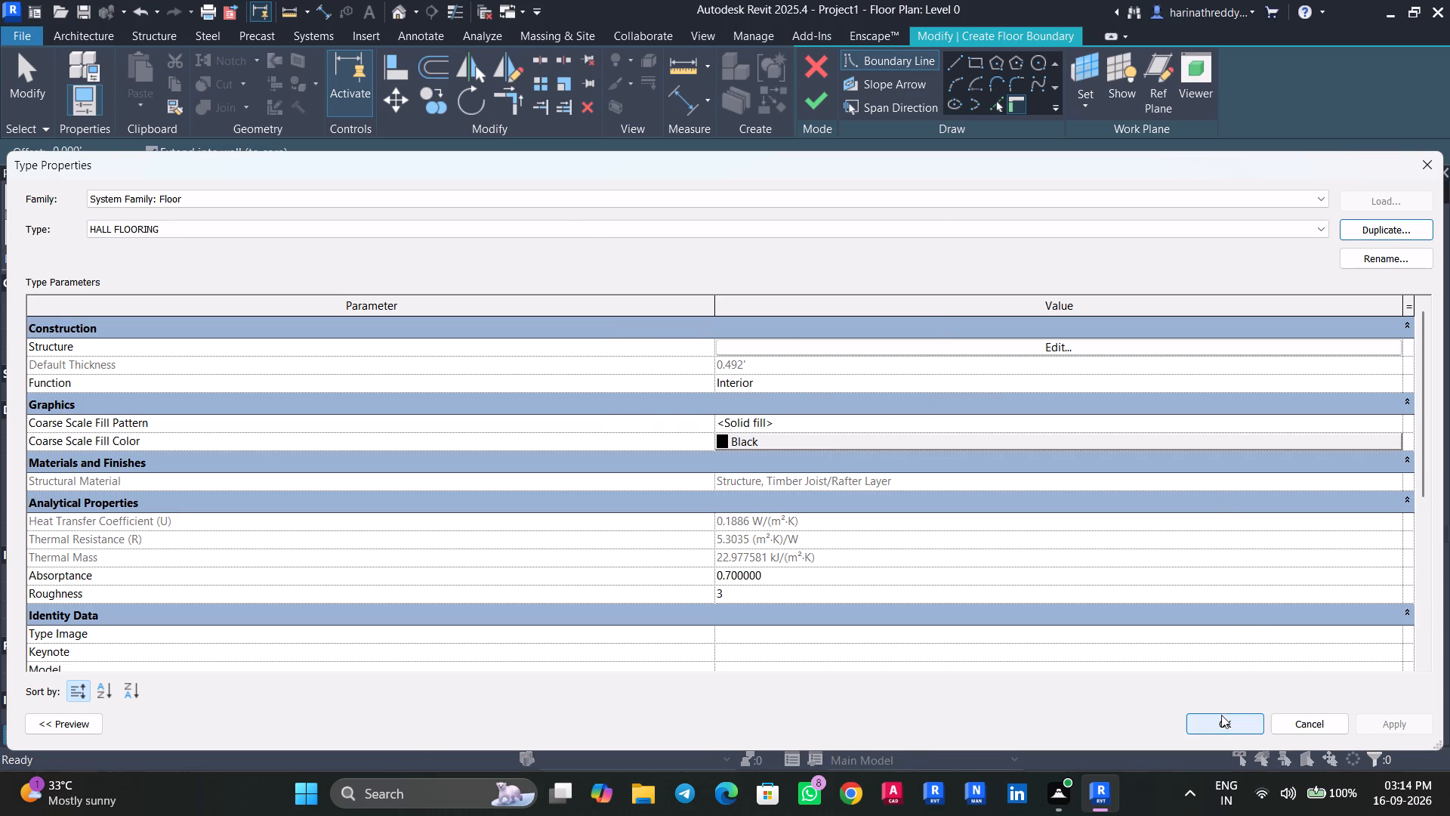
{"action": "left_click", "coordinate": [1220, 722]}
Draw the hall boundary lines along the passage's kitchen-side wall, about 16.93' long, then along the toilet door wall and around the wall stub.
{"action": "scroll", "coordinate": [727, 499], "scroll_direction": "up", "scroll_amount": 4}
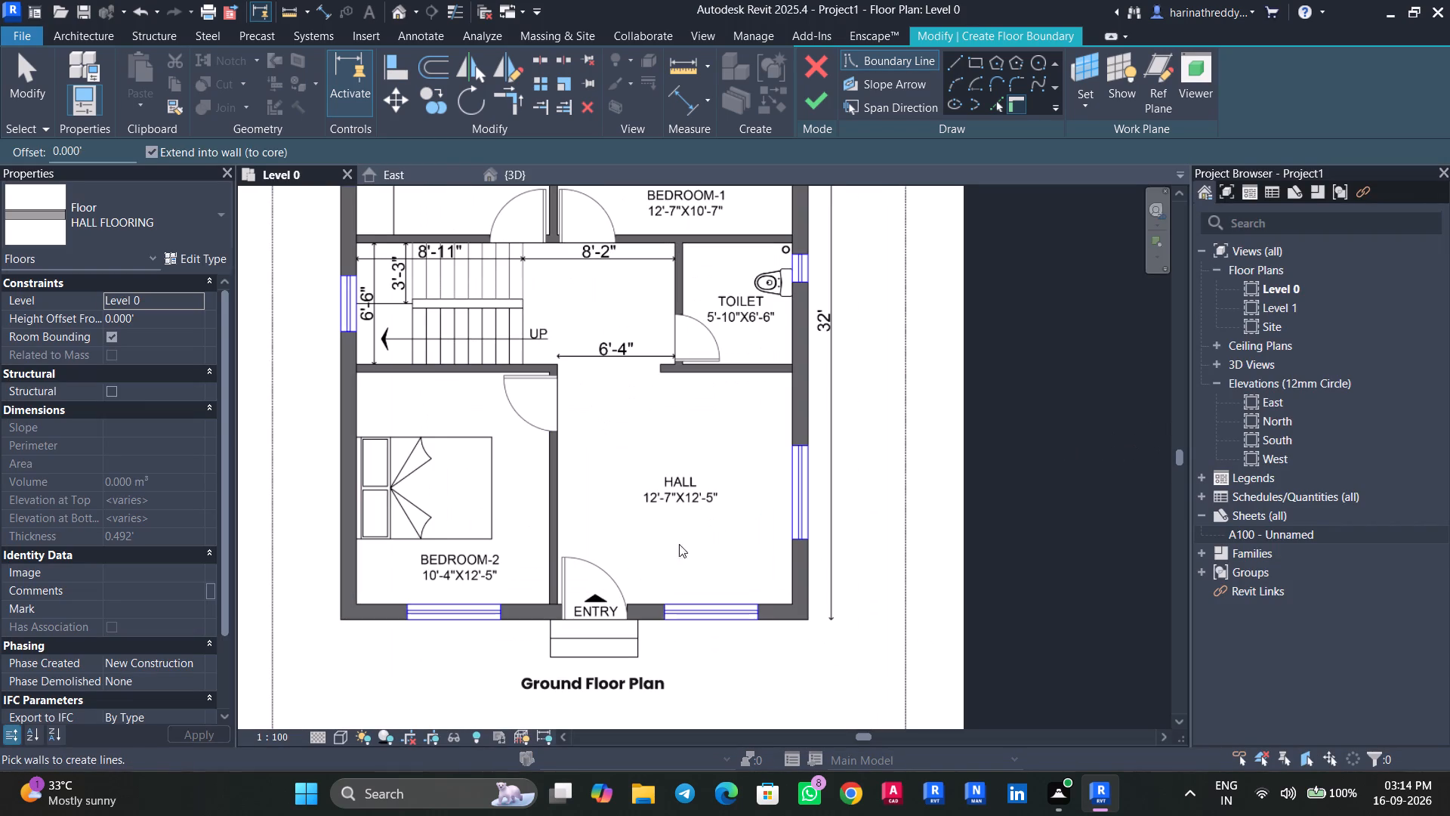
{"action": "scroll", "coordinate": [582, 416], "scroll_direction": "up", "scroll_amount": 3}
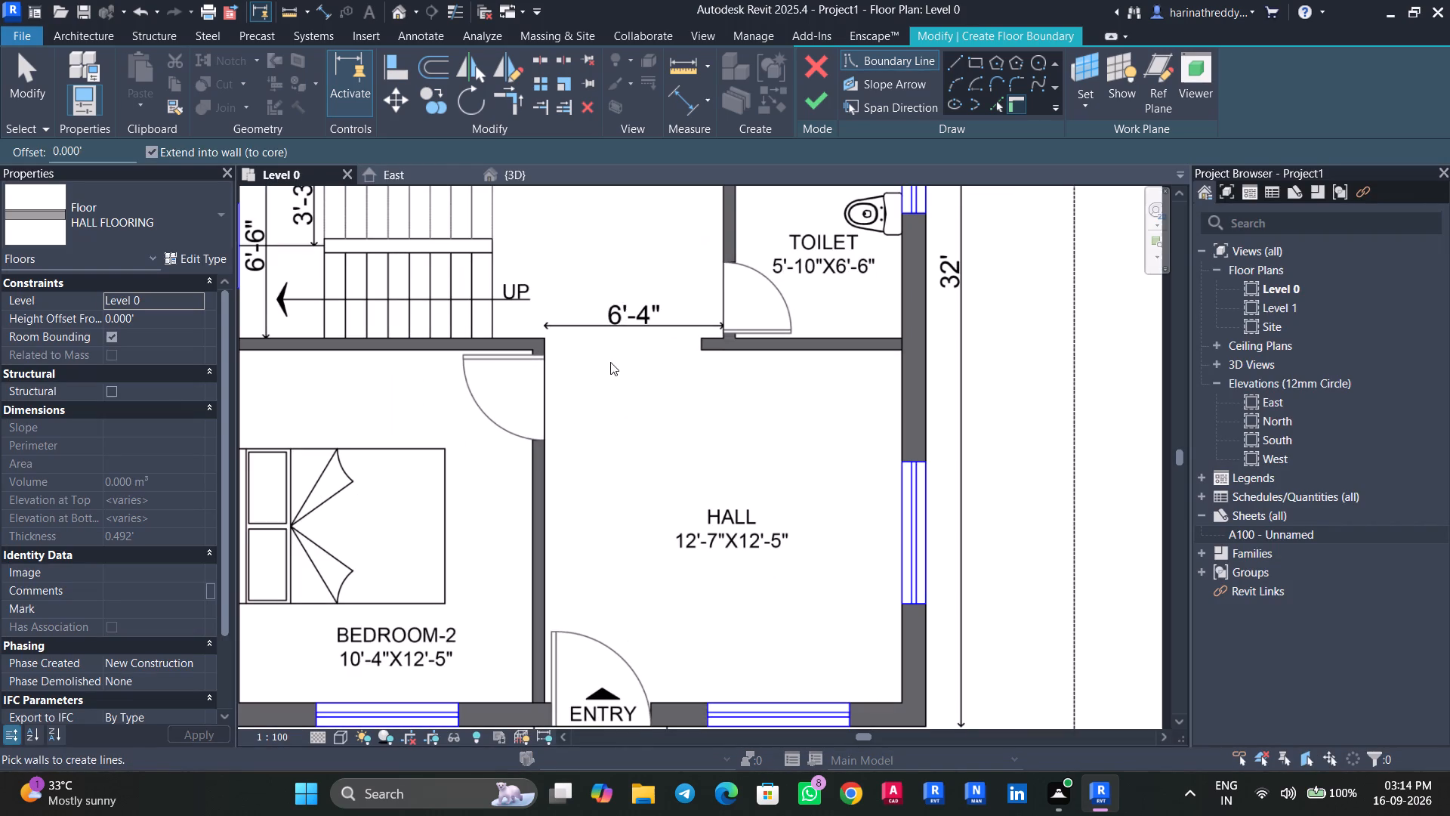
{"action": "scroll", "coordinate": [600, 359], "scroll_direction": "down", "scroll_amount": 4}
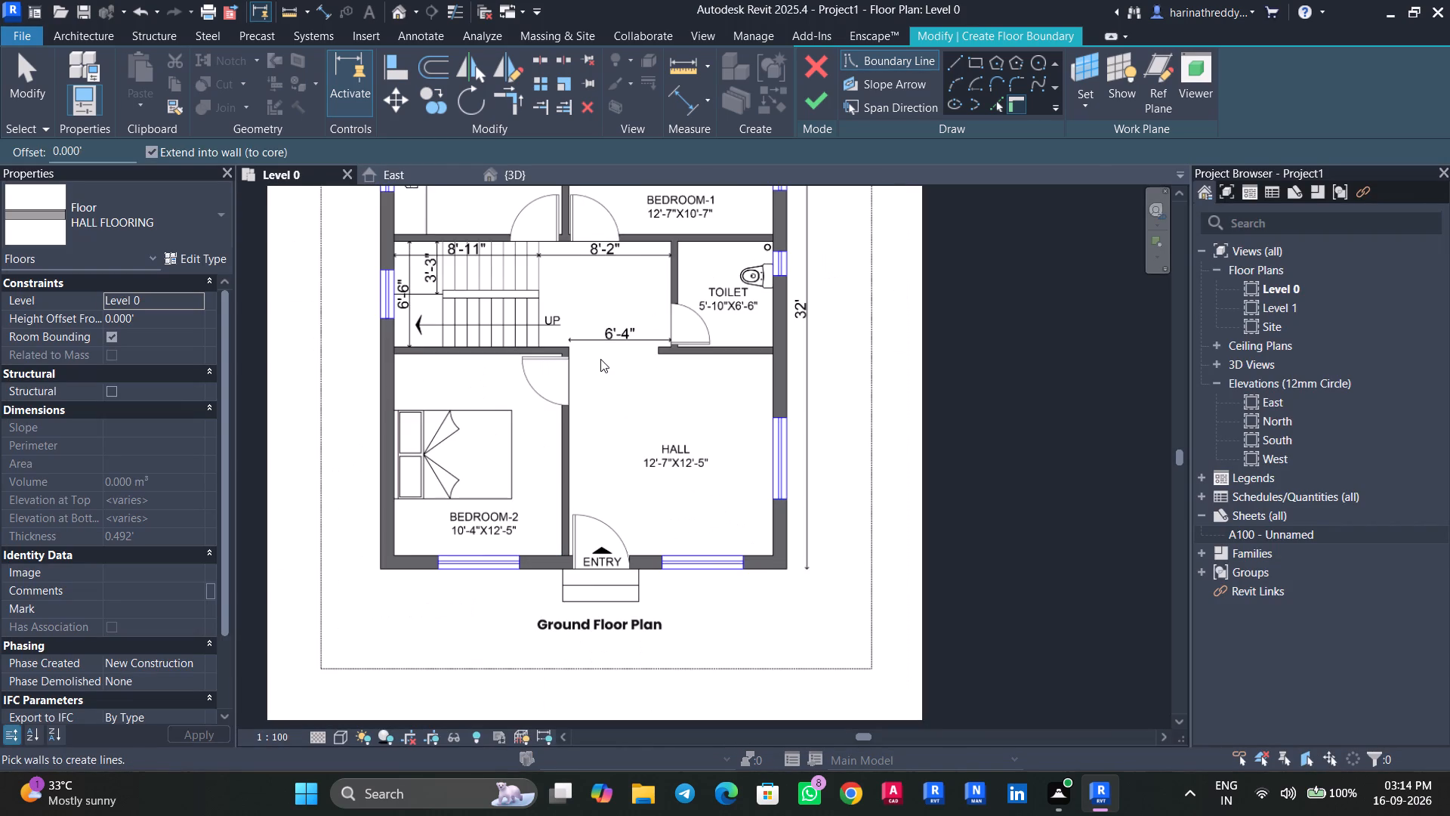
{"action": "scroll", "coordinate": [597, 349], "scroll_direction": "down", "scroll_amount": 3}
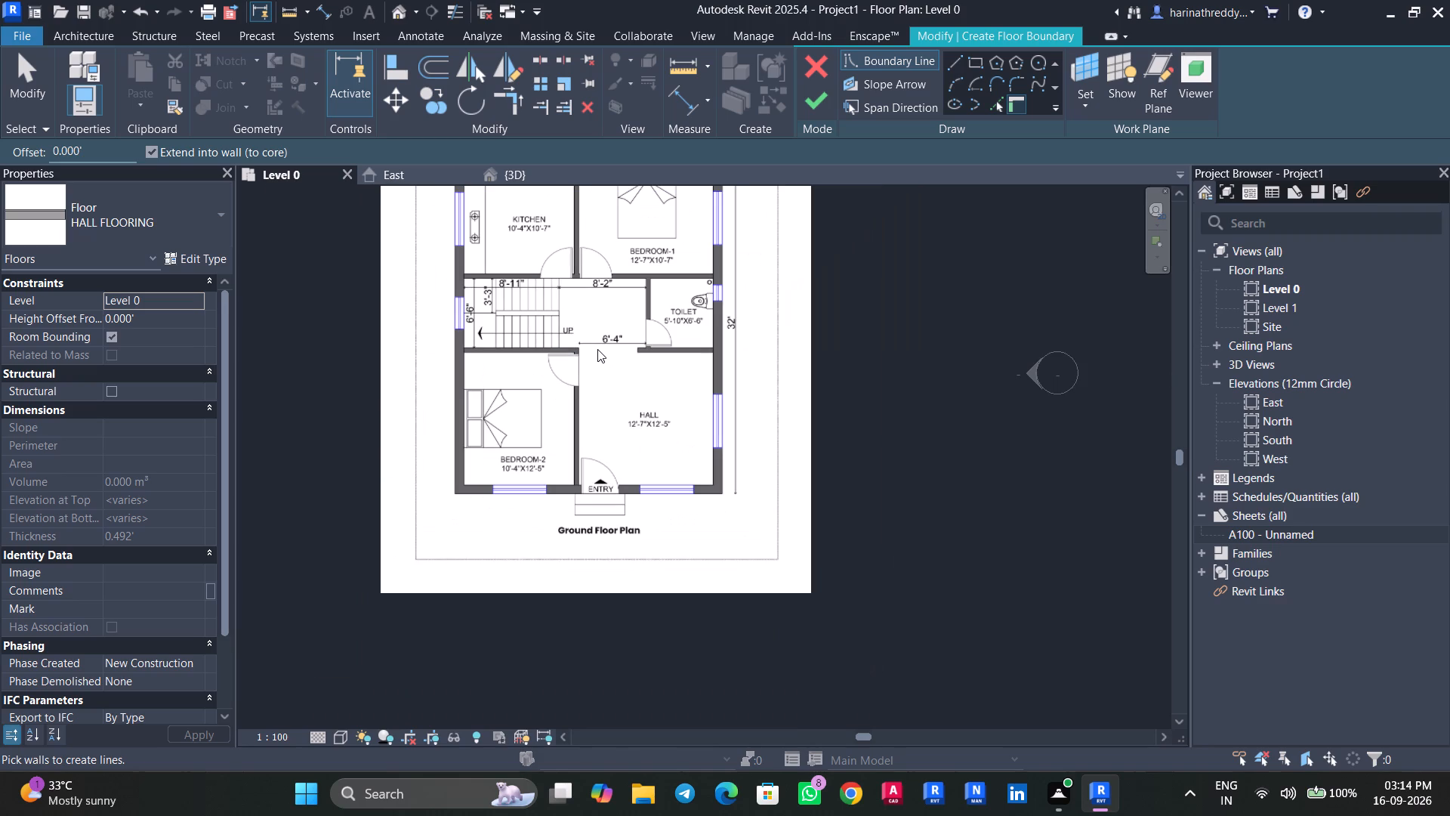
{"action": "left_click", "coordinate": [955, 66]}
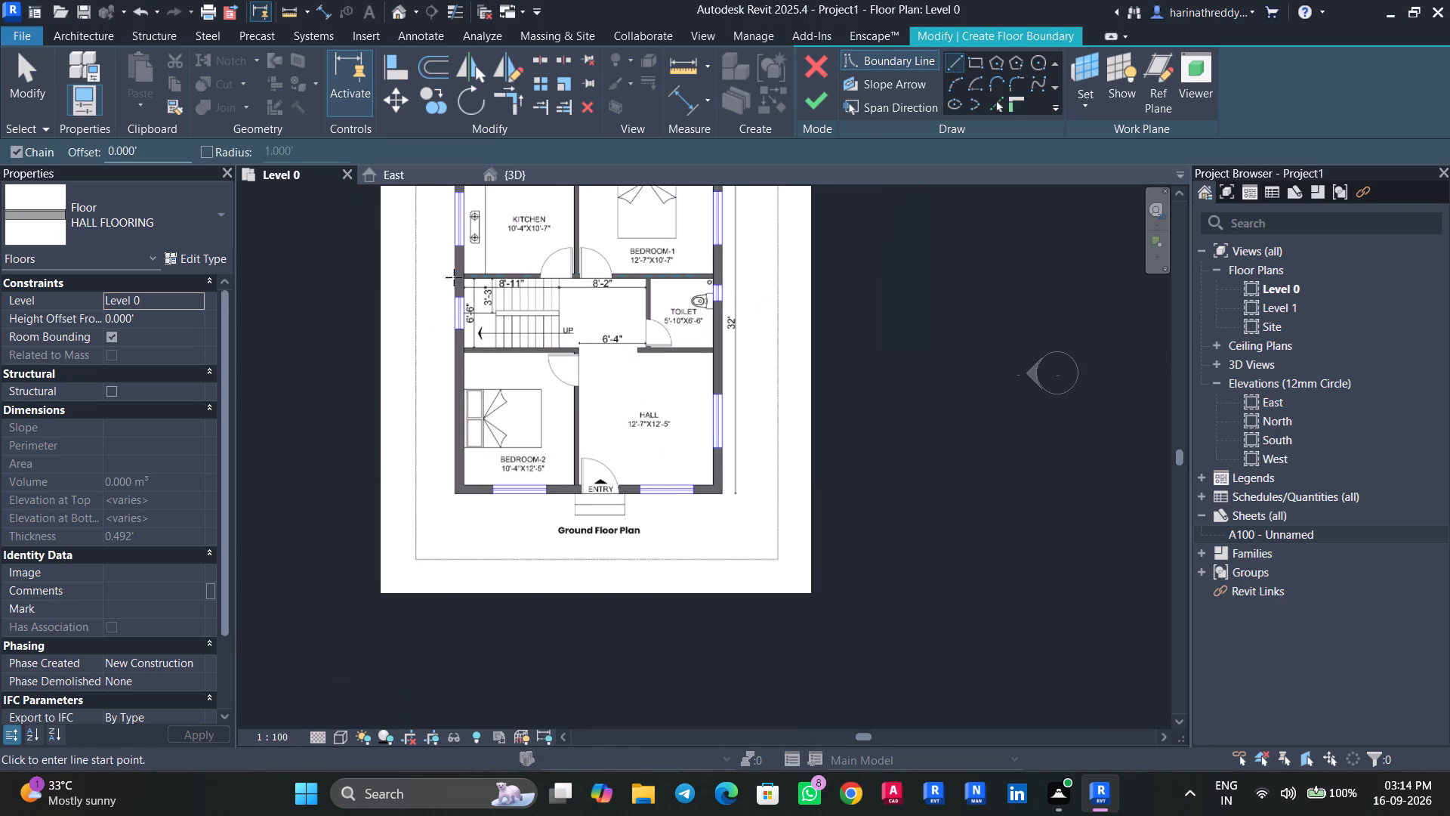
{"action": "scroll", "coordinate": [458, 284], "scroll_direction": "up", "scroll_amount": 10}
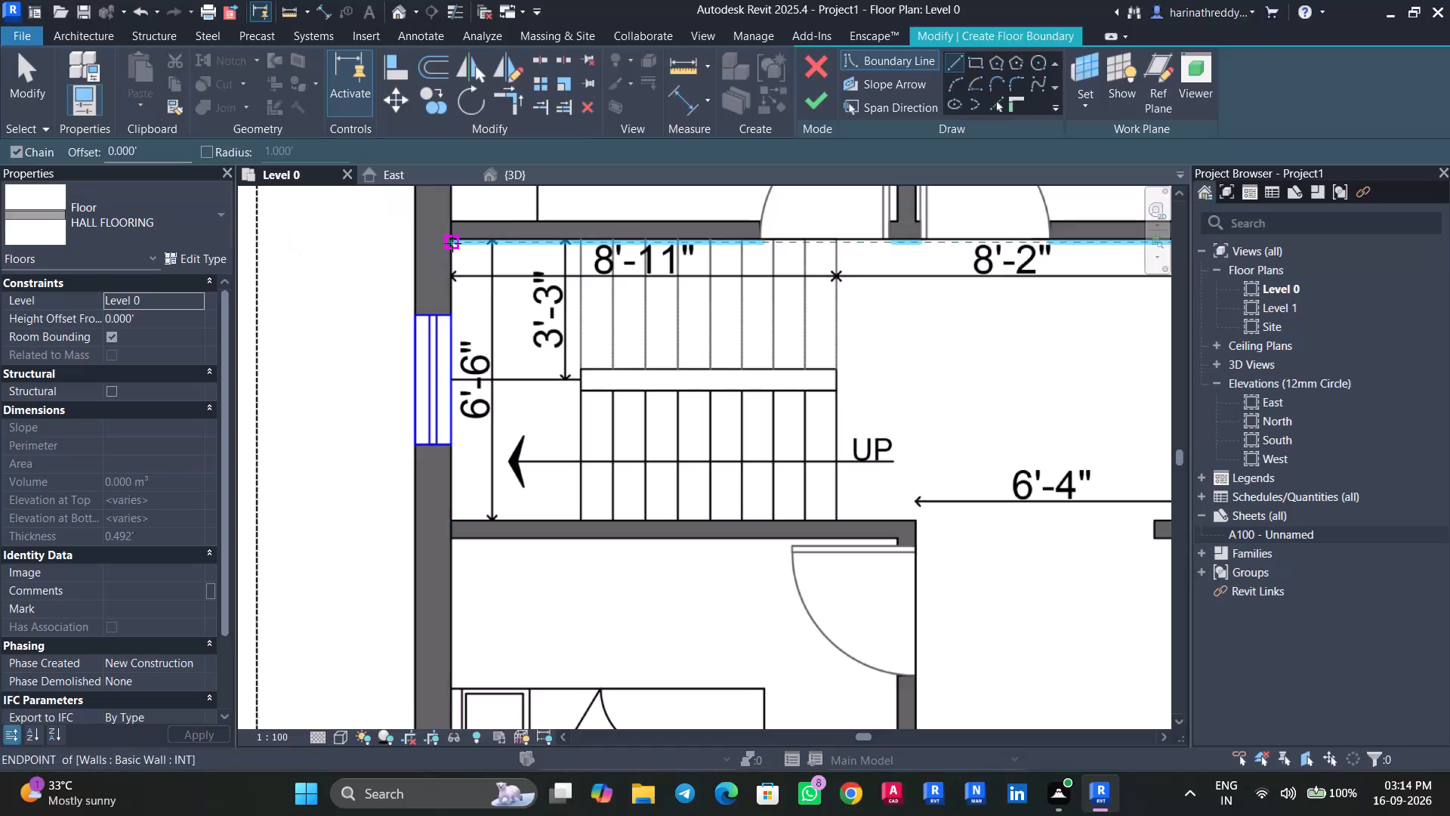
{"action": "left_click", "coordinate": [452, 243]}
{"action": "scroll", "coordinate": [899, 243], "scroll_direction": "down", "scroll_amount": 2}
{"action": "middle_click_drag", "start_coordinate": [899, 243], "coordinate": [774, 244]}
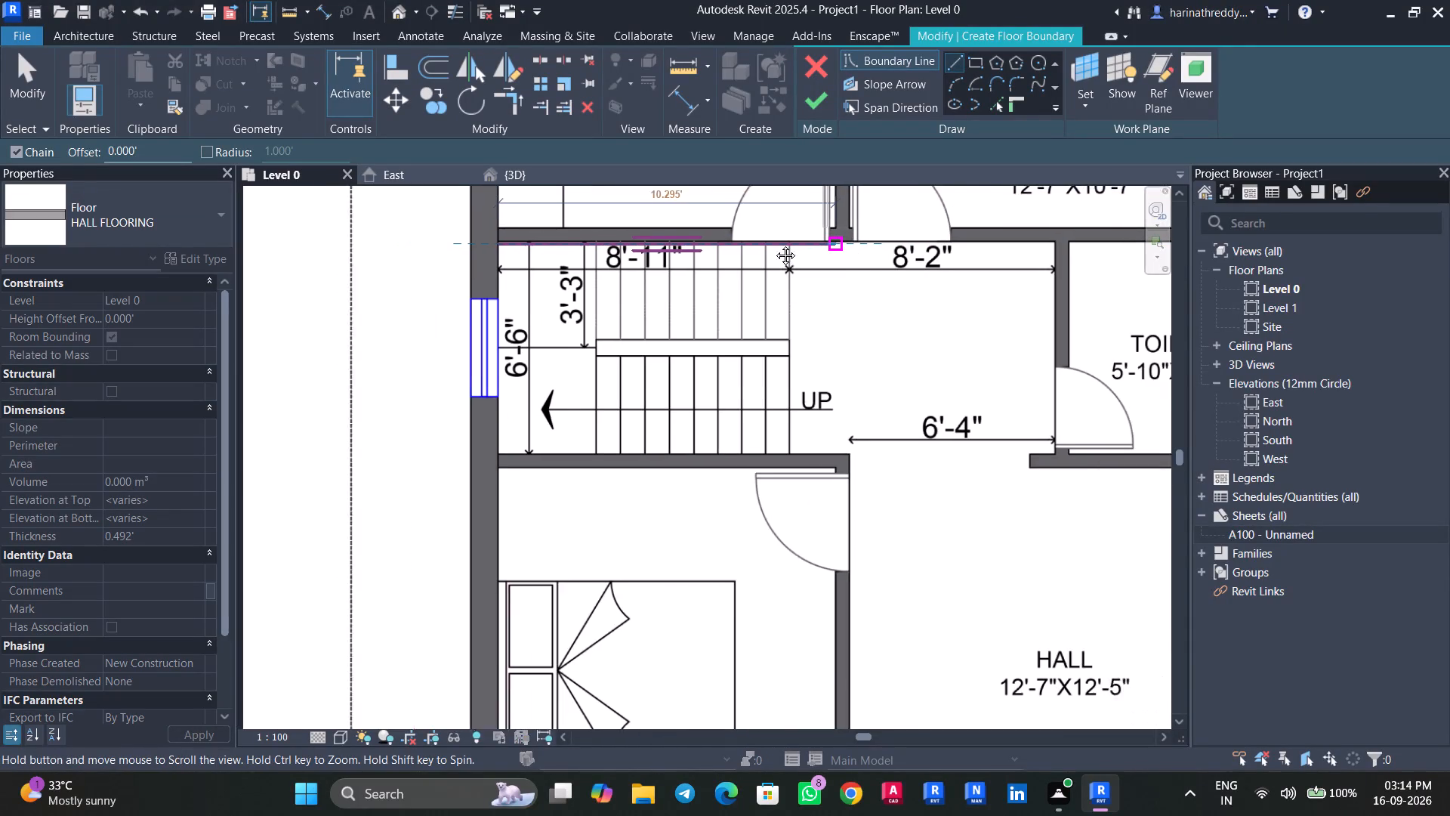
{"action": "middle_click_drag", "start_coordinate": [774, 244], "coordinate": [687, 254]}
{"action": "scroll", "coordinate": [687, 254], "scroll_direction": "up", "scroll_amount": 1}
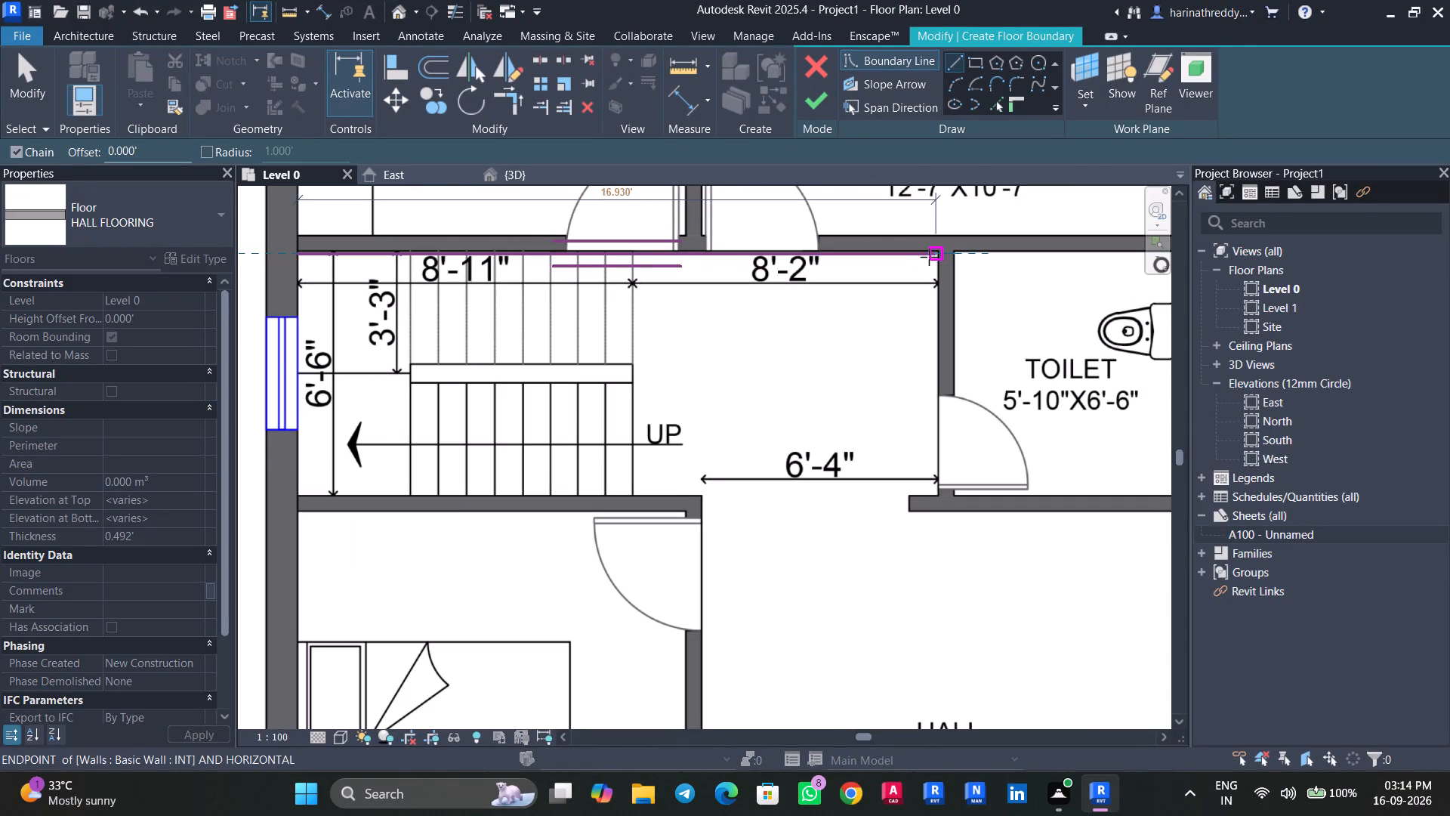
{"action": "left_click", "coordinate": [933, 254]}
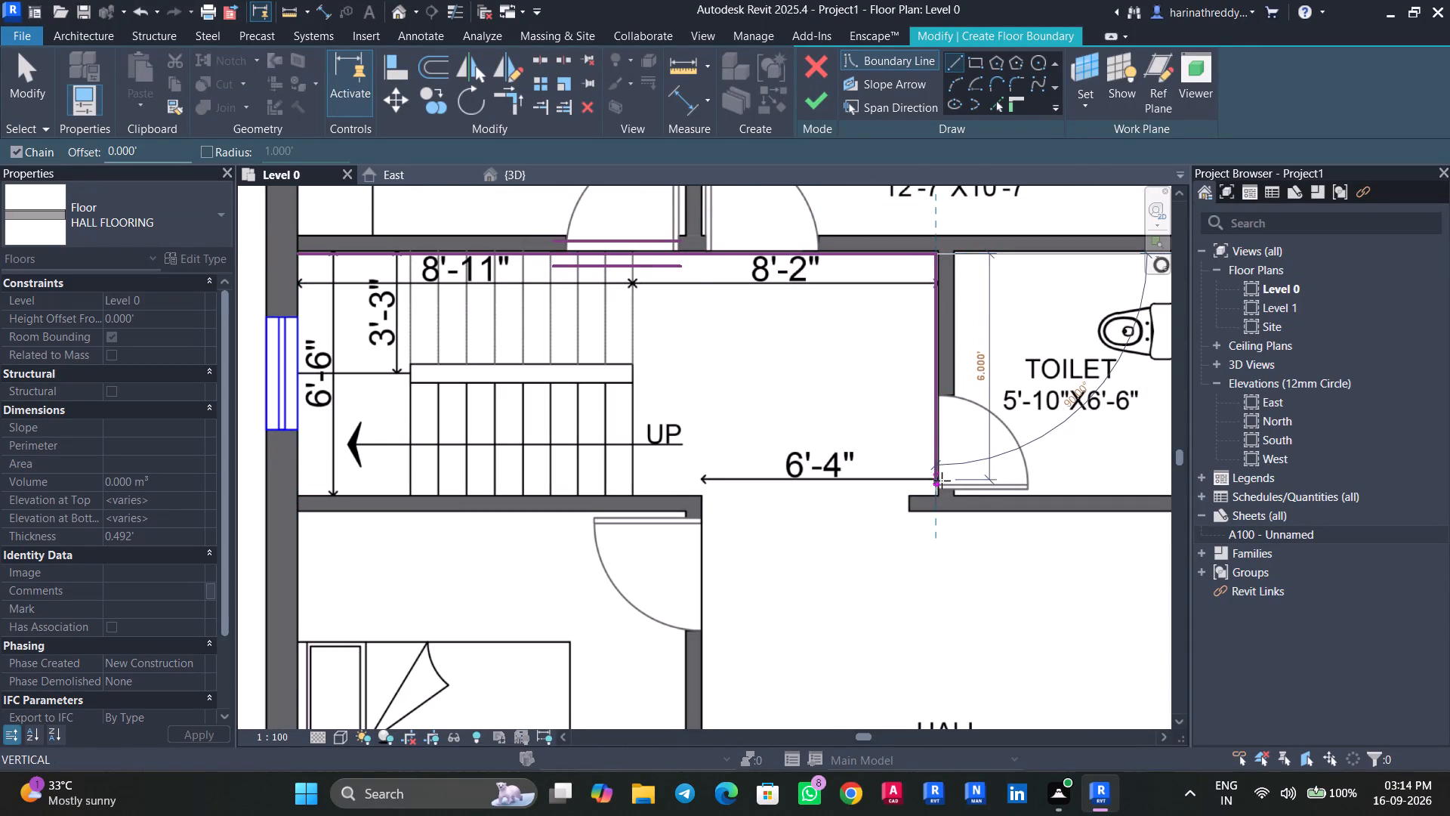
{"action": "scroll", "coordinate": [939, 499], "scroll_direction": "up", "scroll_amount": 11}
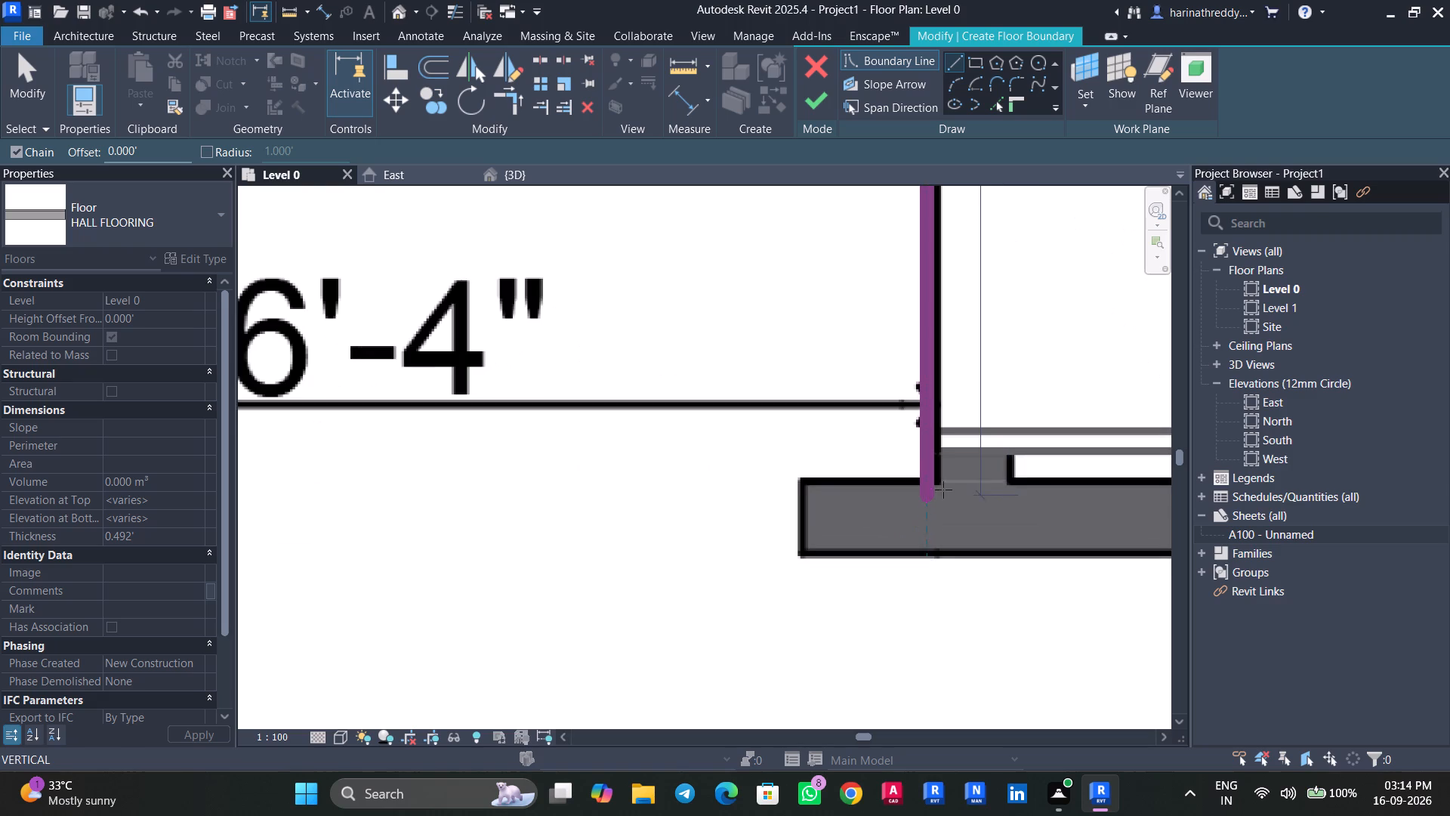
{"action": "left_click", "coordinate": [933, 481]}
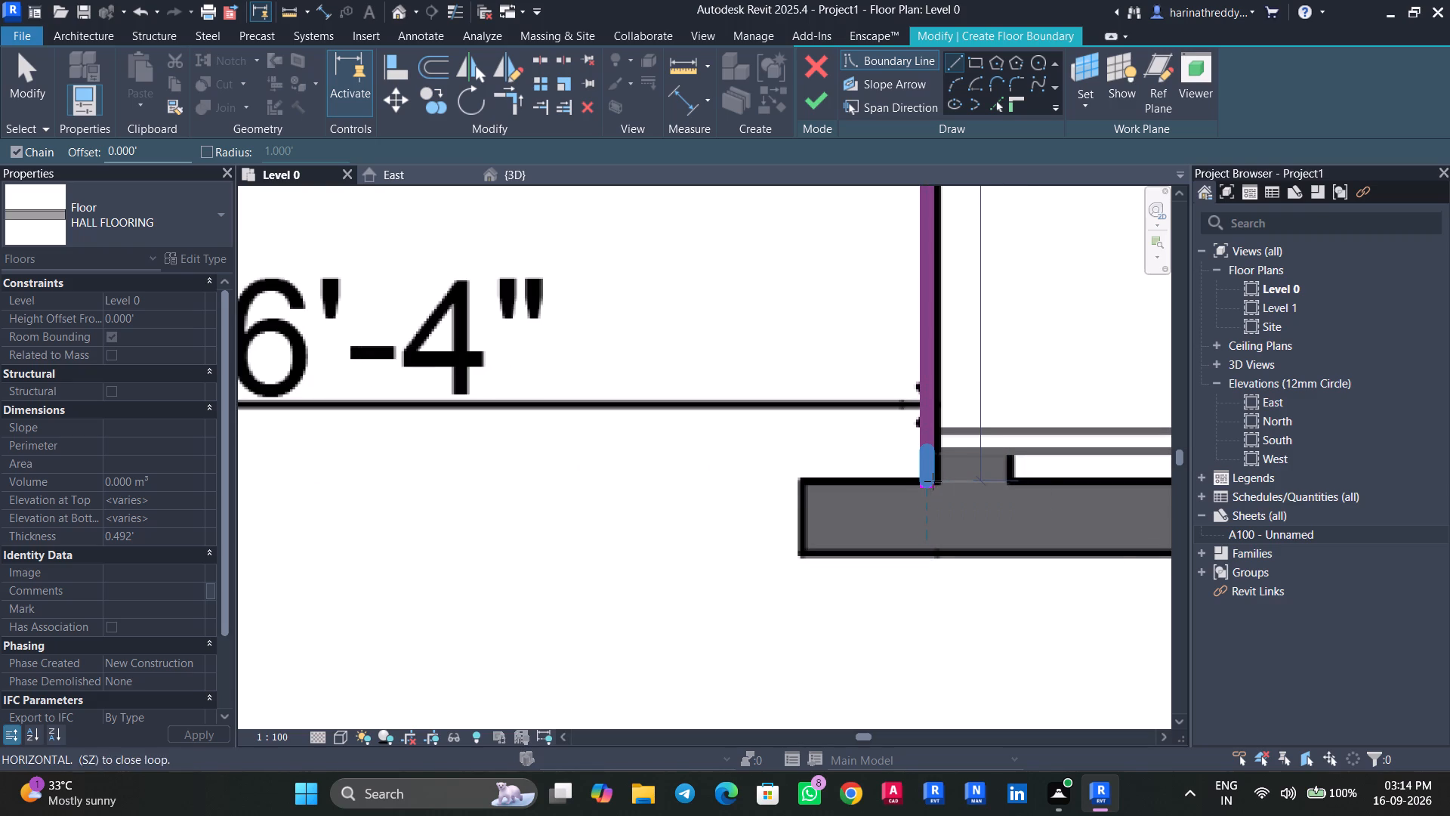
{"action": "left_click", "coordinate": [801, 480]}
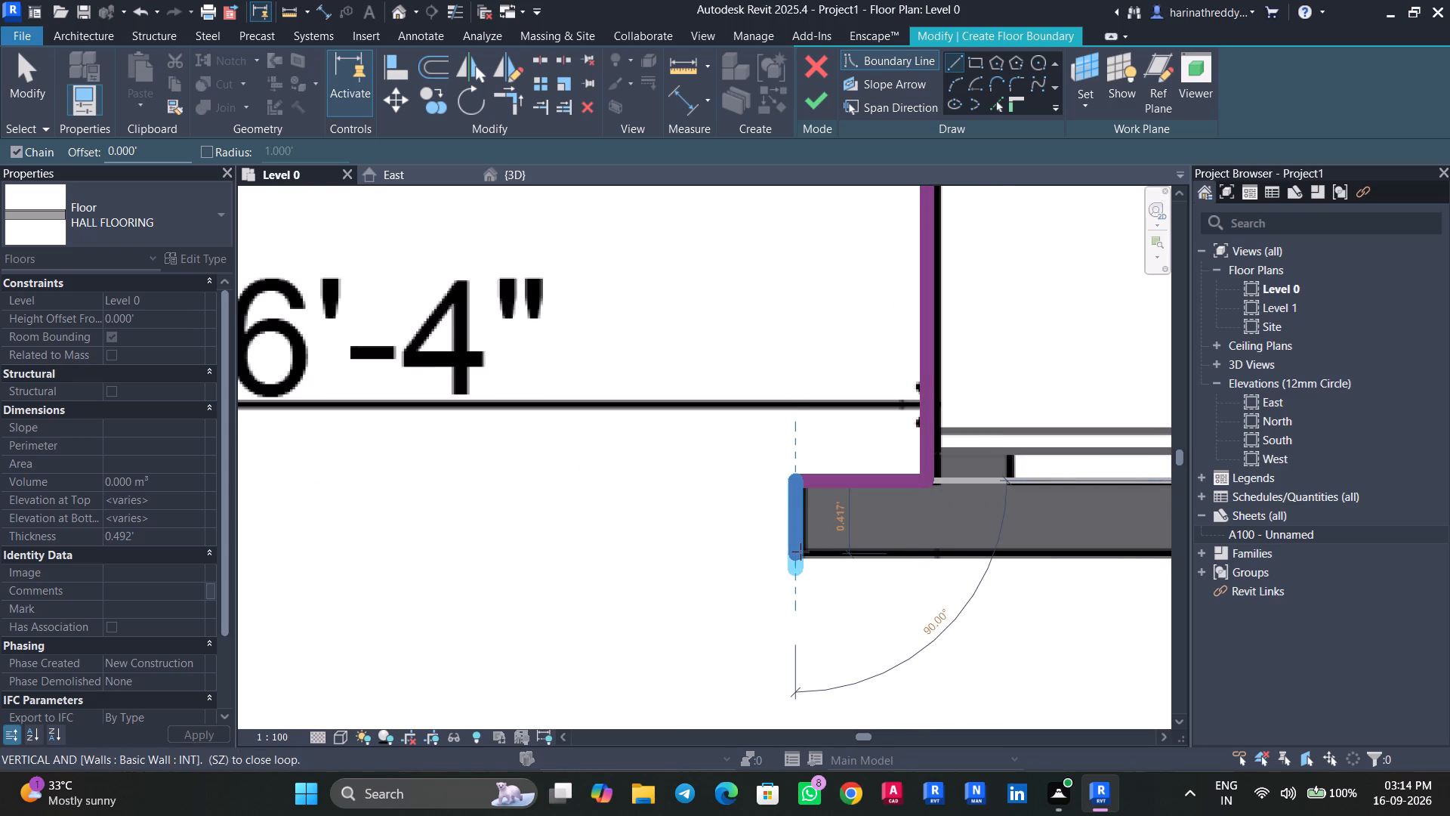
{"action": "left_click", "coordinate": [801, 552]}
Continue the boundary about 7.05' along the hall face of the toilet wall and along the exterior wall to the hall's entry-side corner.
{"action": "scroll", "coordinate": [915, 555], "scroll_direction": "down", "scroll_amount": 9}
{"action": "middle_click_drag", "start_coordinate": [912, 555], "coordinate": [594, 319]}
{"action": "scroll", "coordinate": [593, 318], "scroll_direction": "up", "scroll_amount": 1}
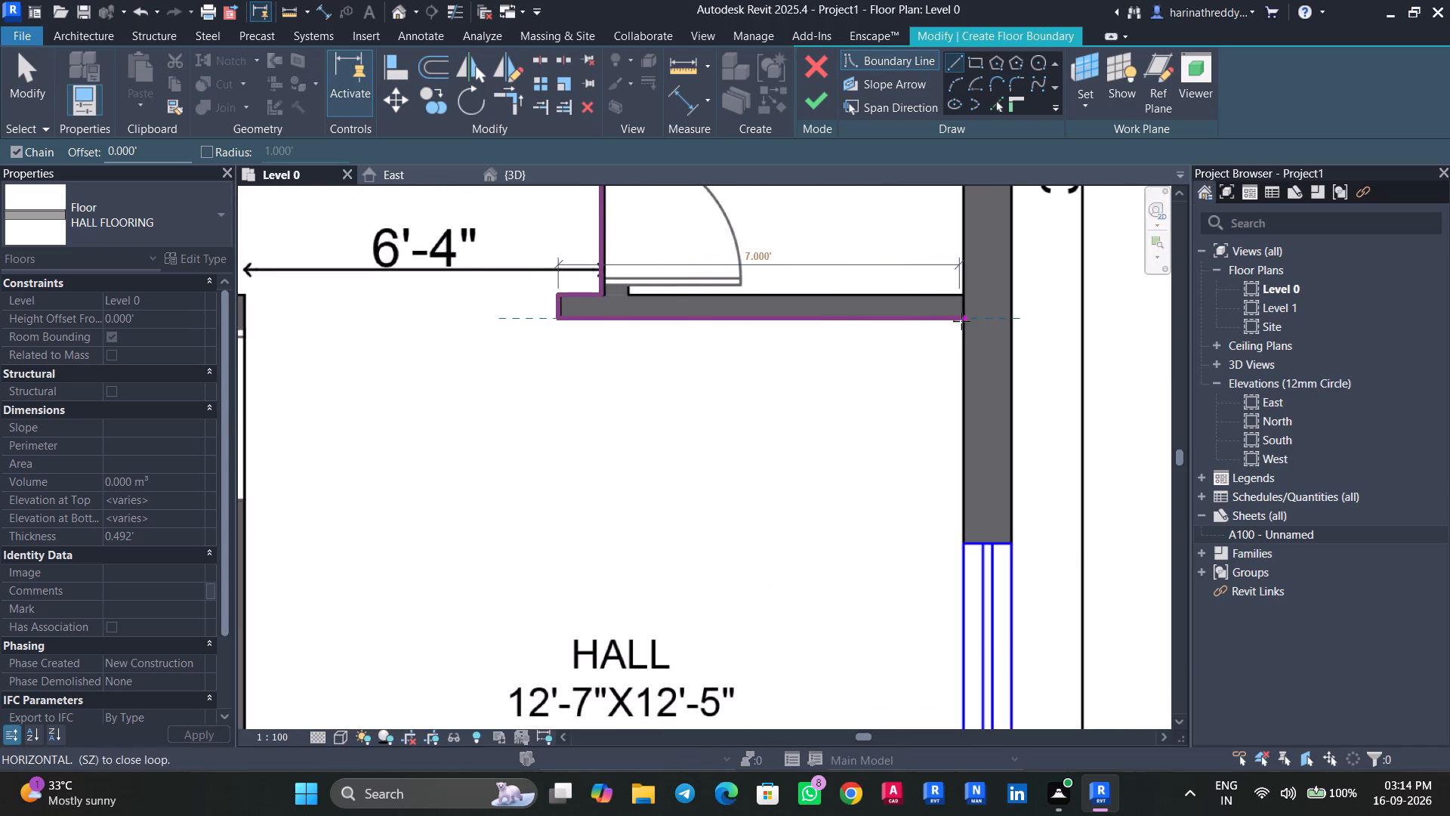
{"action": "scroll", "coordinate": [961, 323], "scroll_direction": "down", "scroll_amount": 1}
{"action": "scroll", "coordinate": [961, 323], "scroll_direction": "up", "scroll_amount": 6}
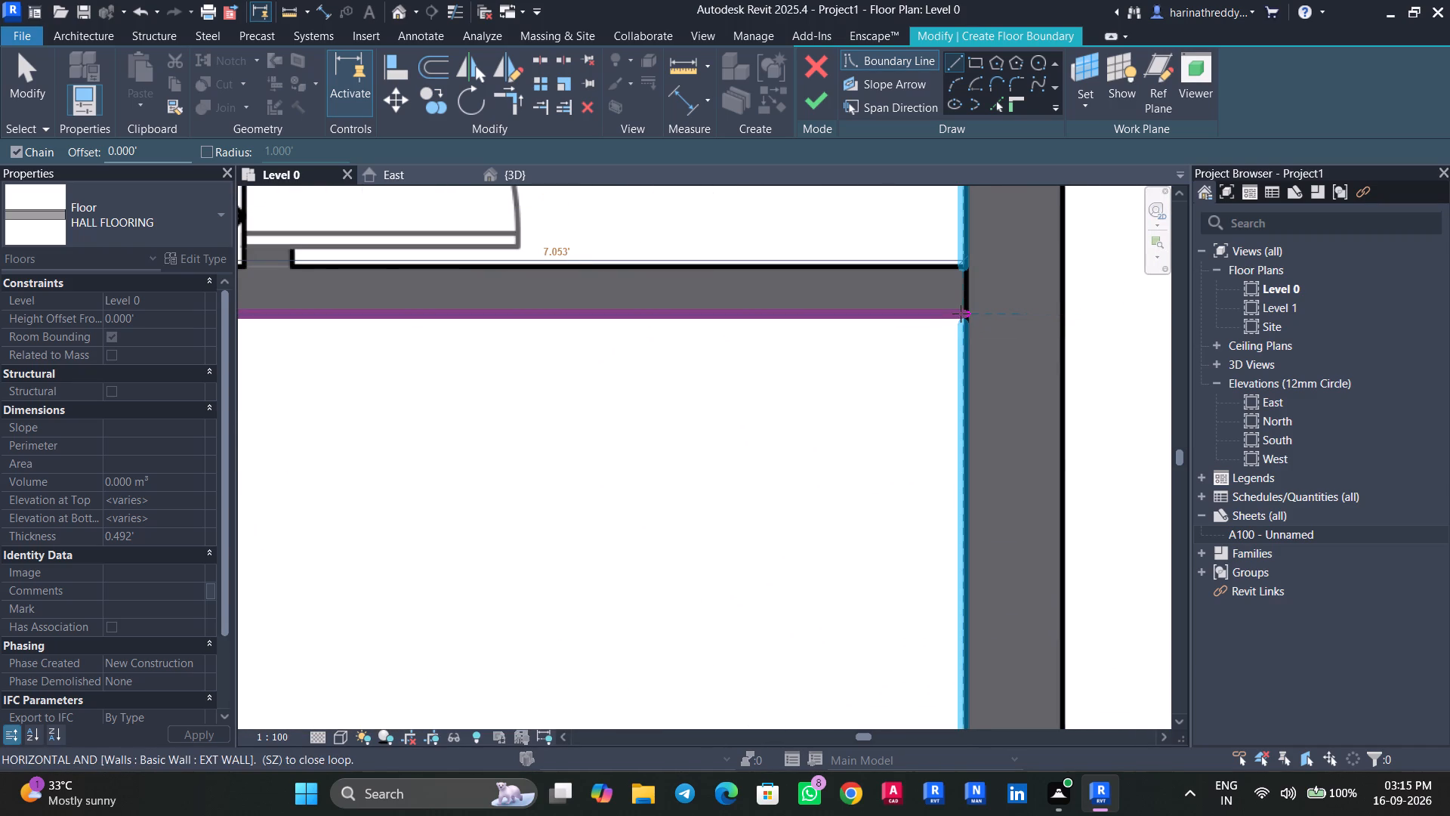
{"action": "left_click", "coordinate": [962, 314]}
{"action": "scroll", "coordinate": [967, 456], "scroll_direction": "down", "scroll_amount": 4}
{"action": "middle_click_drag", "start_coordinate": [966, 457], "coordinate": [905, 266]}
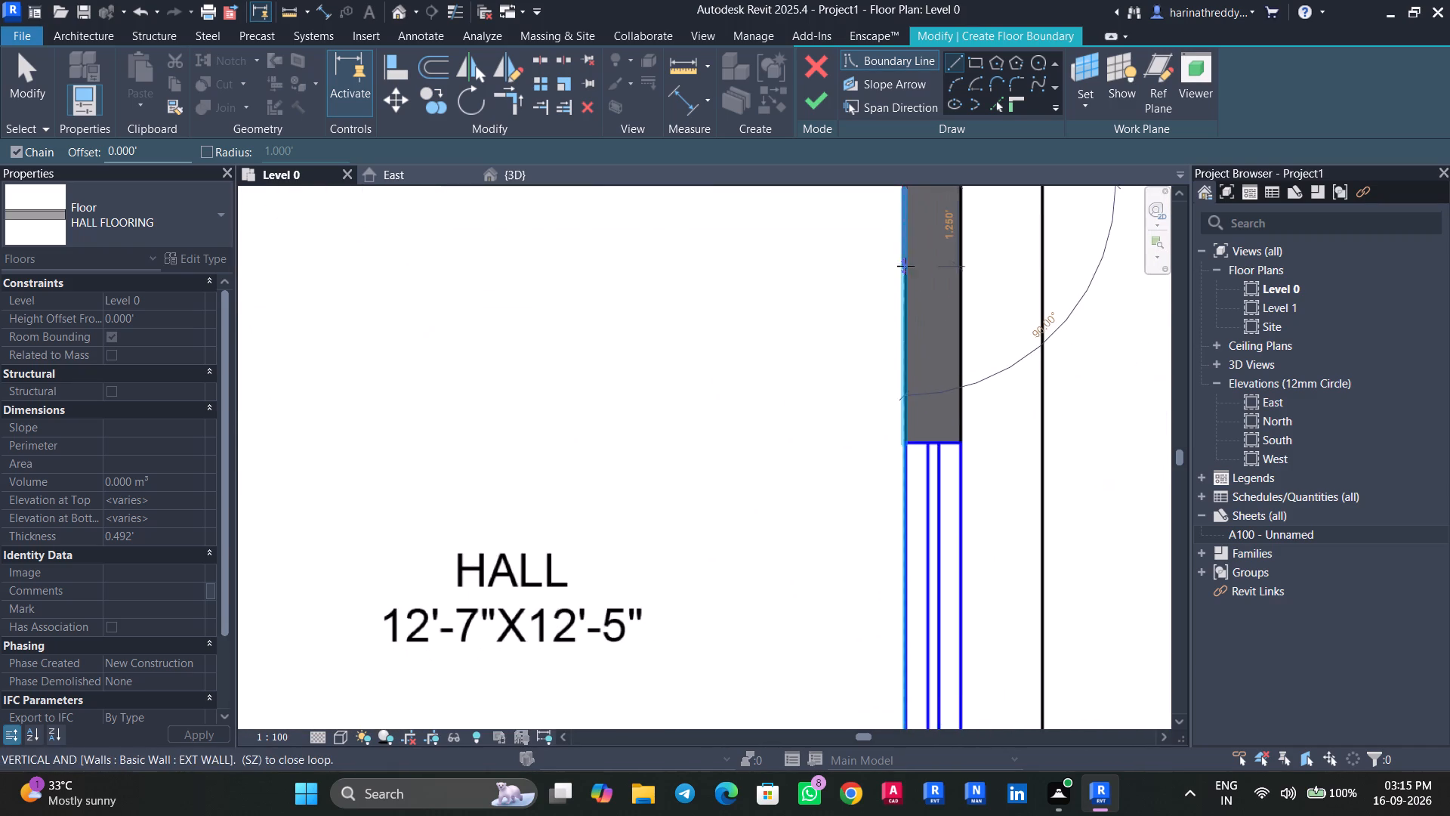
{"action": "scroll", "coordinate": [914, 373], "scroll_direction": "down", "scroll_amount": 7}
{"action": "middle_click_drag", "start_coordinate": [915, 387], "coordinate": [912, 332]}
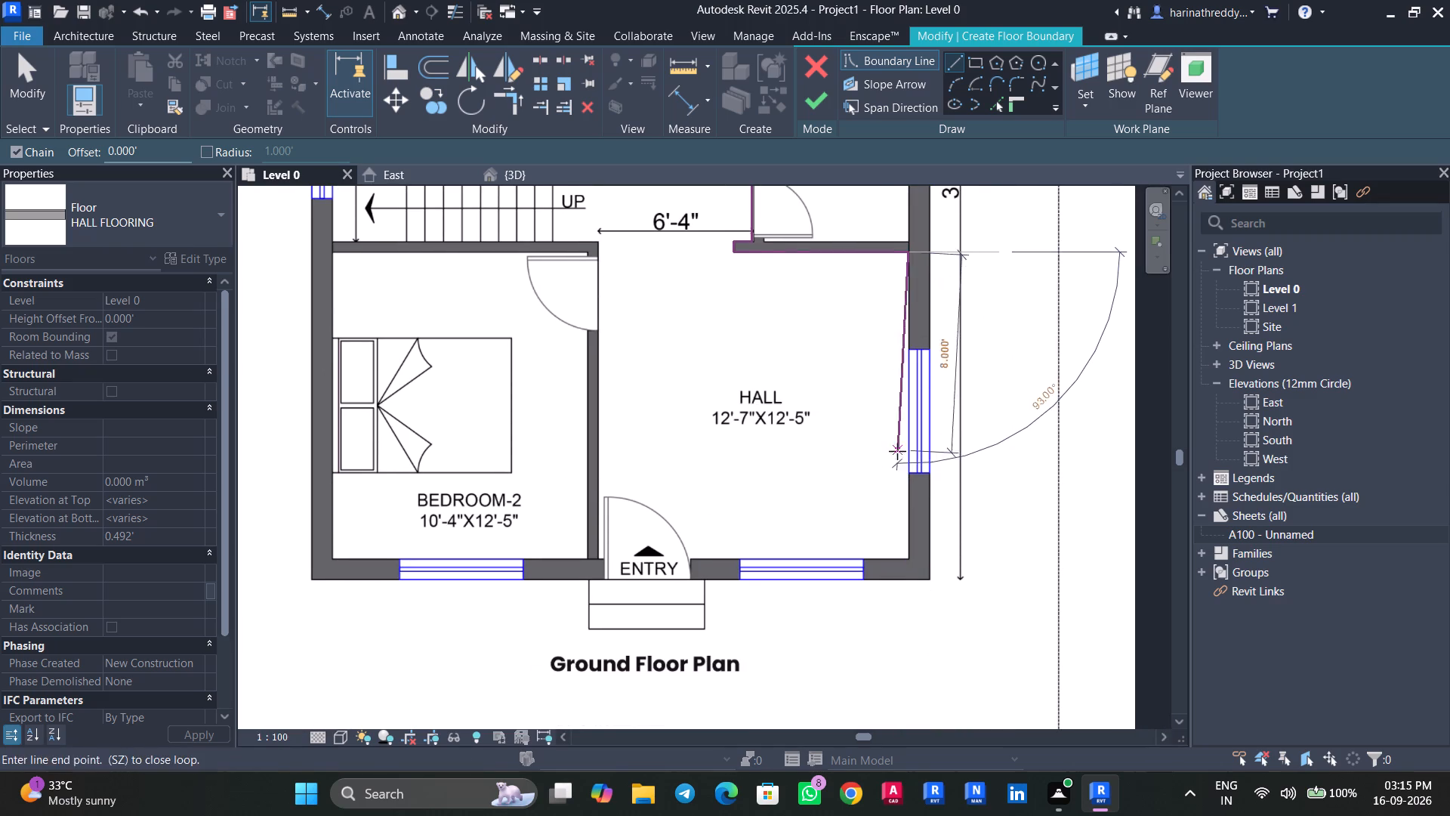
{"action": "scroll", "coordinate": [912, 546], "scroll_direction": "up", "scroll_amount": 7}
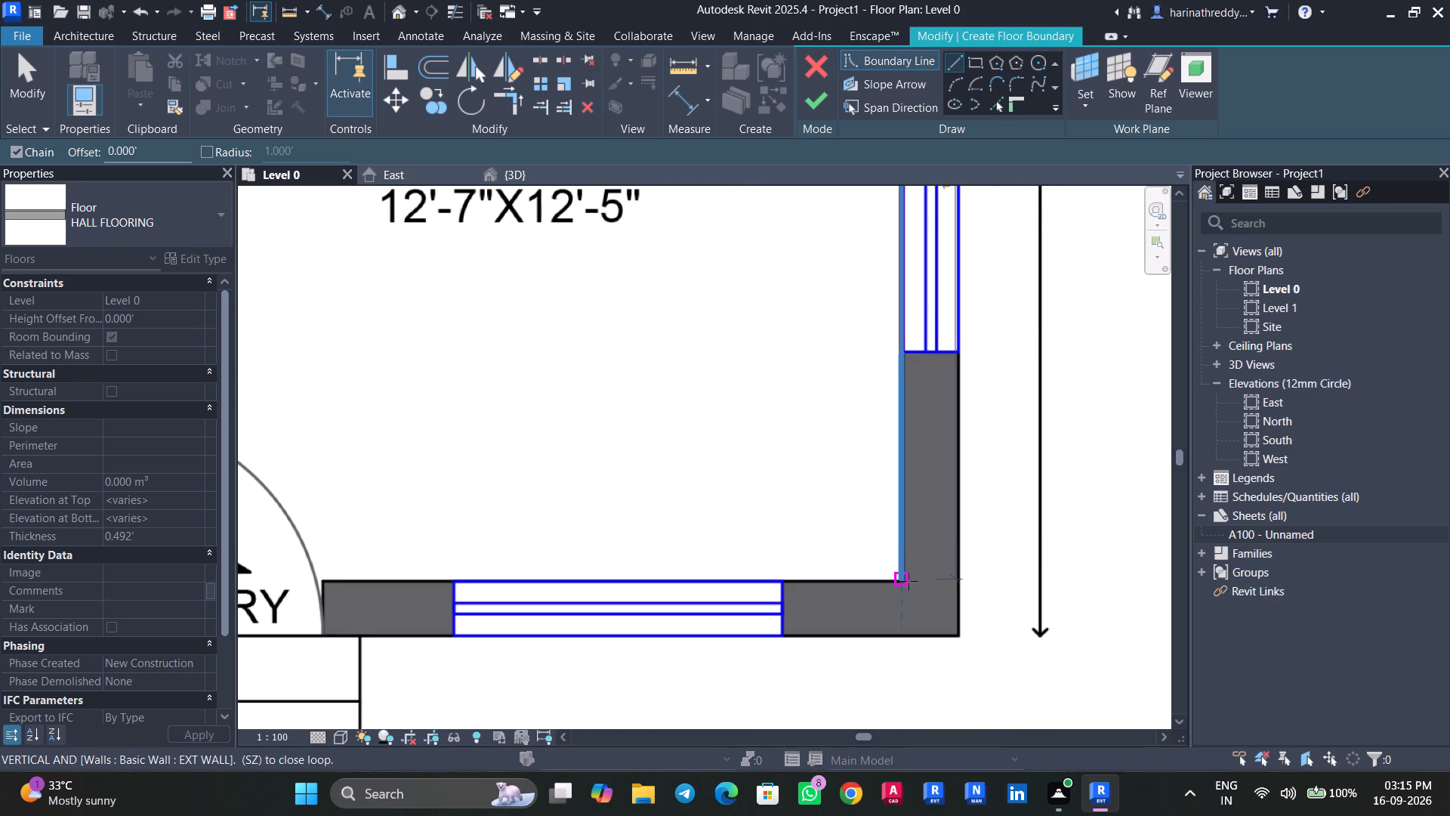
{"action": "left_click", "coordinate": [902, 577]}
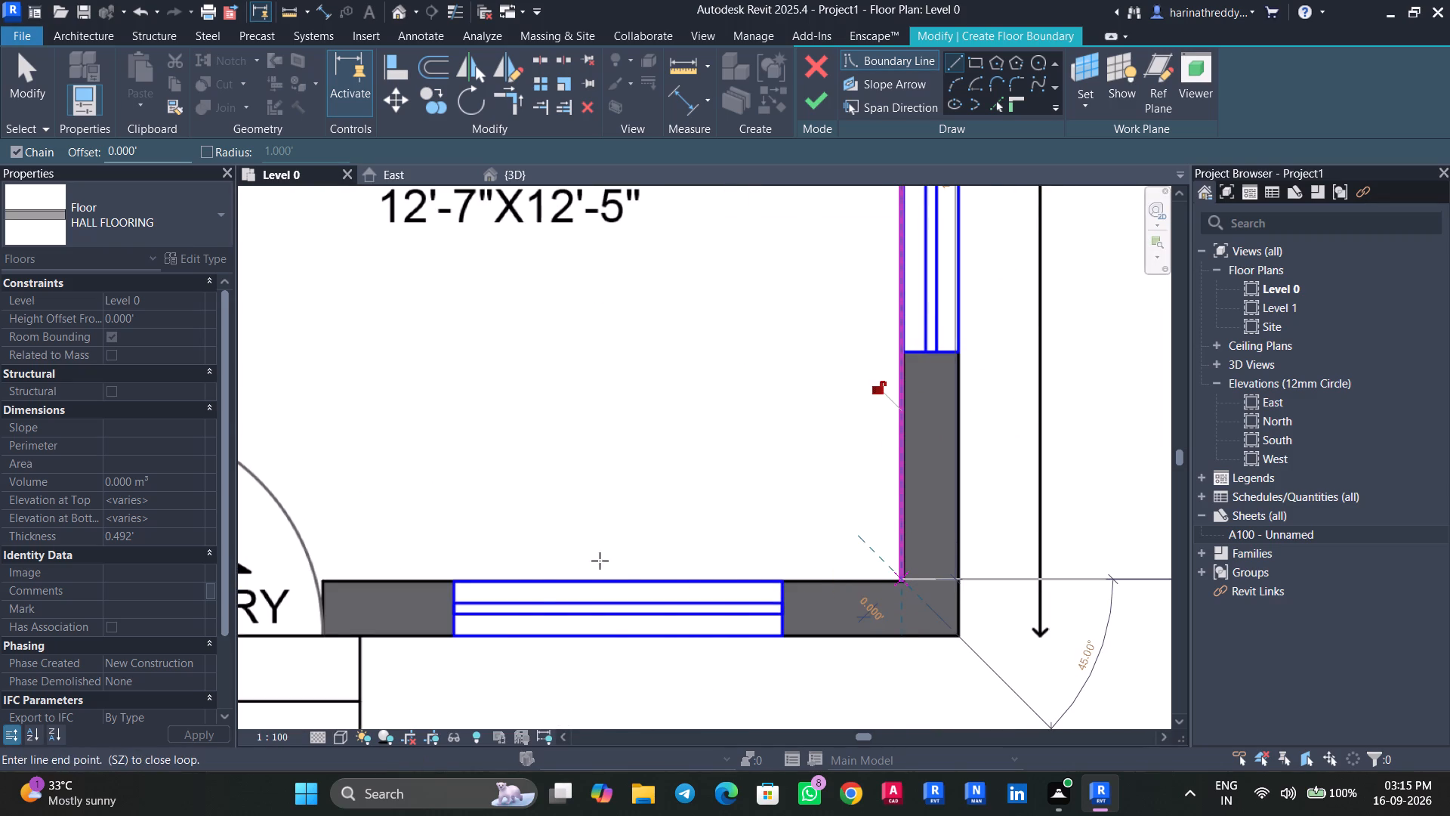
Continue the boundary about 12.53' along the entry wall's inner face and about 12.75' along the Bedroom-2 partition to the passage corner.
{"action": "scroll", "coordinate": [413, 573], "scroll_direction": "up", "scroll_amount": 1}
{"action": "scroll", "coordinate": [413, 573], "scroll_direction": "down", "scroll_amount": 5}
{"action": "middle_click_drag", "start_coordinate": [412, 573], "coordinate": [625, 549]}
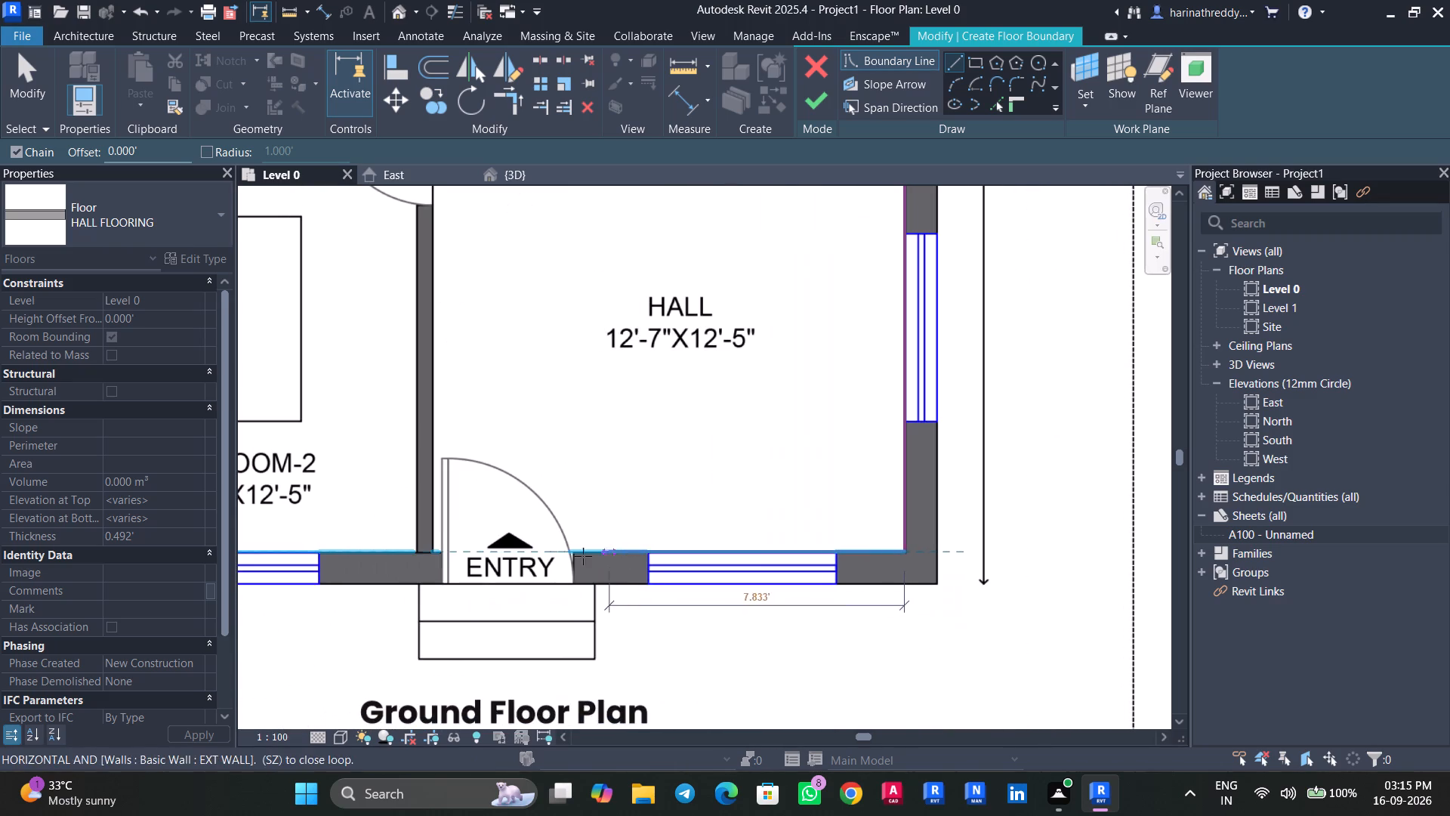
{"action": "scroll", "coordinate": [442, 560], "scroll_direction": "up", "scroll_amount": 1}
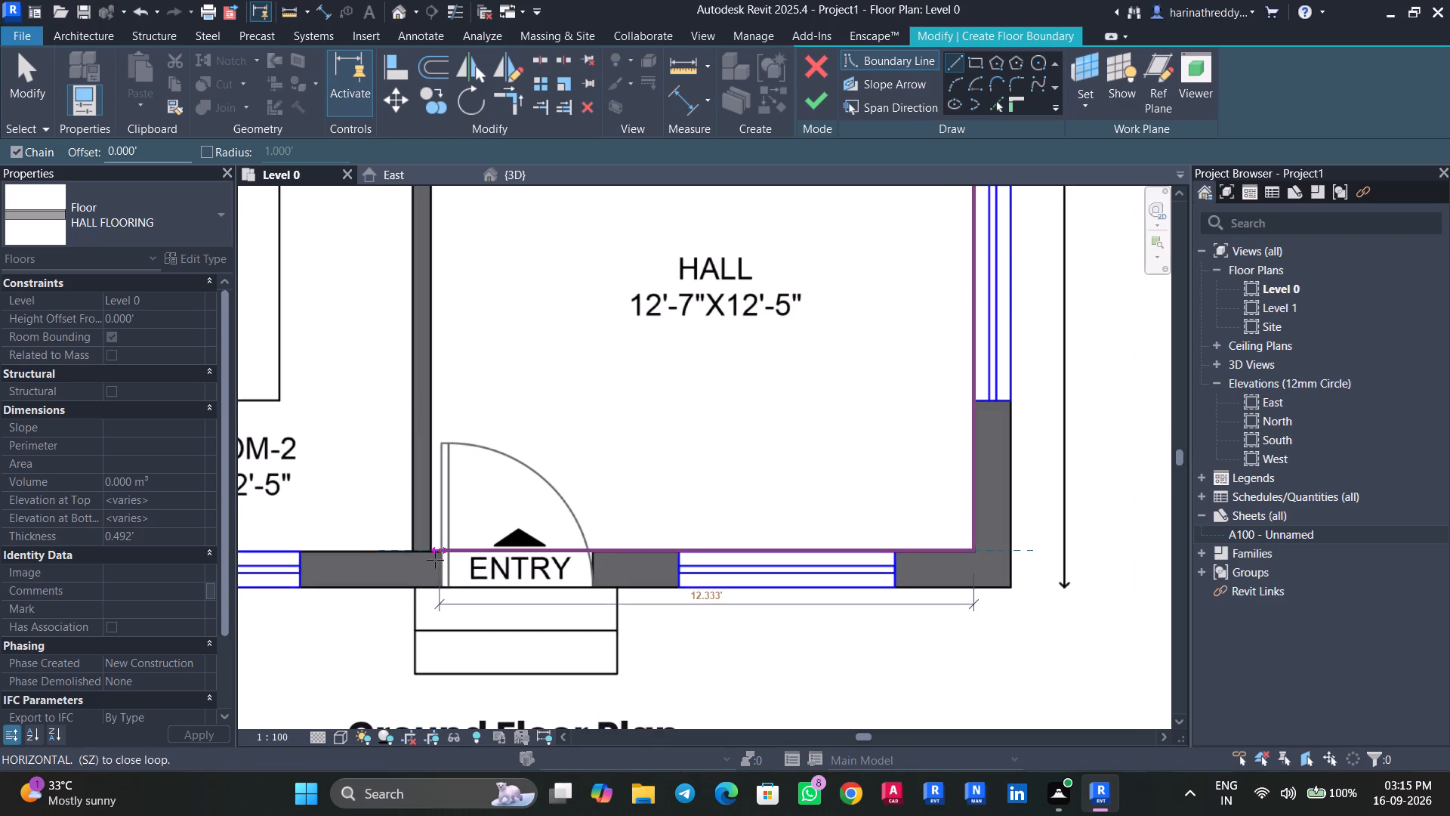
{"action": "scroll", "coordinate": [433, 560], "scroll_direction": "up", "scroll_amount": 5}
{"action": "left_click", "coordinate": [424, 539]}
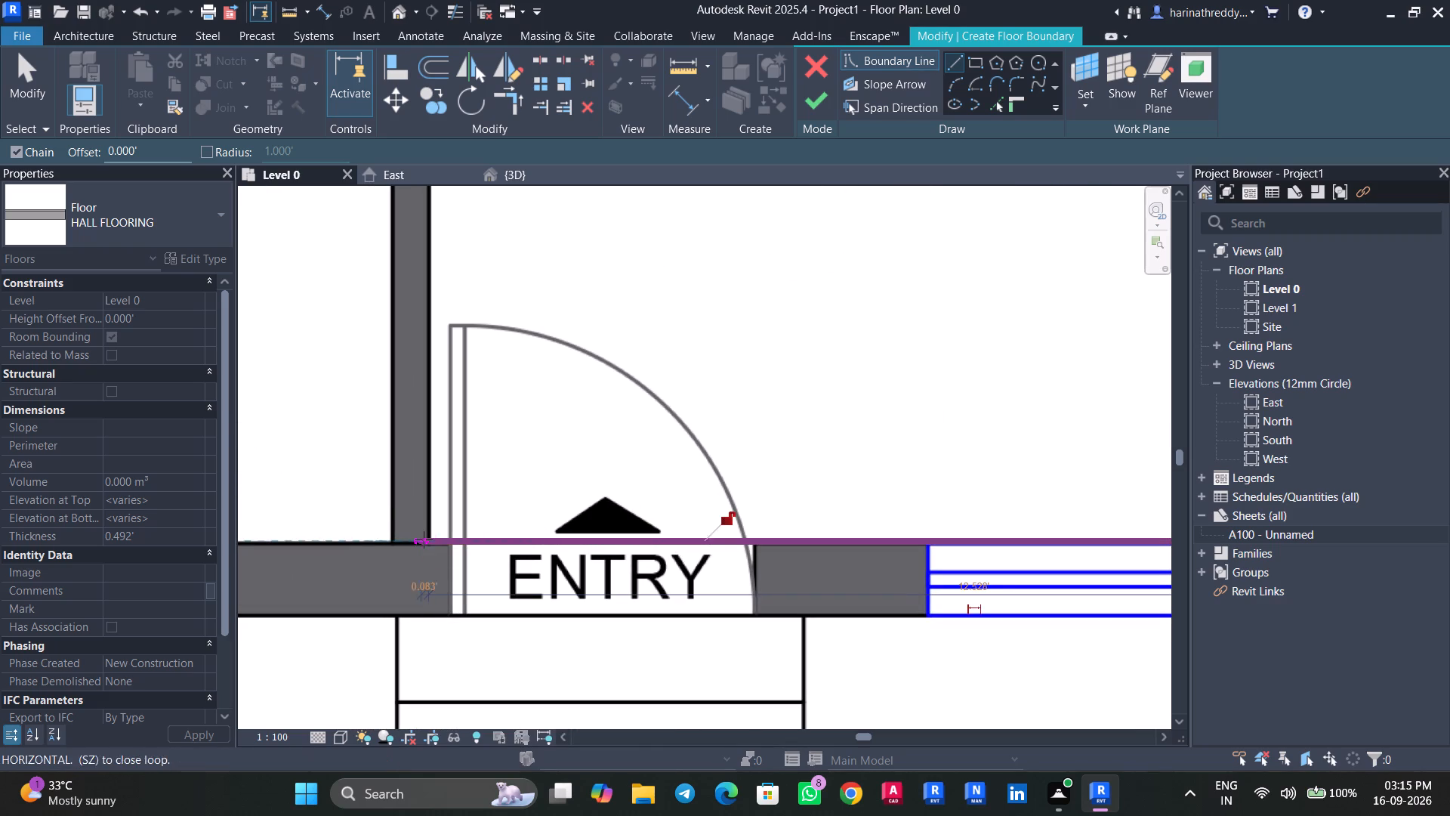
{"action": "scroll", "coordinate": [435, 345], "scroll_direction": "down", "scroll_amount": 3}
{"action": "middle_click_drag", "start_coordinate": [435, 344], "coordinate": [449, 525]}
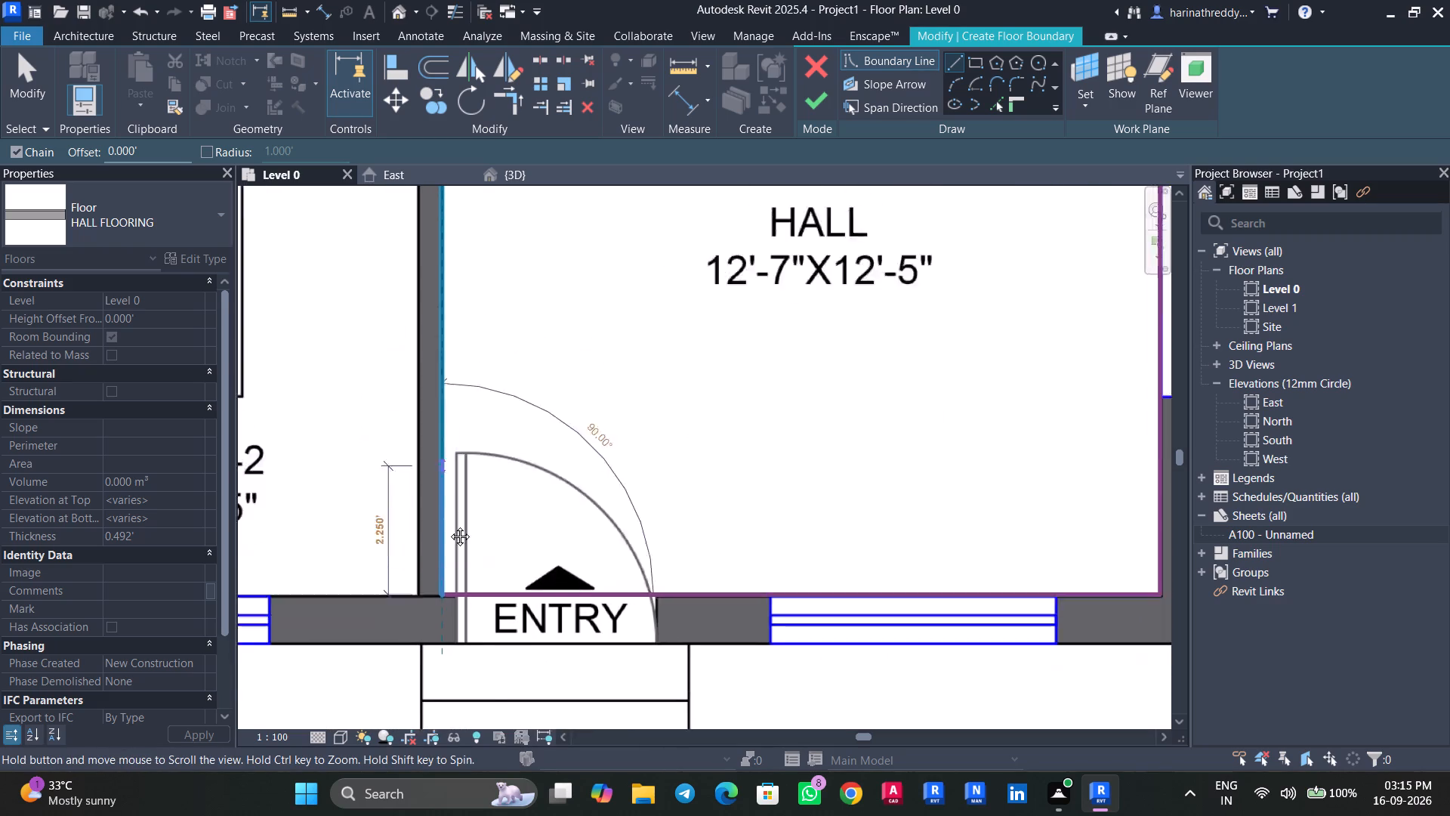
{"action": "middle_click_drag", "start_coordinate": [449, 525], "coordinate": [455, 691]}
{"action": "scroll", "coordinate": [456, 369], "scroll_direction": "down", "scroll_amount": 8}
{"action": "middle_click_drag", "start_coordinate": [456, 369], "coordinate": [458, 376]}
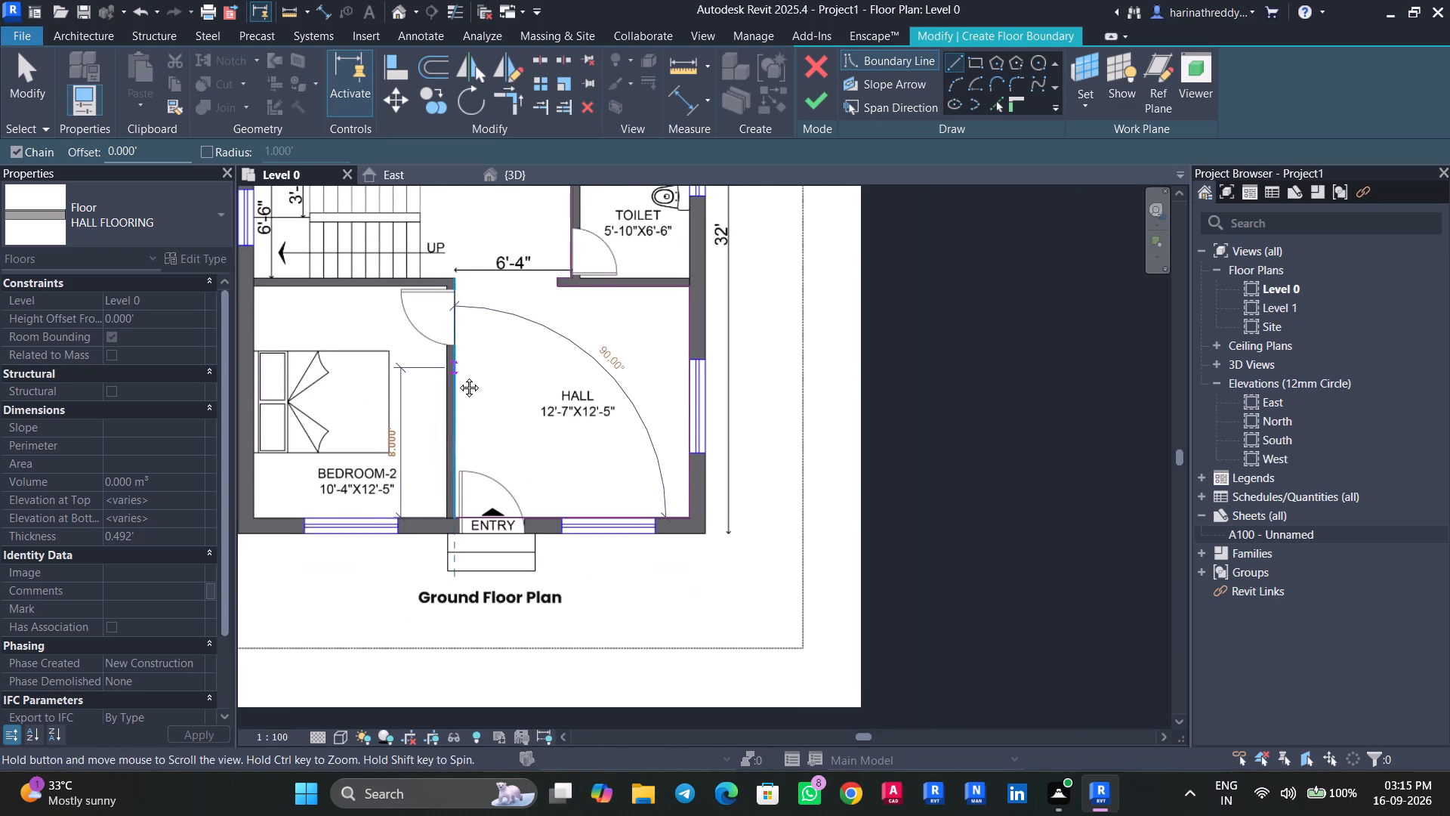
{"action": "middle_click_drag", "start_coordinate": [458, 376], "coordinate": [480, 578]}
{"action": "scroll", "coordinate": [484, 491], "scroll_direction": "up", "scroll_amount": 4}
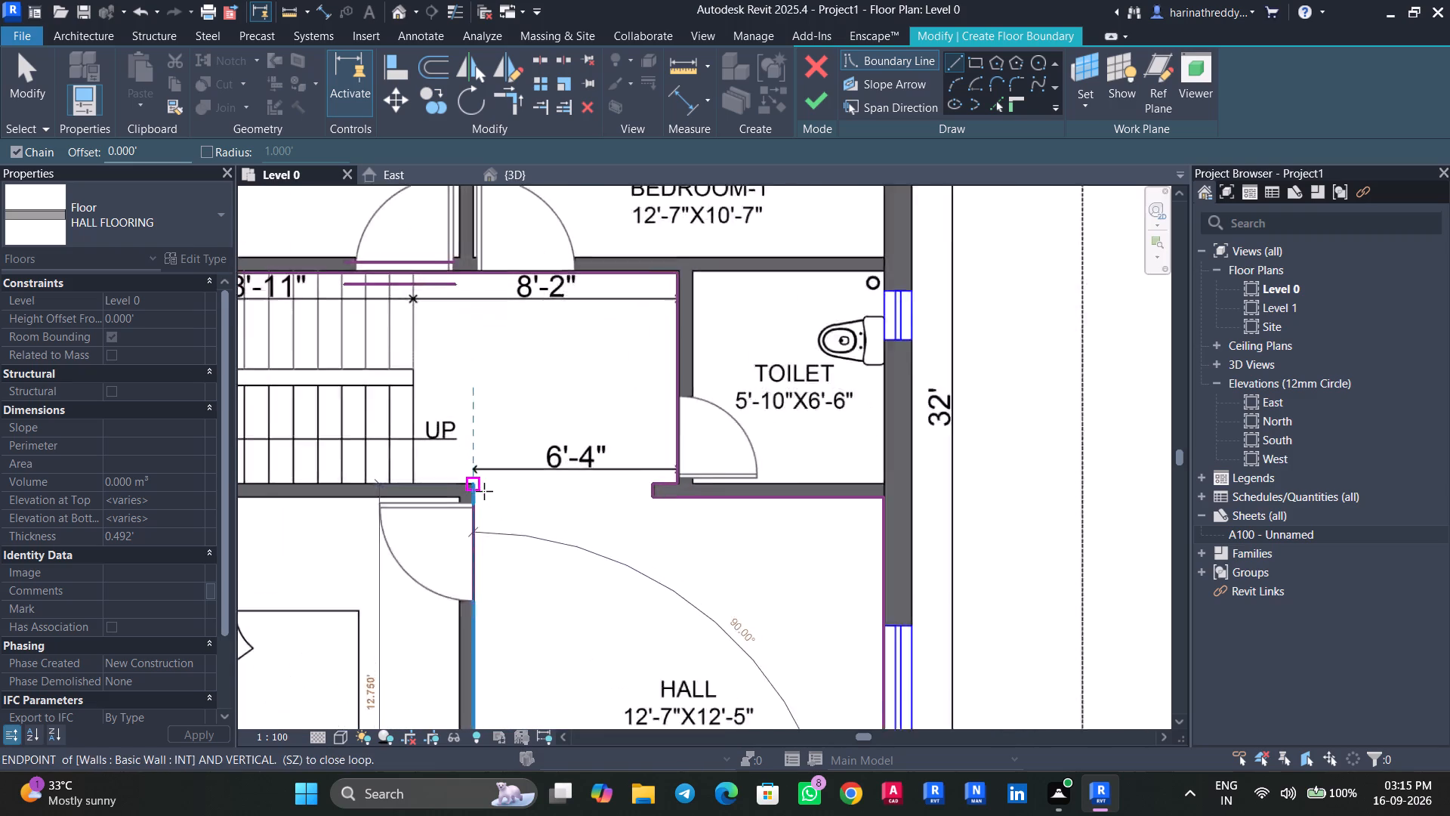
{"action": "scroll", "coordinate": [484, 491], "scroll_direction": "up", "scroll_amount": 2}
{"action": "left_click", "coordinate": [474, 480]}
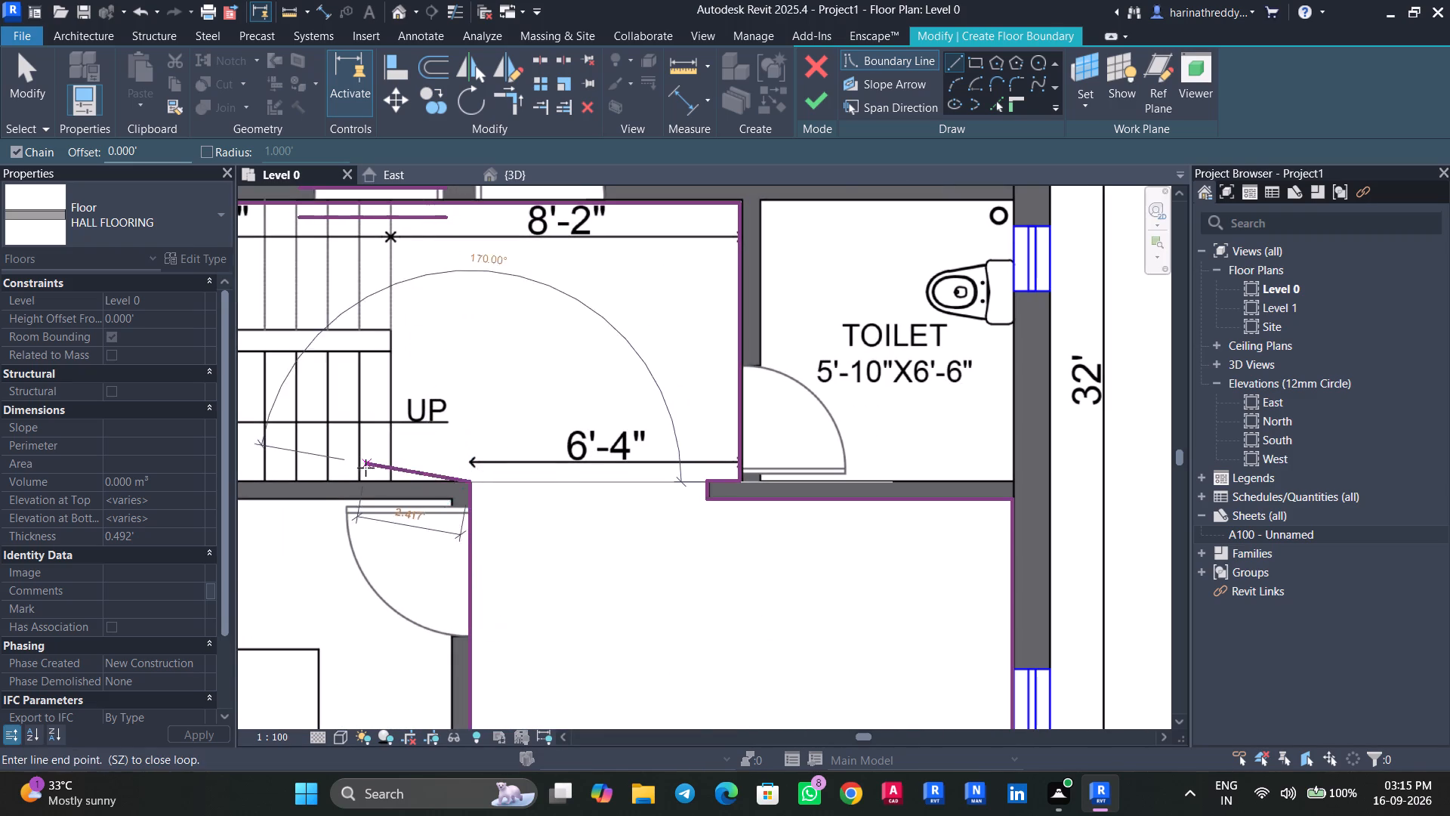
Close the boundary with a line about 10.7' along the staircase side of the Bedroom-2 wall and one about 6.44' along the exterior wall.
{"action": "scroll", "coordinate": [365, 467], "scroll_direction": "down", "scroll_amount": 5}
{"action": "middle_click_drag", "start_coordinate": [365, 467], "coordinate": [690, 476]}
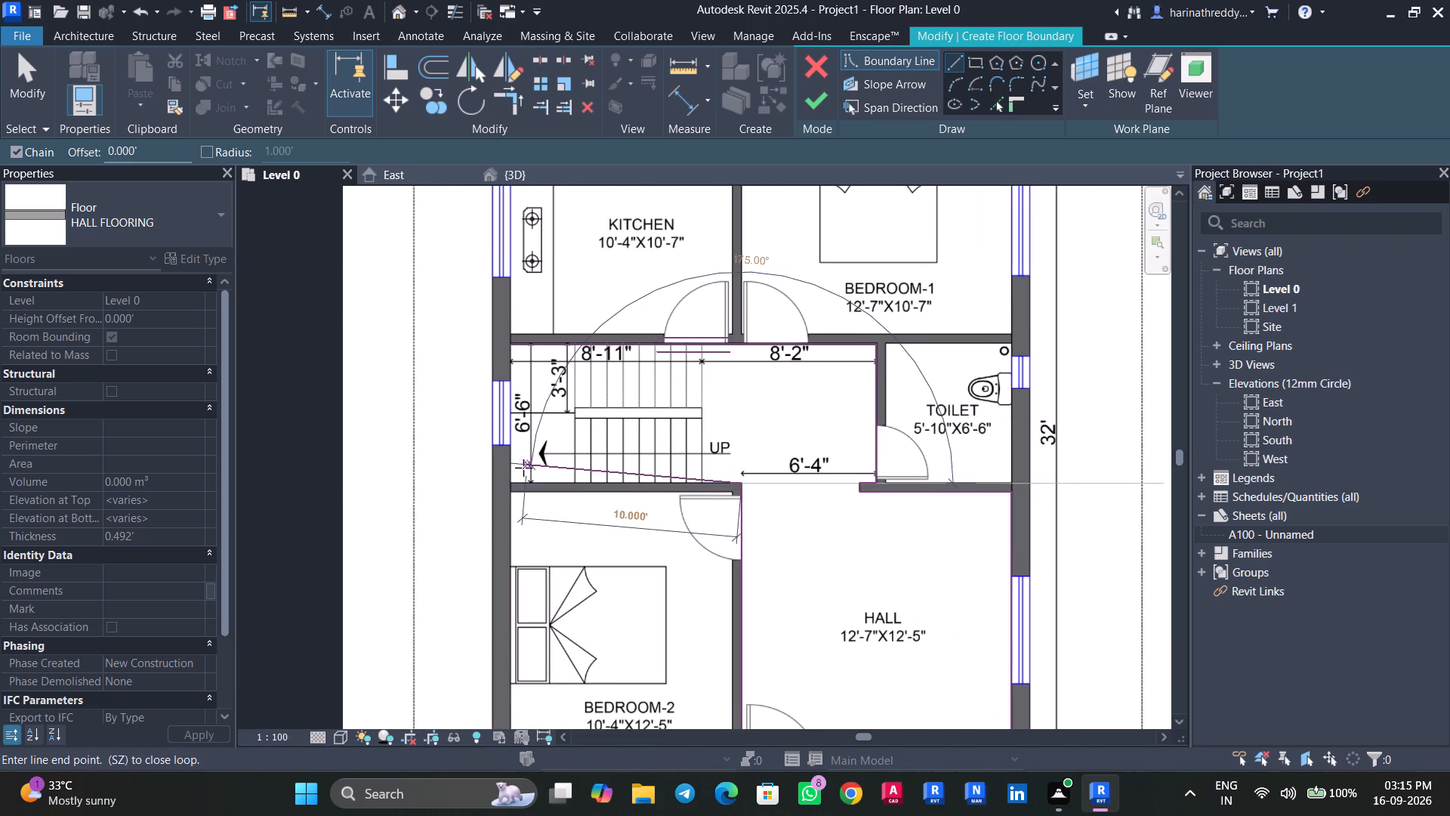
{"action": "scroll", "coordinate": [511, 484], "scroll_direction": "up", "scroll_amount": 6}
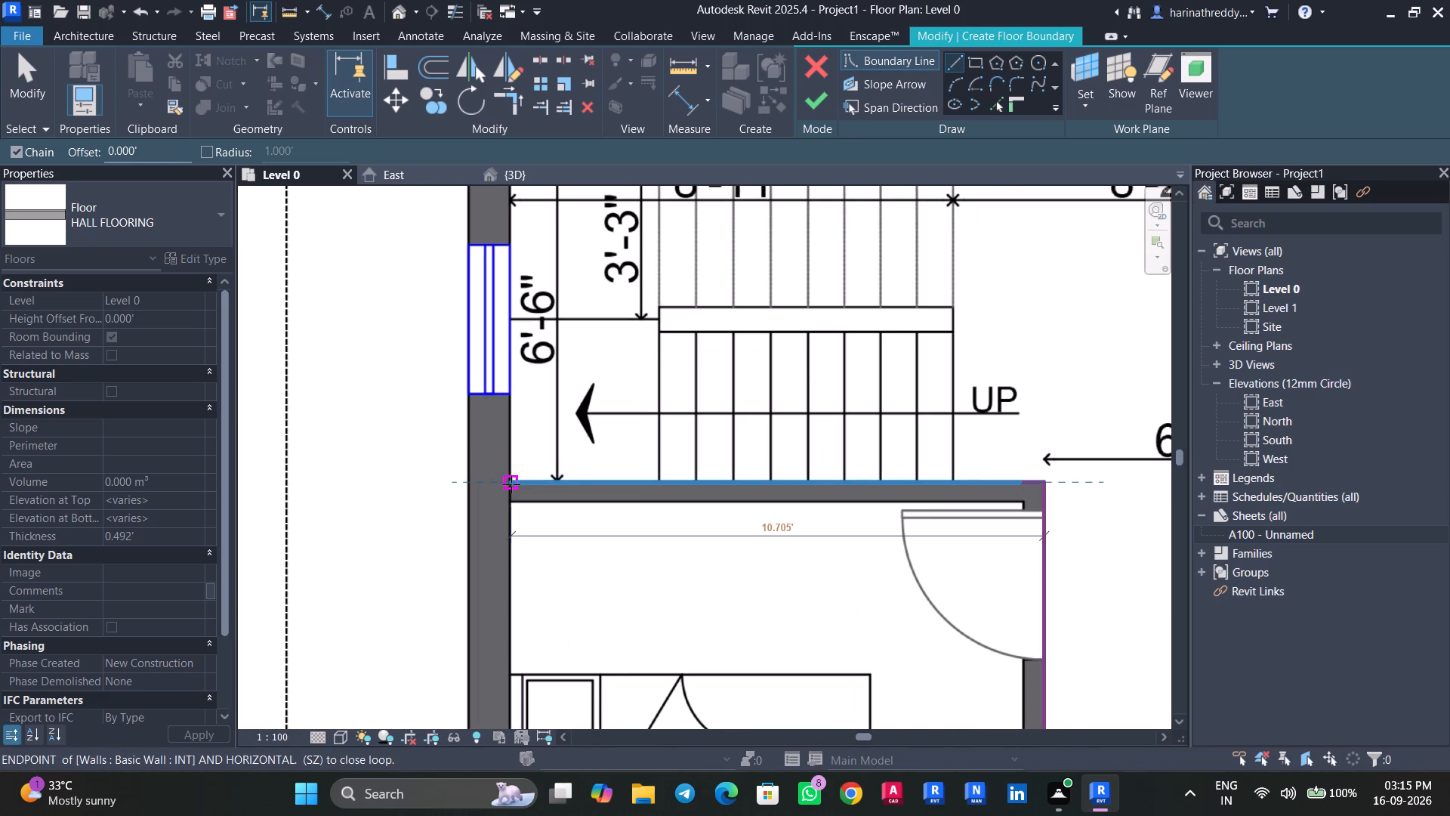
{"action": "left_click", "coordinate": [511, 484]}
{"action": "scroll", "coordinate": [502, 361], "scroll_direction": "down", "scroll_amount": 1}
{"action": "middle_click_drag", "start_coordinate": [502, 361], "coordinate": [502, 443]}
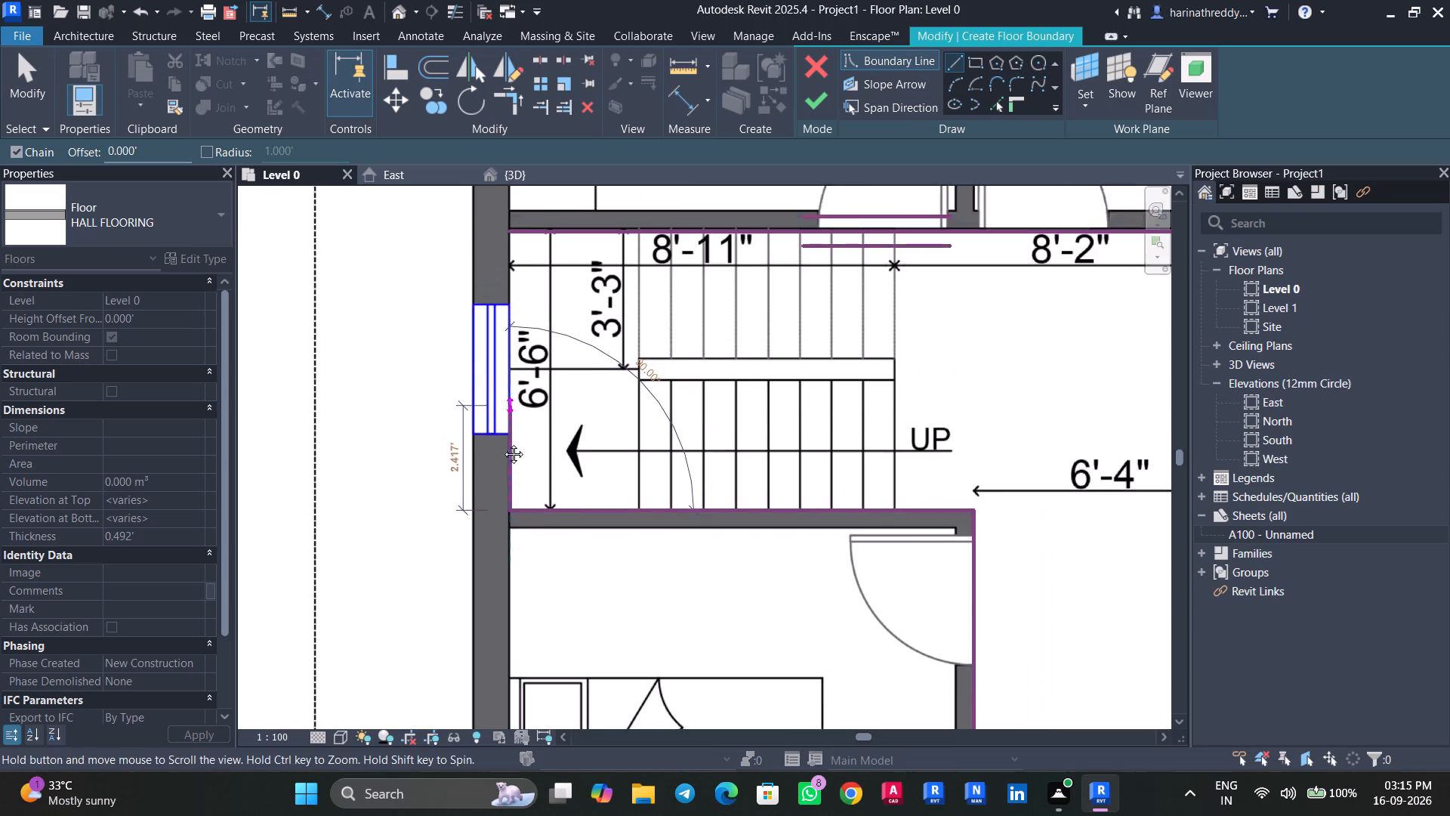
{"action": "middle_click_drag", "start_coordinate": [502, 443], "coordinate": [502, 567]}
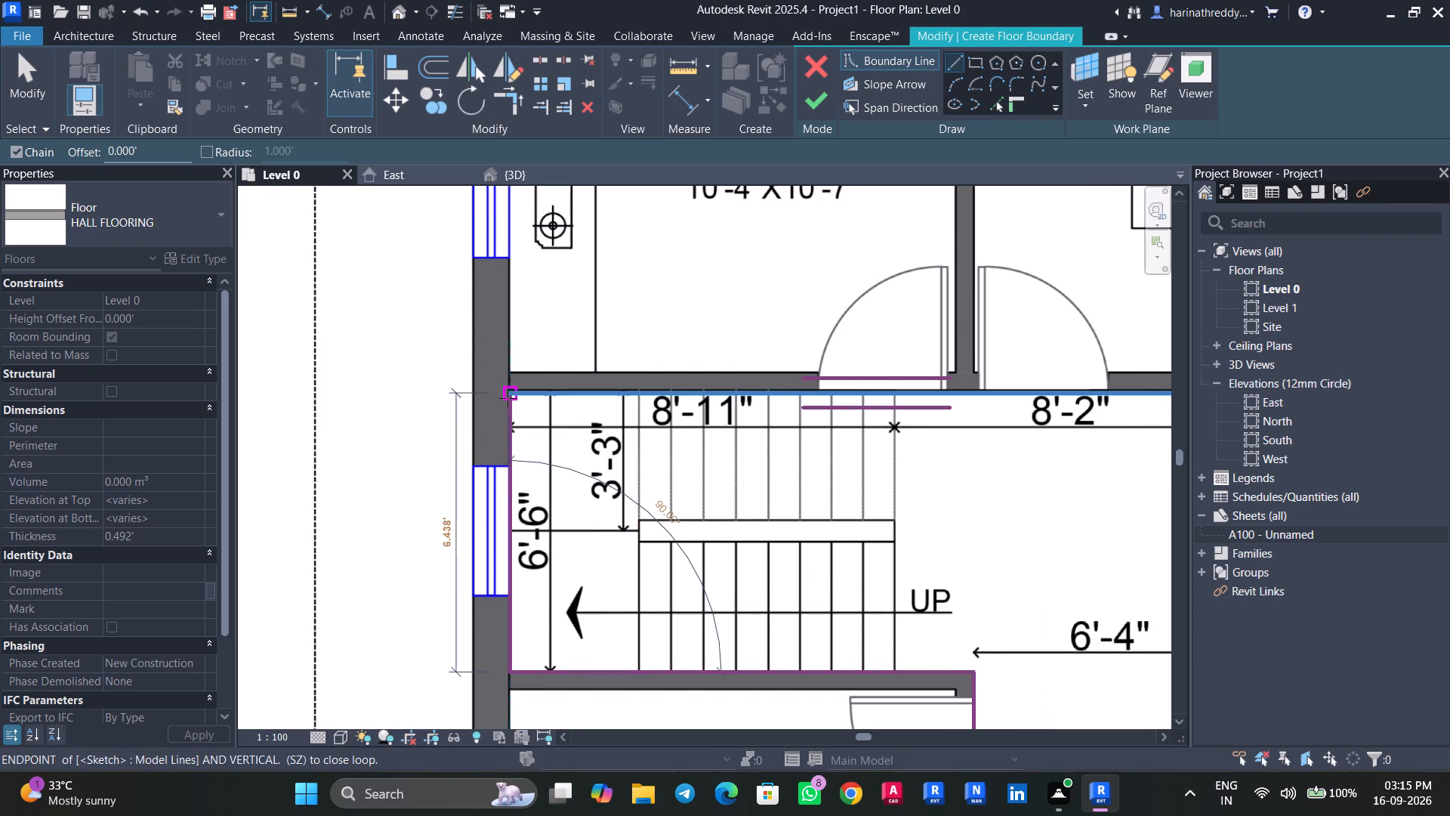
{"action": "left_click", "coordinate": [511, 396]}
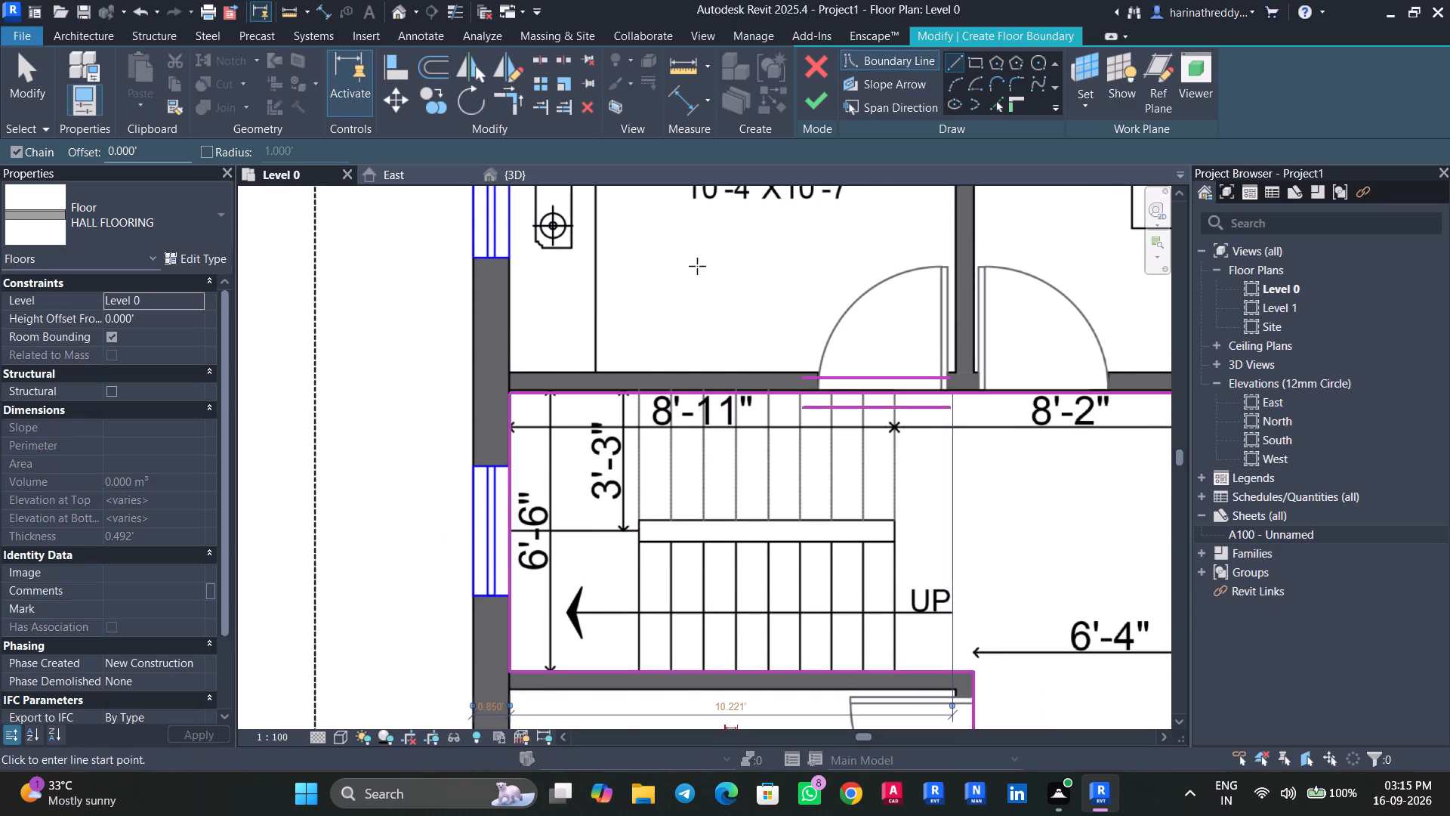
{"action": "scroll", "coordinate": [704, 275], "scroll_direction": "down", "scroll_amount": 6}
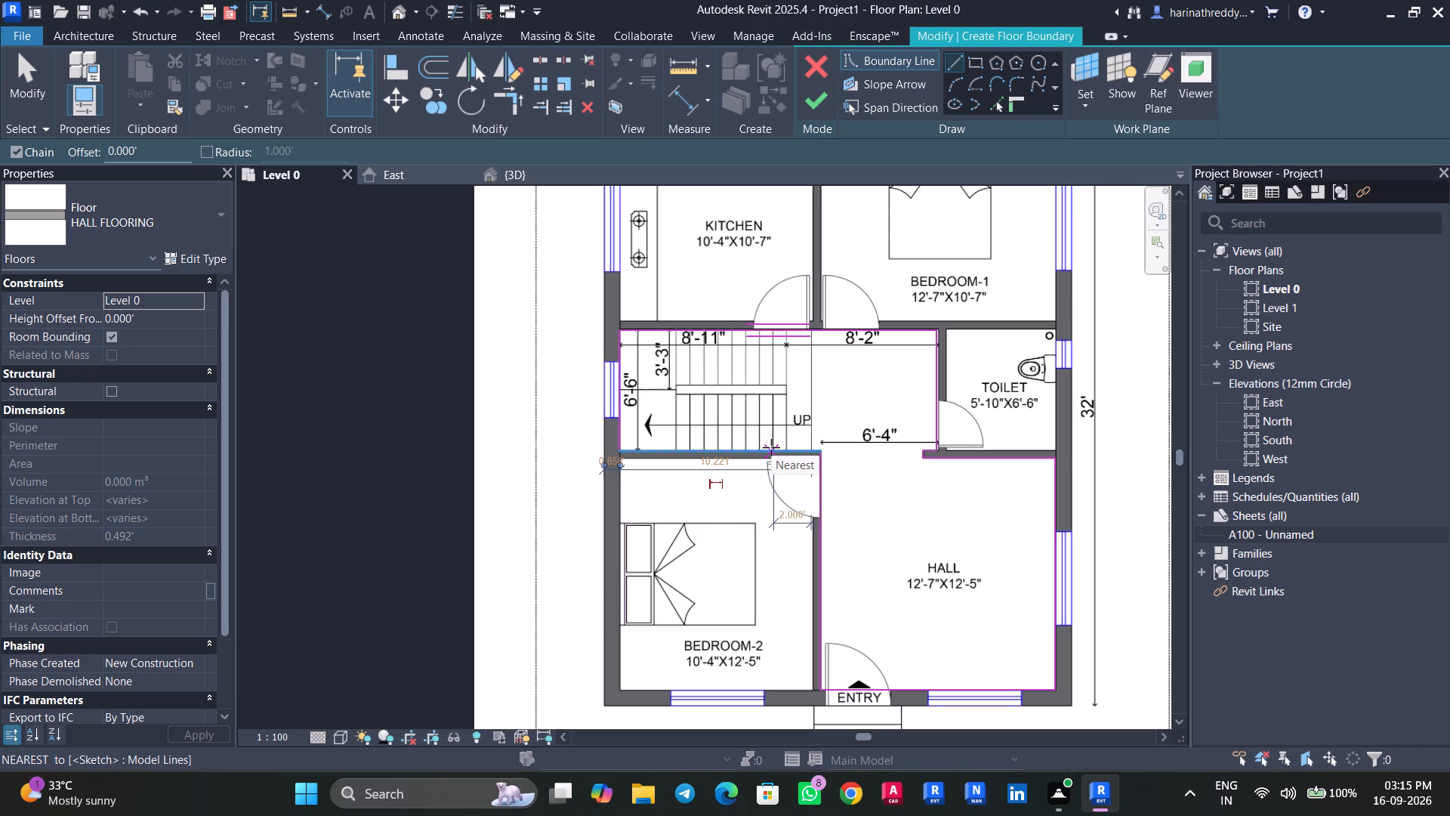
{"action": "scroll", "coordinate": [898, 705], "scroll_direction": "up", "scroll_amount": 7}
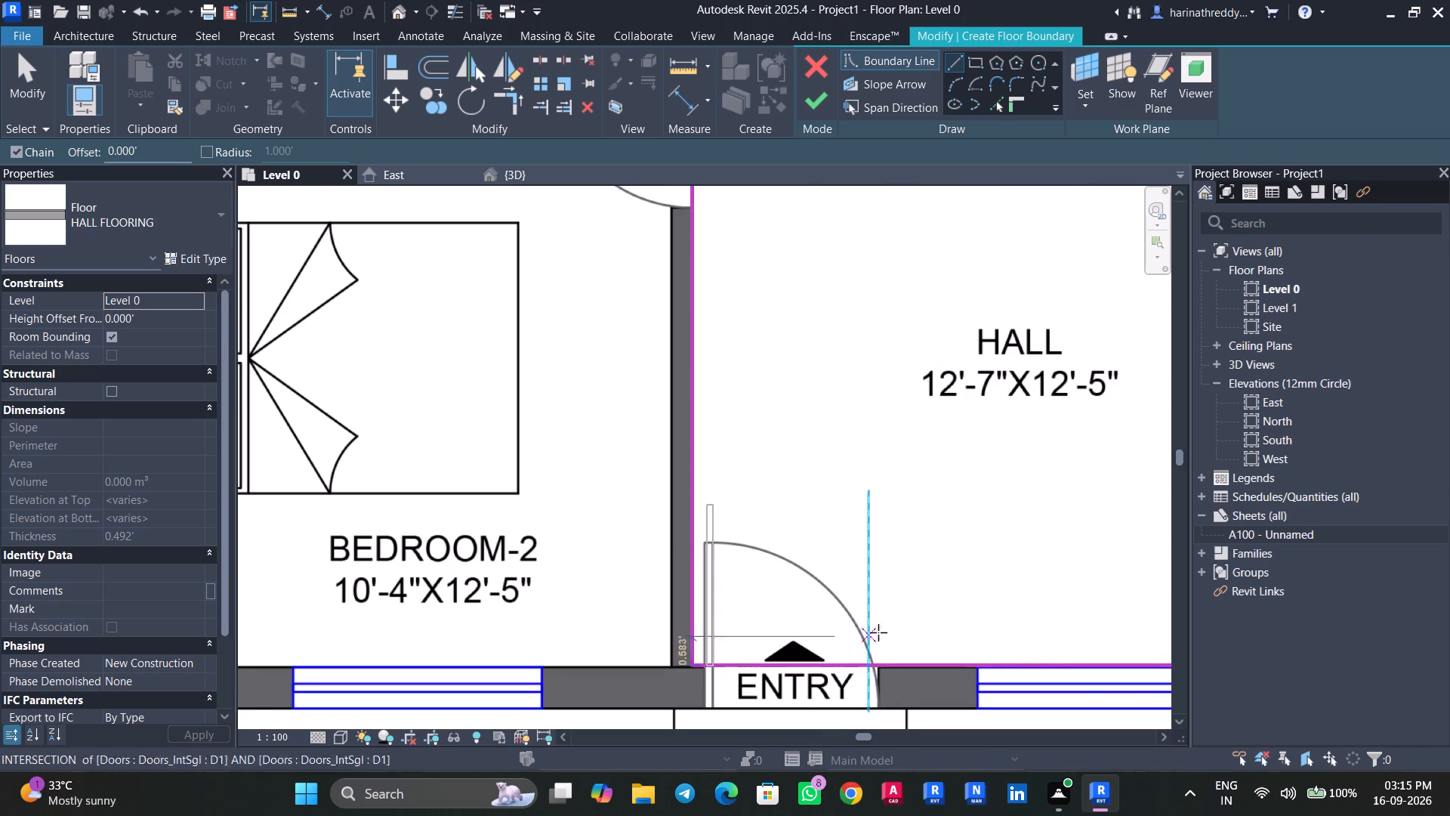
{"action": "key", "text": "Escape"}
{"action": "key", "text": "Escape"}
Move the entry-wall boundary line outward to the exterior face of the wall so the floor covers the entry door opening.
{"action": "left_click", "coordinate": [839, 664]}
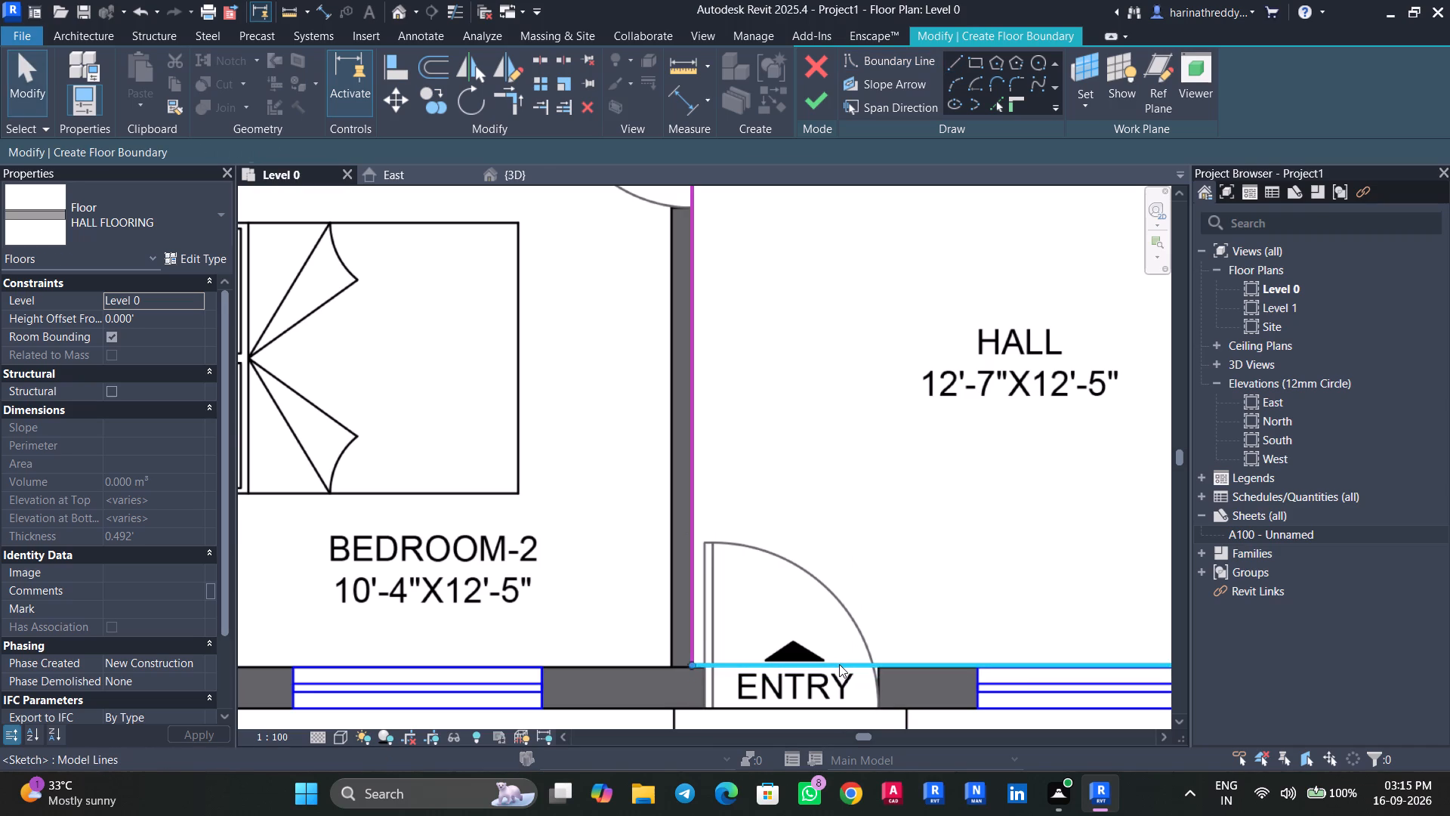
{"action": "left_click_drag", "start_coordinate": [839, 664], "coordinate": [847, 703]}
{"action": "scroll", "coordinate": [853, 620], "scroll_direction": "down", "scroll_amount": 5}
{"action": "middle_click_drag", "start_coordinate": [853, 618], "coordinate": [781, 623]}
{"action": "scroll", "coordinate": [770, 567], "scroll_direction": "down", "scroll_amount": 3}
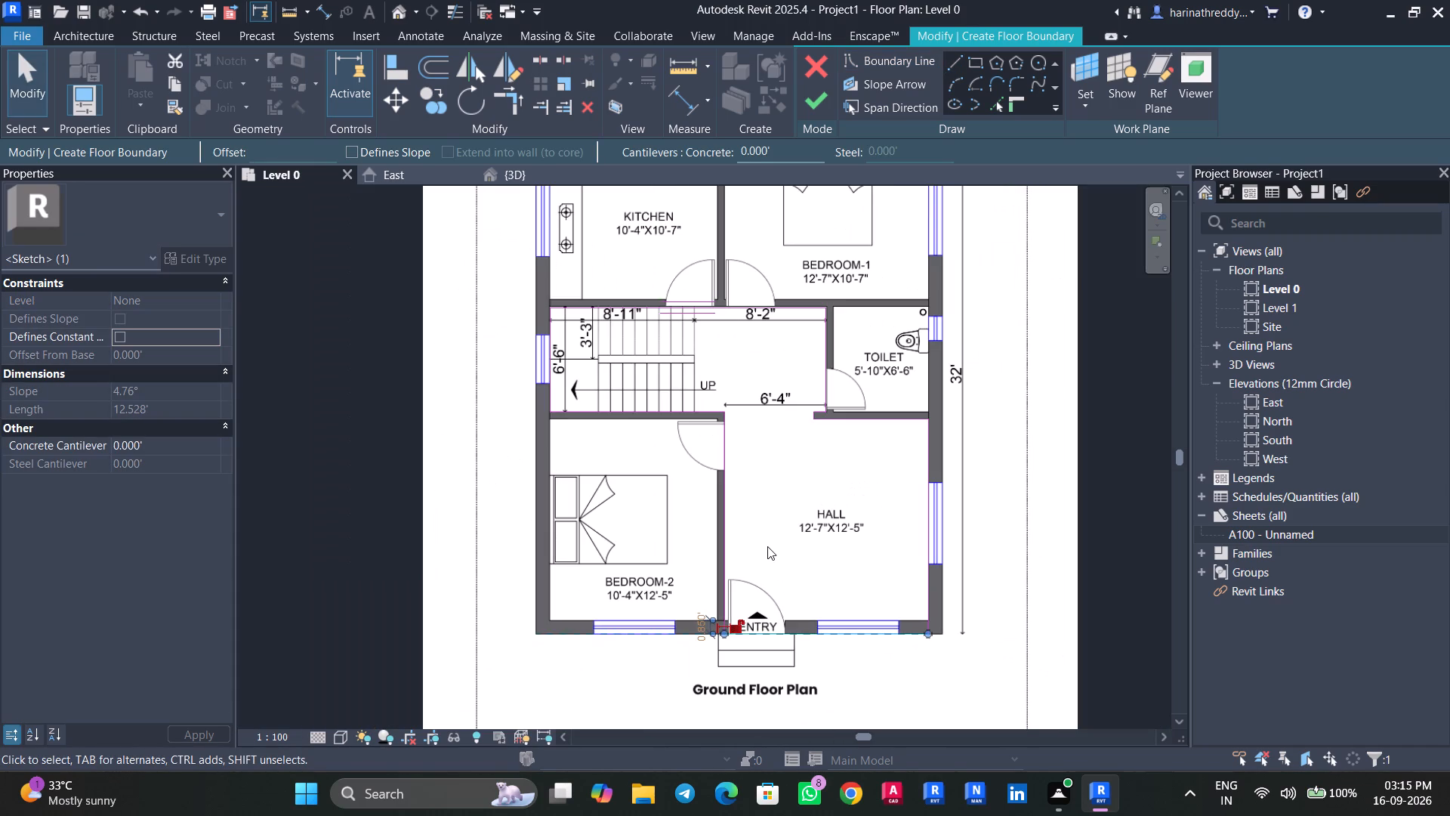
{"action": "scroll", "coordinate": [901, 426], "scroll_direction": "up", "scroll_amount": 6}
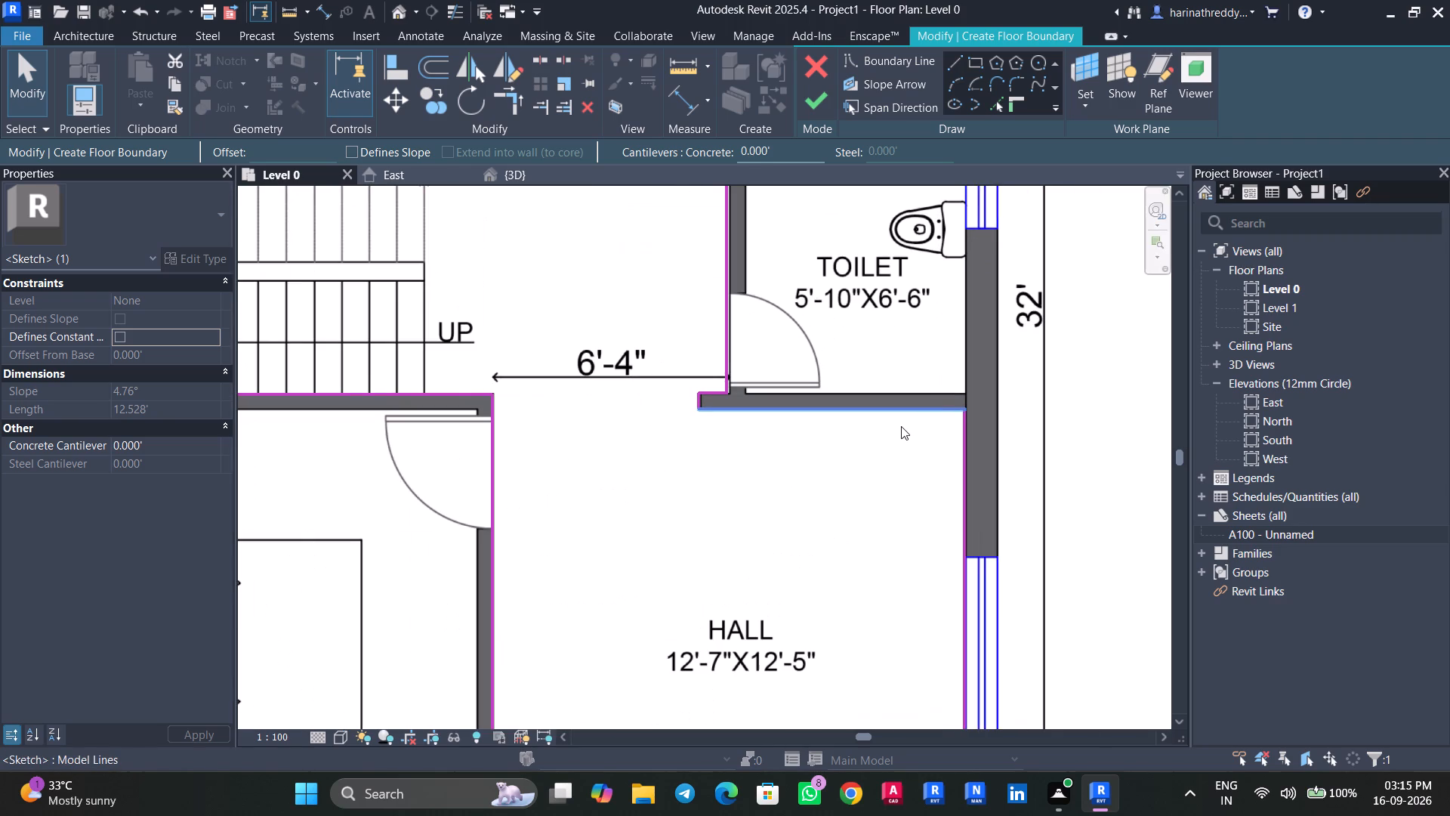
Finish the floor sketch to create the HALL FLOORING floor across the hall, passage and staircase.
{"action": "scroll", "coordinate": [714, 508], "scroll_direction": "down", "scroll_amount": 3}
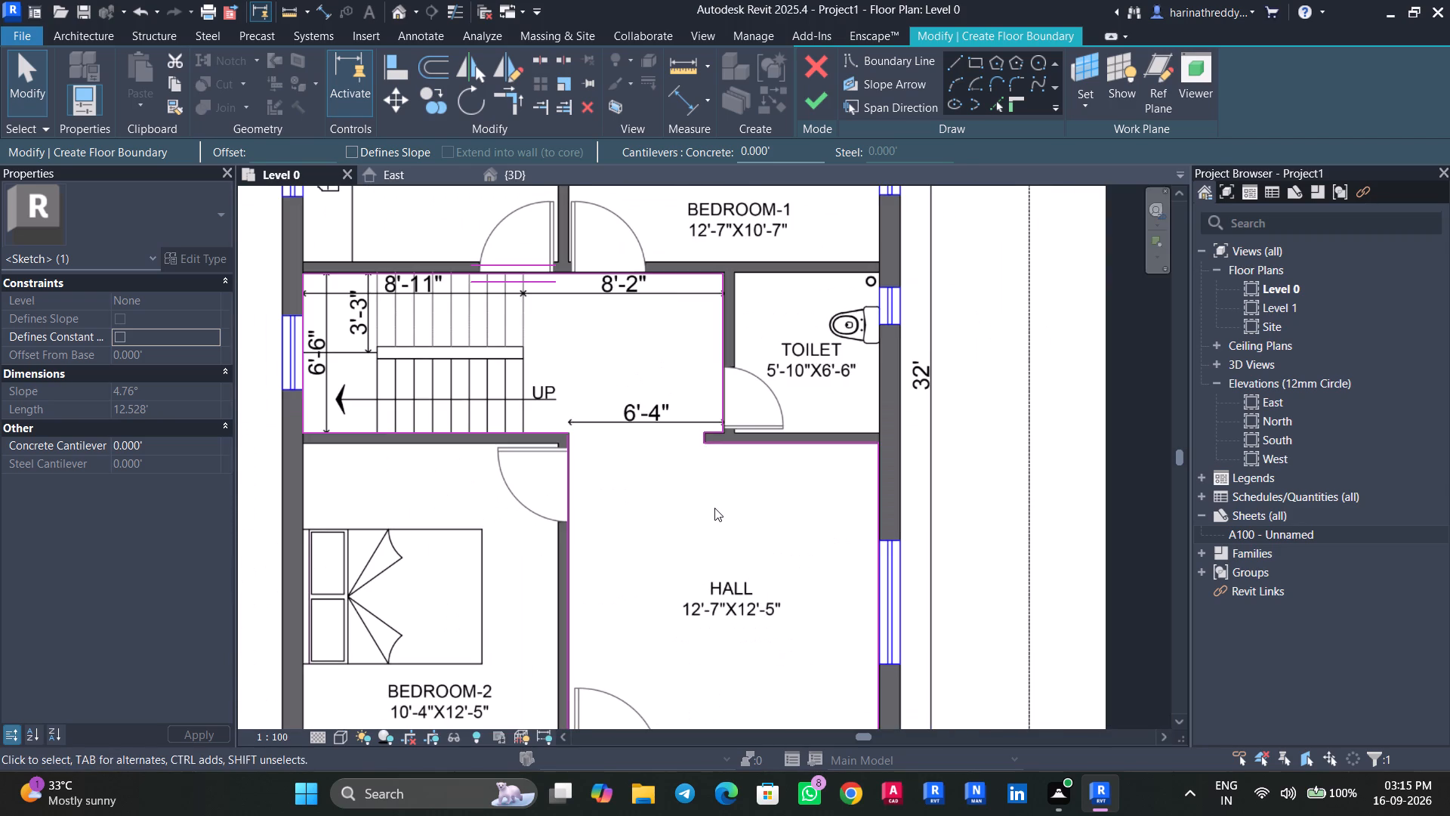
{"action": "left_click", "coordinate": [815, 110]}
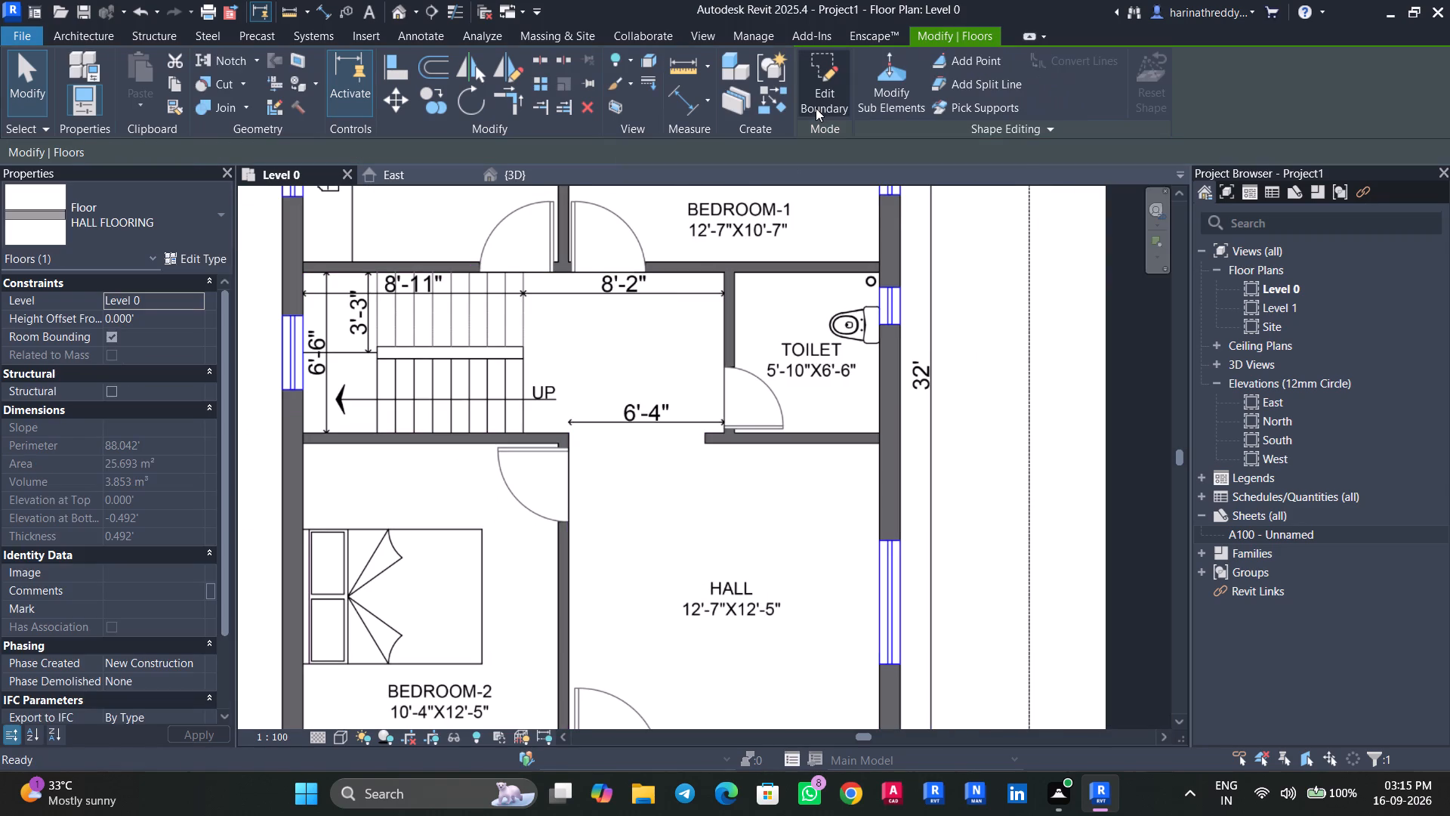
{"action": "key", "text": "Escape"}
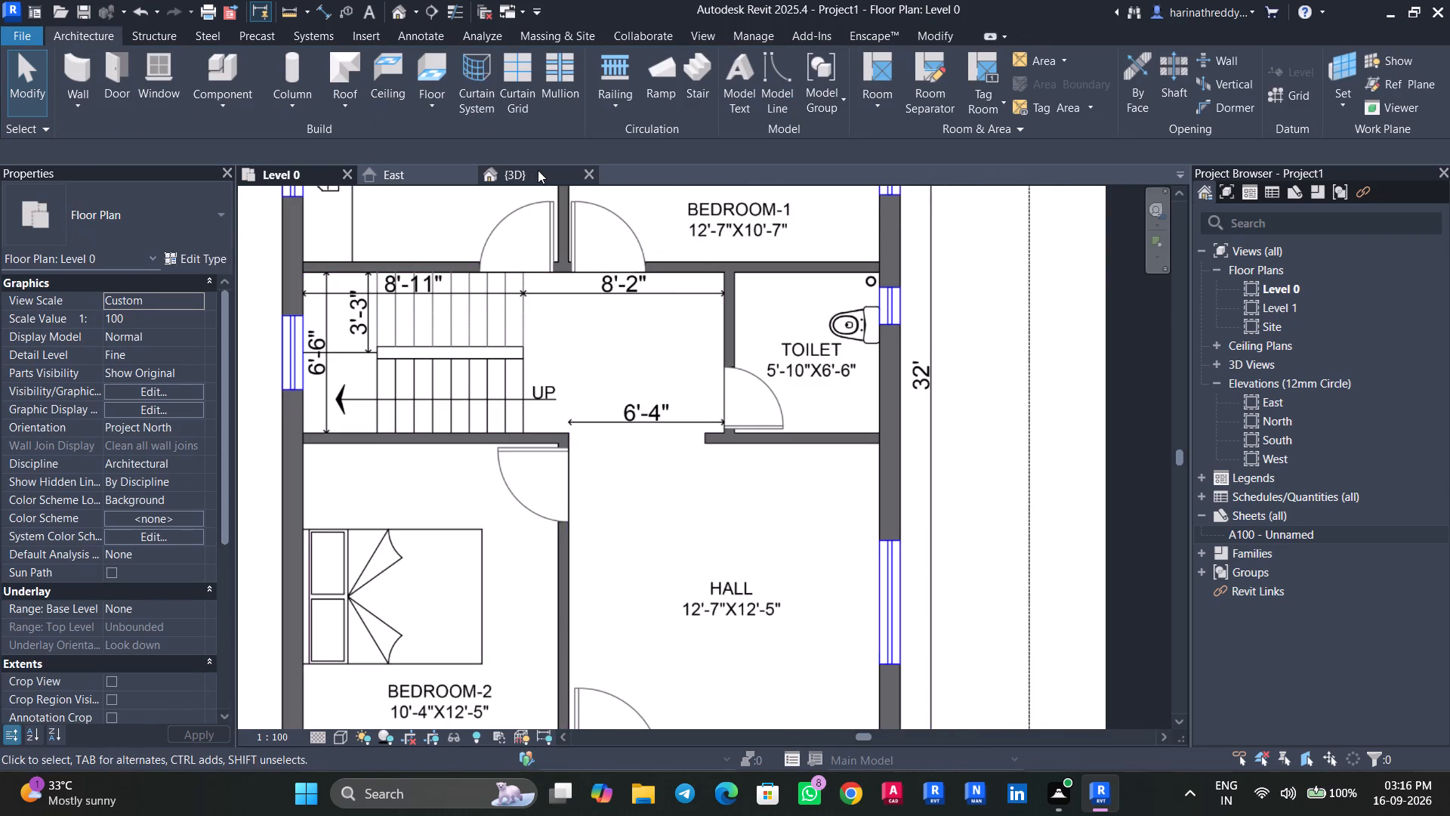
Examine the room floors in the 3D view from above, from the sides and from underneath.
{"action": "left_click", "coordinate": [538, 170]}
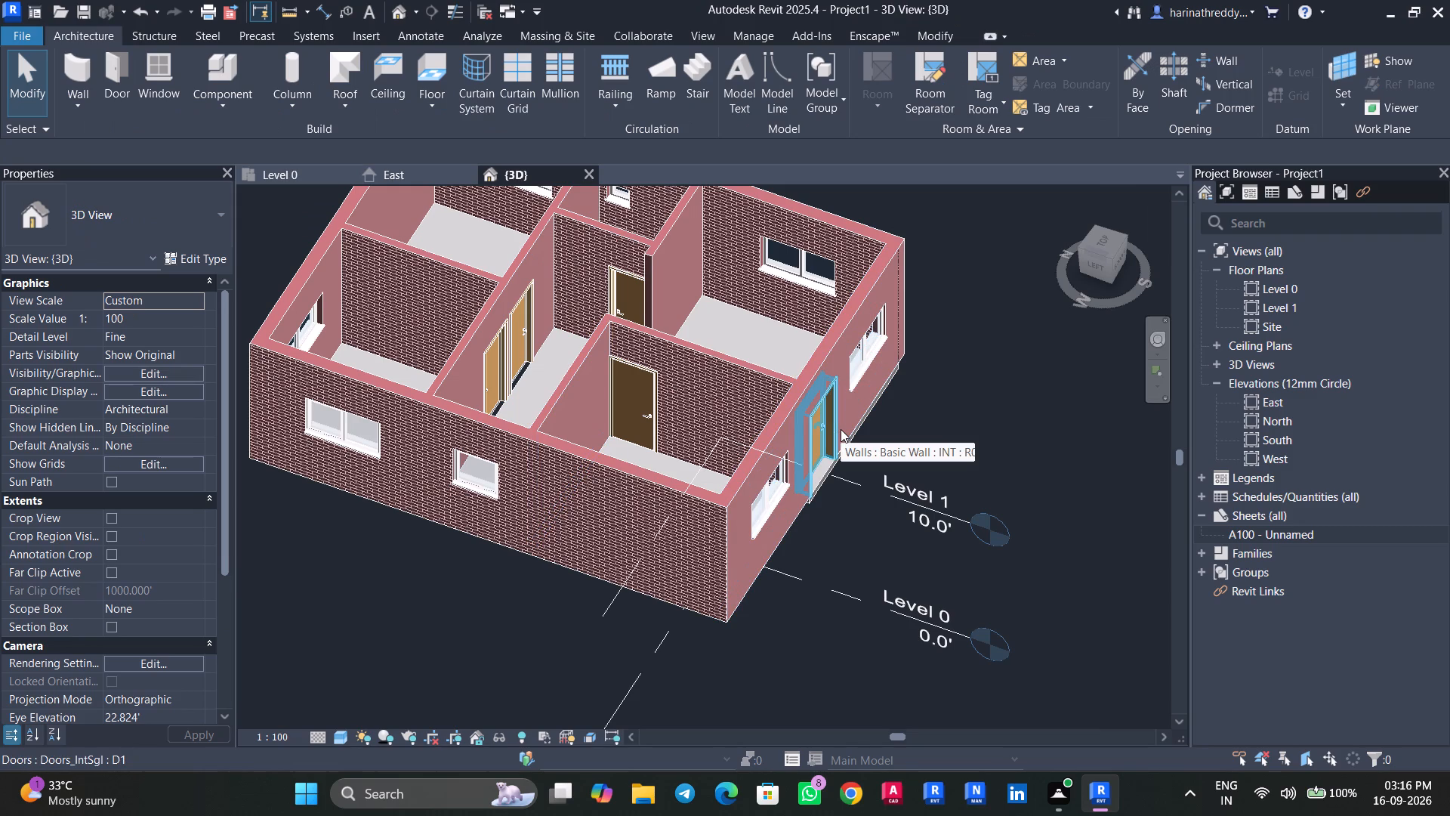
{"action": "middle_click_drag", "start_coordinate": [841, 429], "coordinate": [775, 532], "text": "shift"}
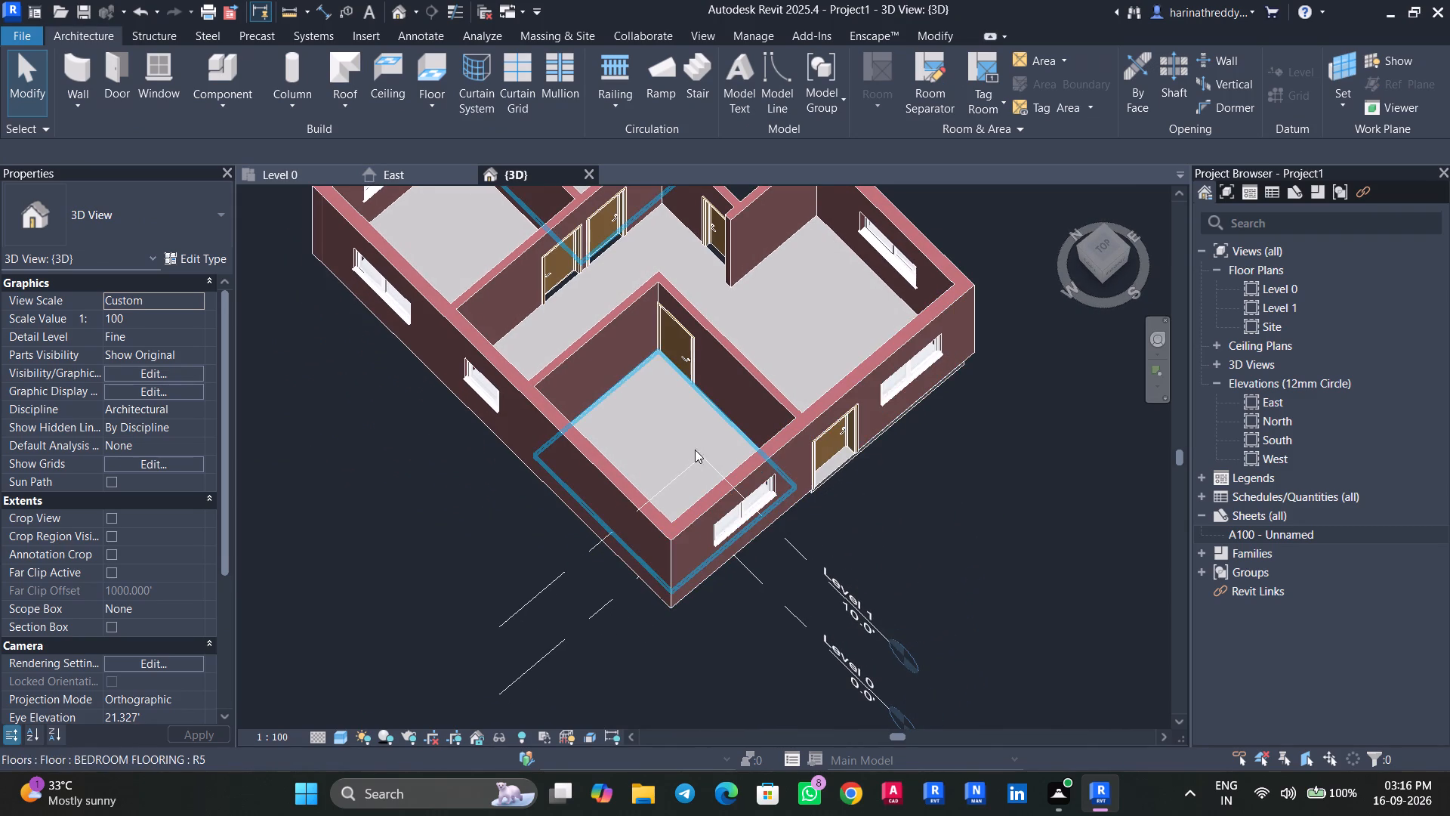
{"action": "middle_click_drag", "start_coordinate": [674, 435], "coordinate": [931, 349], "text": "shift"}
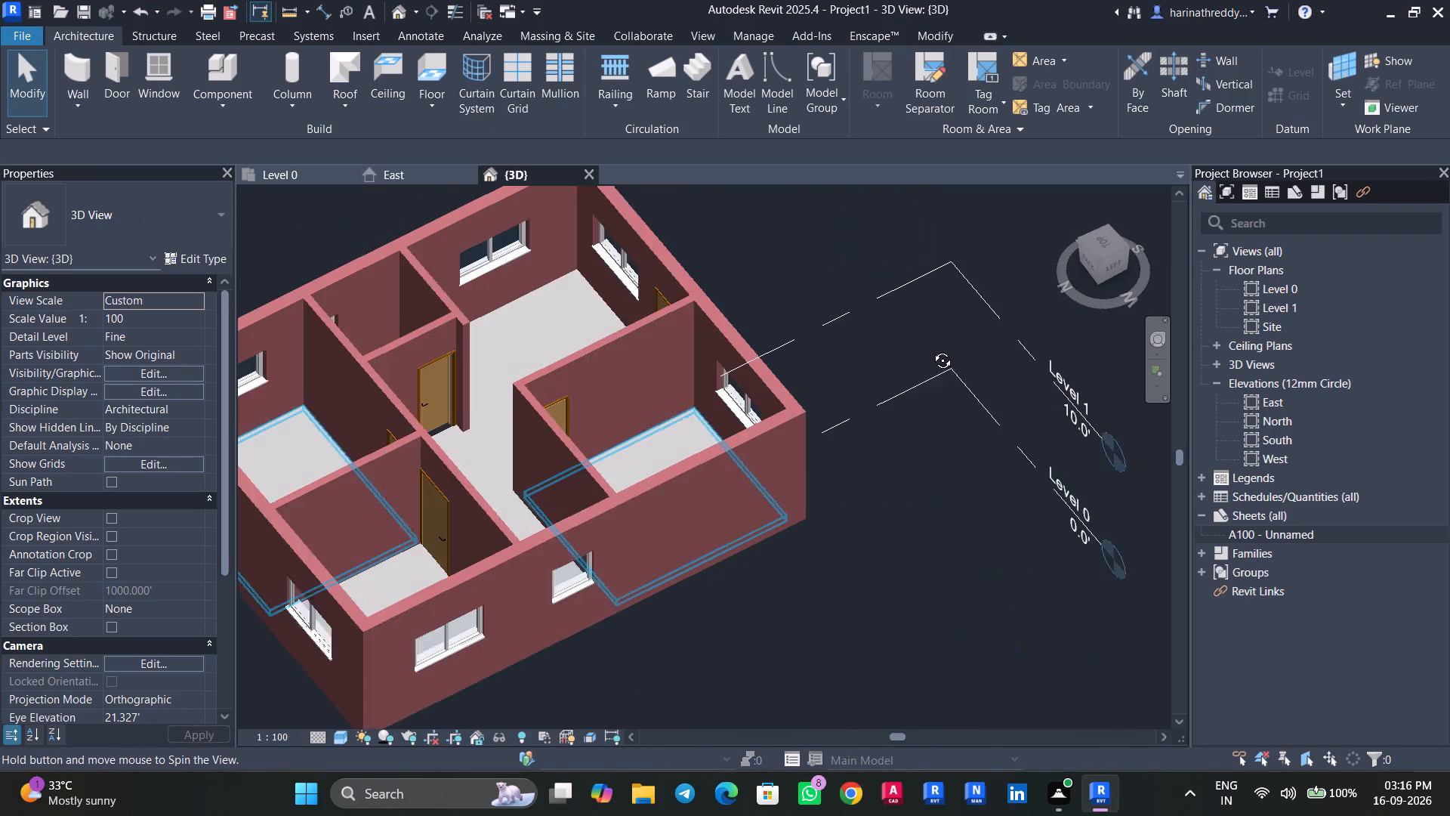
{"action": "middle_click_drag", "start_coordinate": [931, 349], "coordinate": [933, 349], "text": "shift"}
{"action": "middle_click_drag", "start_coordinate": [351, 554], "coordinate": [545, 305], "text": "shift"}
{"action": "middle_click_drag", "start_coordinate": [535, 630], "coordinate": [536, 607], "text": "shift"}
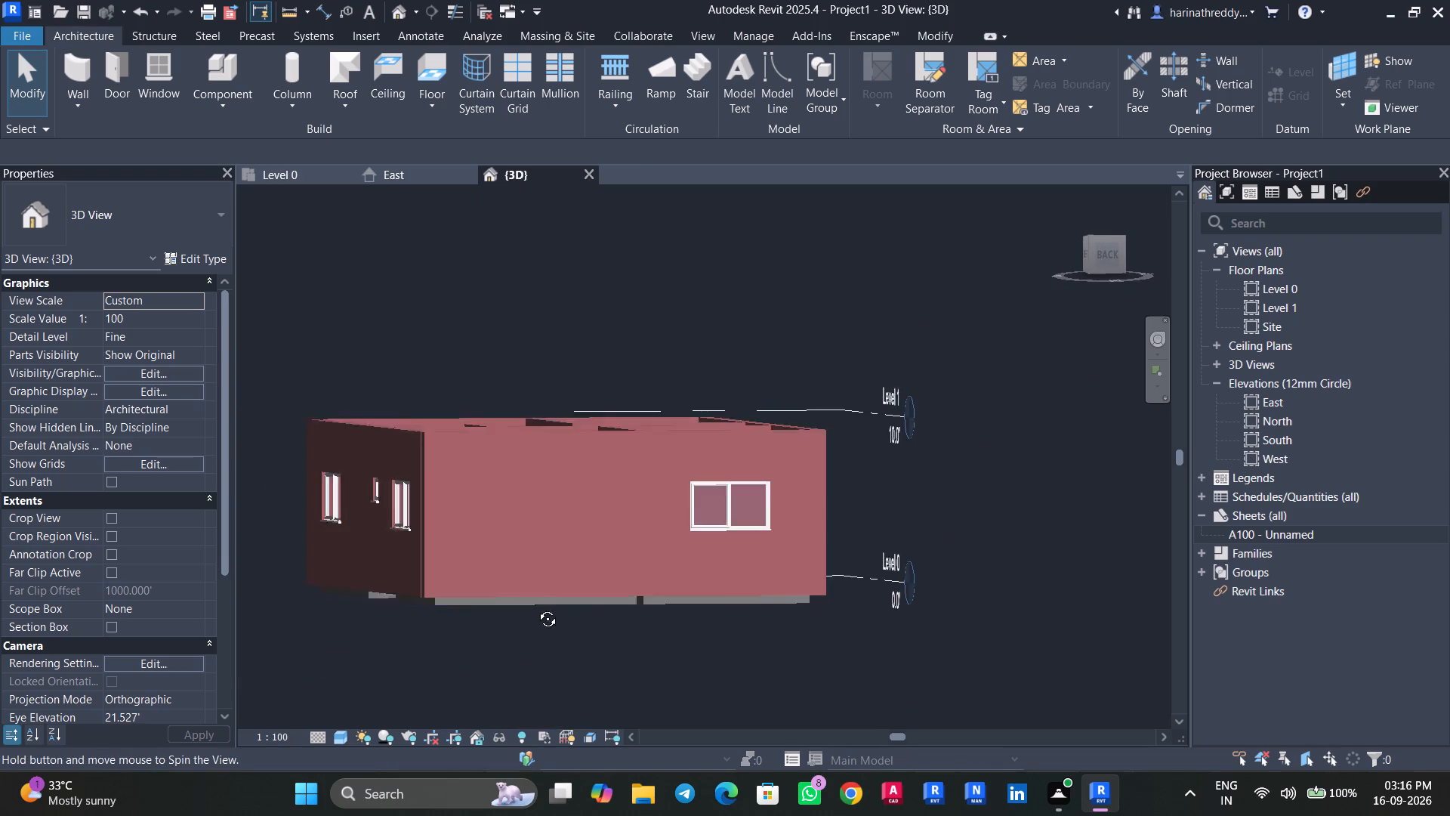
{"action": "middle_click_drag", "start_coordinate": [536, 607], "coordinate": [548, 332], "text": "shift"}
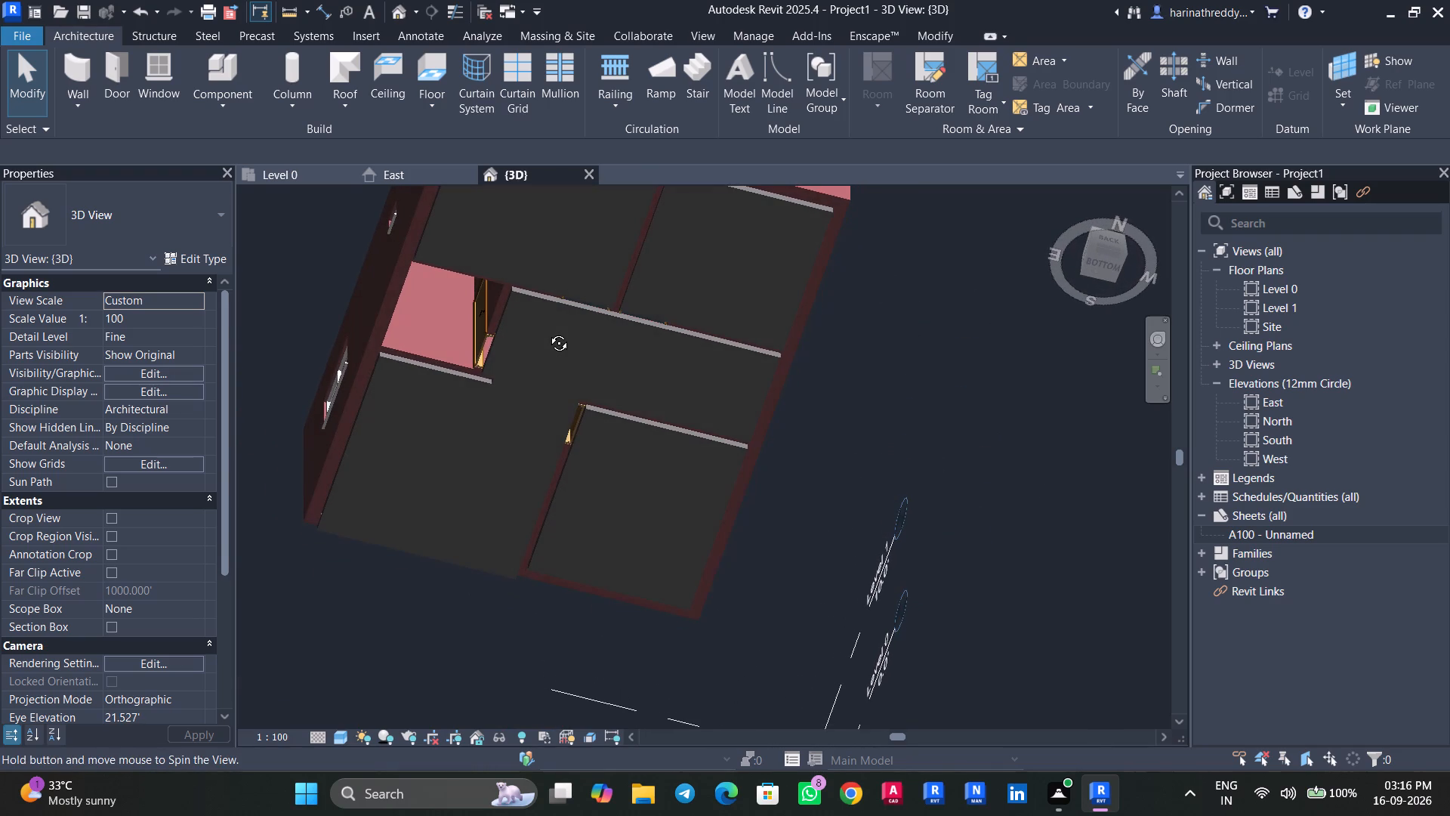
{"action": "middle_click_drag", "start_coordinate": [548, 332], "coordinate": [512, 524], "text": "shift"}
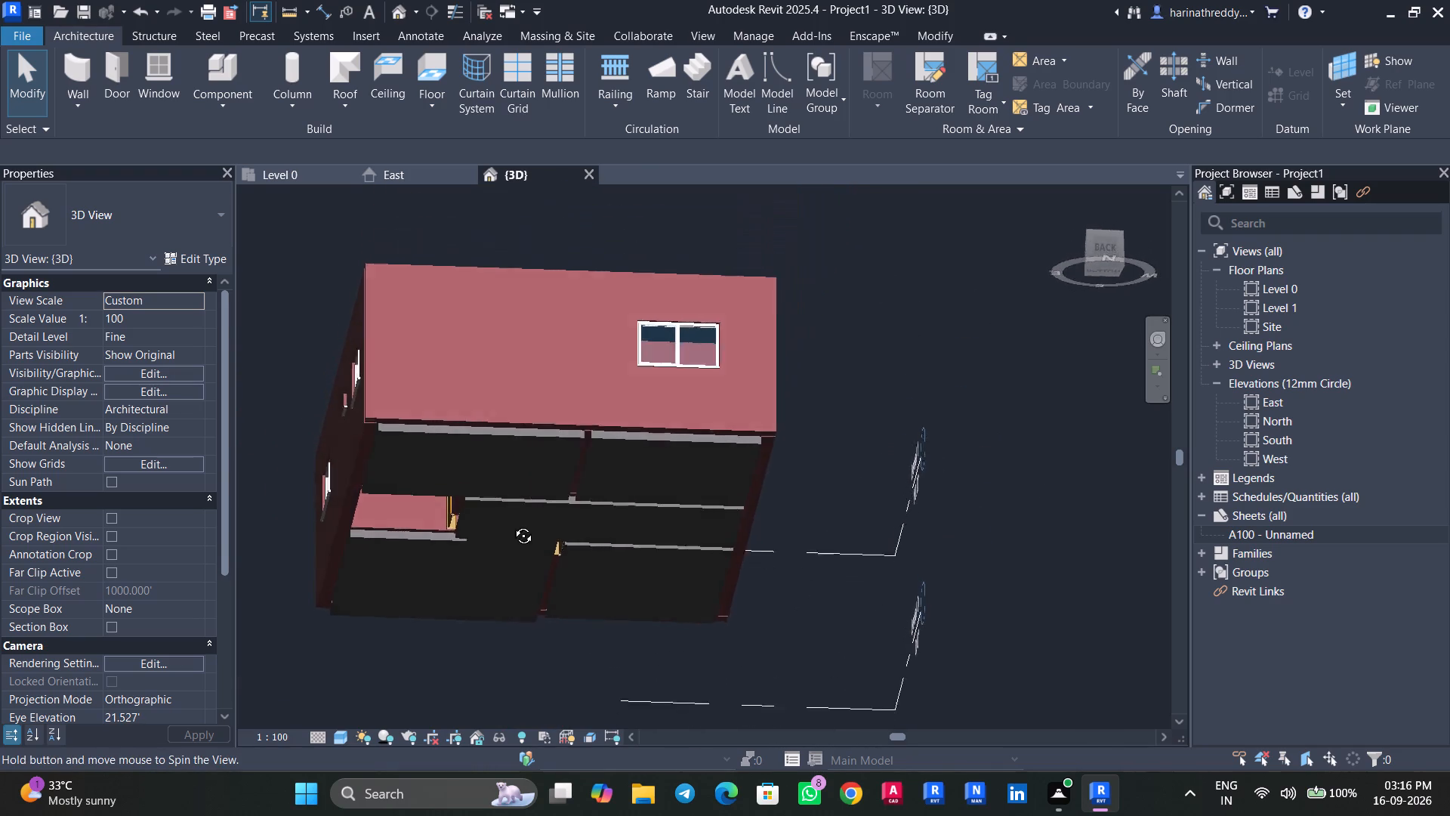
{"action": "middle_click_drag", "start_coordinate": [512, 524], "coordinate": [406, 751], "text": "shift"}
{"action": "middle_click_drag", "start_coordinate": [451, 570], "coordinate": [628, 811], "text": "shift"}
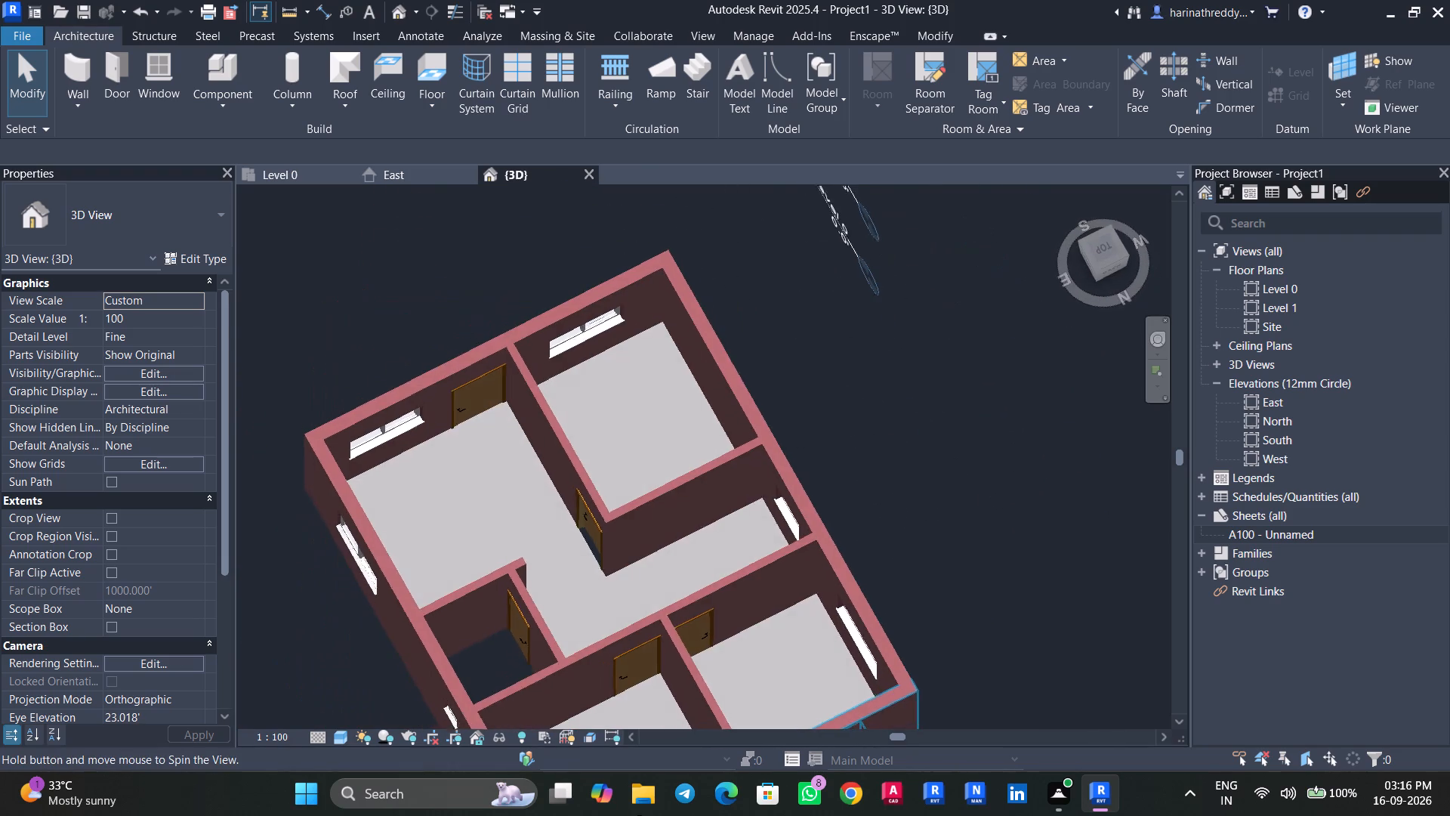
{"action": "middle_click_drag", "start_coordinate": [628, 811], "coordinate": [575, 761], "text": "shift"}
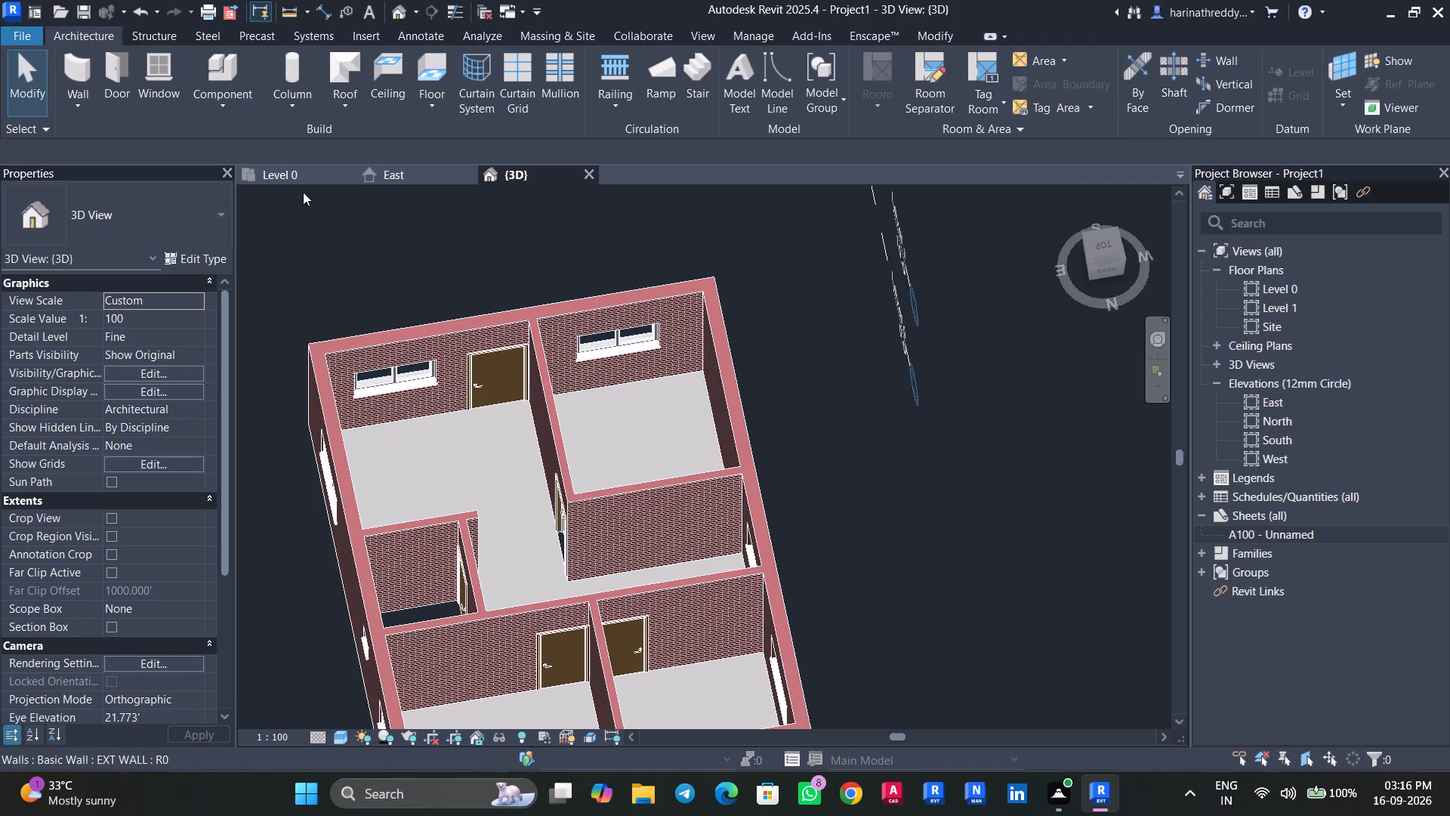
Start a new architectural floor in the Level 0 plan and duplicate the HALL FLOORING type as TOILET FLOORING.
{"action": "left_click", "coordinate": [297, 182]}
{"action": "scroll", "coordinate": [648, 496], "scroll_direction": "down", "scroll_amount": 3}
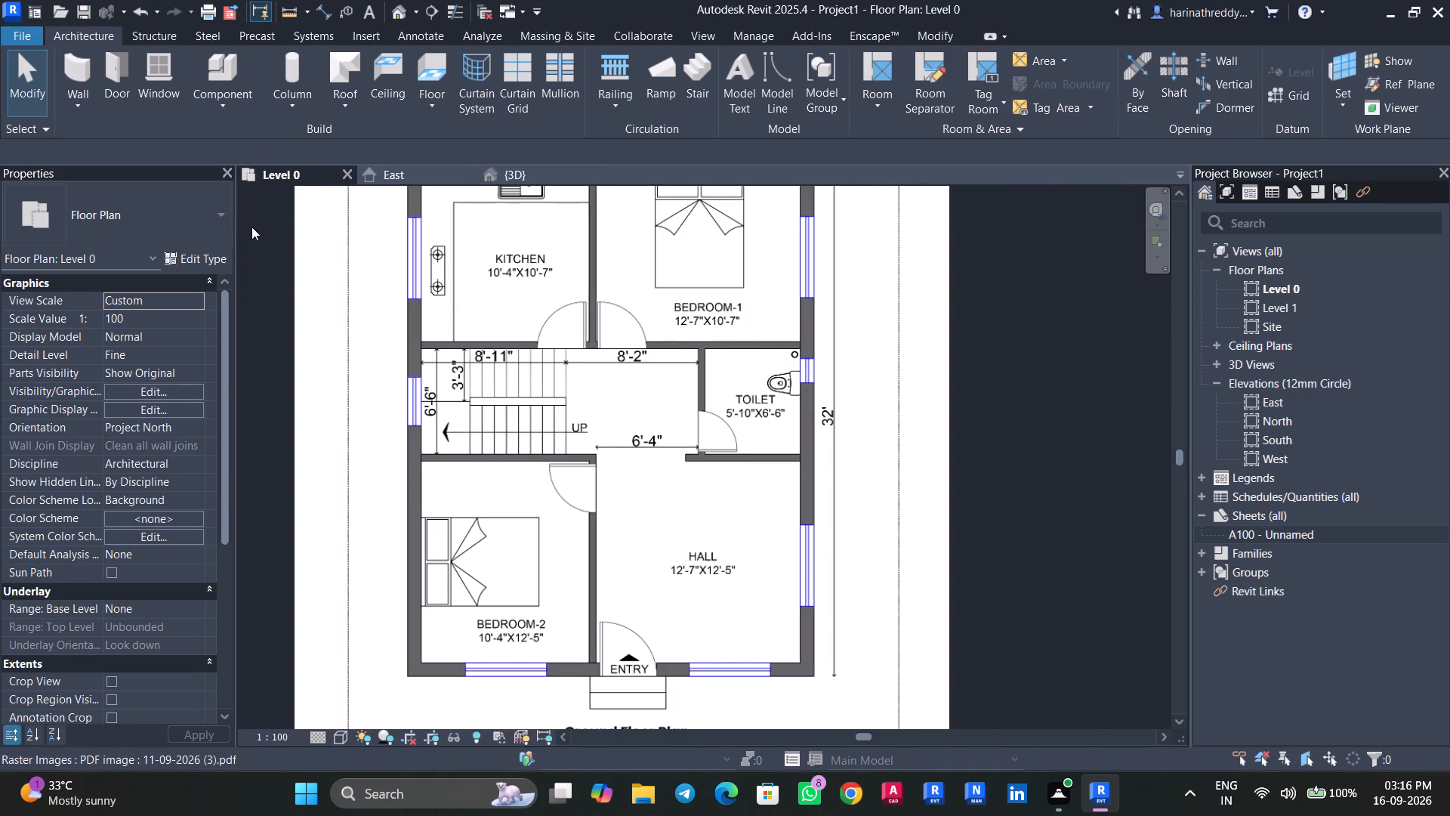
{"action": "left_click", "coordinate": [442, 99]}
{"action": "left_click", "coordinate": [474, 143]}
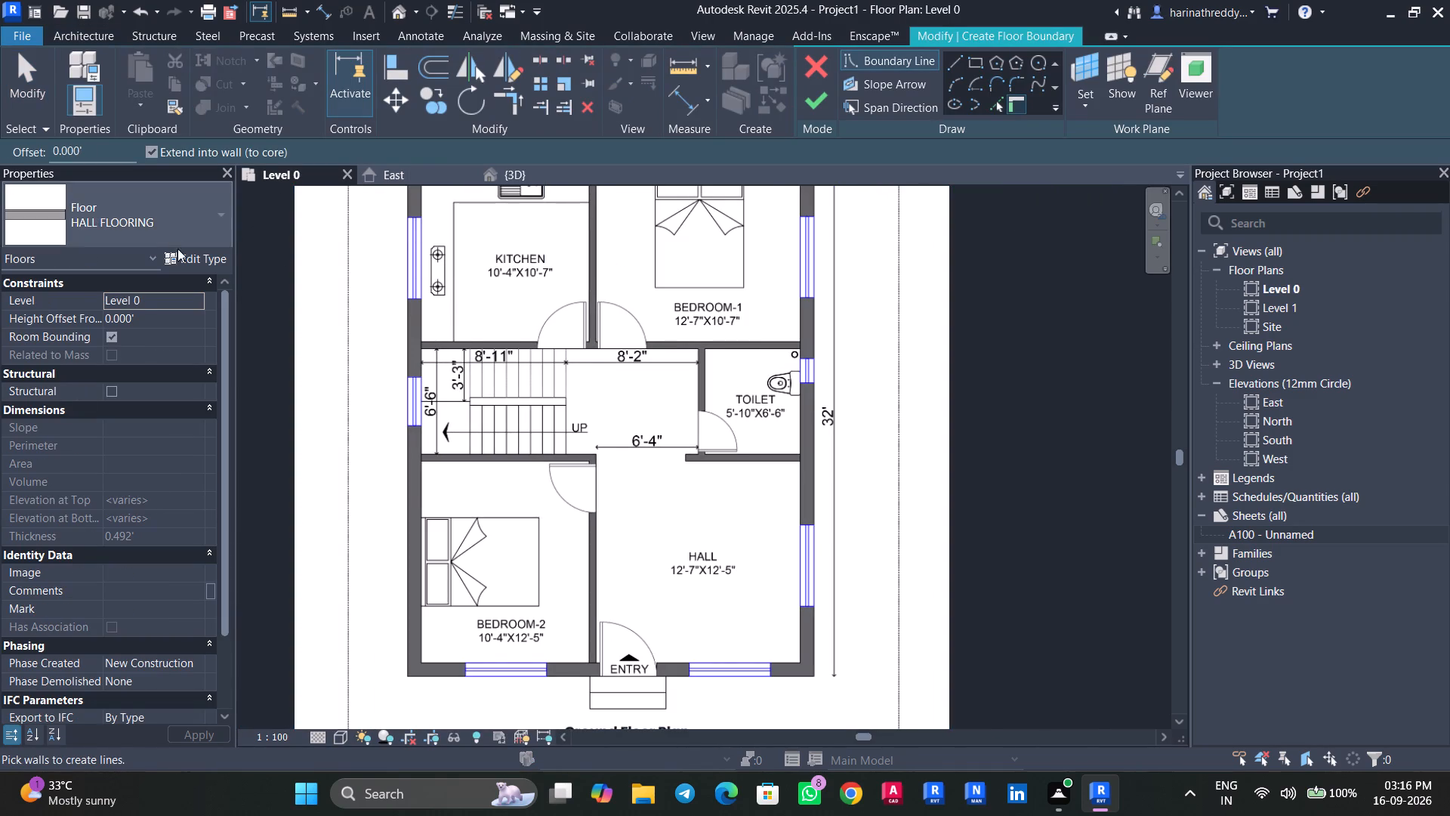
{"action": "left_click", "coordinate": [181, 258]}
{"action": "left_click", "coordinate": [1380, 224]}
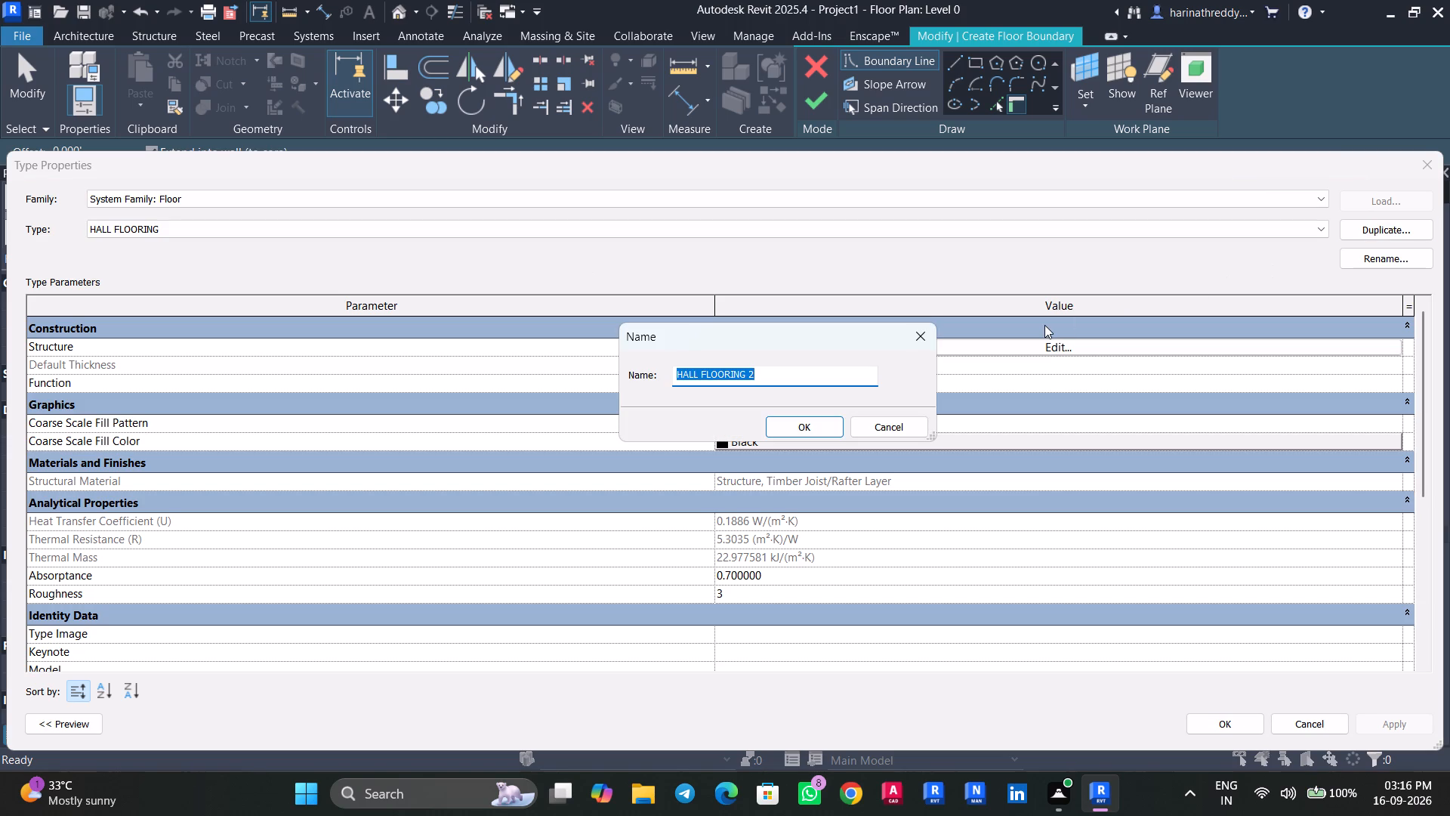
{"action": "type", "text": "TOI"}
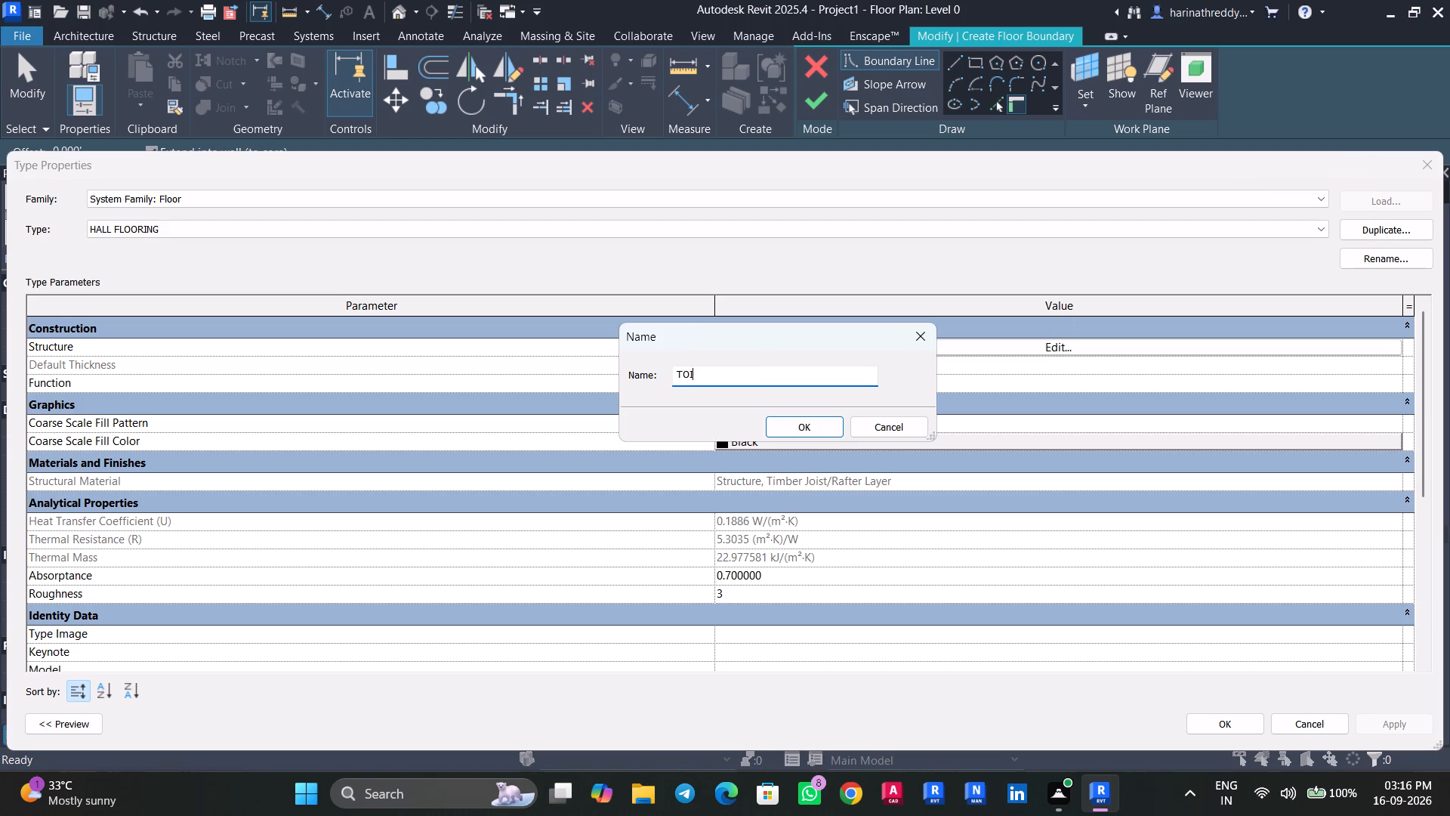
{"action": "type", "text": "LET FLOORING"}
{"action": "left_click", "coordinate": [821, 432]}
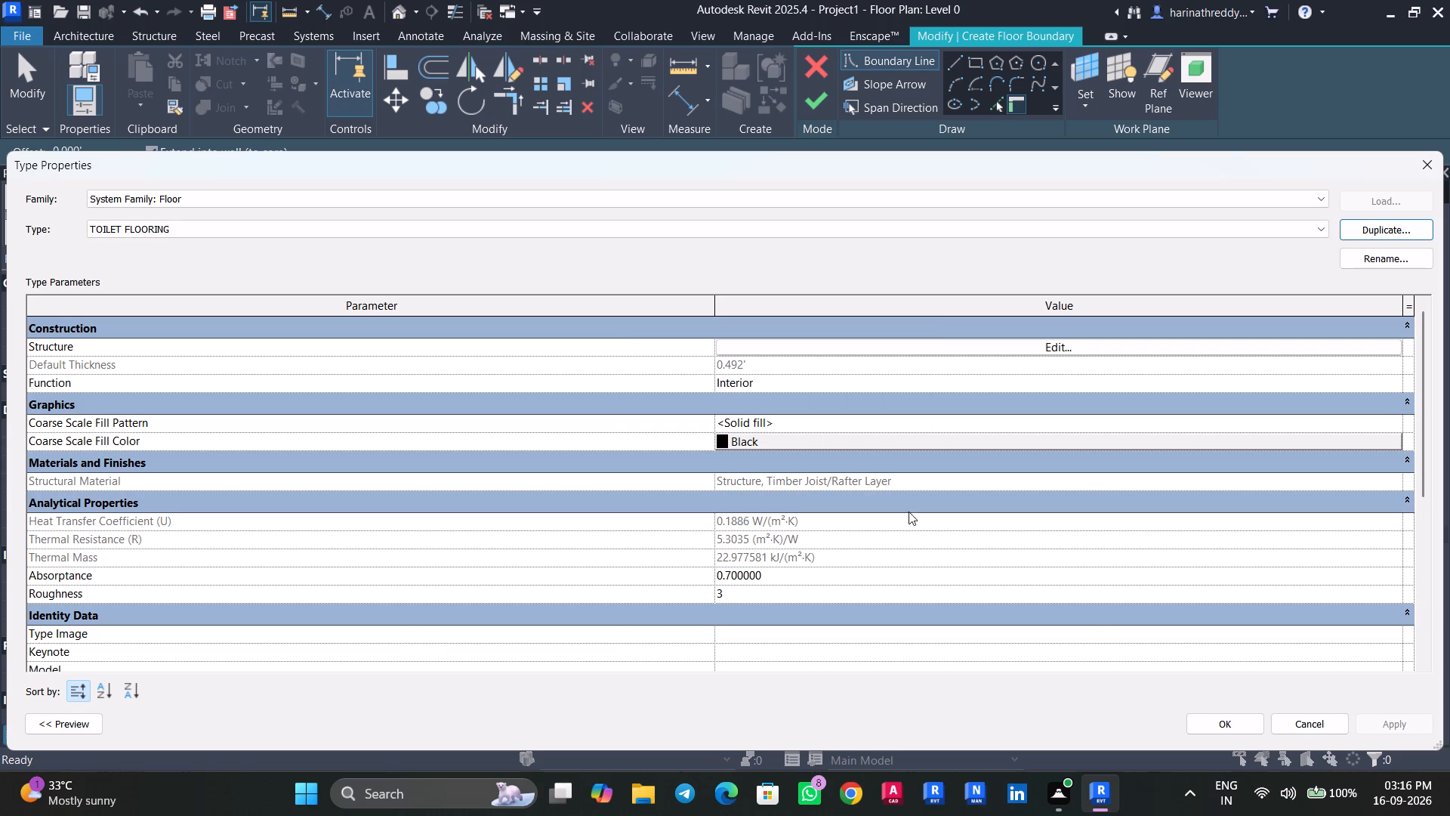
{"action": "left_click", "coordinate": [1228, 733]}
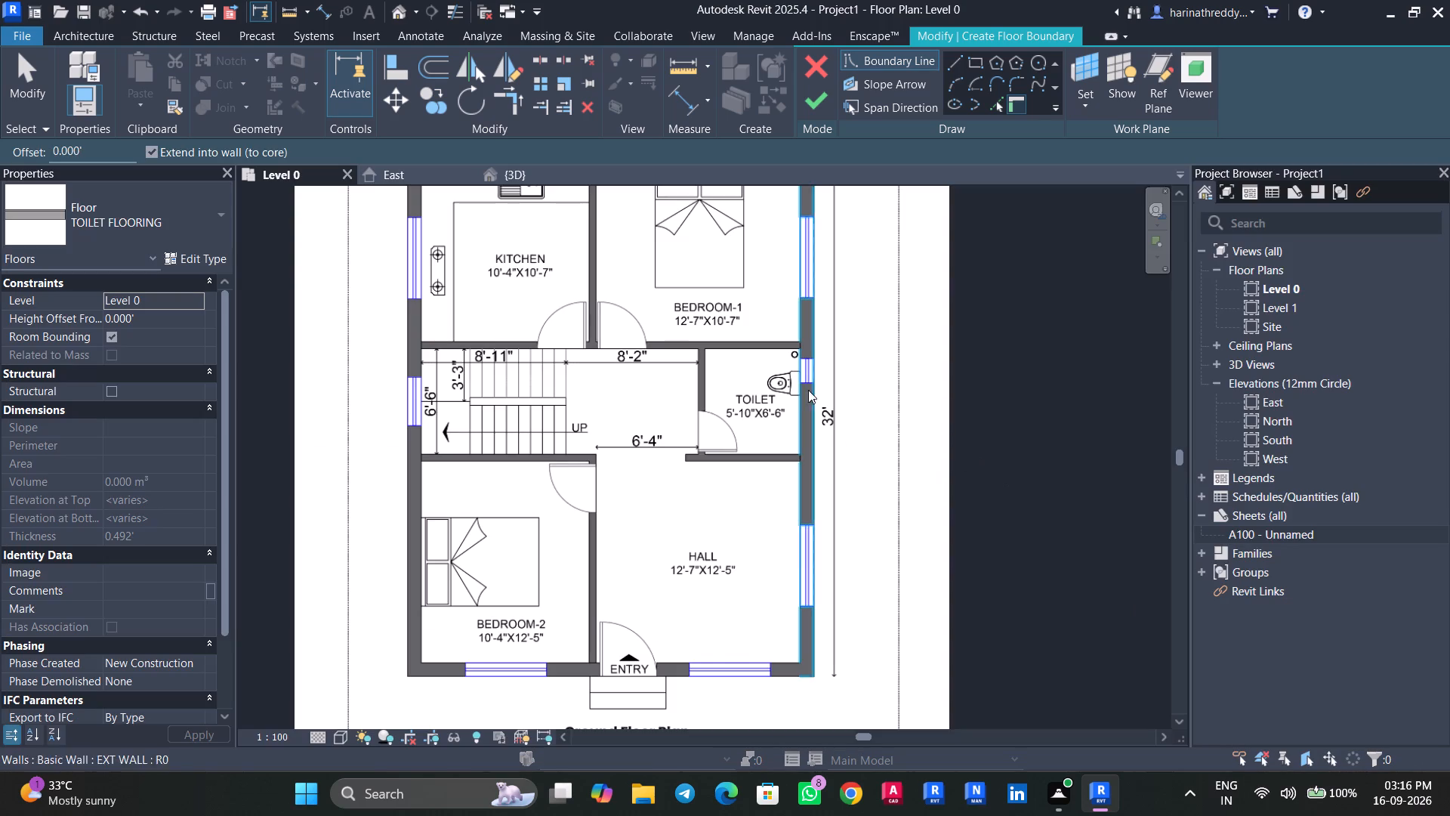
Sketch a rectangular floor boundary about 5.8' by 6.42' along the inner wall faces of the toilet.
{"action": "scroll", "coordinate": [776, 405], "scroll_direction": "up", "scroll_amount": 6}
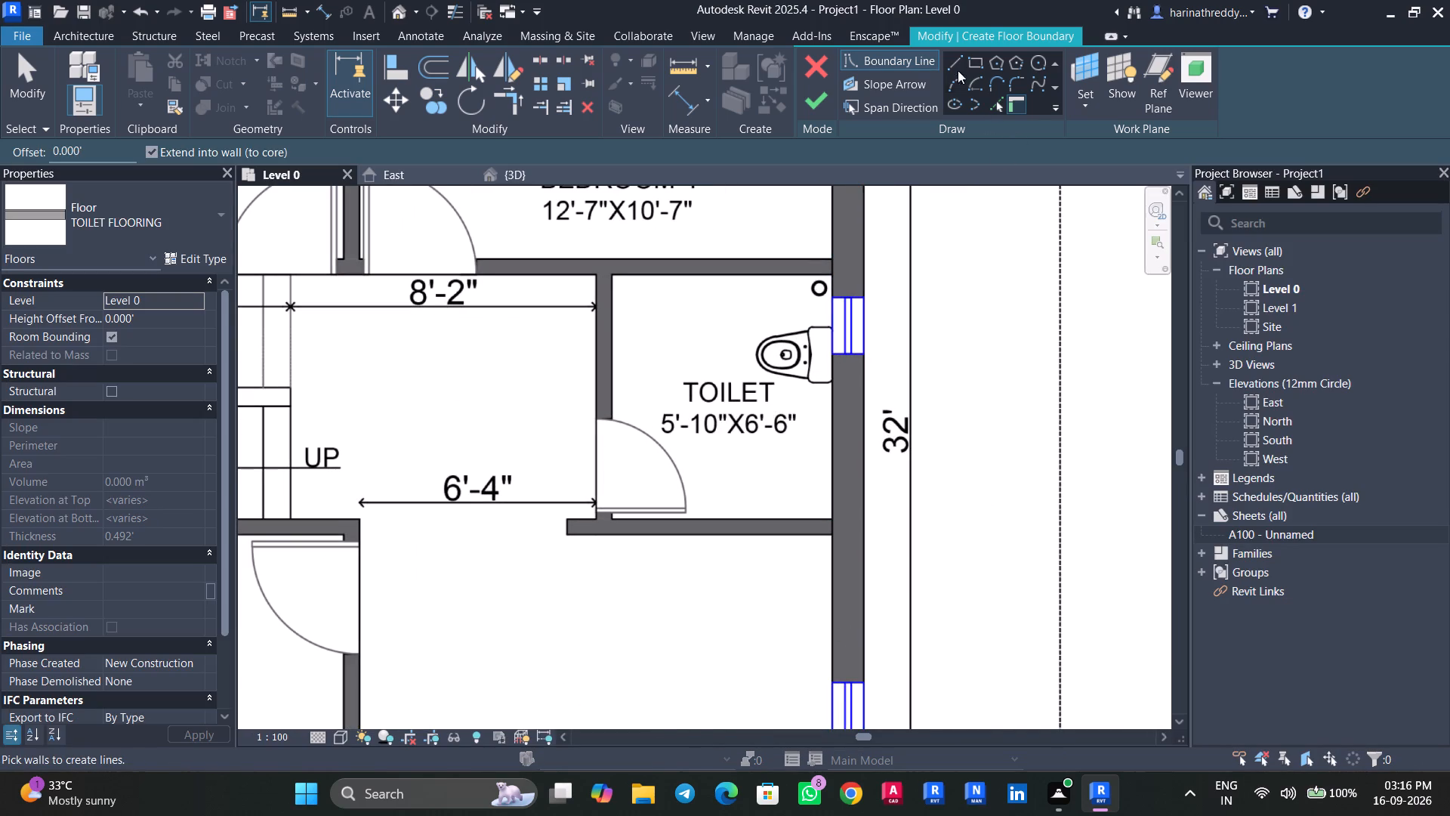
{"action": "left_click", "coordinate": [969, 62]}
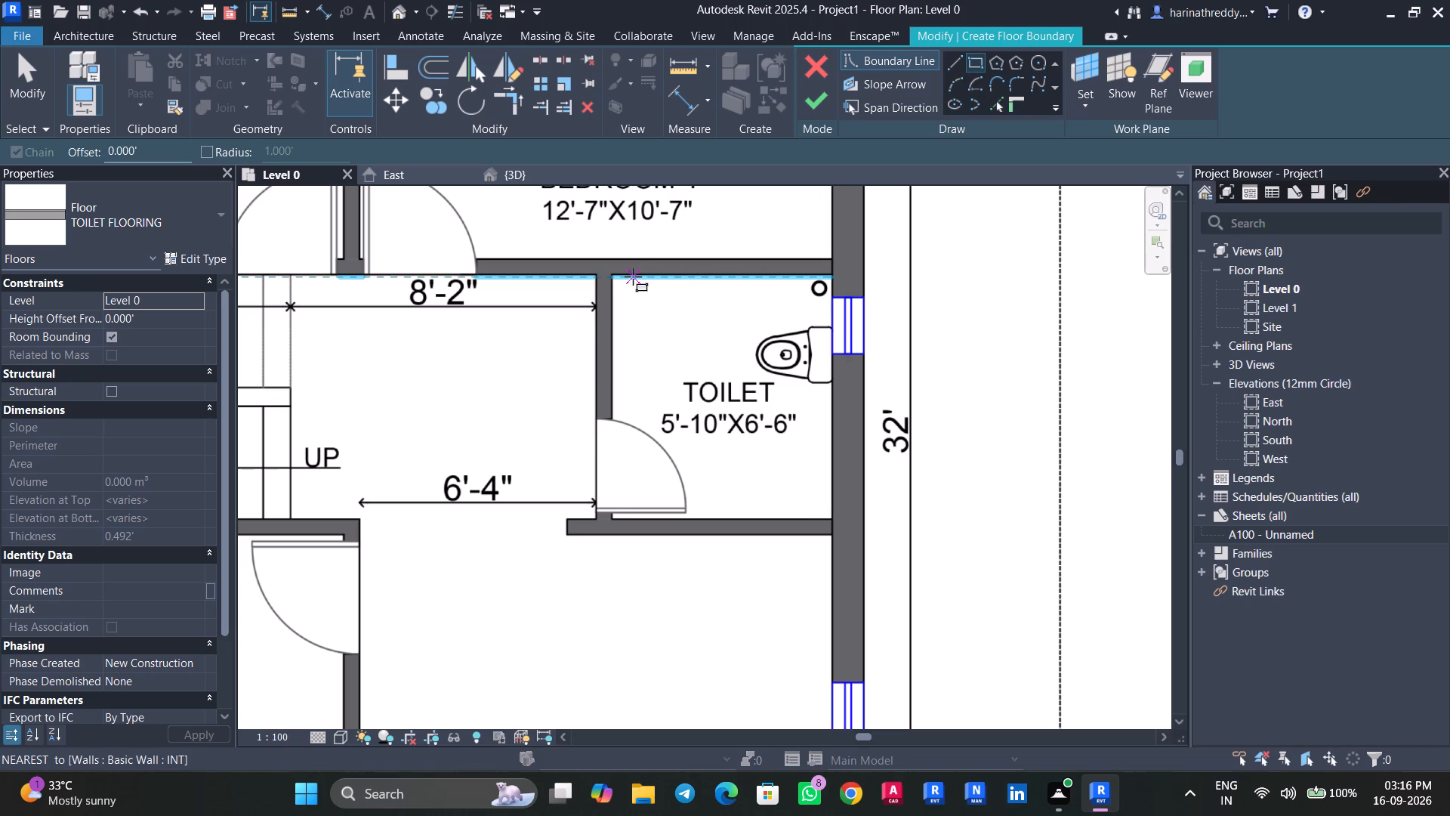
{"action": "left_click", "coordinate": [615, 274]}
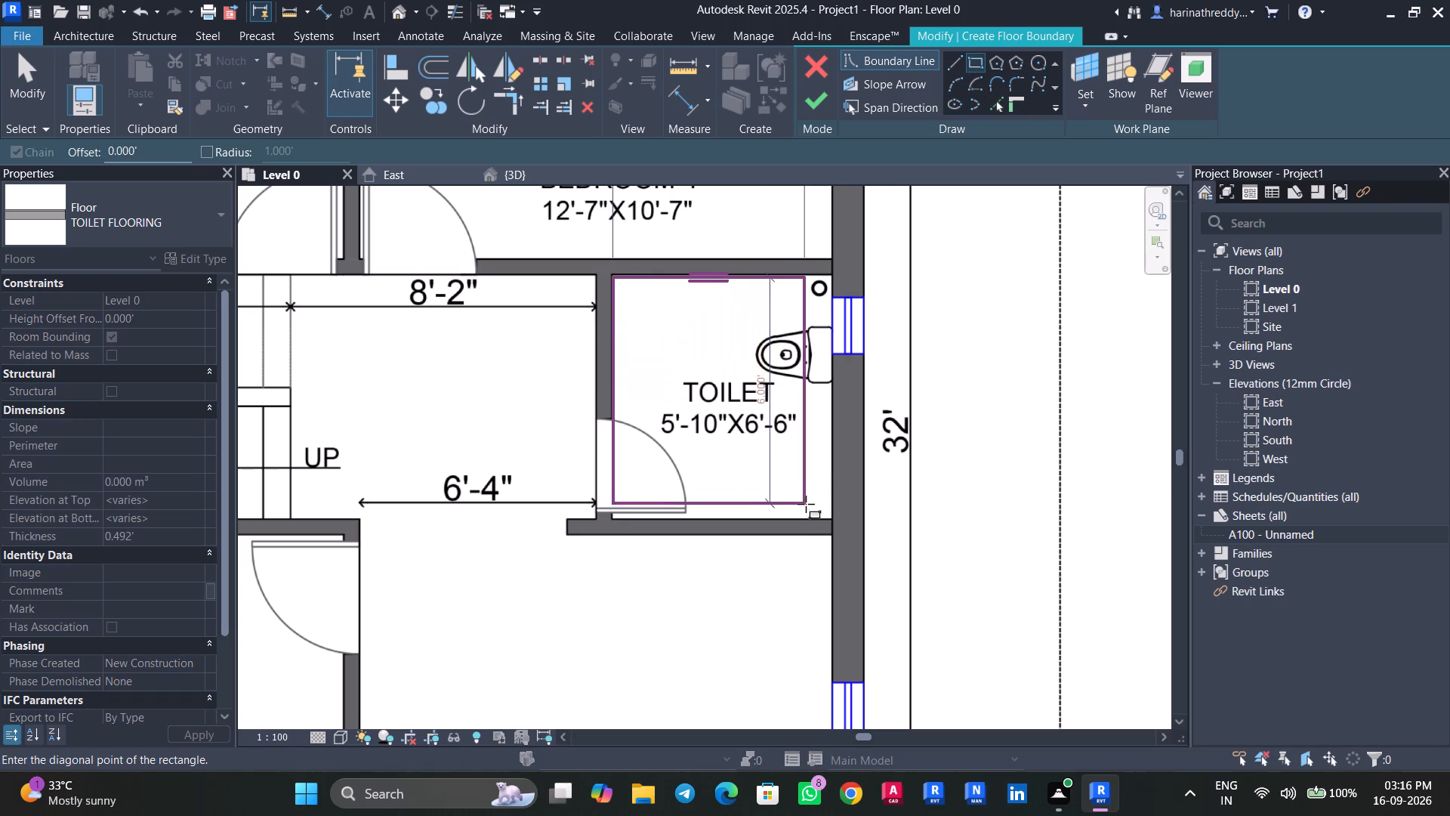
{"action": "left_click", "coordinate": [831, 518]}
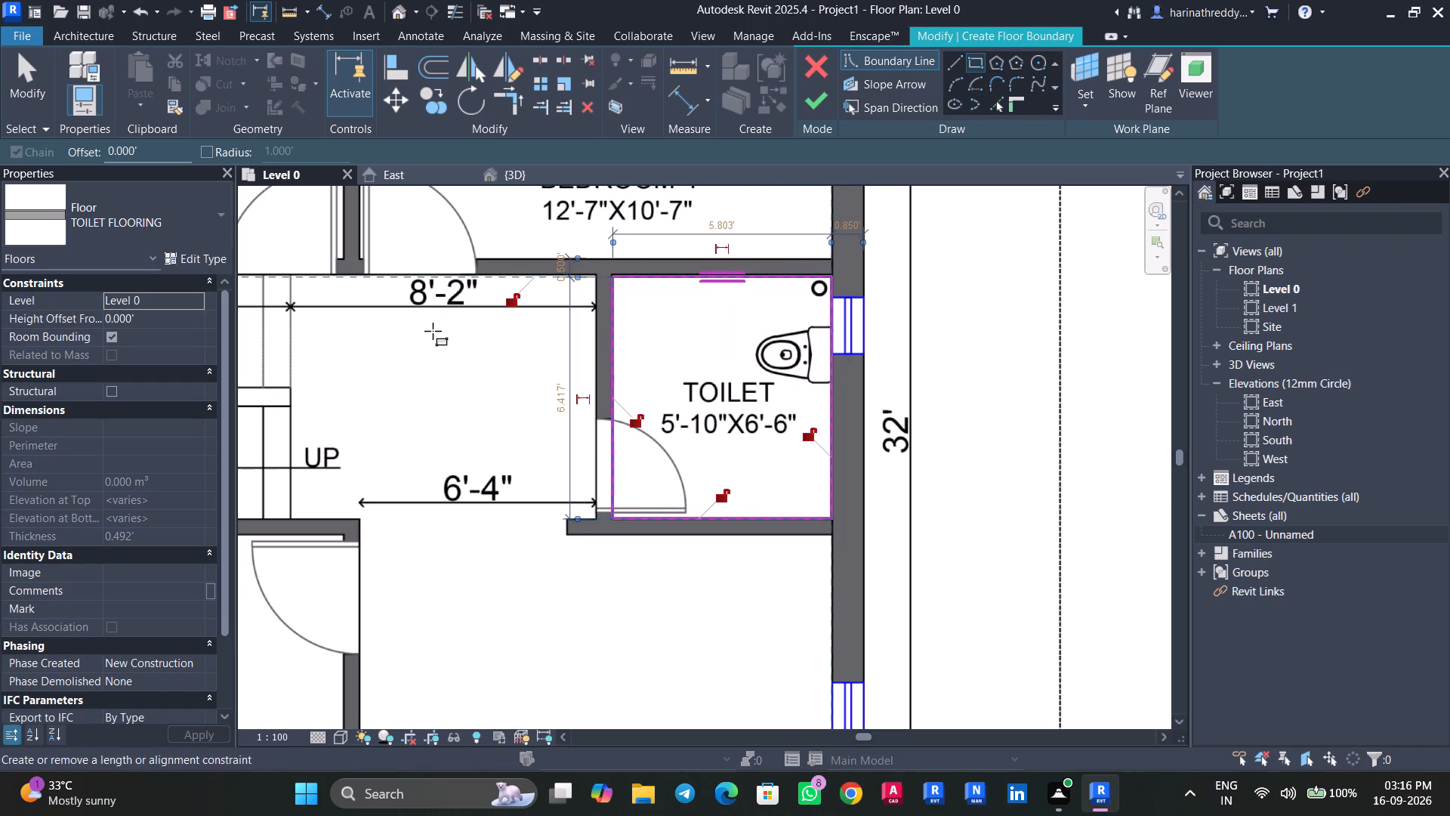
Review the TOILET FLOORING type properties and its layer structure.
{"action": "left_click", "coordinate": [189, 255]}
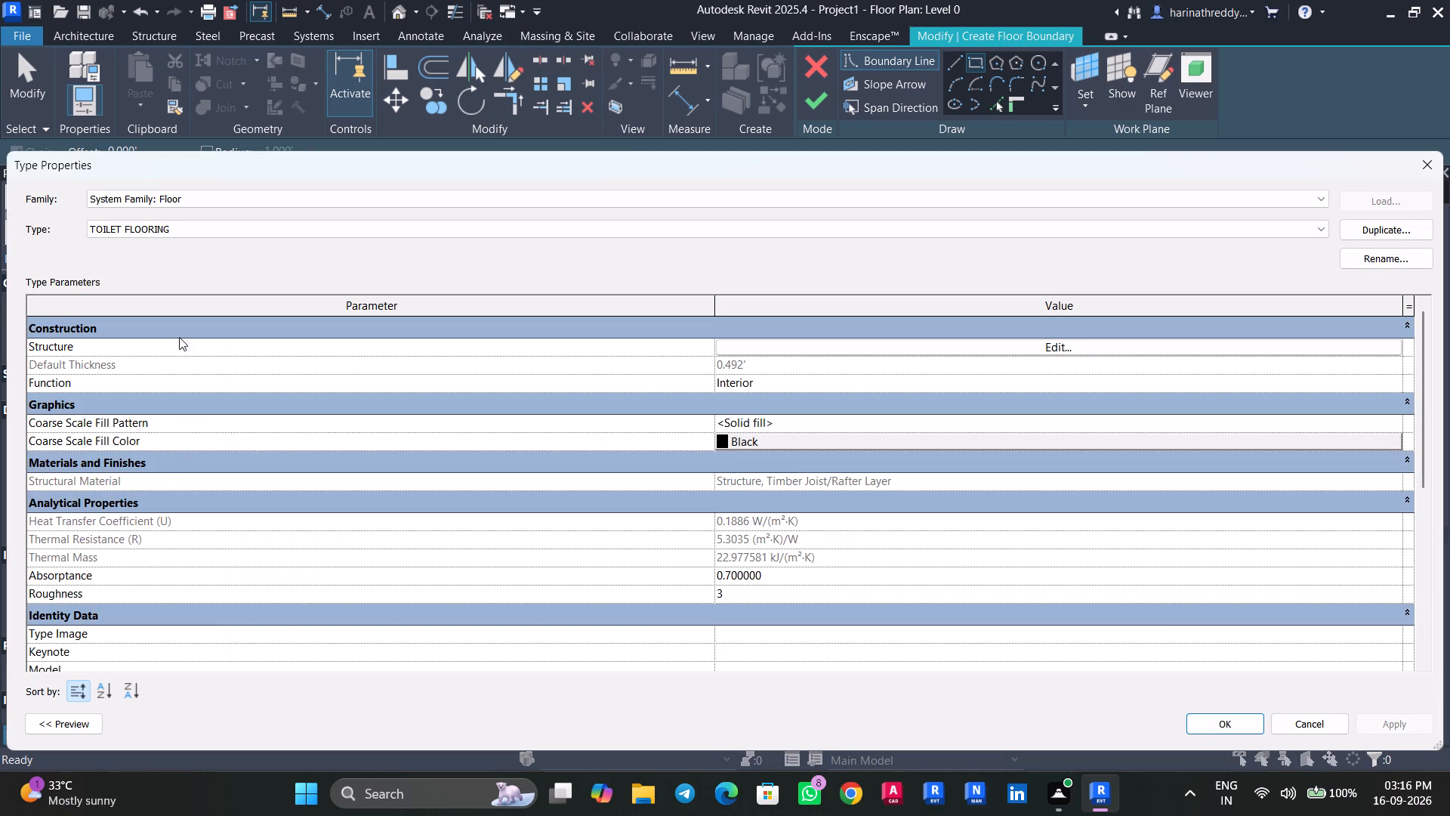
{"action": "scroll", "coordinate": [173, 438], "scroll_direction": "down", "scroll_amount": 6}
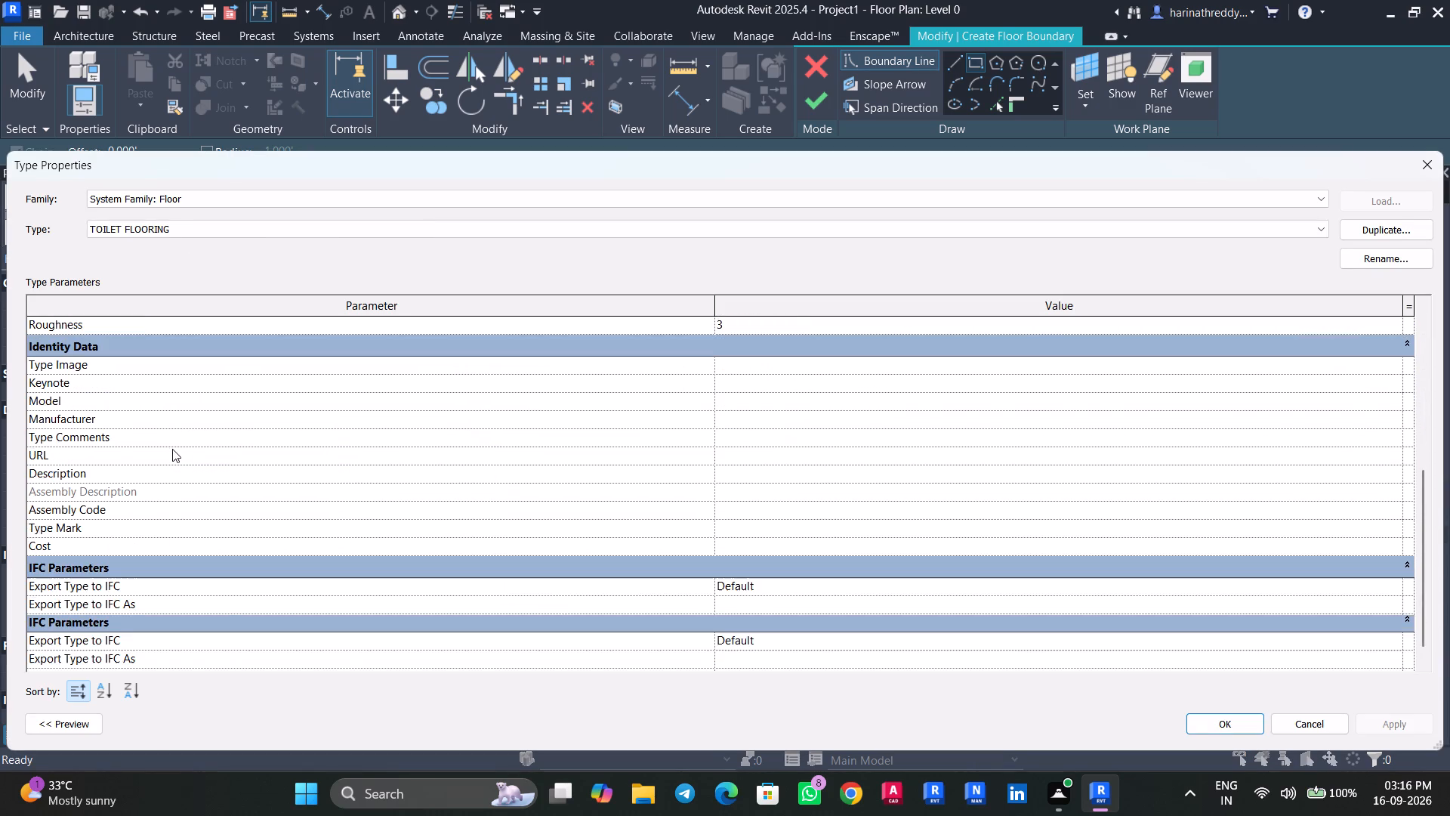
{"action": "scroll", "coordinate": [172, 449], "scroll_direction": "down", "scroll_amount": 3}
{"action": "scroll", "coordinate": [172, 449], "scroll_direction": "up", "scroll_amount": 9}
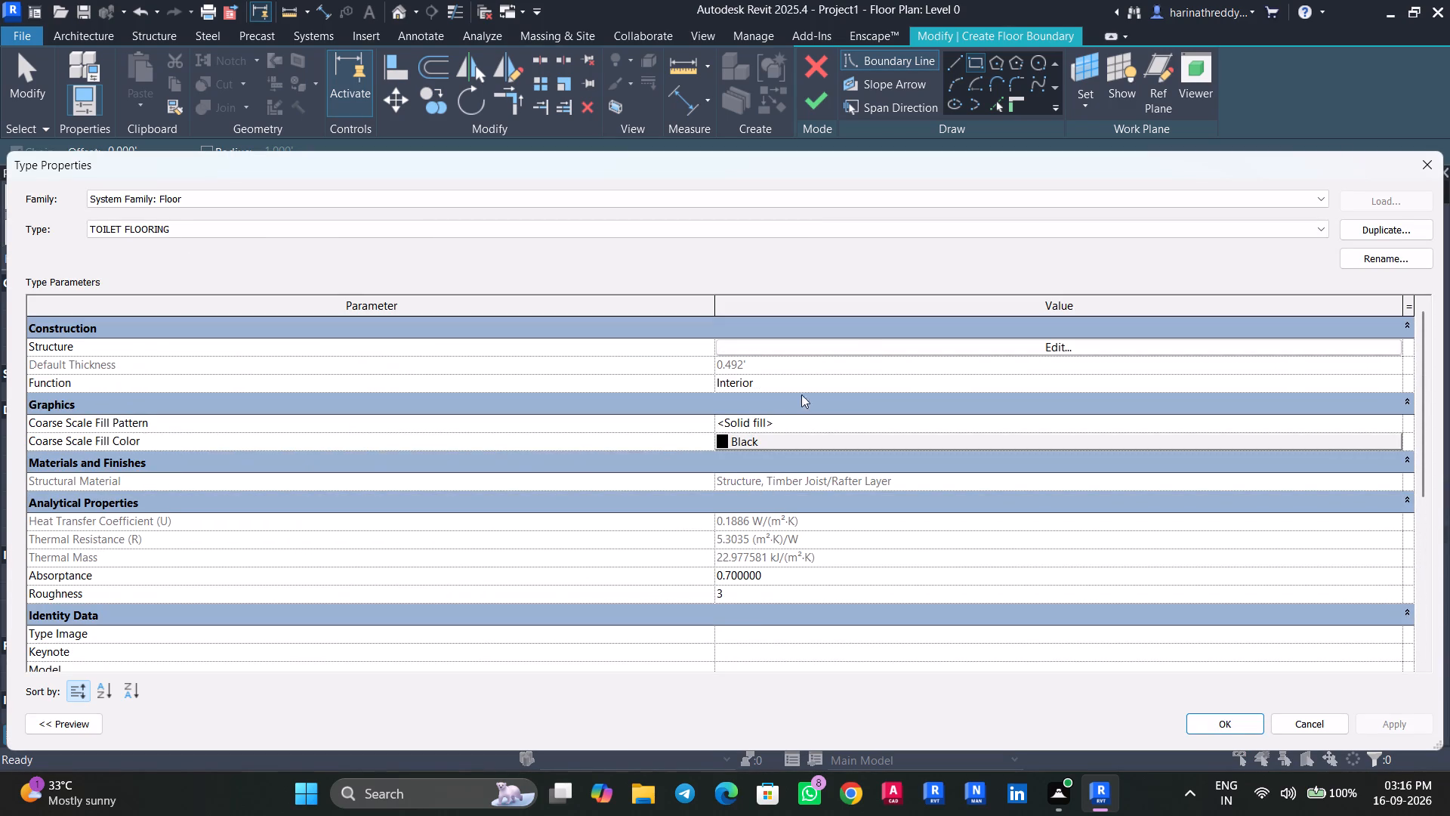
{"action": "left_click", "coordinate": [853, 342]}
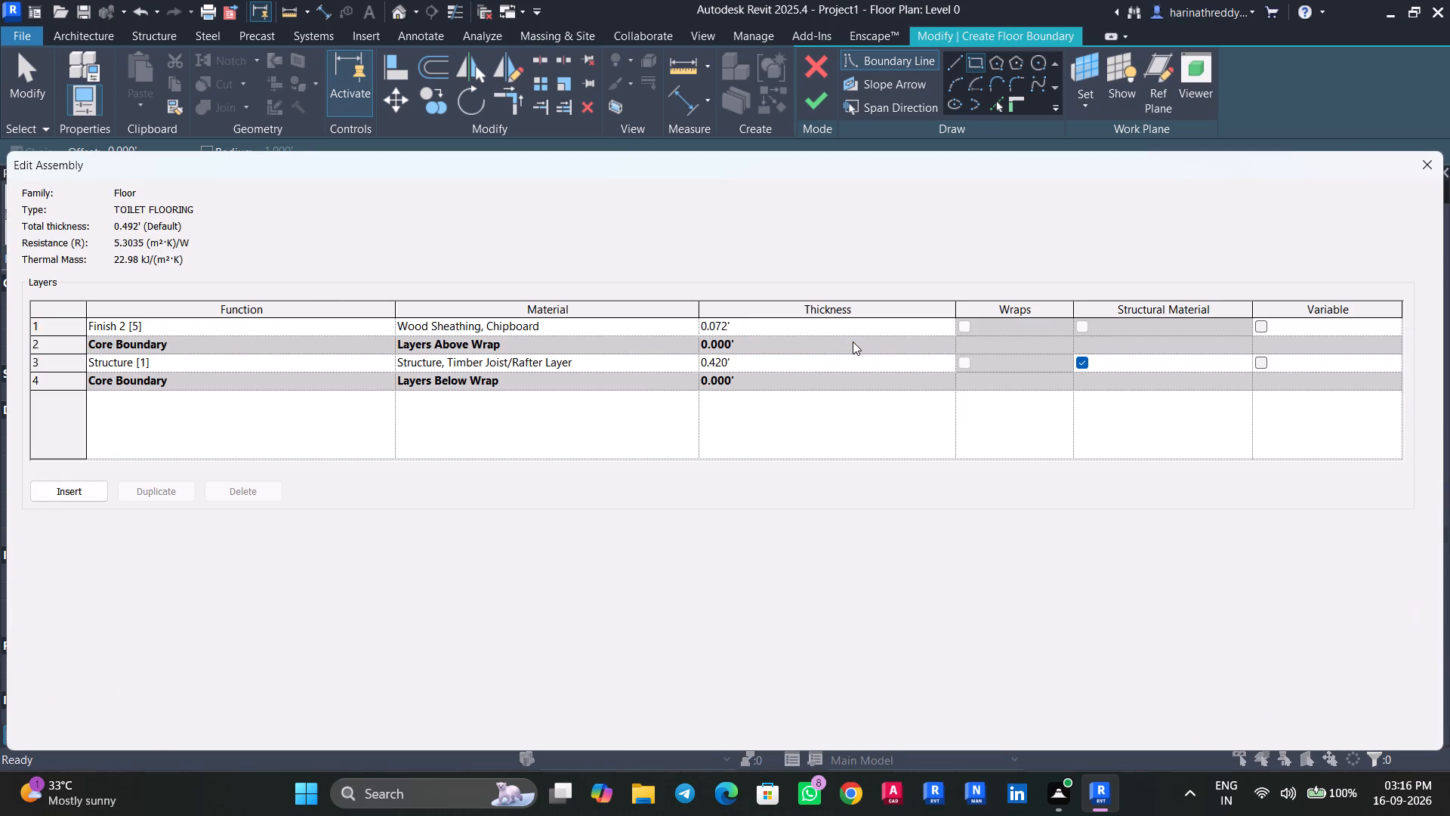
{"action": "left_click", "coordinate": [1202, 661]}
{"action": "left_click", "coordinate": [1202, 672]}
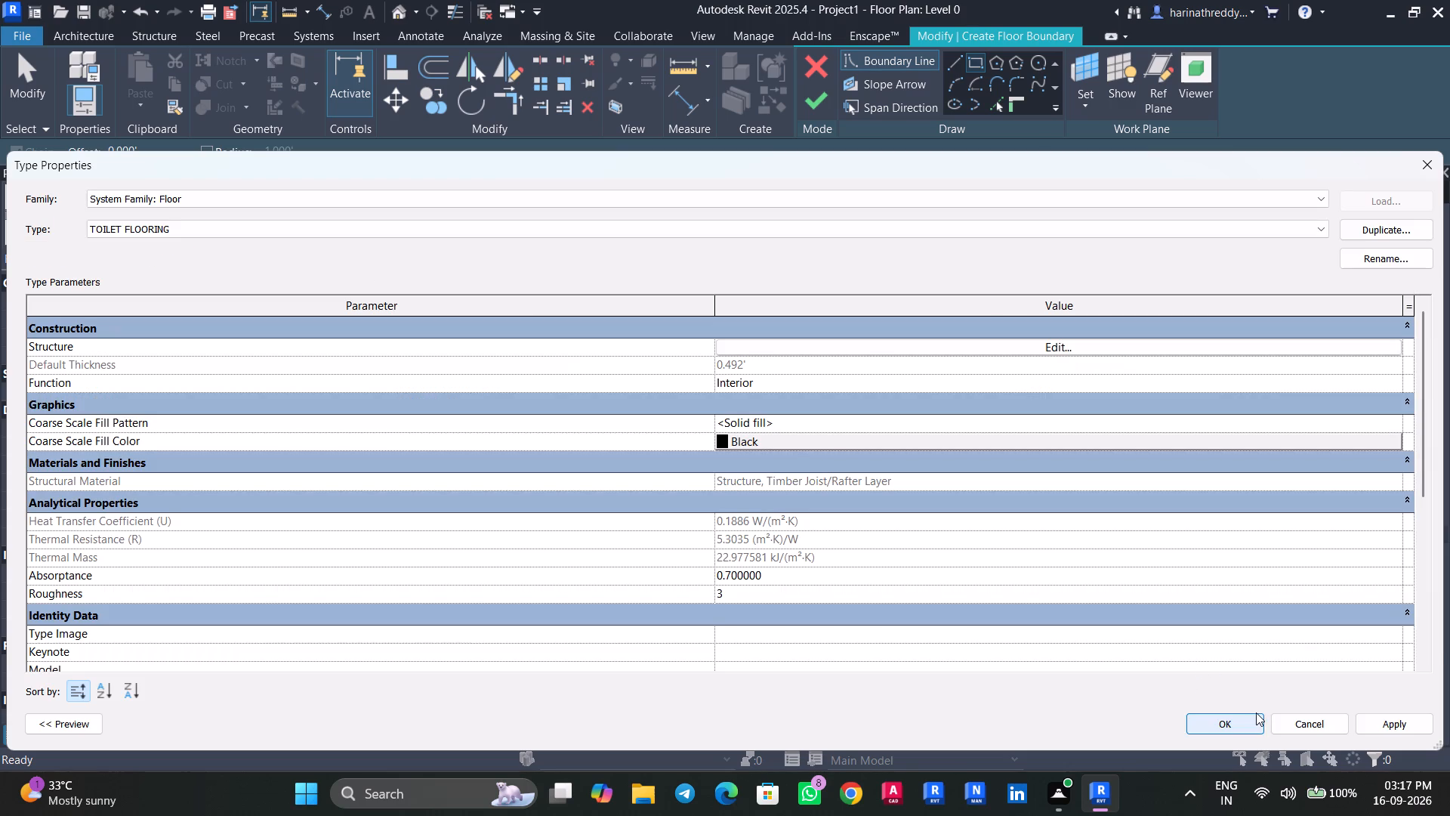
{"action": "left_click", "coordinate": [1397, 731]}
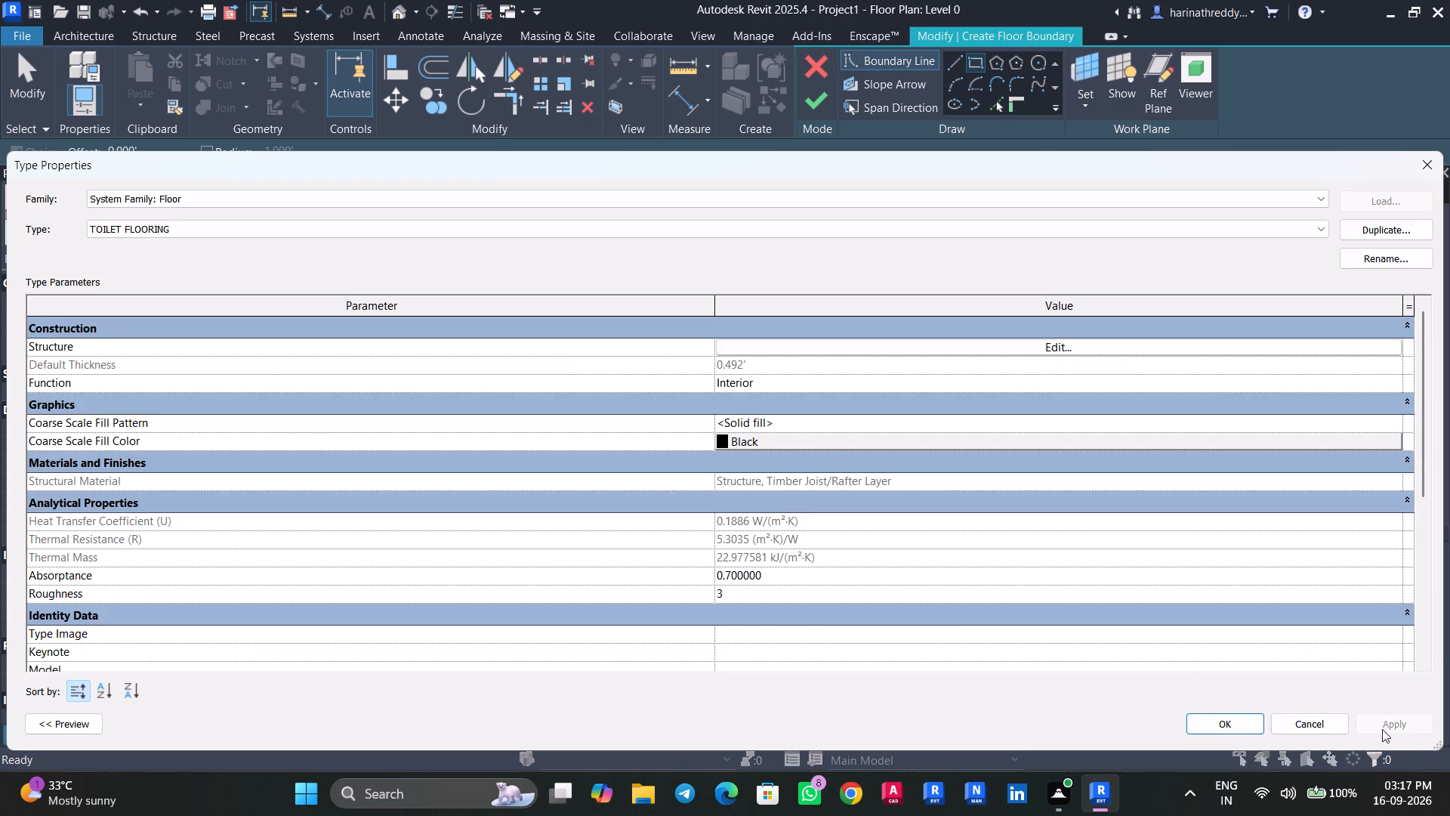
{"action": "left_click", "coordinate": [1236, 713]}
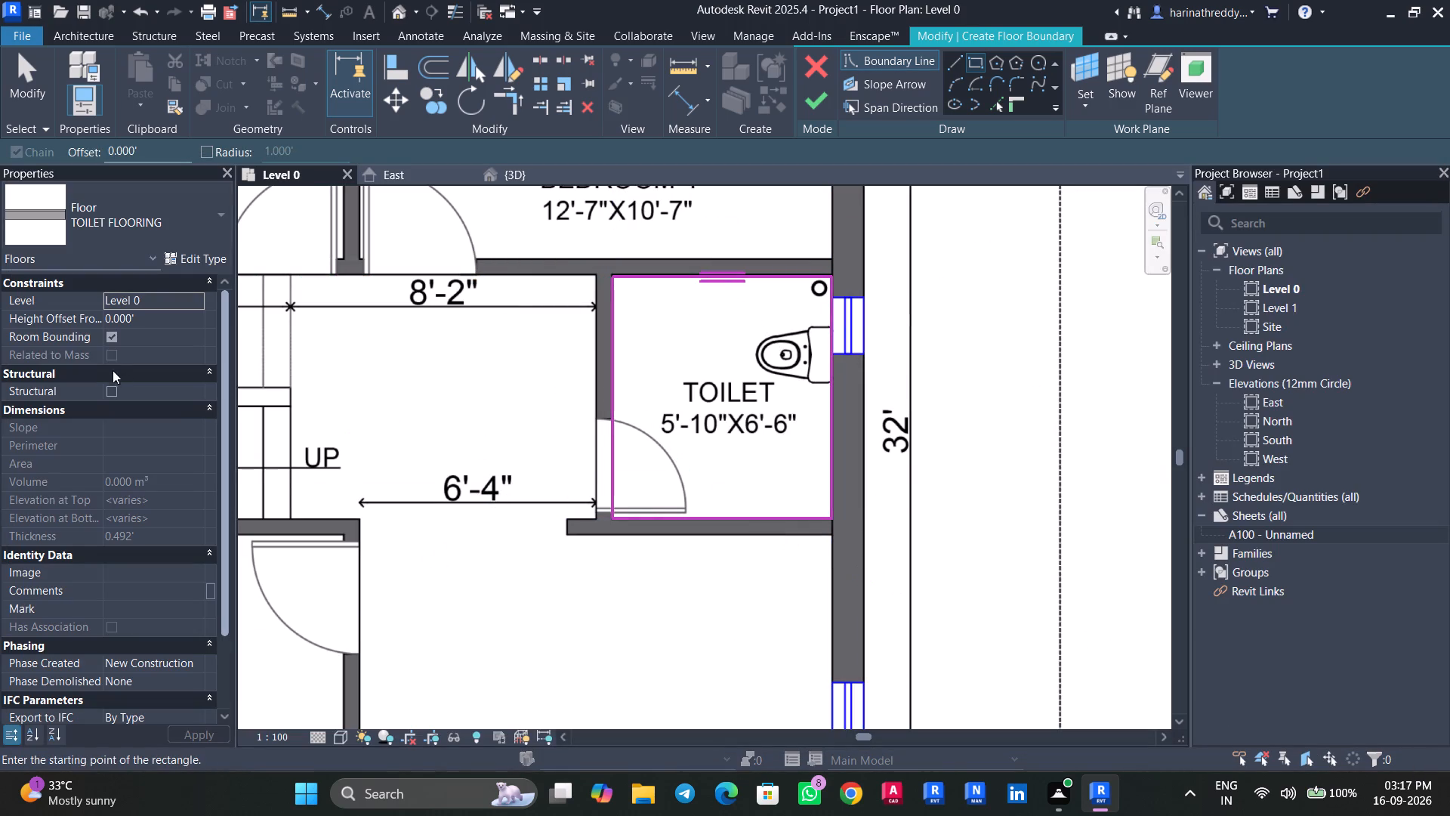
Set the toilet floor's height offset from level to 200 mm and leave the rectangle tool.
{"action": "scroll", "coordinate": [107, 365], "scroll_direction": "down", "scroll_amount": 1}
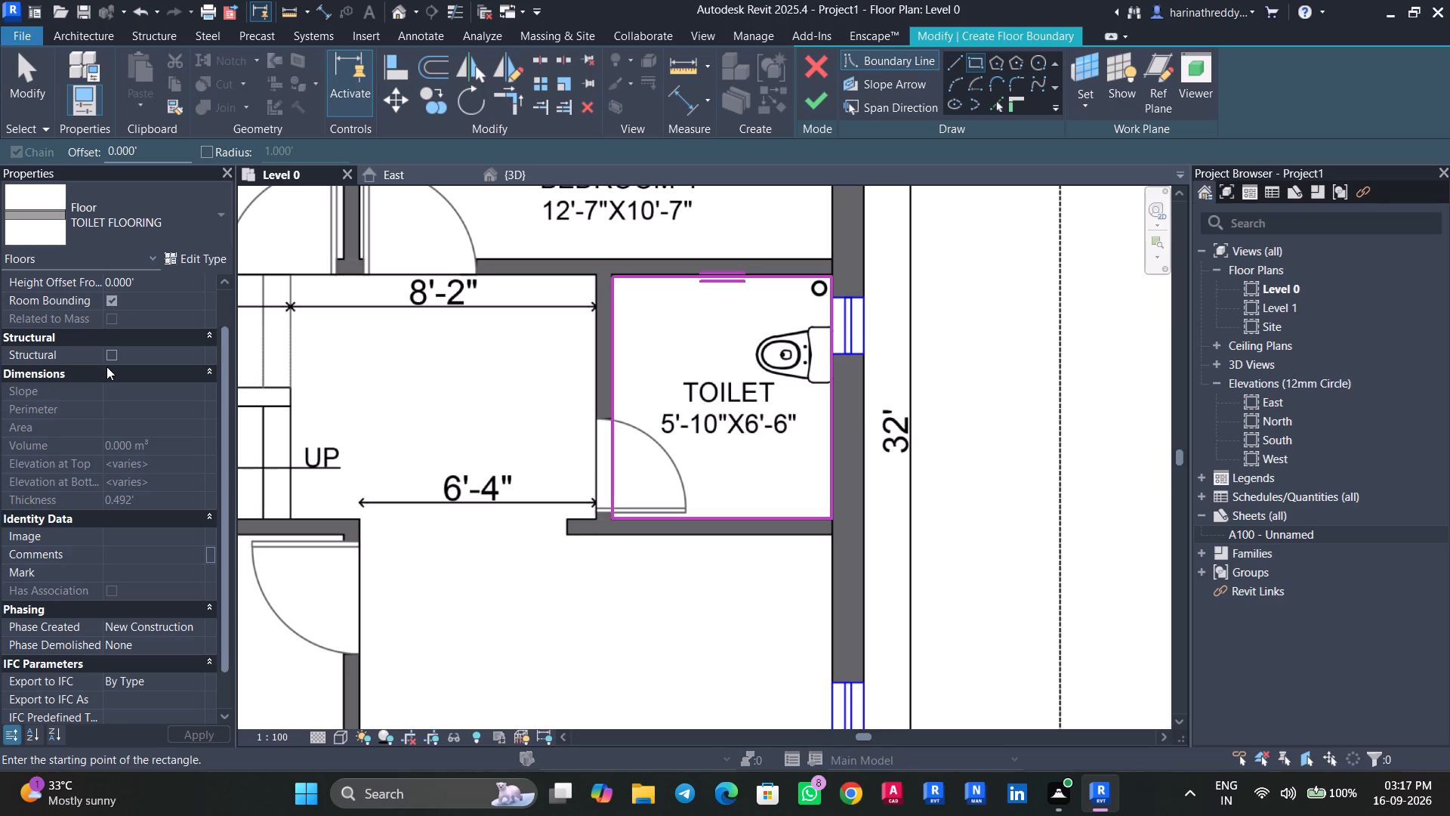
{"action": "scroll", "coordinate": [106, 369], "scroll_direction": "down", "scroll_amount": 3}
{"action": "scroll", "coordinate": [104, 374], "scroll_direction": "up", "scroll_amount": 5}
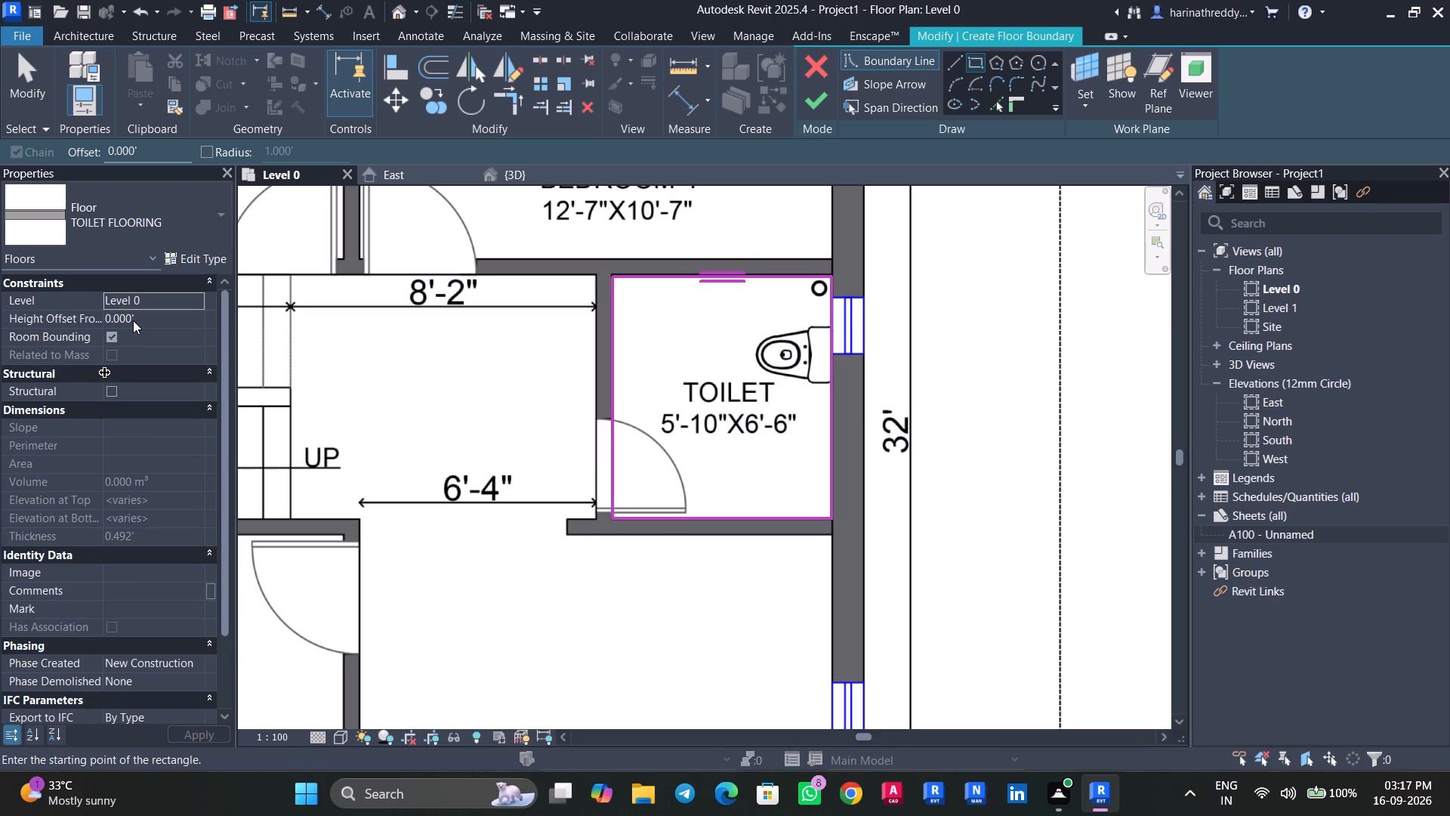
{"action": "left_click", "coordinate": [133, 320]}
{"action": "double_click", "coordinate": [133, 320]}
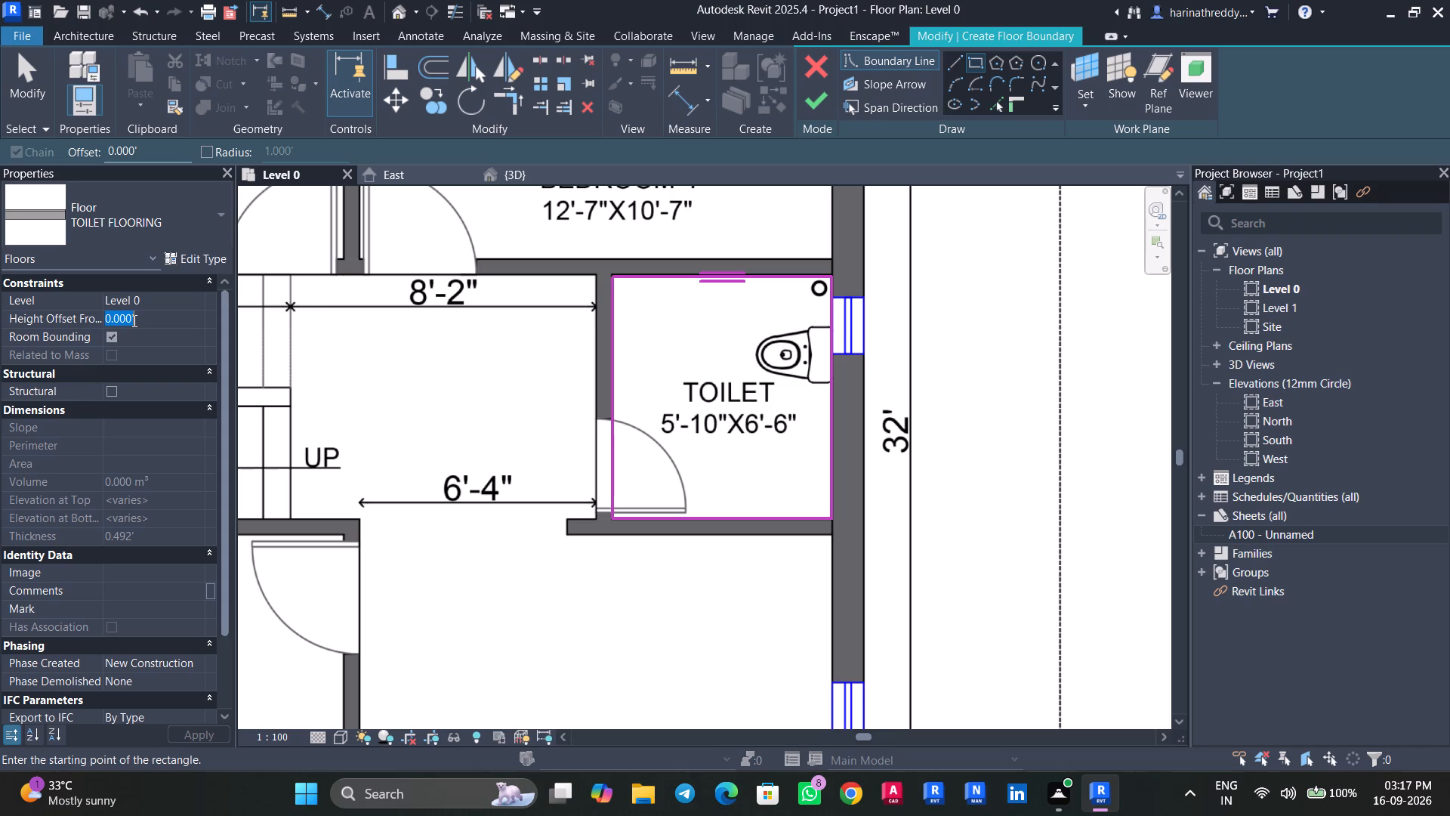
{"action": "type", "text": "200"}
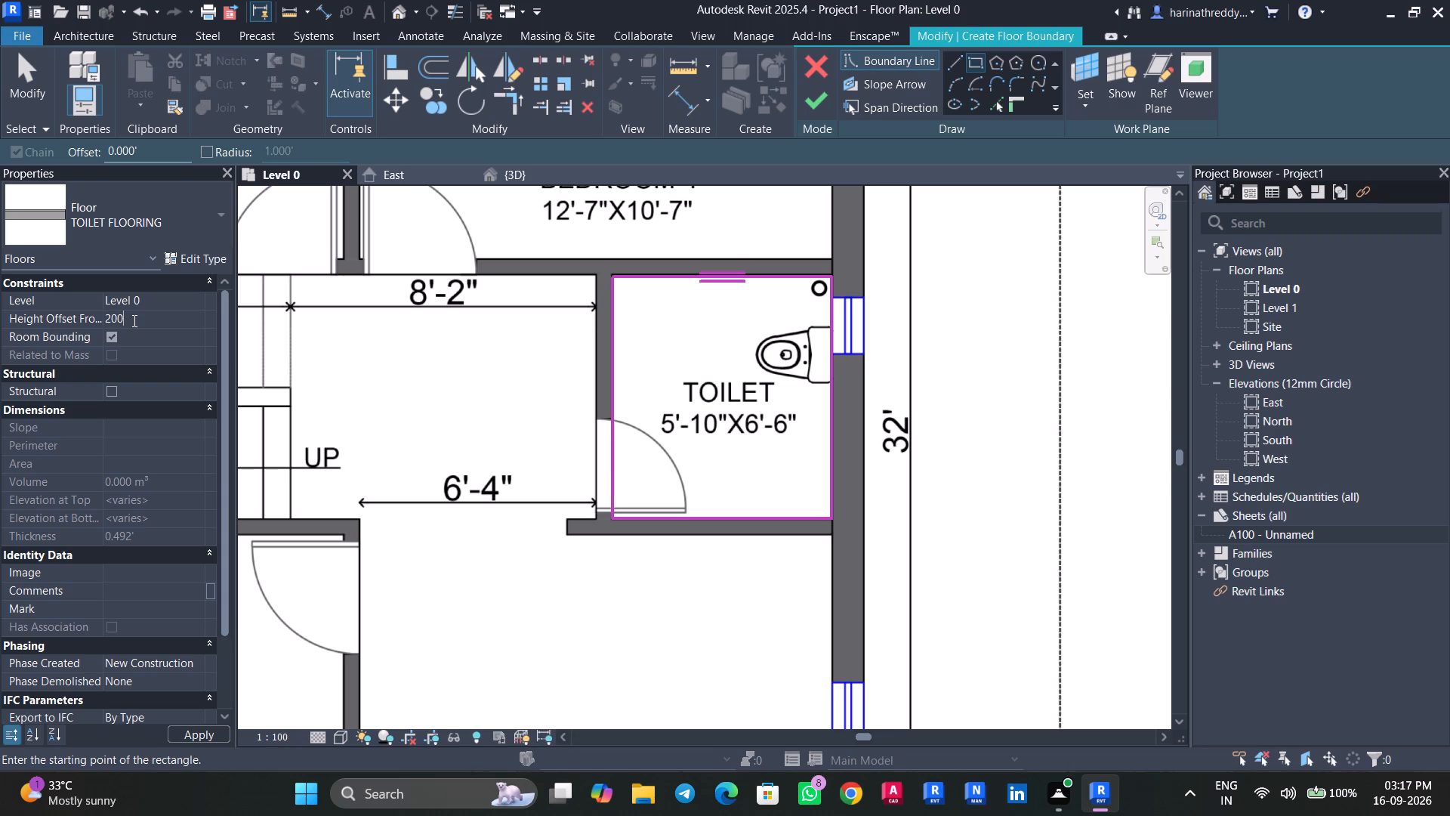
{"action": "type", "text": "MM"}
{"action": "key", "text": "Return"}
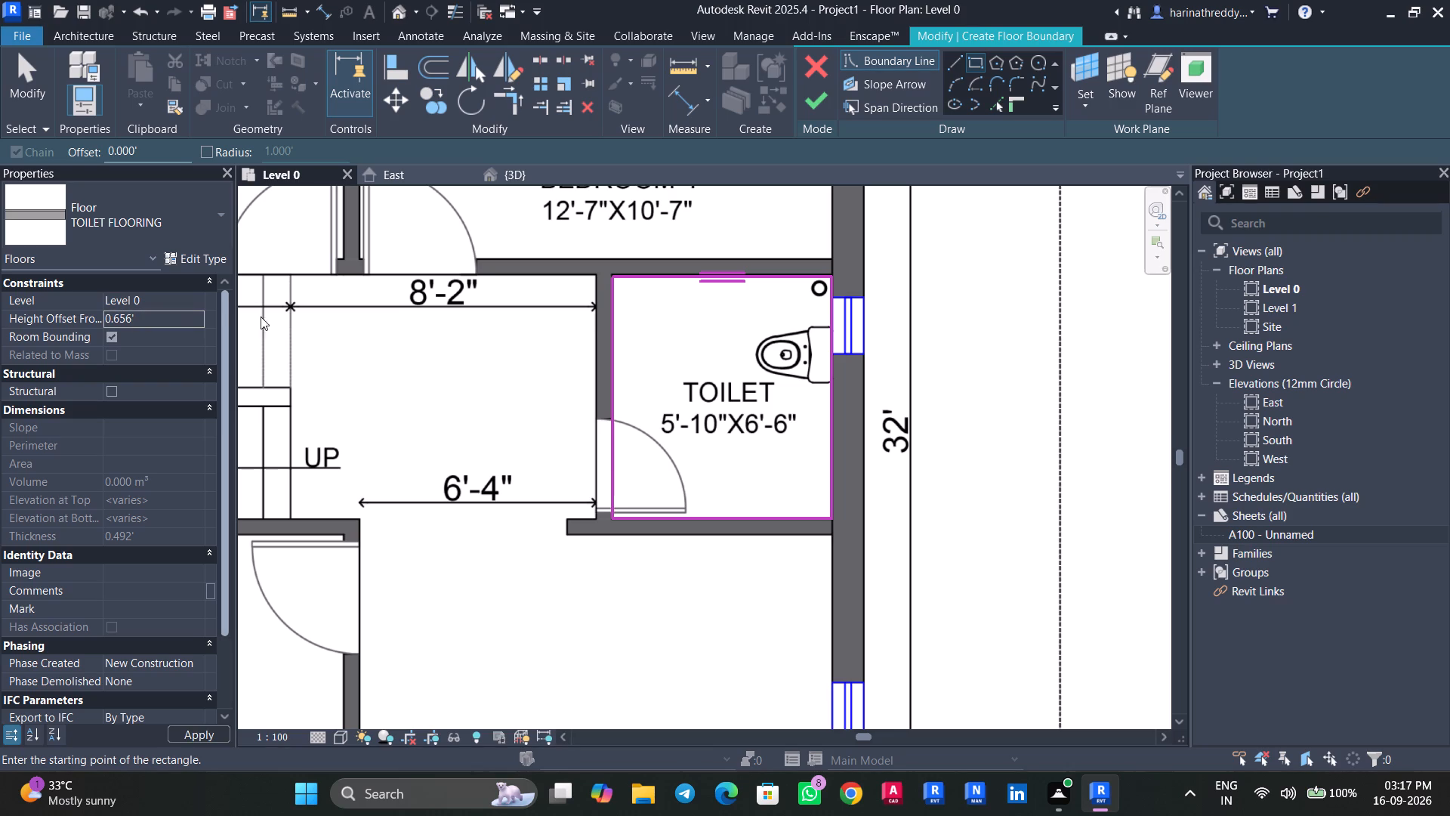
{"action": "key", "text": "Escape"}
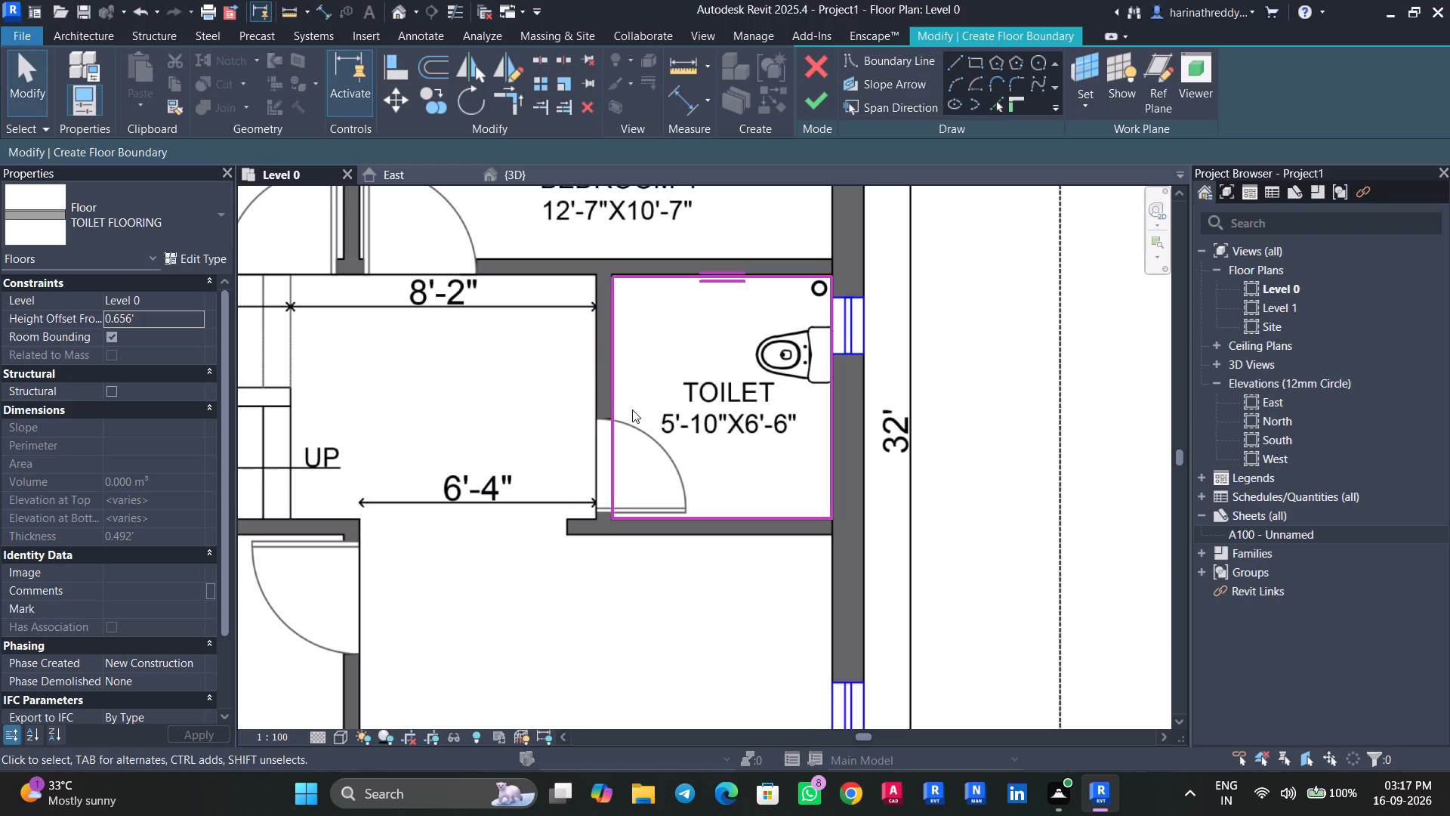
Extend the toilet floor boundary's door-side edge to the hall-side face of the wall, finish the floor and dismiss the save reminder.
{"action": "left_click", "coordinate": [612, 408]}
{"action": "left_click_drag", "start_coordinate": [612, 407], "coordinate": [601, 411]}
{"action": "scroll", "coordinate": [599, 409], "scroll_direction": "up", "scroll_amount": 4}
{"action": "left_click_drag", "start_coordinate": [628, 388], "coordinate": [601, 403]}
{"action": "key", "text": "Escape"}
{"action": "scroll", "coordinate": [624, 398], "scroll_direction": "down", "scroll_amount": 3}
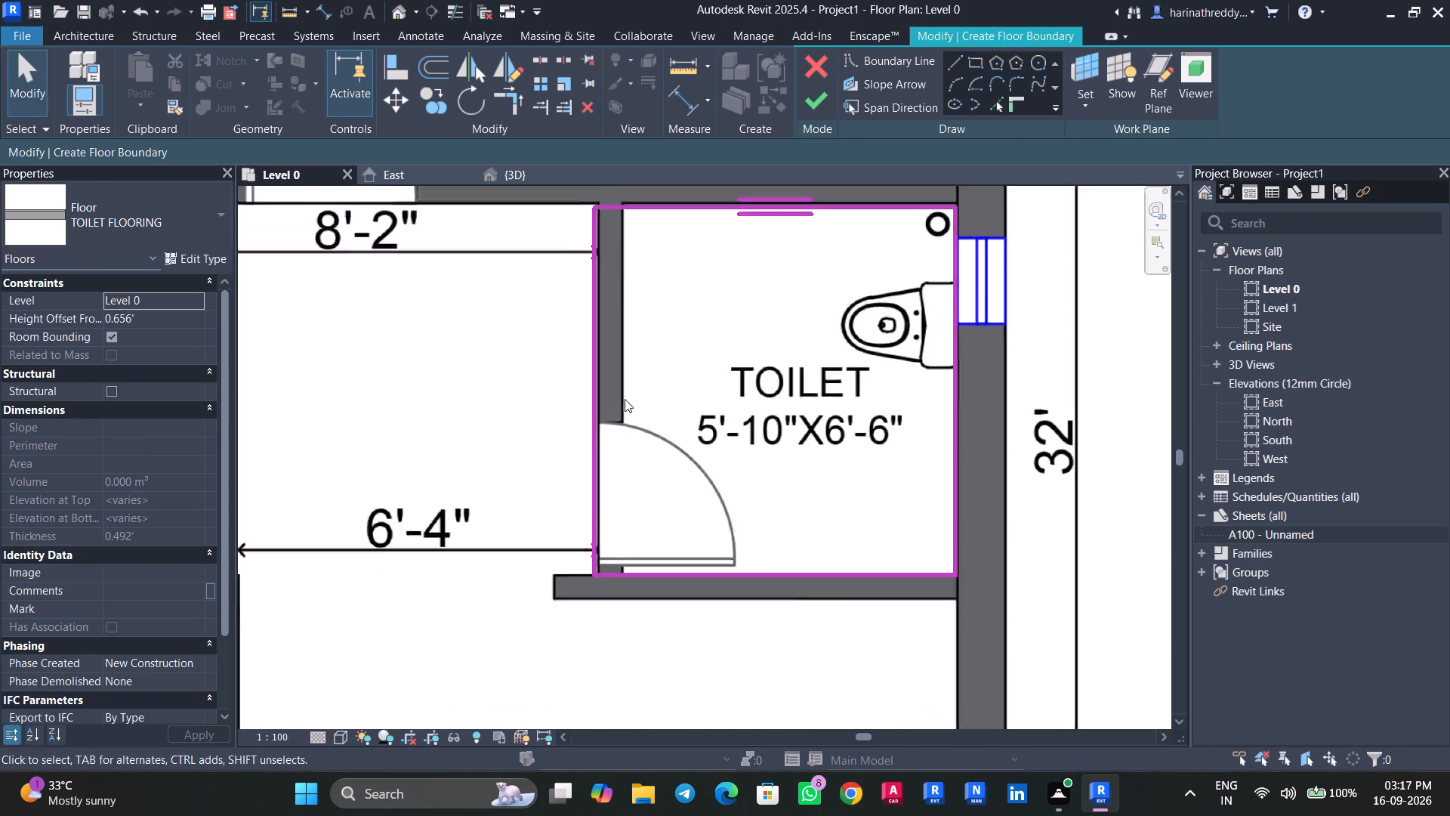
{"action": "scroll", "coordinate": [625, 399], "scroll_direction": "down", "scroll_amount": 2}
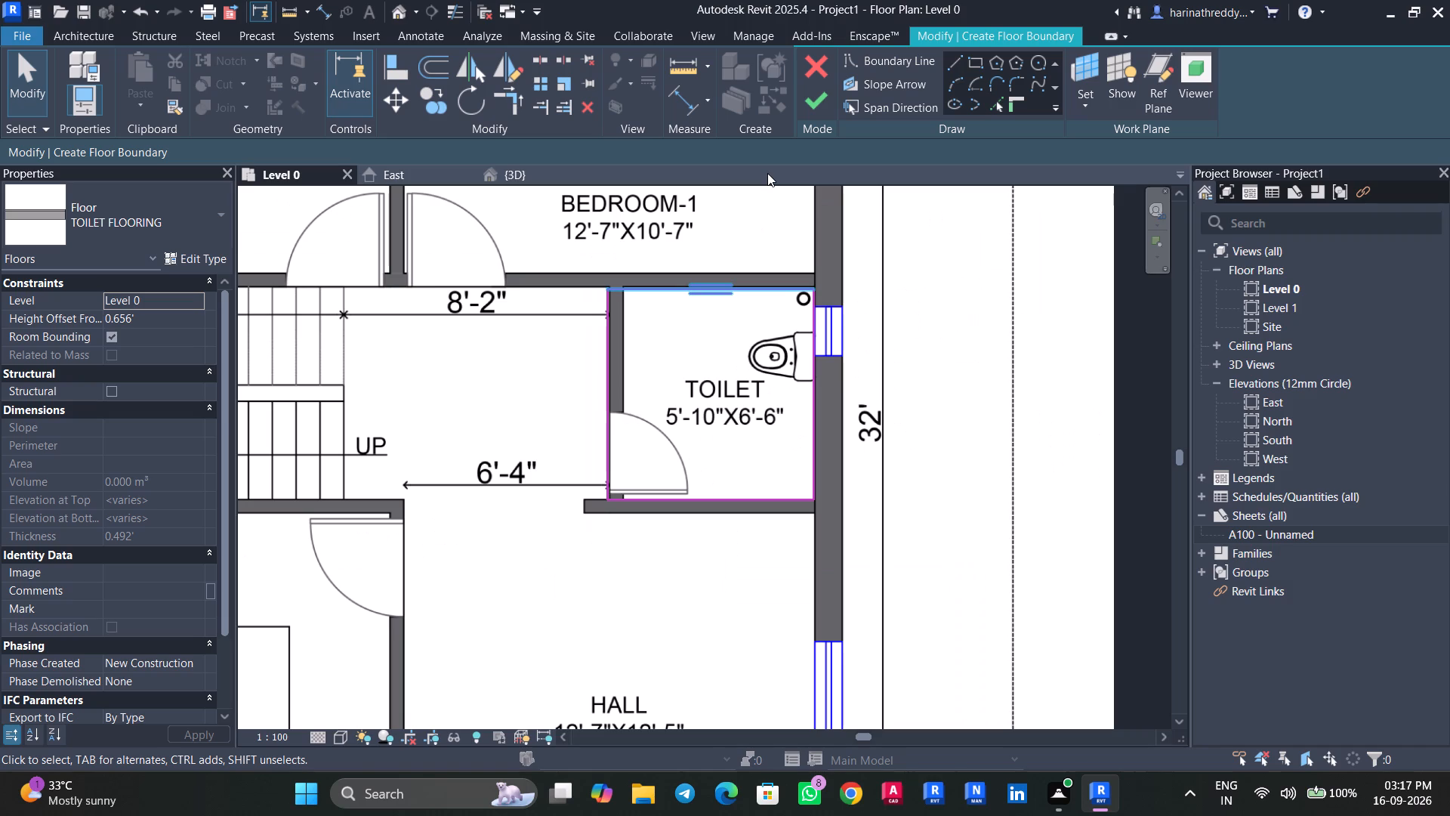
{"action": "left_click", "coordinate": [822, 100]}
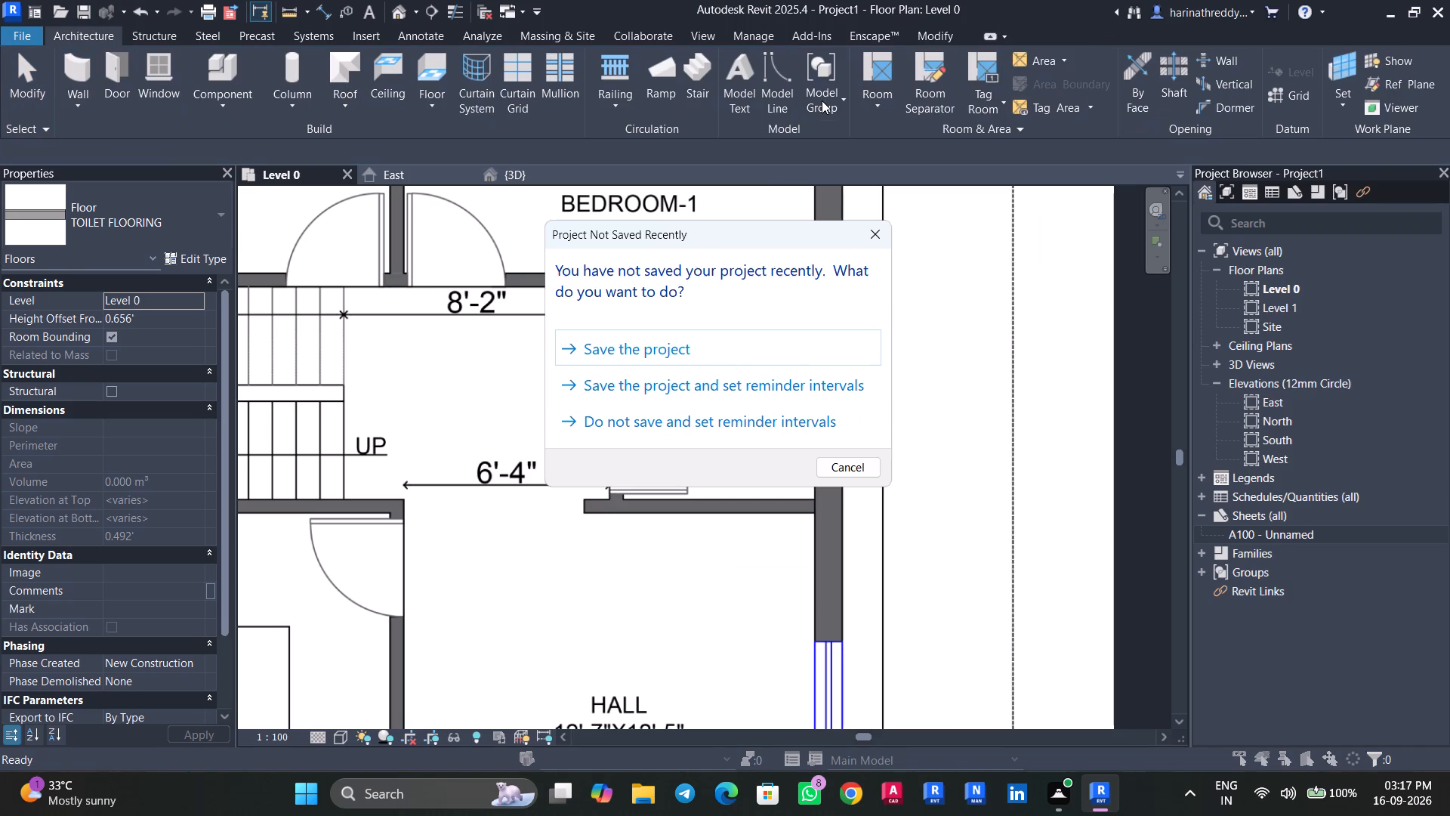
{"action": "left_click", "coordinate": [884, 233]}
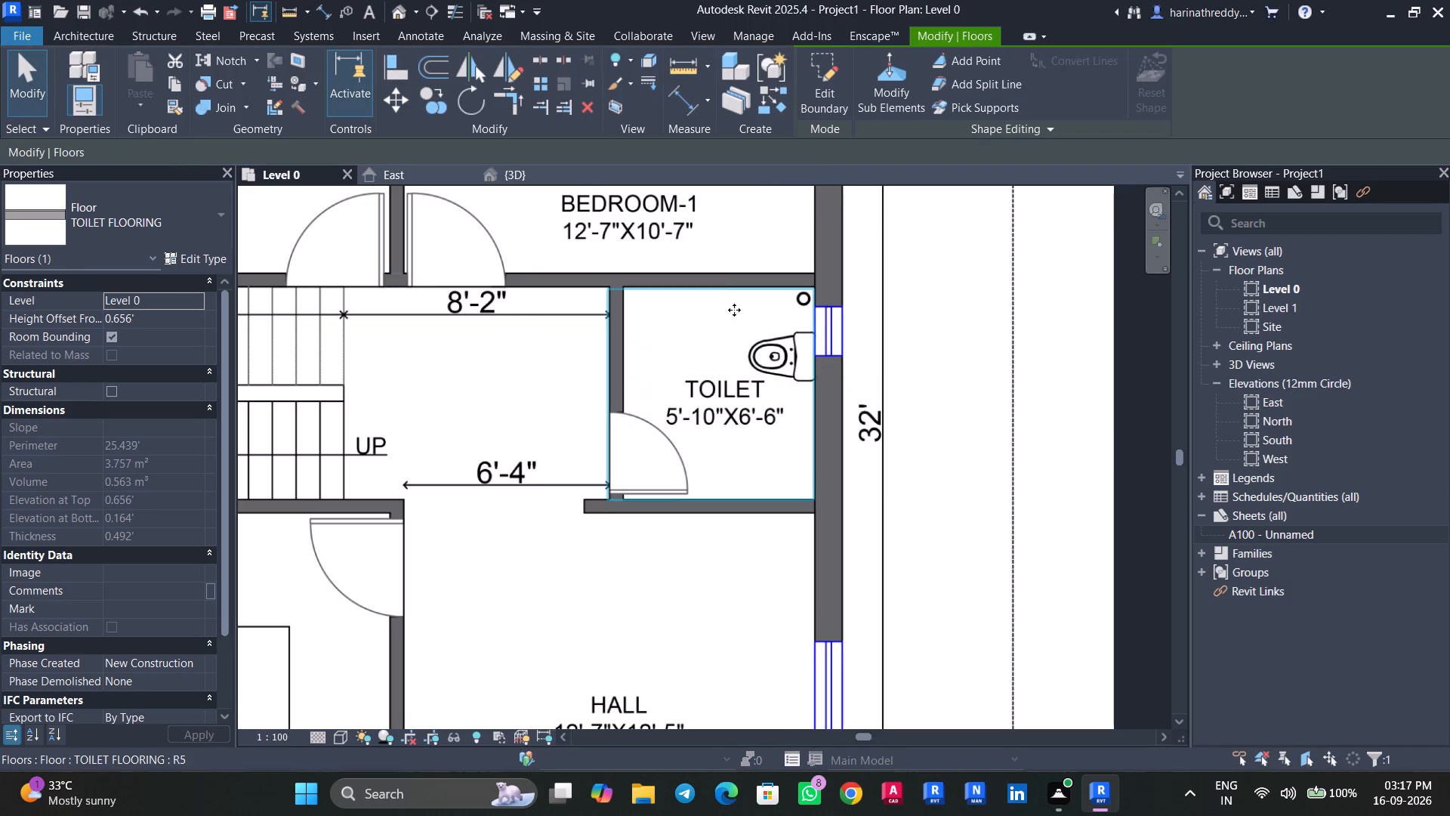
{"action": "scroll", "coordinate": [706, 328], "scroll_direction": "down", "scroll_amount": 5}
{"action": "key", "text": "Escape"}
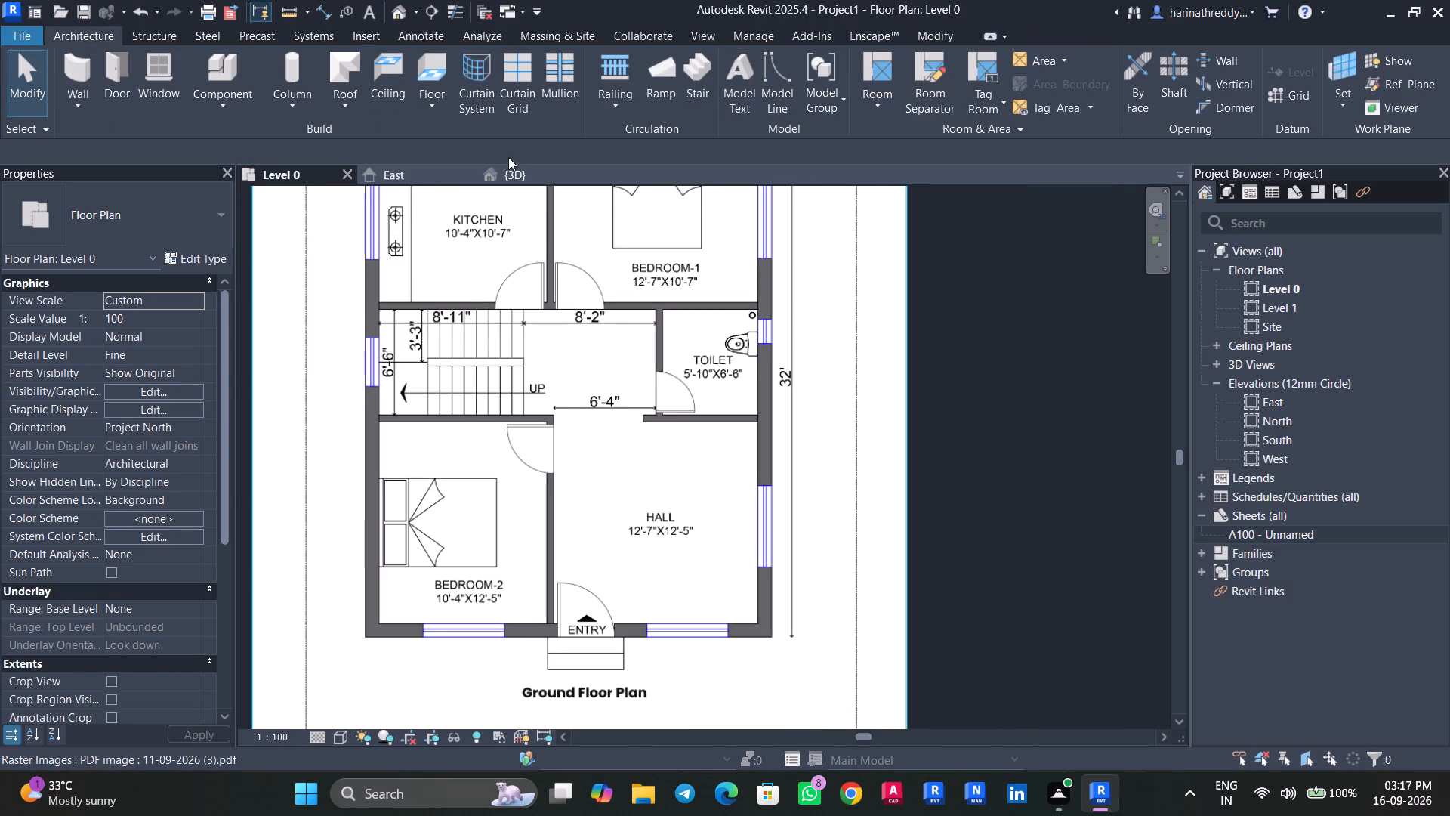
Inspect the toilet floor and the other room floors from several angles in the 3D view.
{"action": "left_click", "coordinate": [534, 172]}
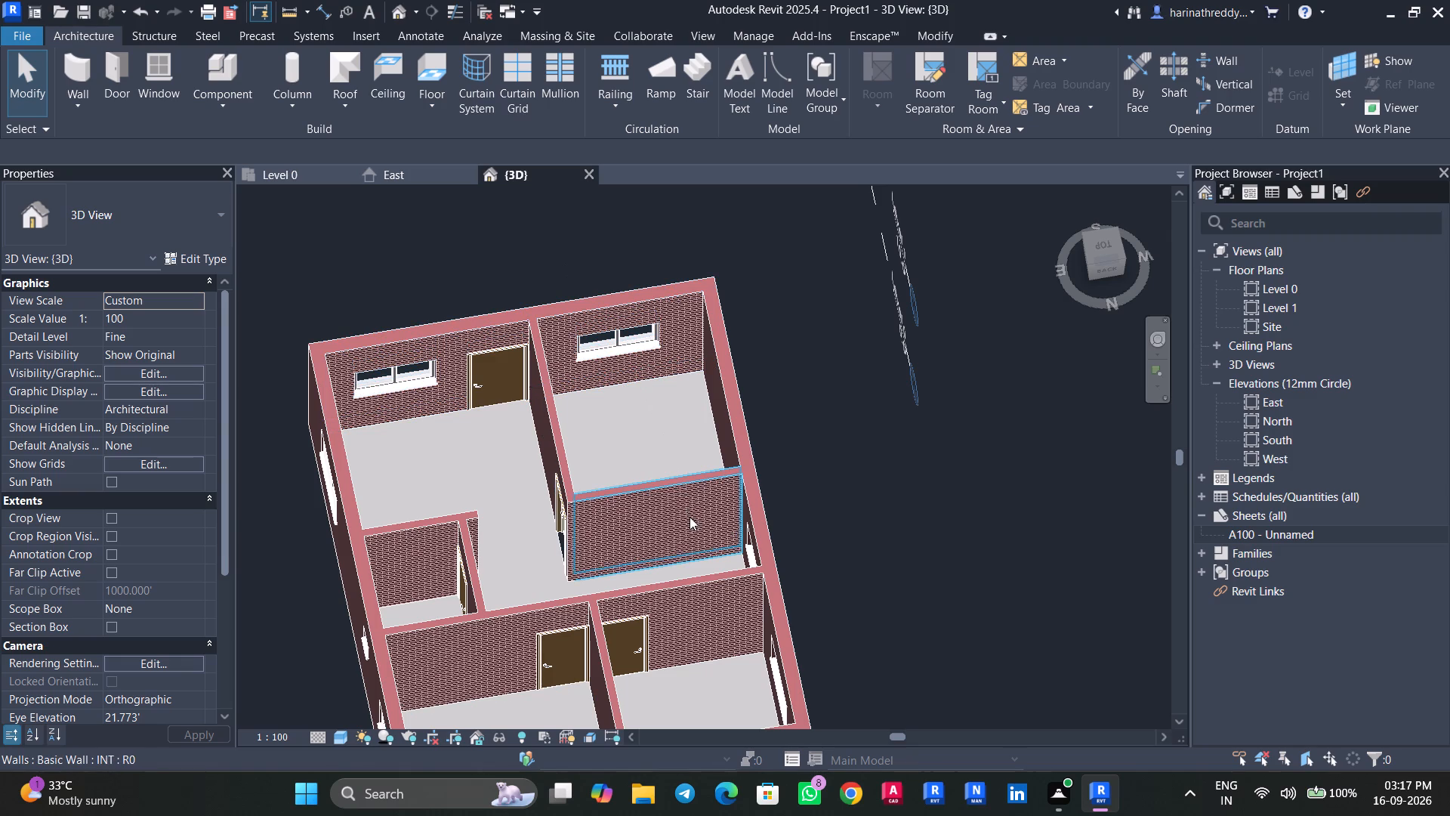
{"action": "middle_click", "coordinate": [690, 517]}
{"action": "middle_click_drag", "start_coordinate": [671, 572], "coordinate": [625, 240], "text": "shift"}
{"action": "scroll", "coordinate": [571, 611], "scroll_direction": "up", "scroll_amount": 1, "text": "shift"}
{"action": "middle_click_drag", "start_coordinate": [571, 611], "coordinate": [583, 351], "text": "shift"}
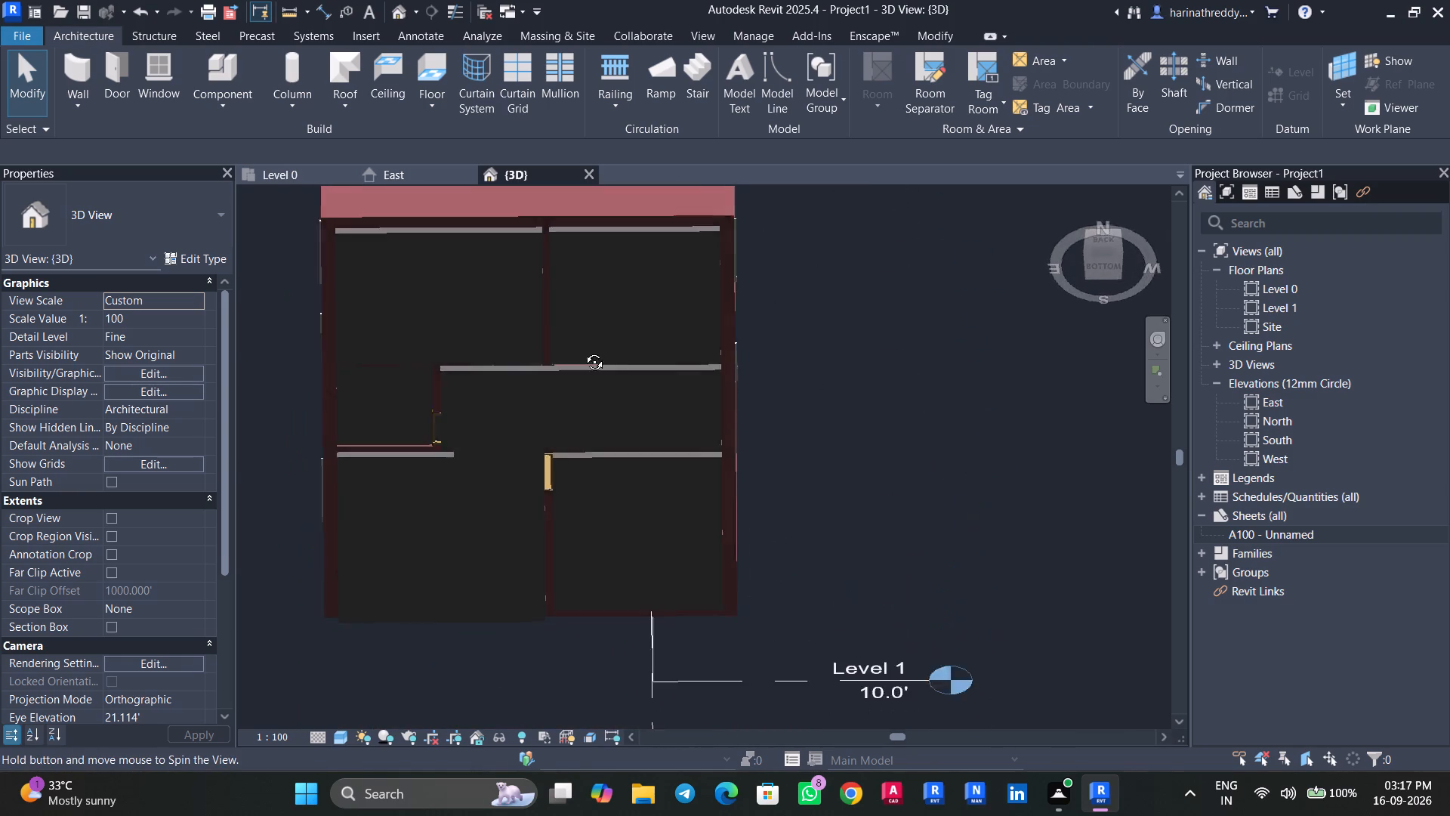
{"action": "middle_click_drag", "start_coordinate": [583, 351], "coordinate": [603, 724], "text": "shift"}
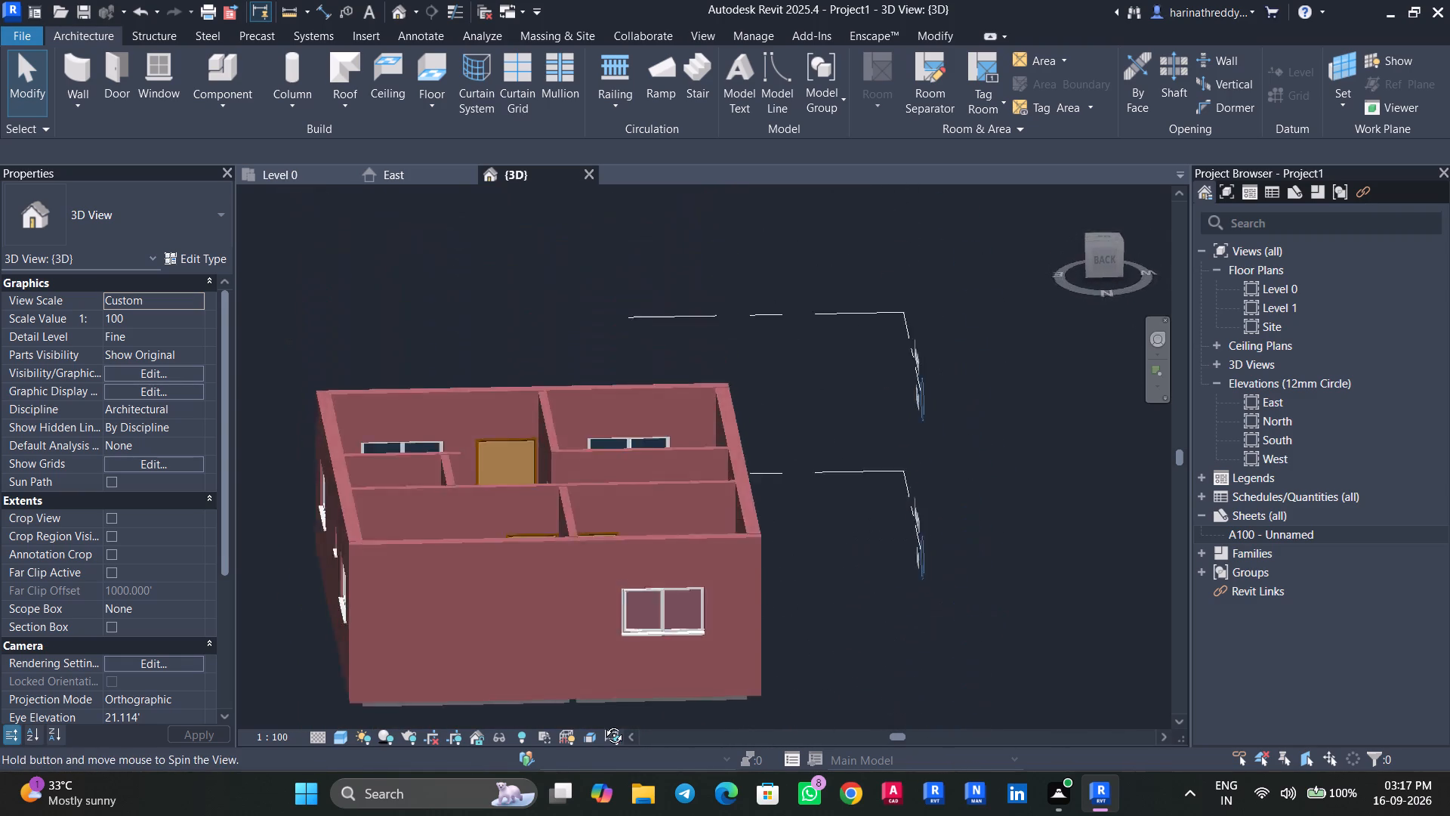
{"action": "middle_click_drag", "start_coordinate": [603, 724], "coordinate": [798, 784], "text": "shift"}
{"action": "middle_click_drag", "start_coordinate": [686, 552], "coordinate": [412, 665], "text": "shift"}
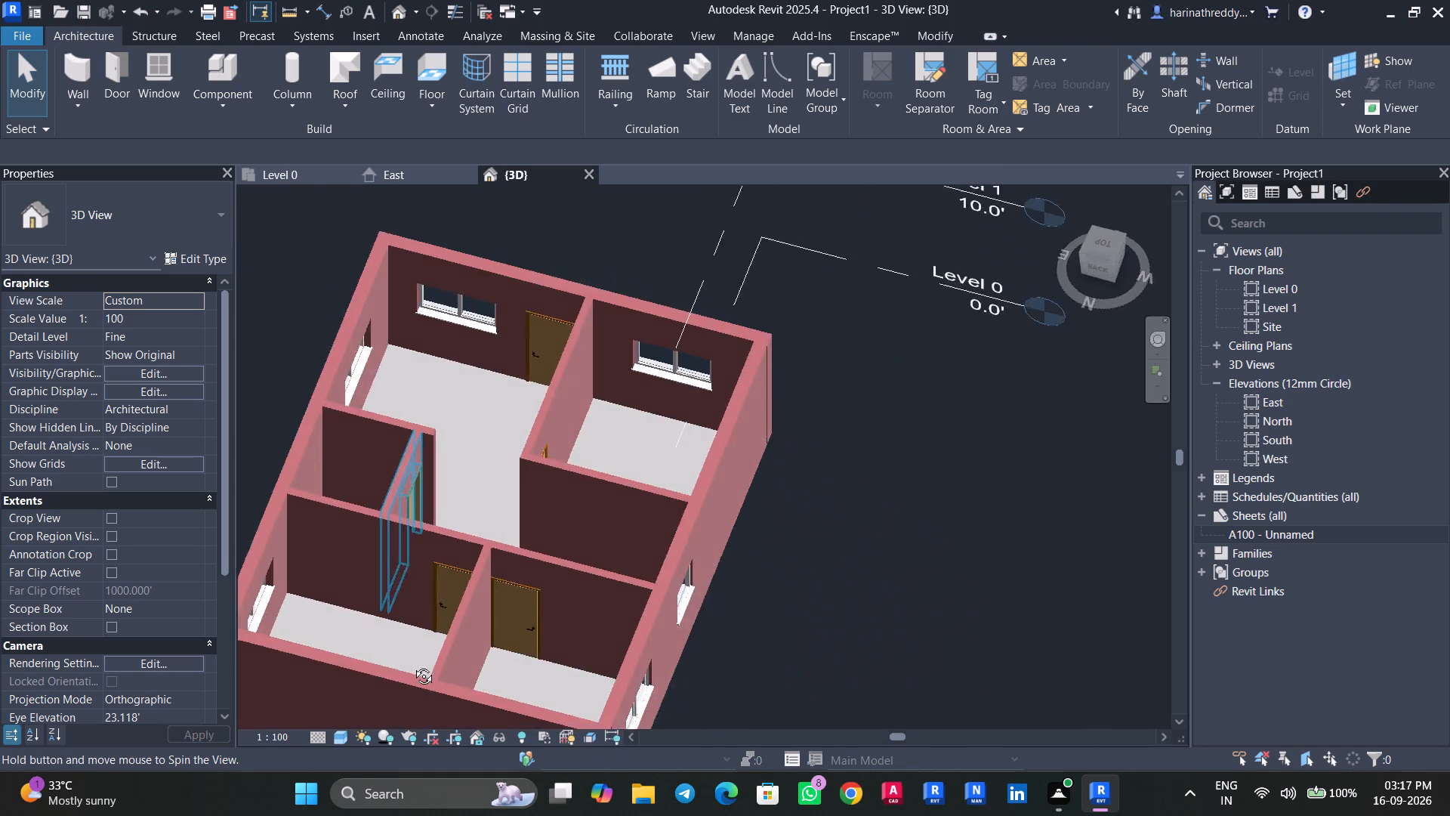
{"action": "middle_click_drag", "start_coordinate": [412, 665], "coordinate": [739, 604], "text": "shift"}
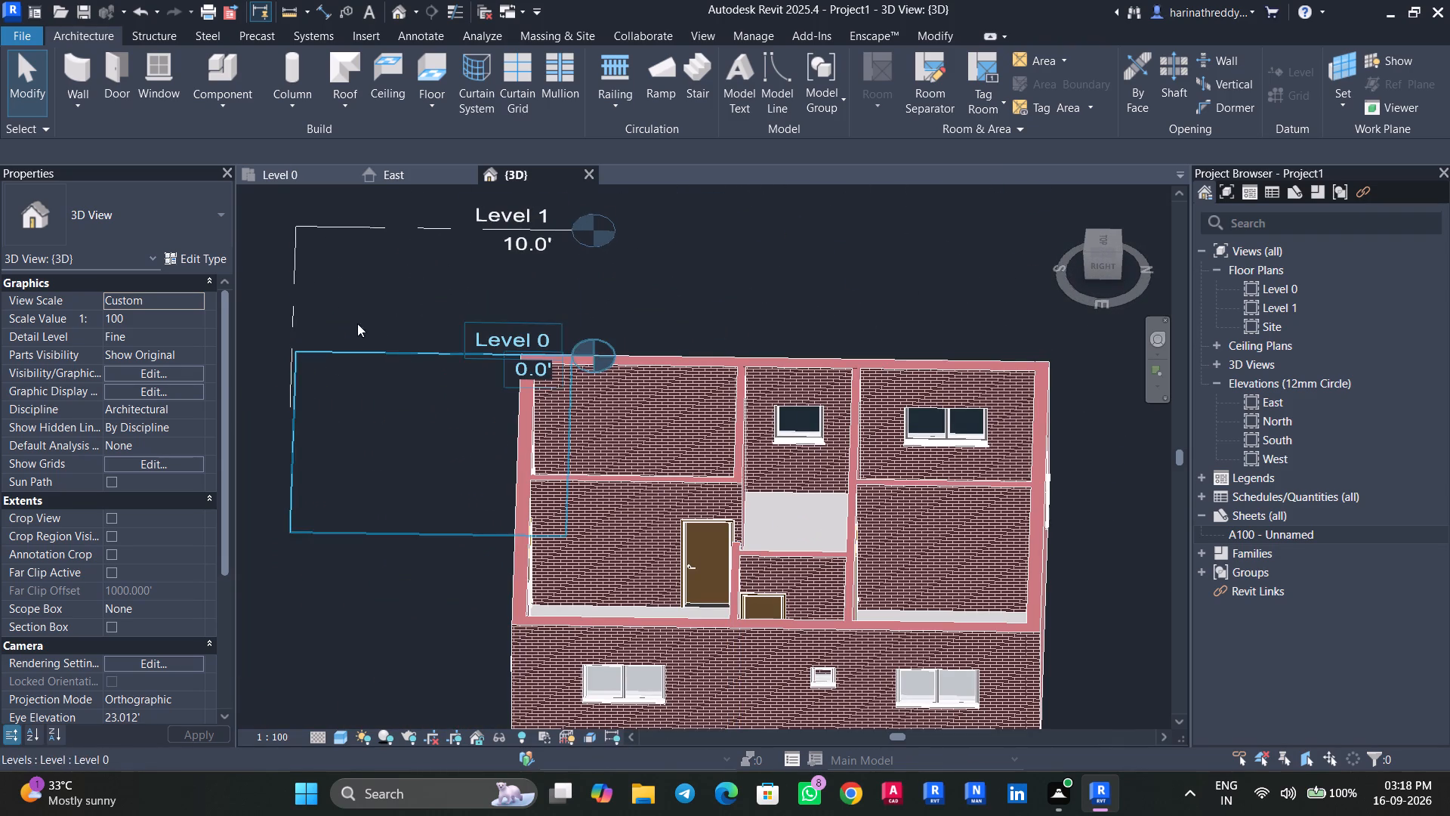
Start a stair with a sketched run in the Level 0 plan and draw its outer boundary along three stairwell sides, about 8.9' by 6.4'.
{"action": "left_click", "coordinate": [297, 178]}
{"action": "scroll", "coordinate": [511, 346], "scroll_direction": "down", "scroll_amount": 3}
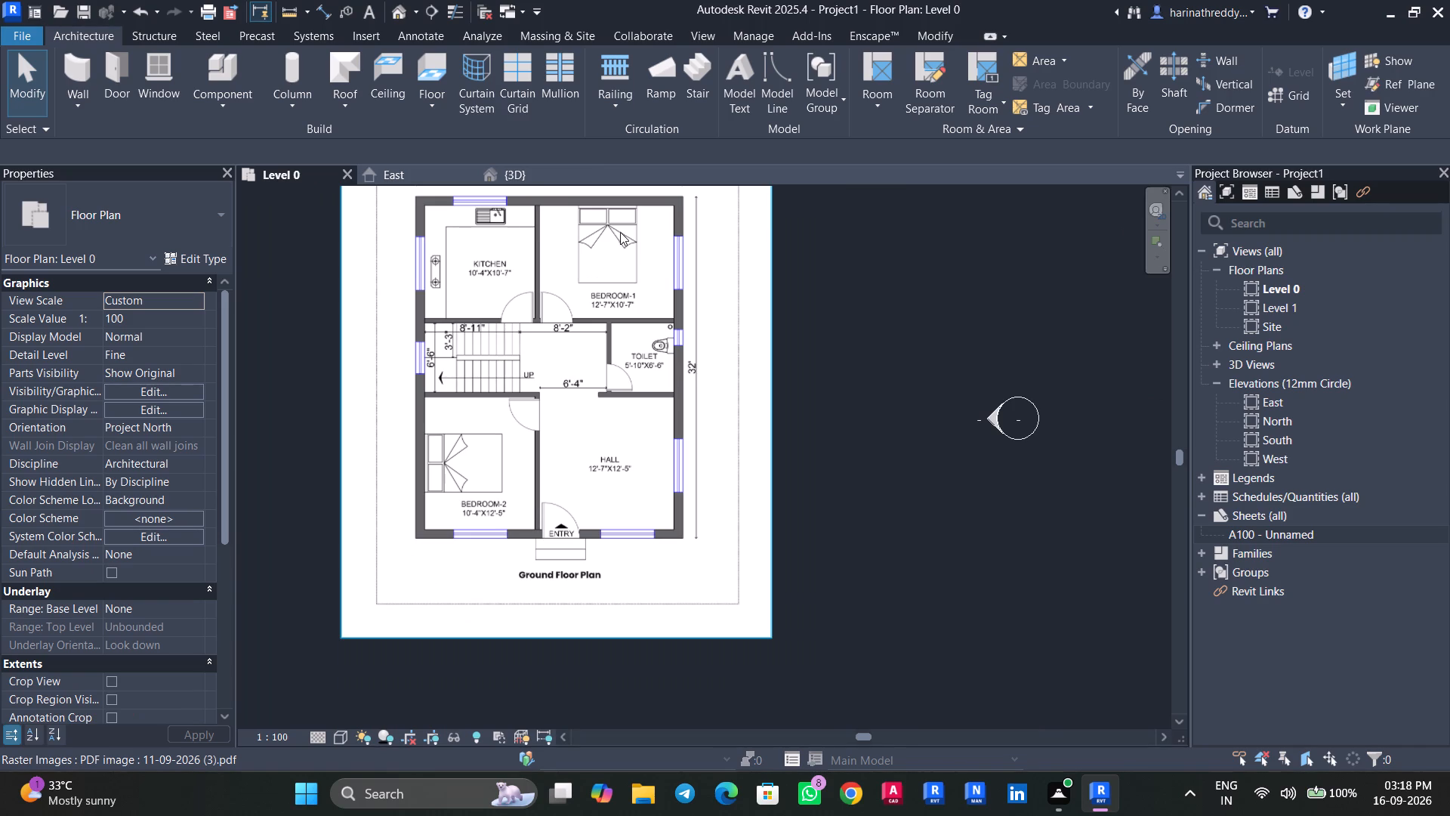
{"action": "left_click", "coordinate": [113, 29]}
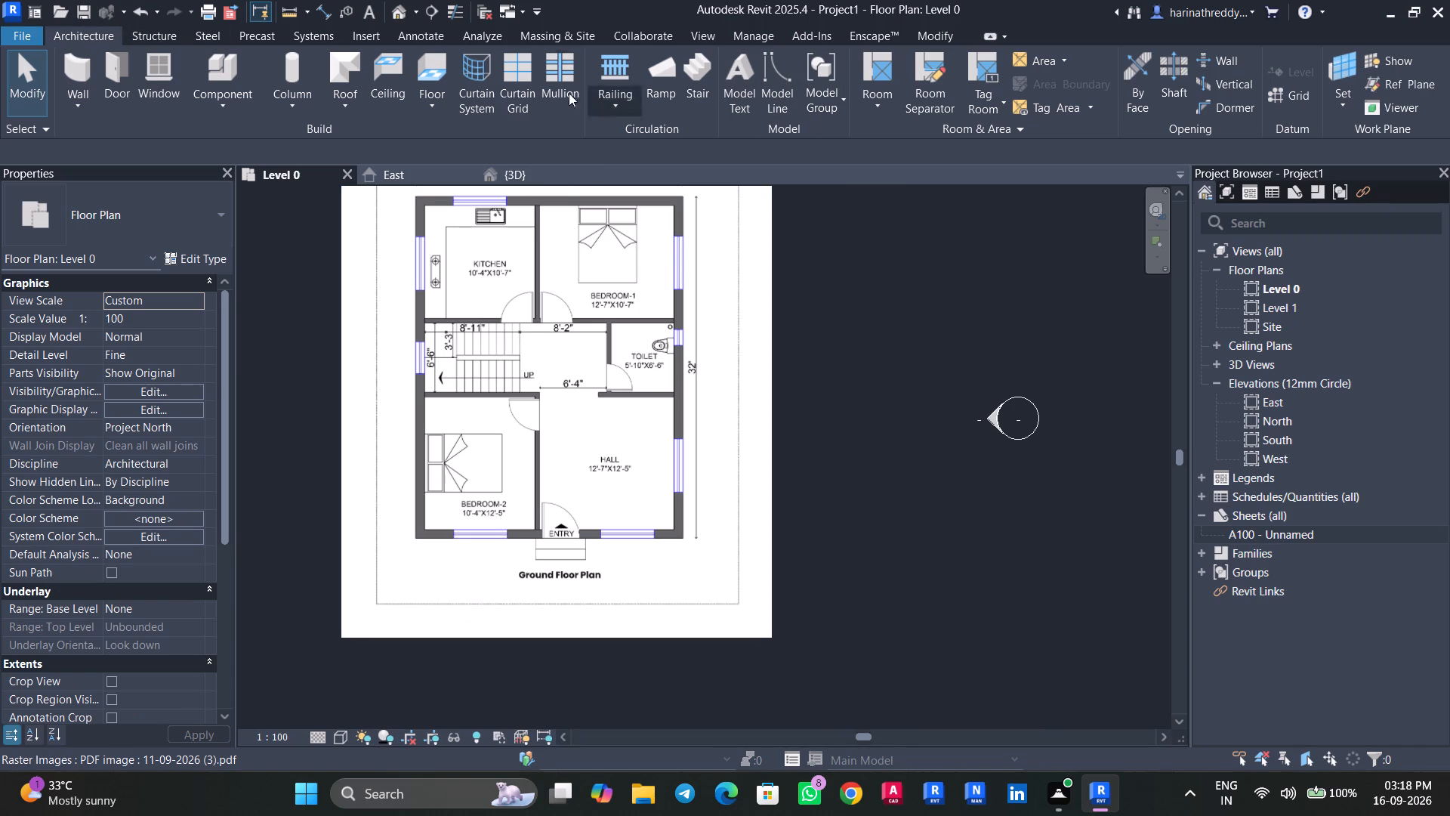
{"action": "left_click", "coordinate": [684, 82]}
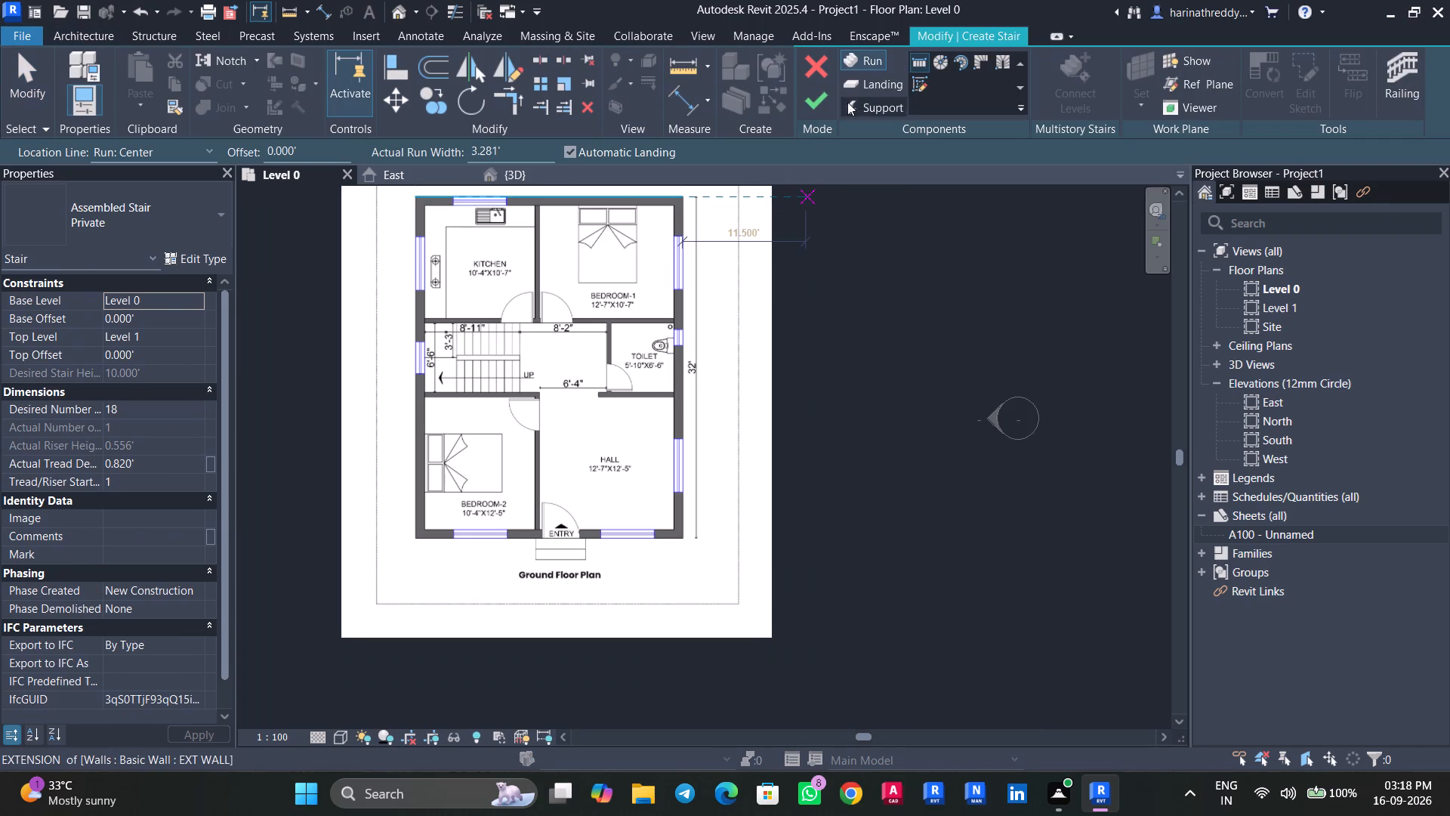
{"action": "left_click", "coordinate": [914, 87]}
{"action": "scroll", "coordinate": [465, 385], "scroll_direction": "up", "scroll_amount": 7}
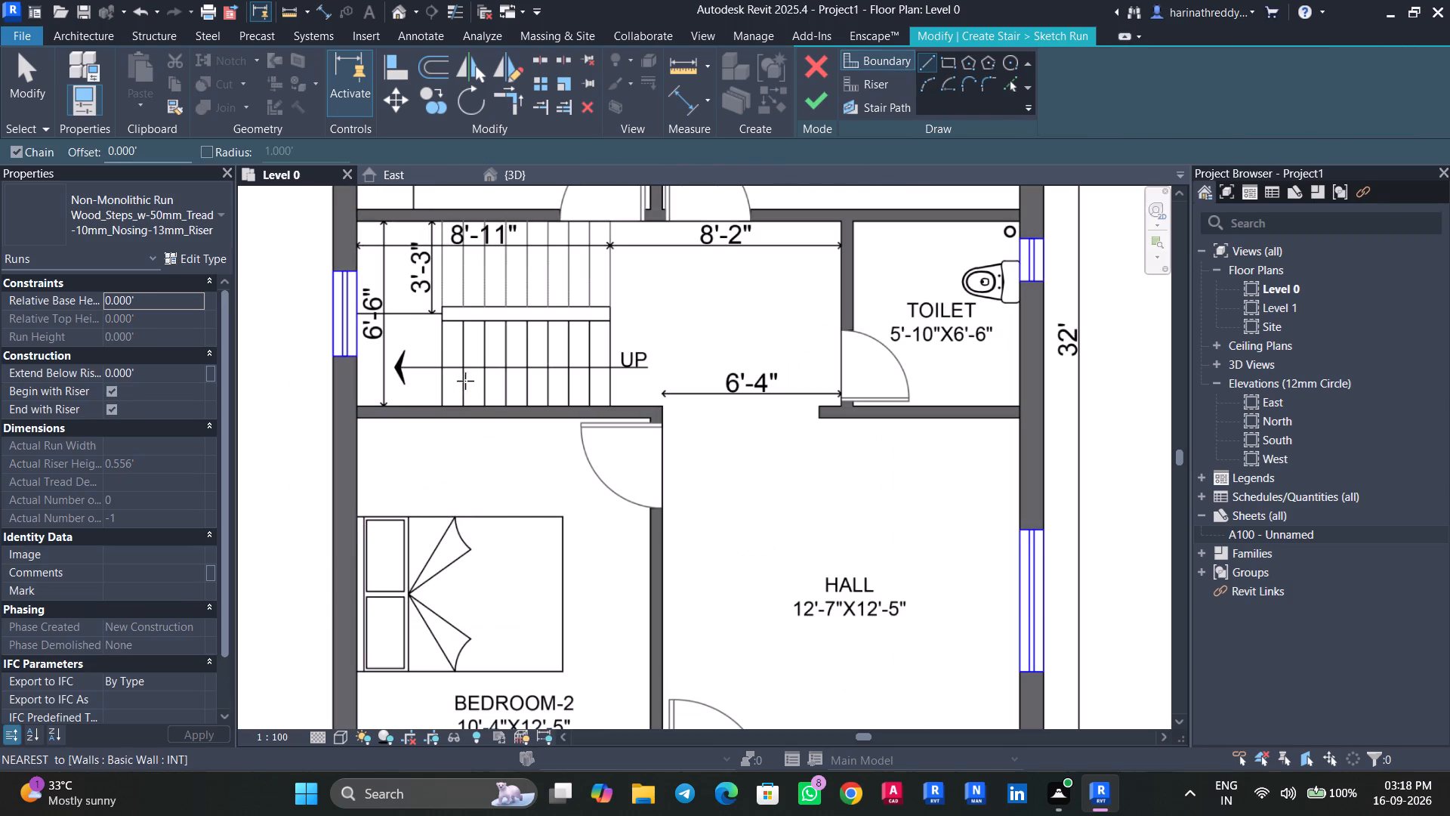
{"action": "scroll", "coordinate": [583, 295], "scroll_direction": "up", "scroll_amount": 3}
{"action": "middle_click_drag", "start_coordinate": [583, 295], "coordinate": [563, 431]}
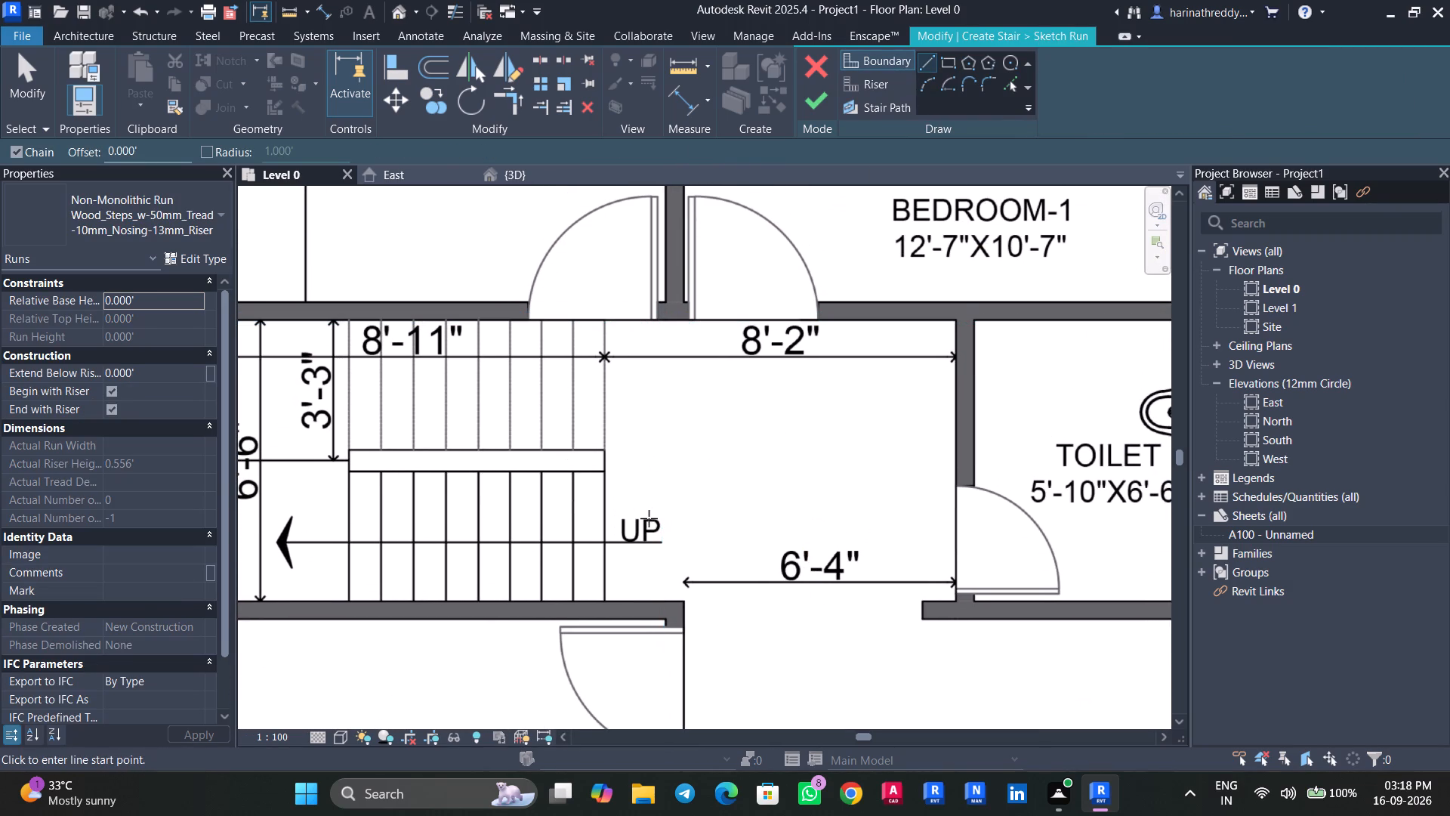
{"action": "scroll", "coordinate": [613, 501], "scroll_direction": "down", "scroll_amount": 1}
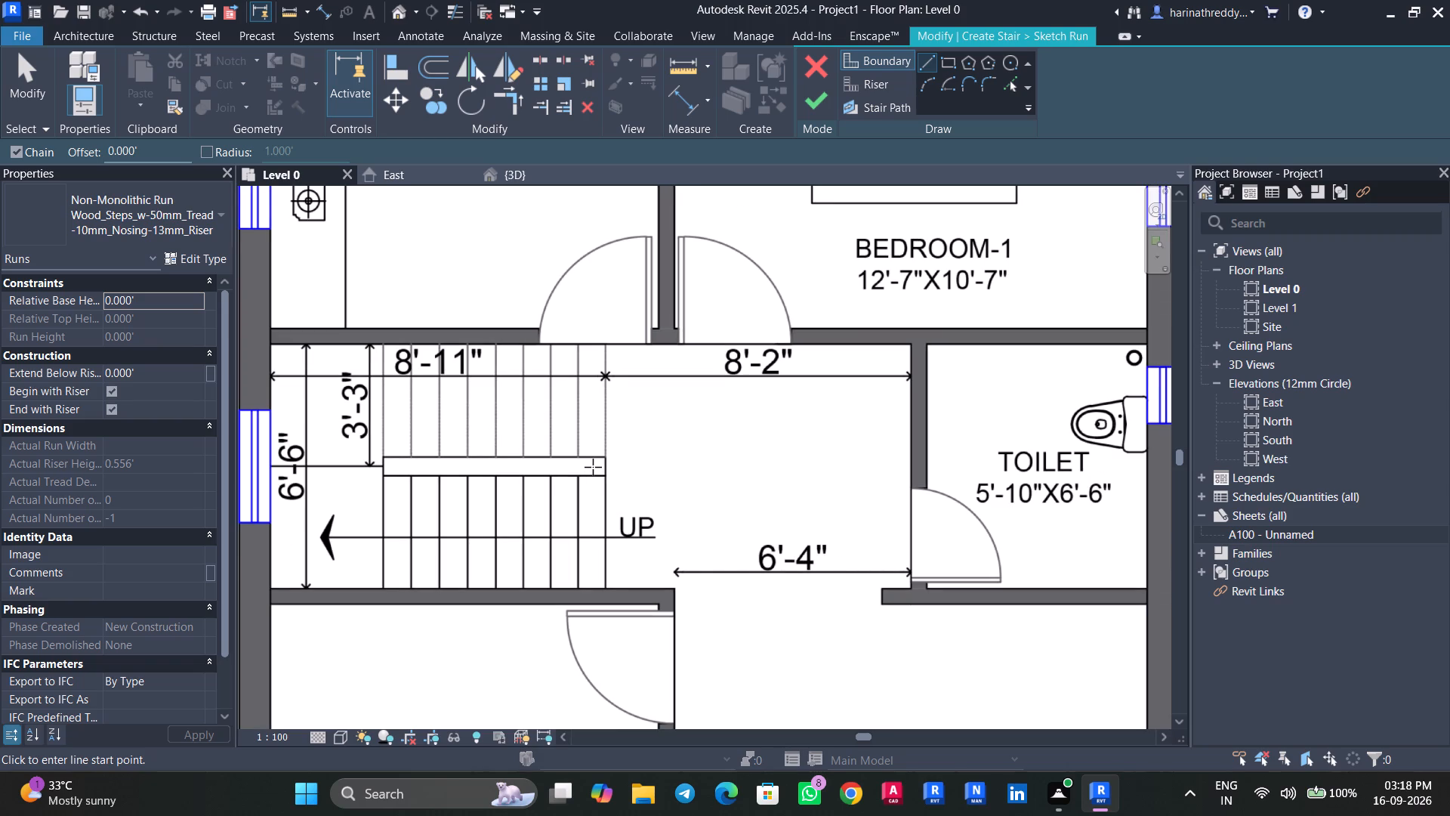
{"action": "scroll", "coordinate": [591, 464], "scroll_direction": "down", "scroll_amount": 3}
{"action": "scroll", "coordinate": [586, 464], "scroll_direction": "up", "scroll_amount": 4}
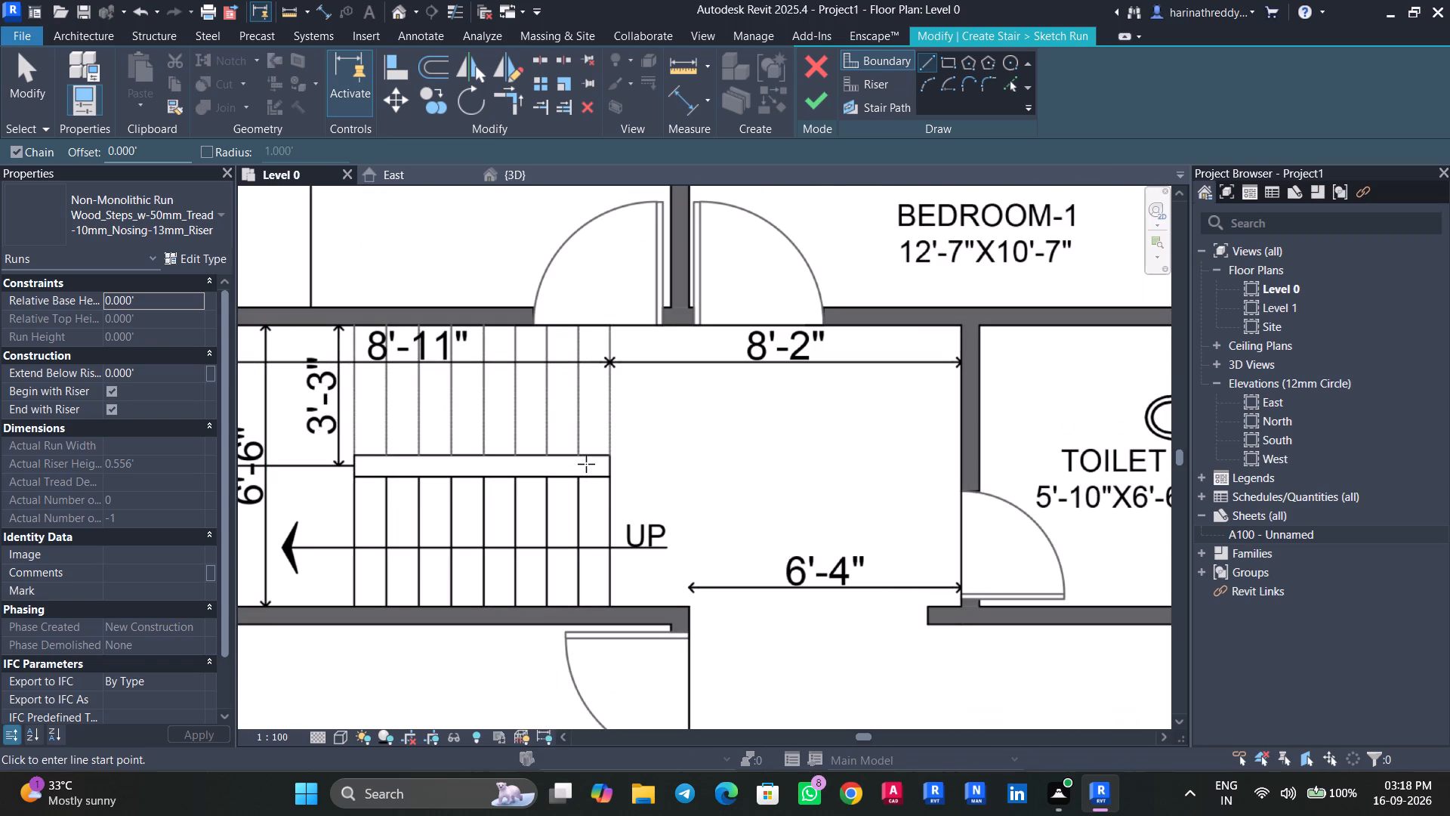
{"action": "scroll", "coordinate": [586, 464], "scroll_direction": "up", "scroll_amount": 1}
{"action": "scroll", "coordinate": [586, 464], "scroll_direction": "down", "scroll_amount": 3}
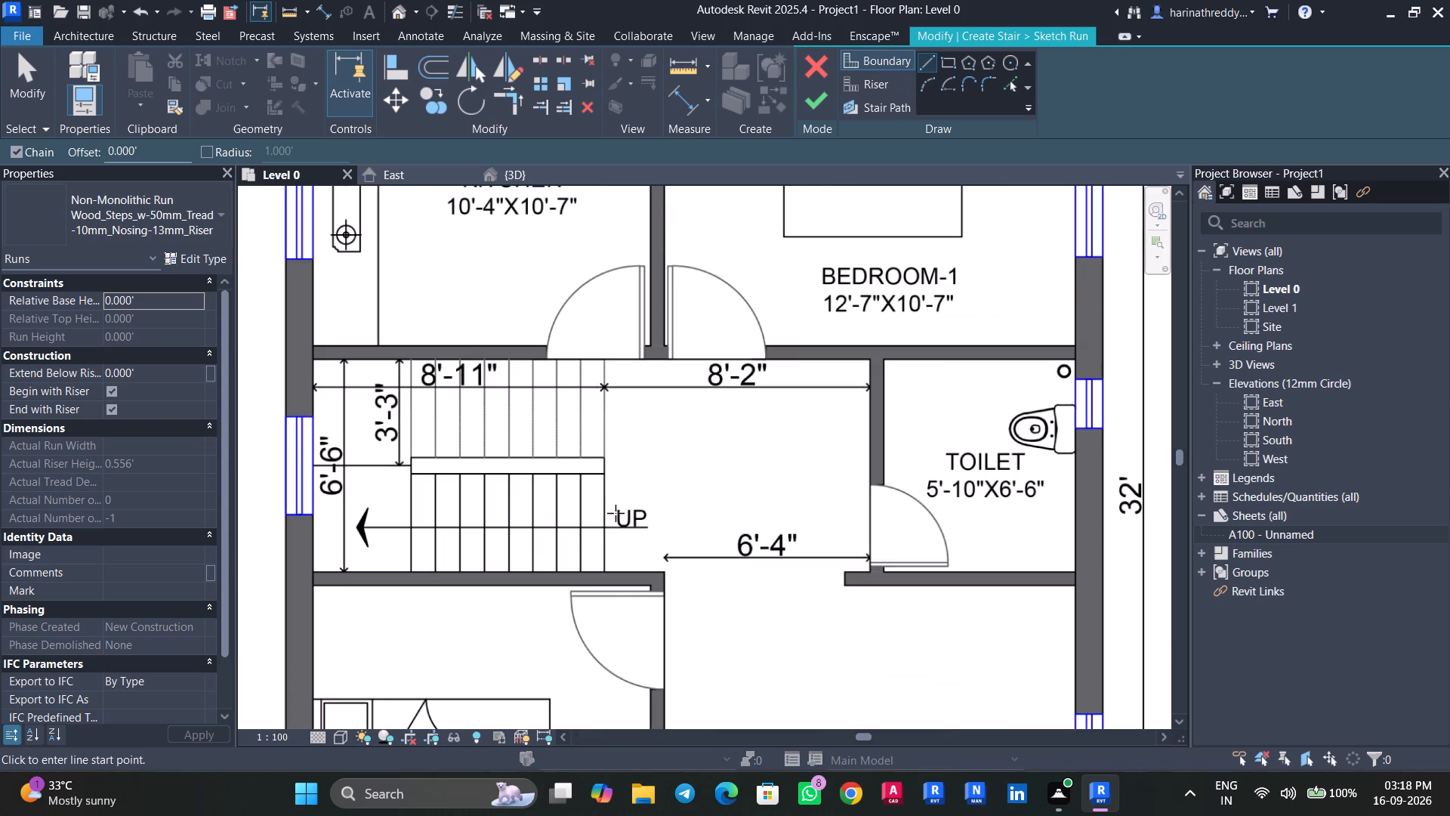
{"action": "scroll", "coordinate": [606, 569], "scroll_direction": "up", "scroll_amount": 8}
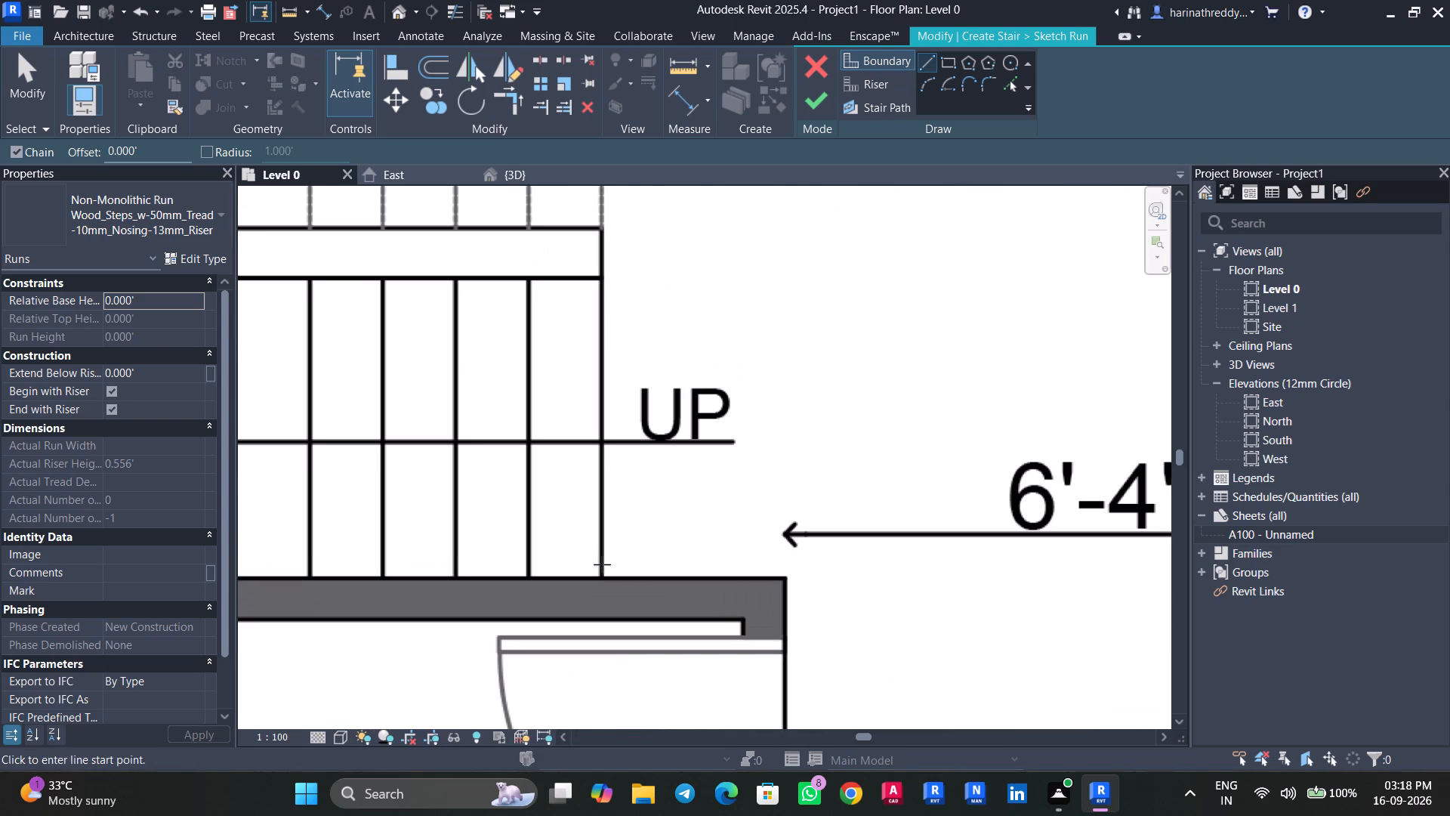
{"action": "left_click", "coordinate": [602, 576]}
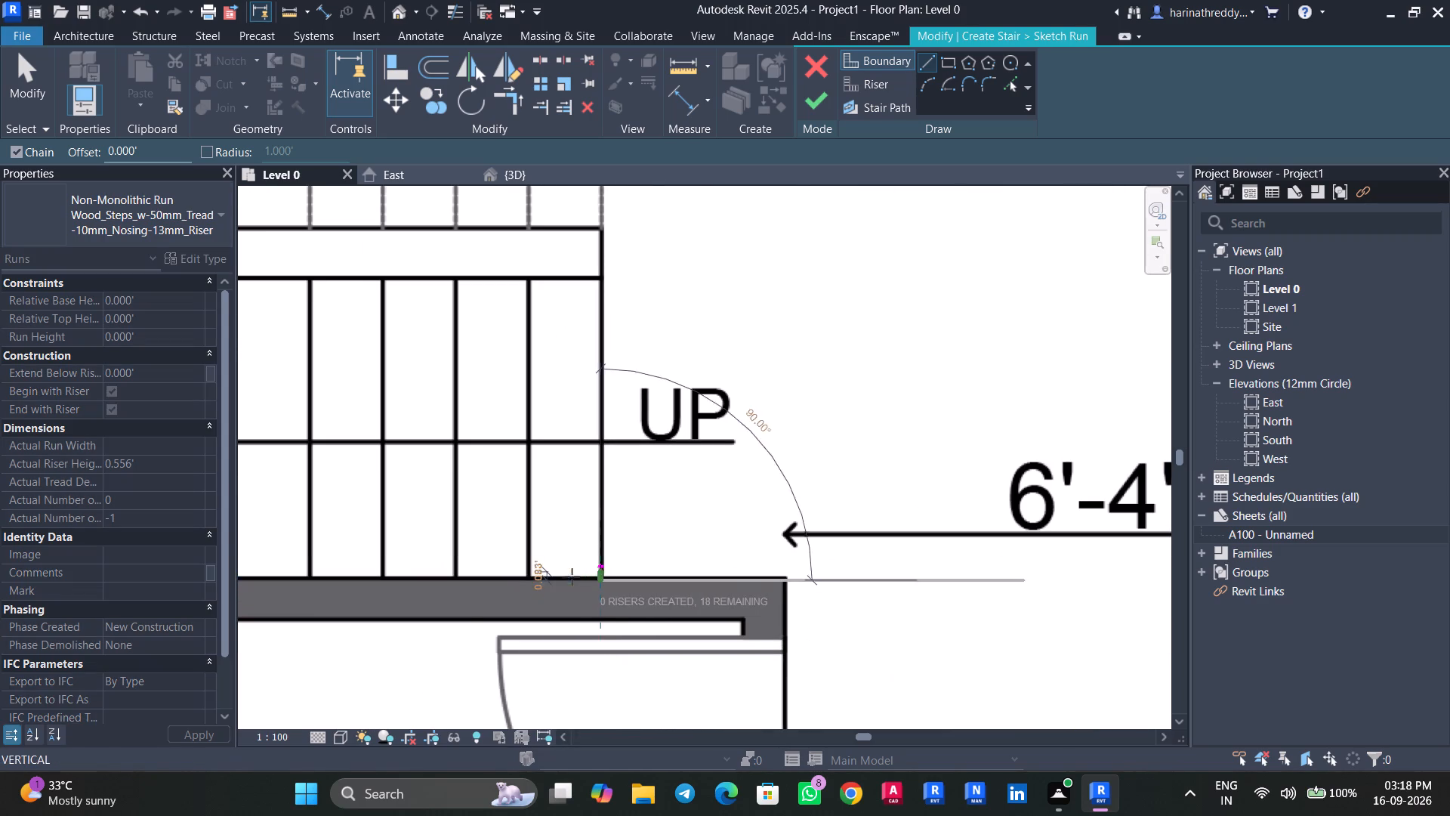
{"action": "scroll", "coordinate": [471, 578], "scroll_direction": "down", "scroll_amount": 4}
{"action": "middle_click_drag", "start_coordinate": [471, 578], "coordinate": [814, 564]}
{"action": "scroll", "coordinate": [815, 564], "scroll_direction": "up", "scroll_amount": 1}
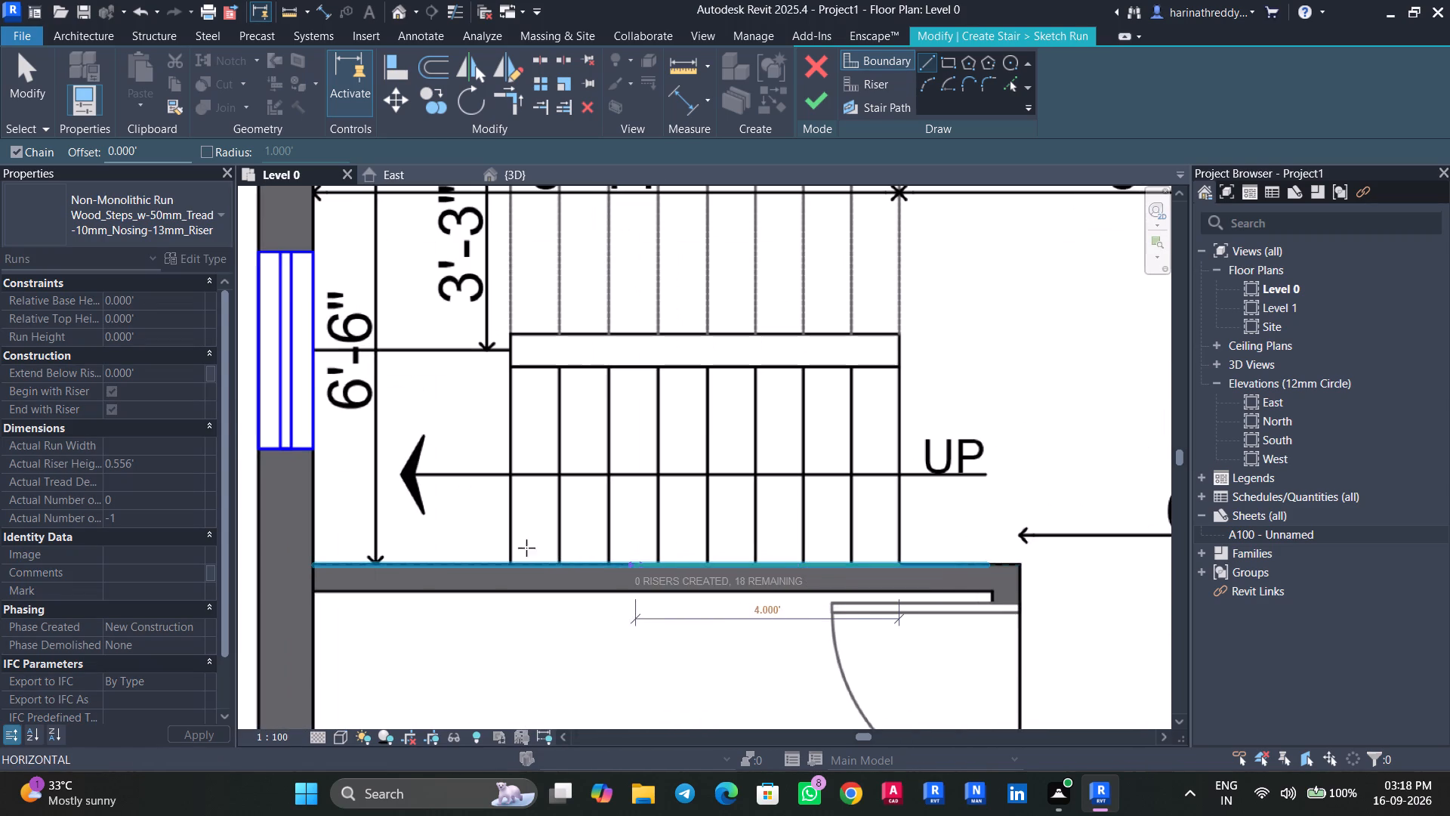
{"action": "left_click", "coordinate": [316, 567]}
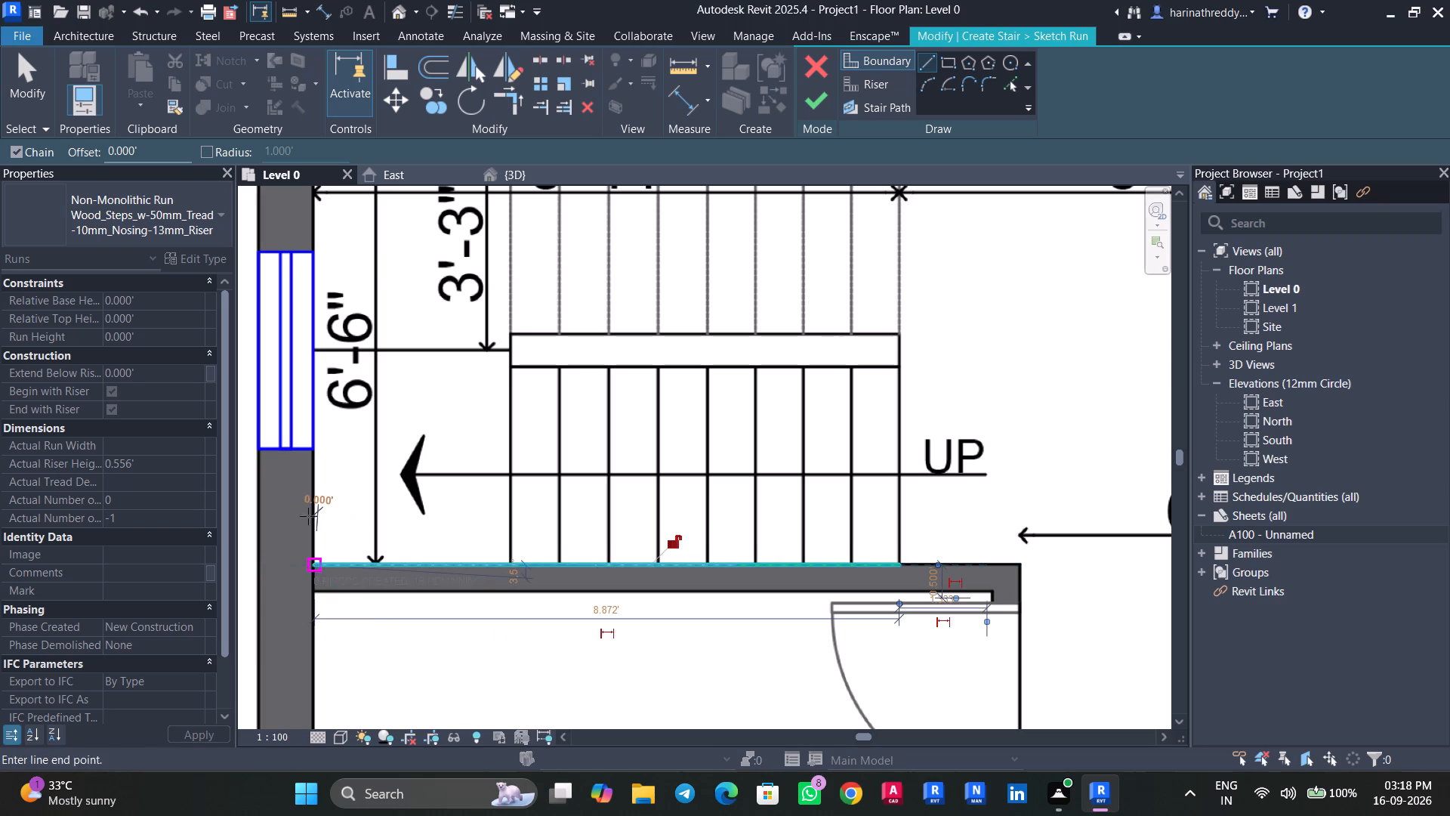
{"action": "middle_click_drag", "start_coordinate": [319, 311], "coordinate": [321, 338]}
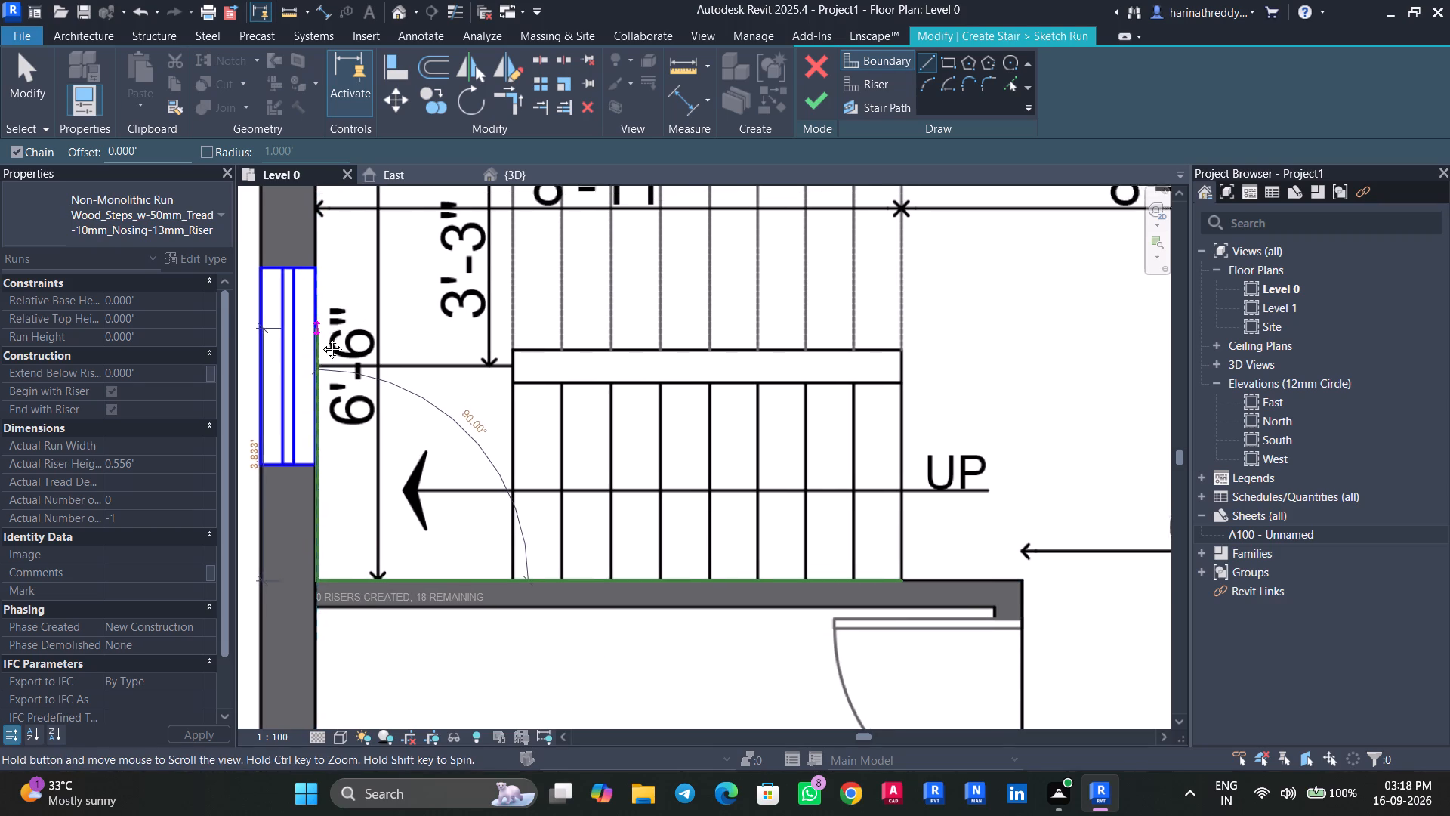
{"action": "middle_click_drag", "start_coordinate": [321, 338], "coordinate": [322, 523]}
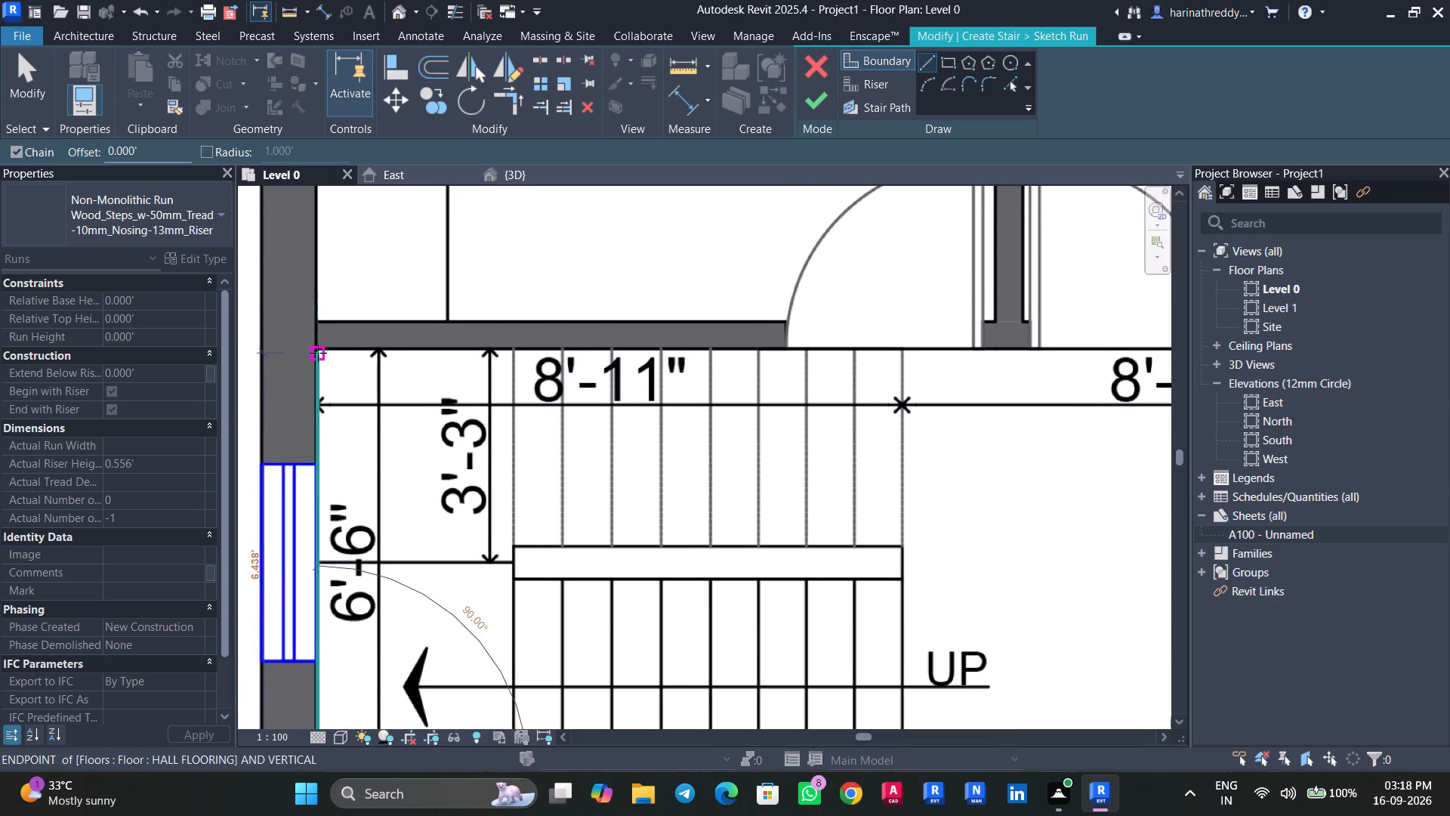
{"action": "left_click", "coordinate": [318, 353]}
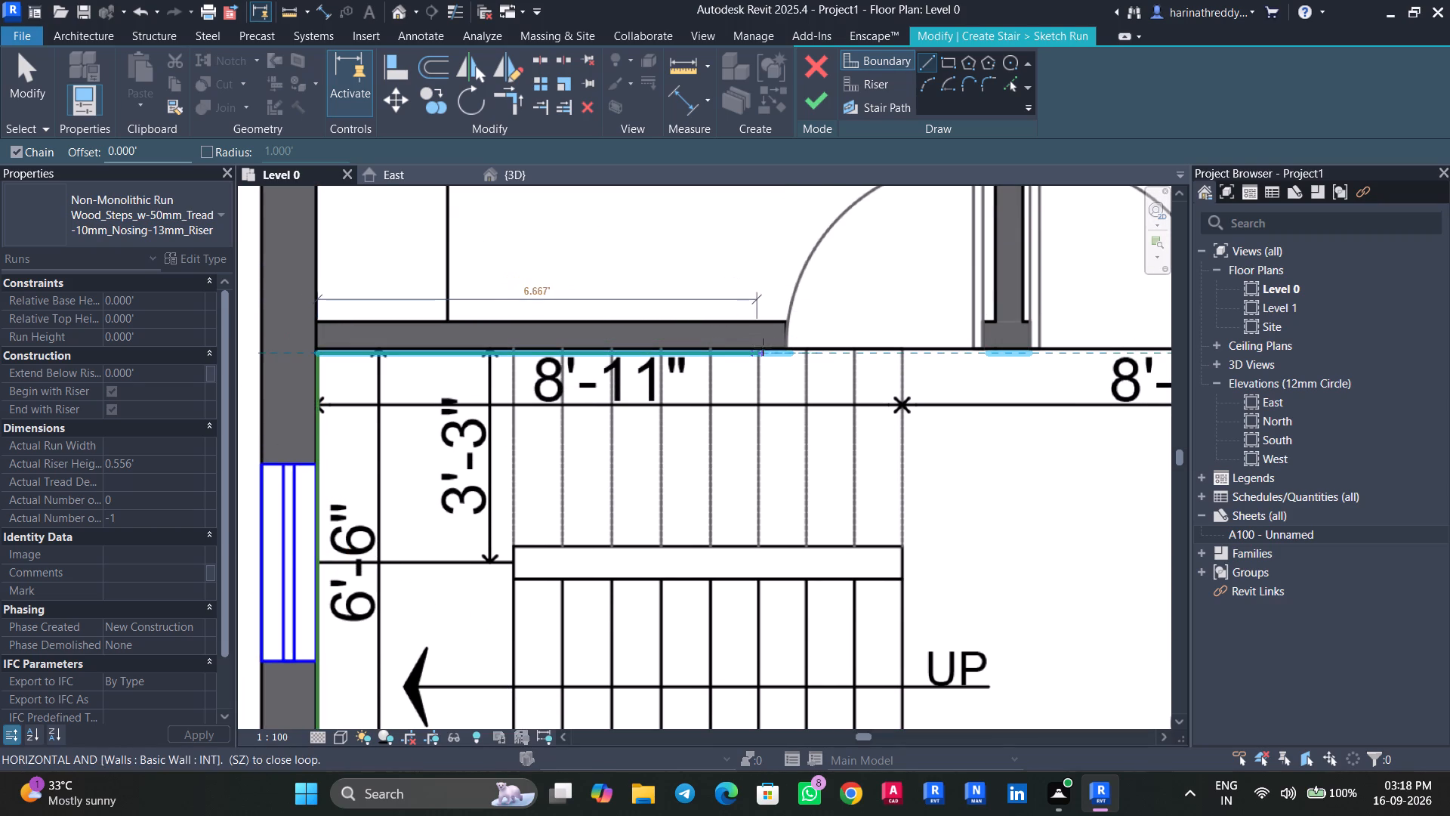
{"action": "left_click", "coordinate": [903, 342]}
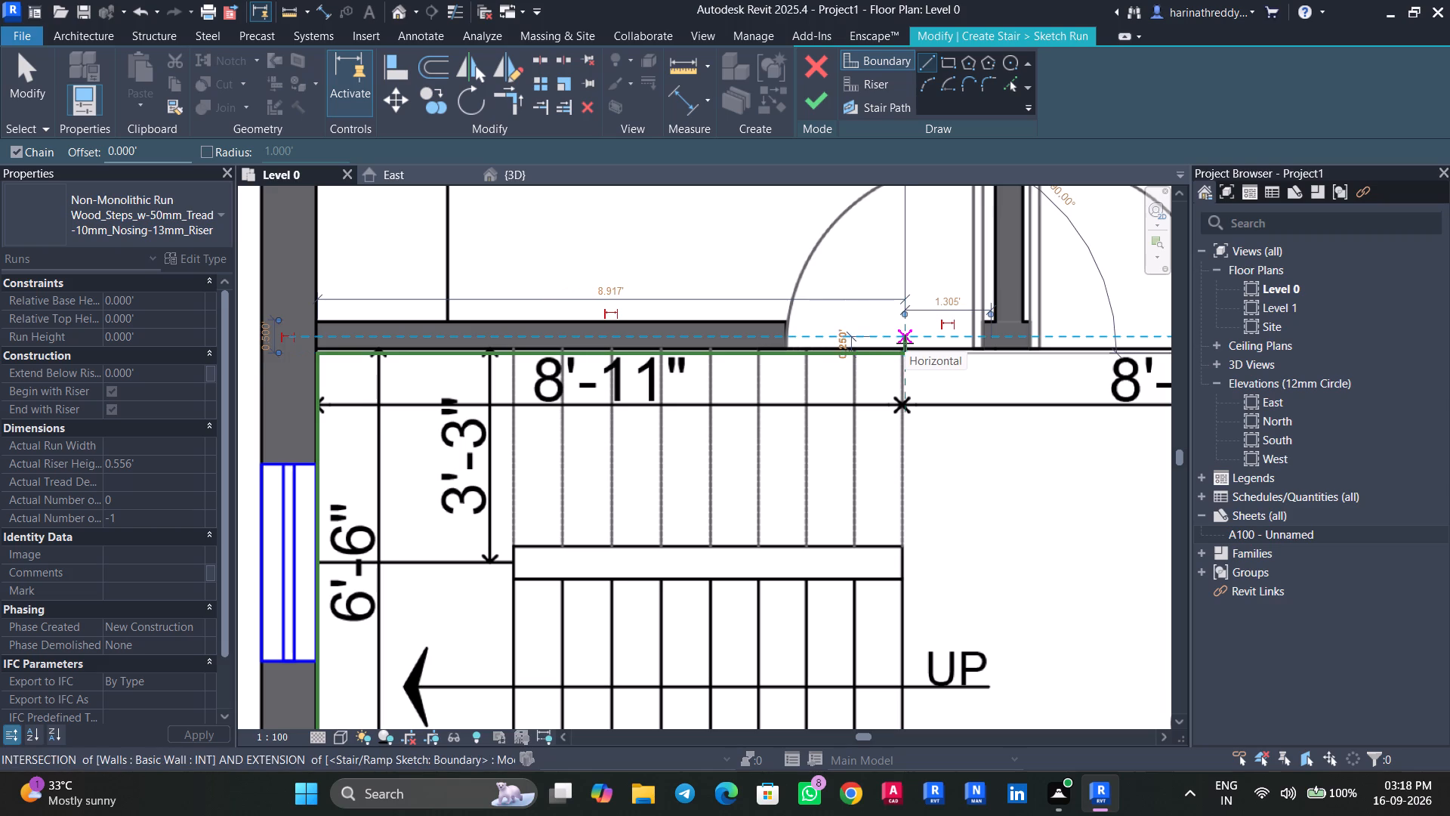
{"action": "key", "text": "Escape"}
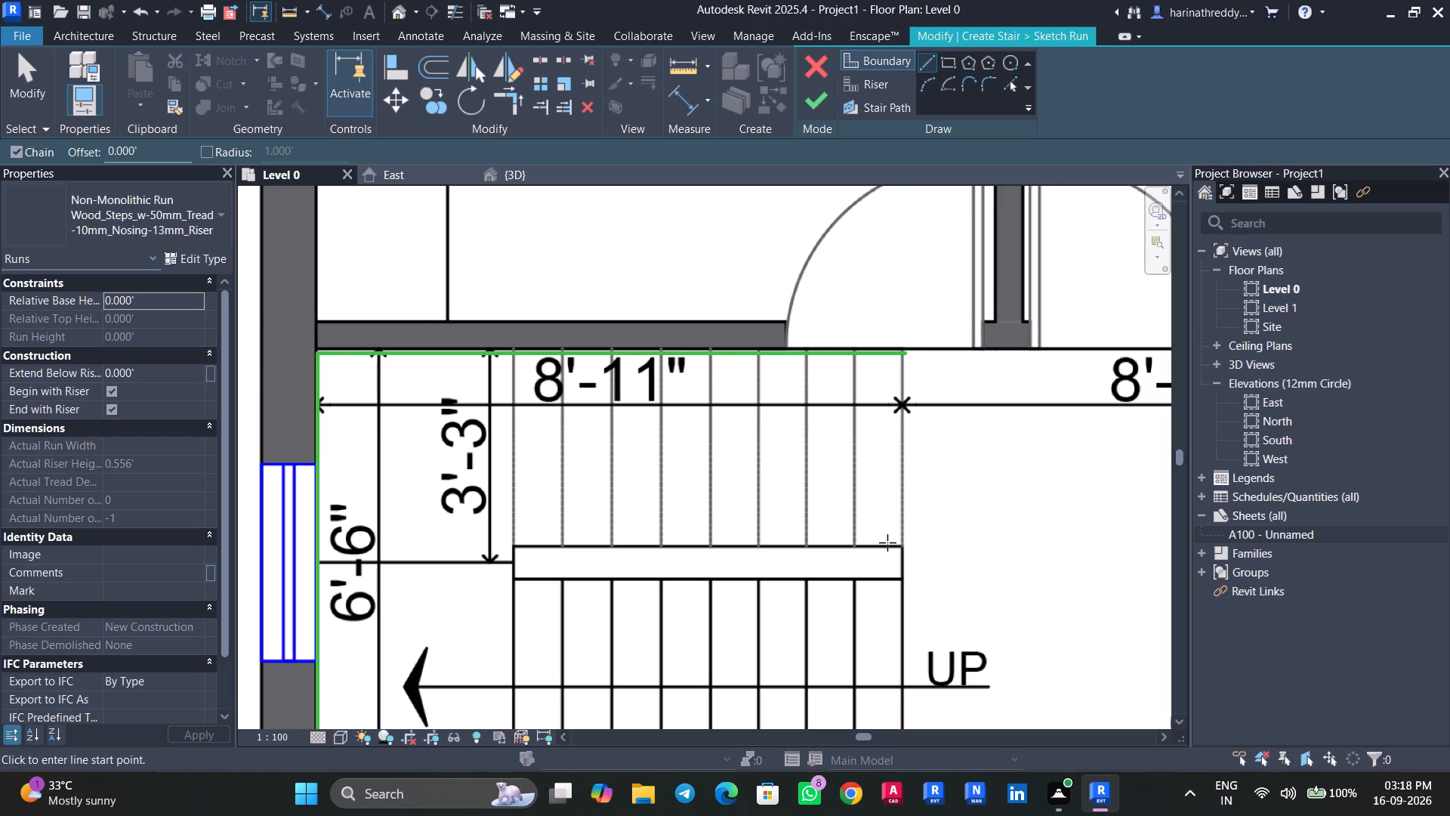
Sketch the stair's inner boundary as a U around the central strip between the flights, about 6' long and 0.5' wide.
{"action": "left_click", "coordinate": [900, 546]}
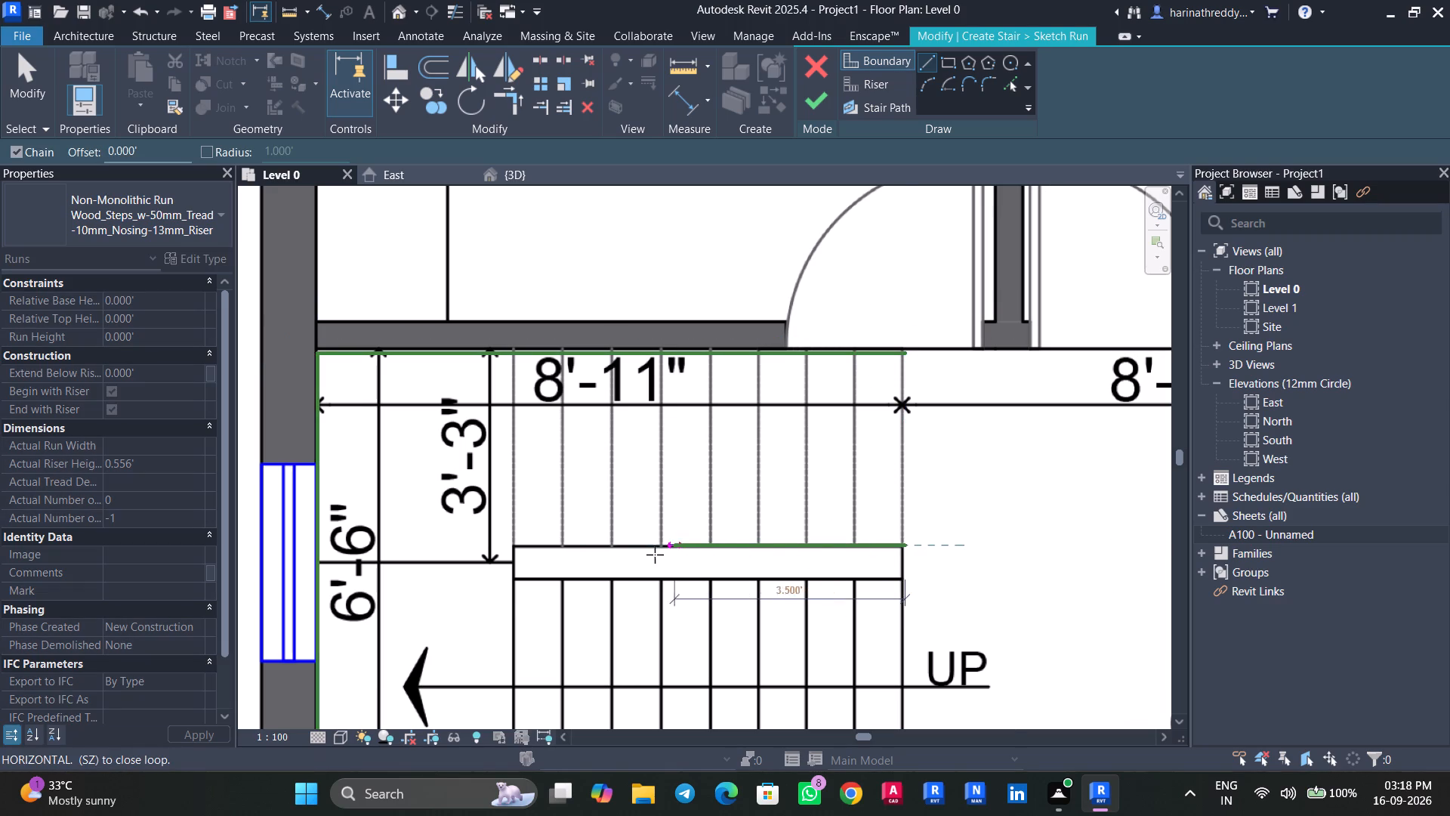
{"action": "left_click", "coordinate": [512, 550]}
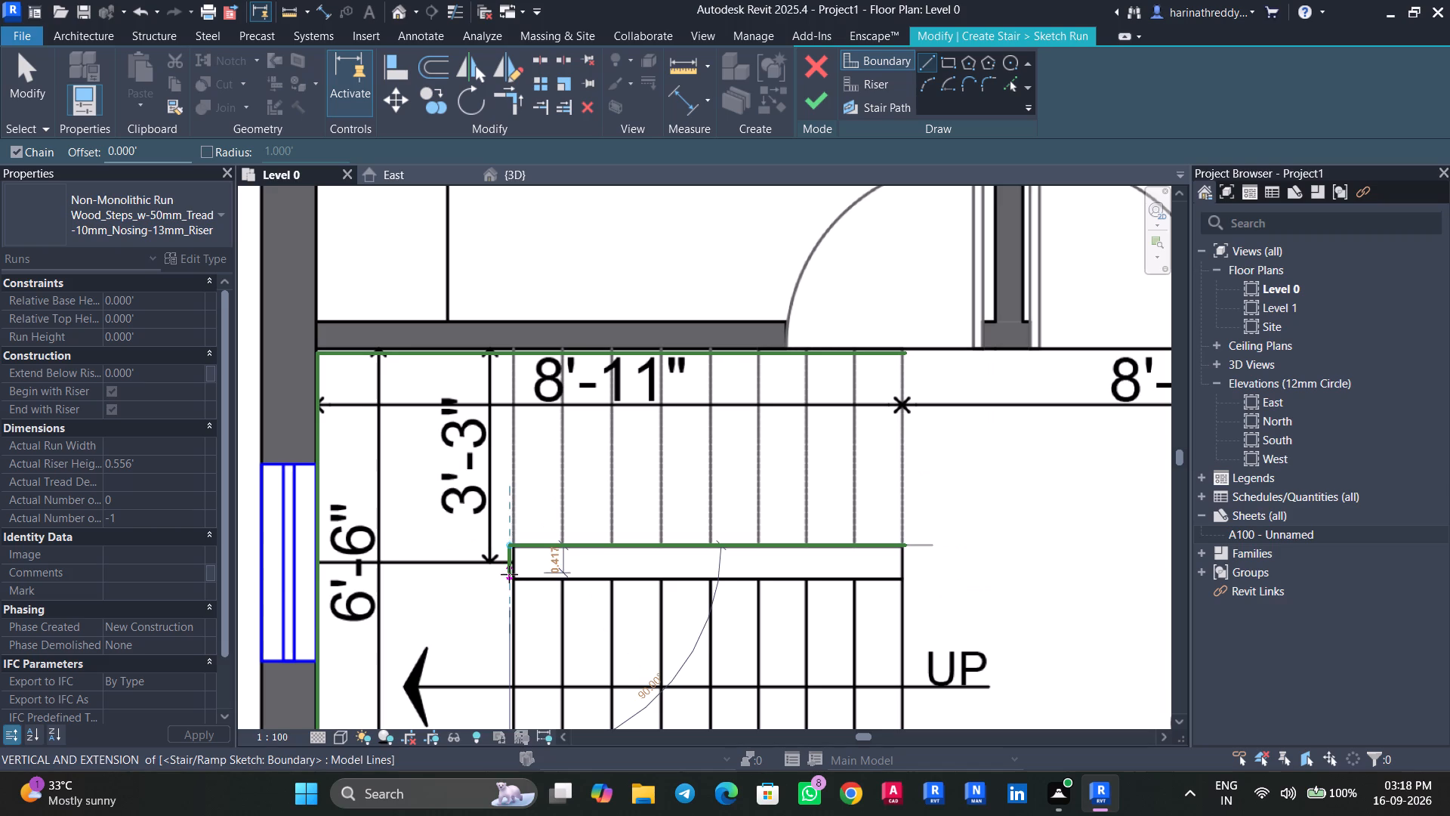
{"action": "left_click", "coordinate": [509, 577]}
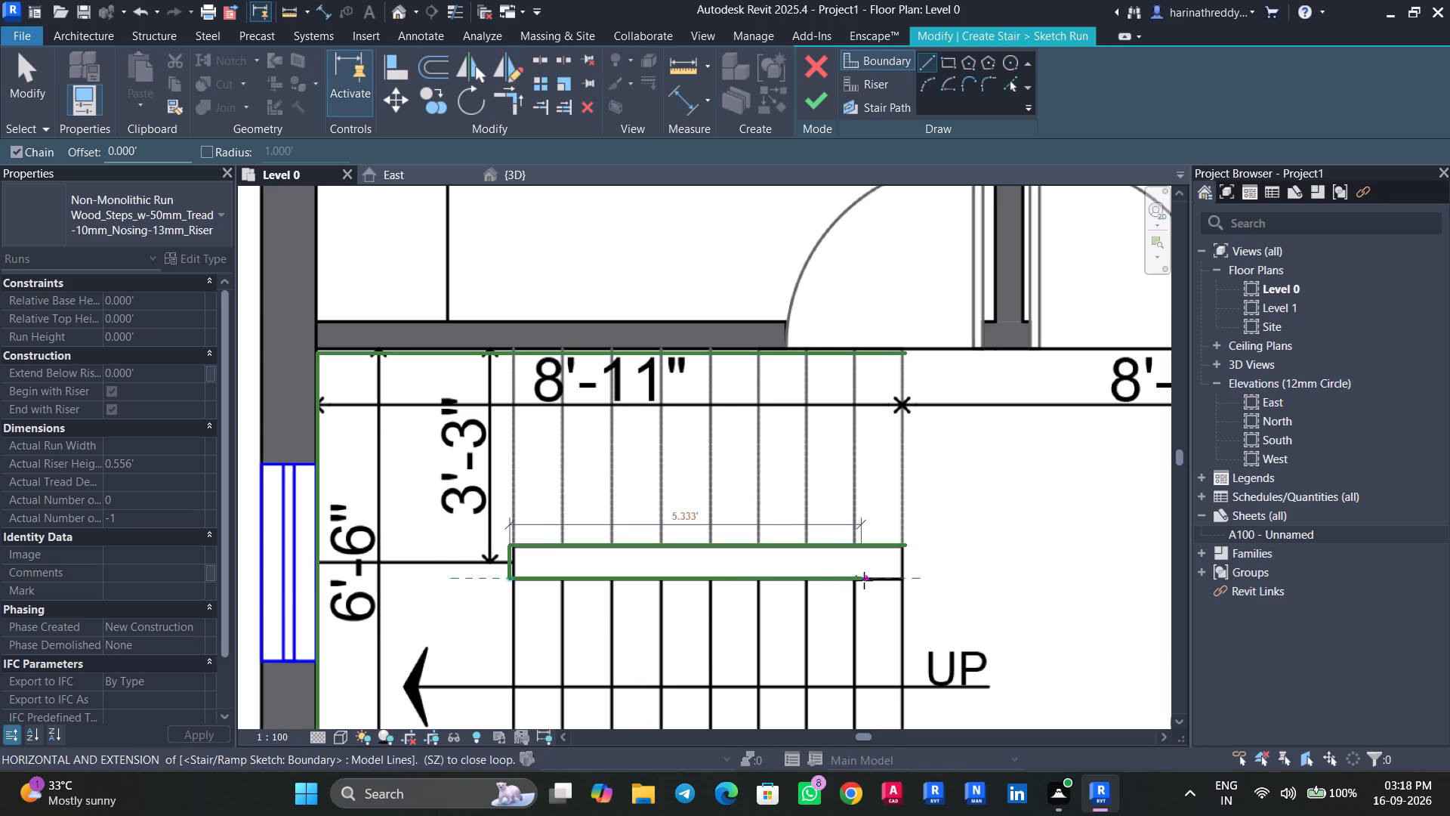
{"action": "left_click", "coordinate": [899, 583]}
{"action": "key", "text": "Escape"}
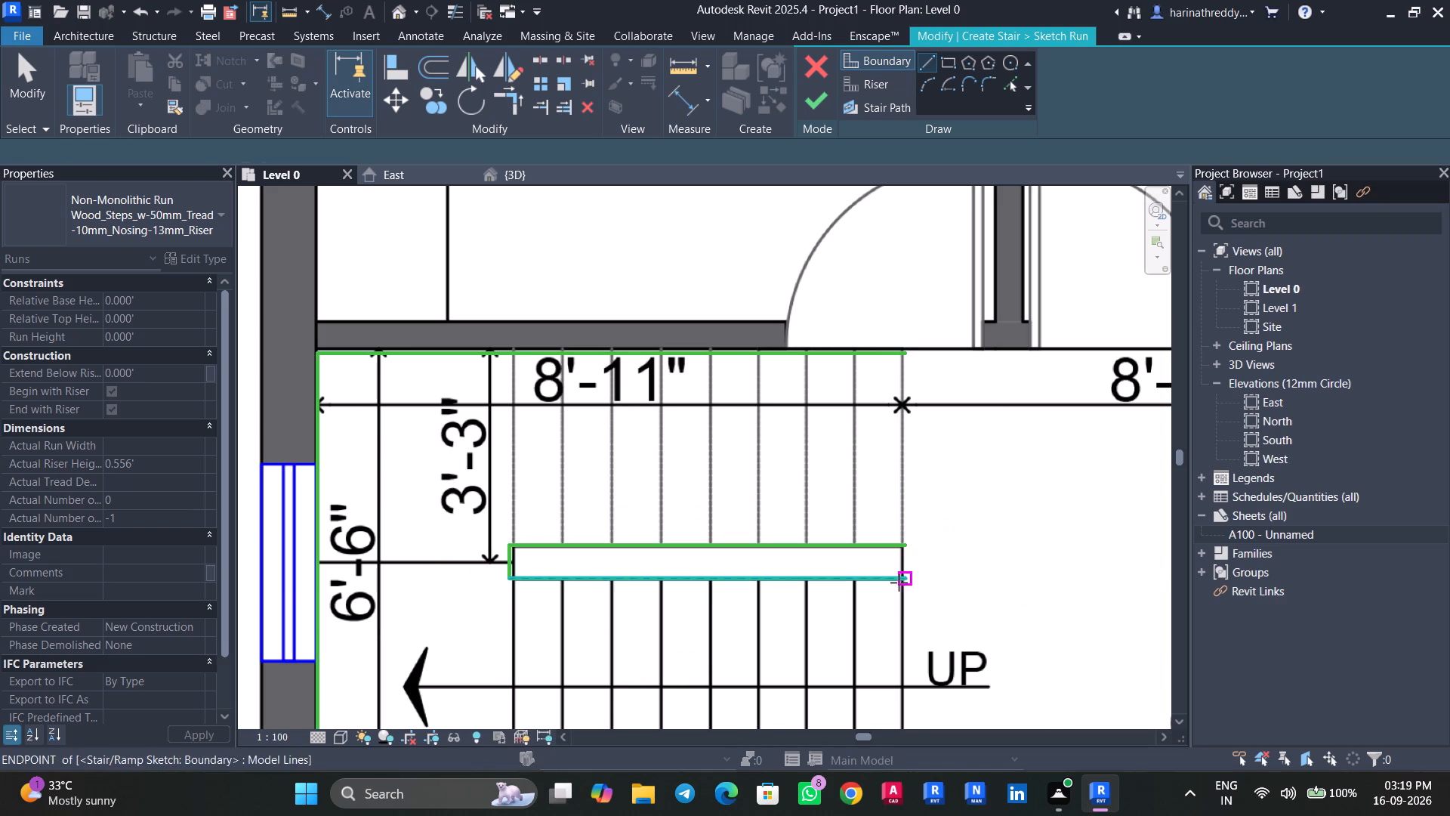
Nudge the inner boundary's short end line away from the landing, onto the end of the central strip in the plan image.
{"action": "scroll", "coordinate": [589, 507], "scroll_direction": "down", "scroll_amount": 4}
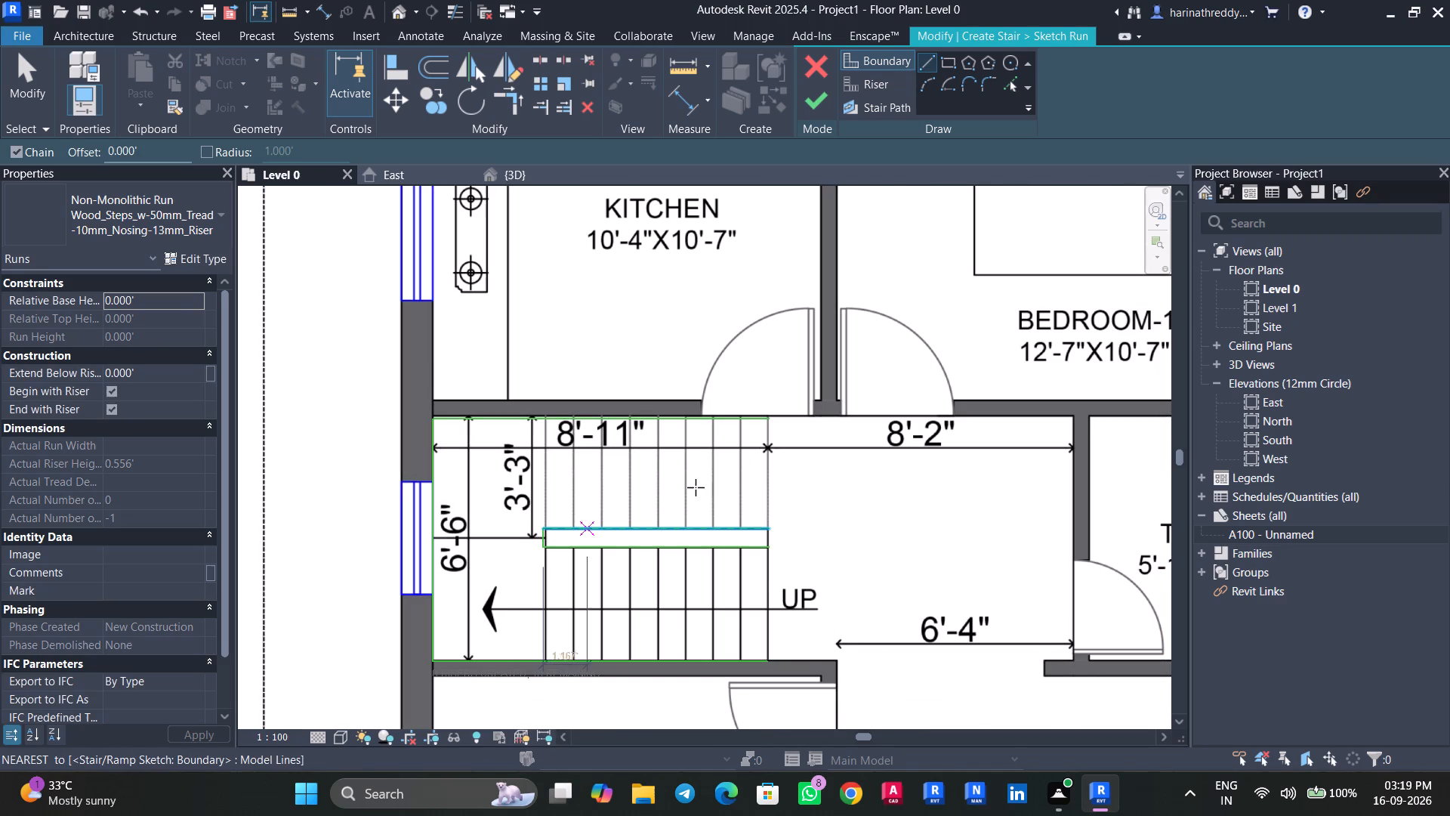
{"action": "scroll", "coordinate": [520, 536], "scroll_direction": "up", "scroll_amount": 6}
{"action": "scroll", "coordinate": [609, 564], "scroll_direction": "up", "scroll_amount": 2}
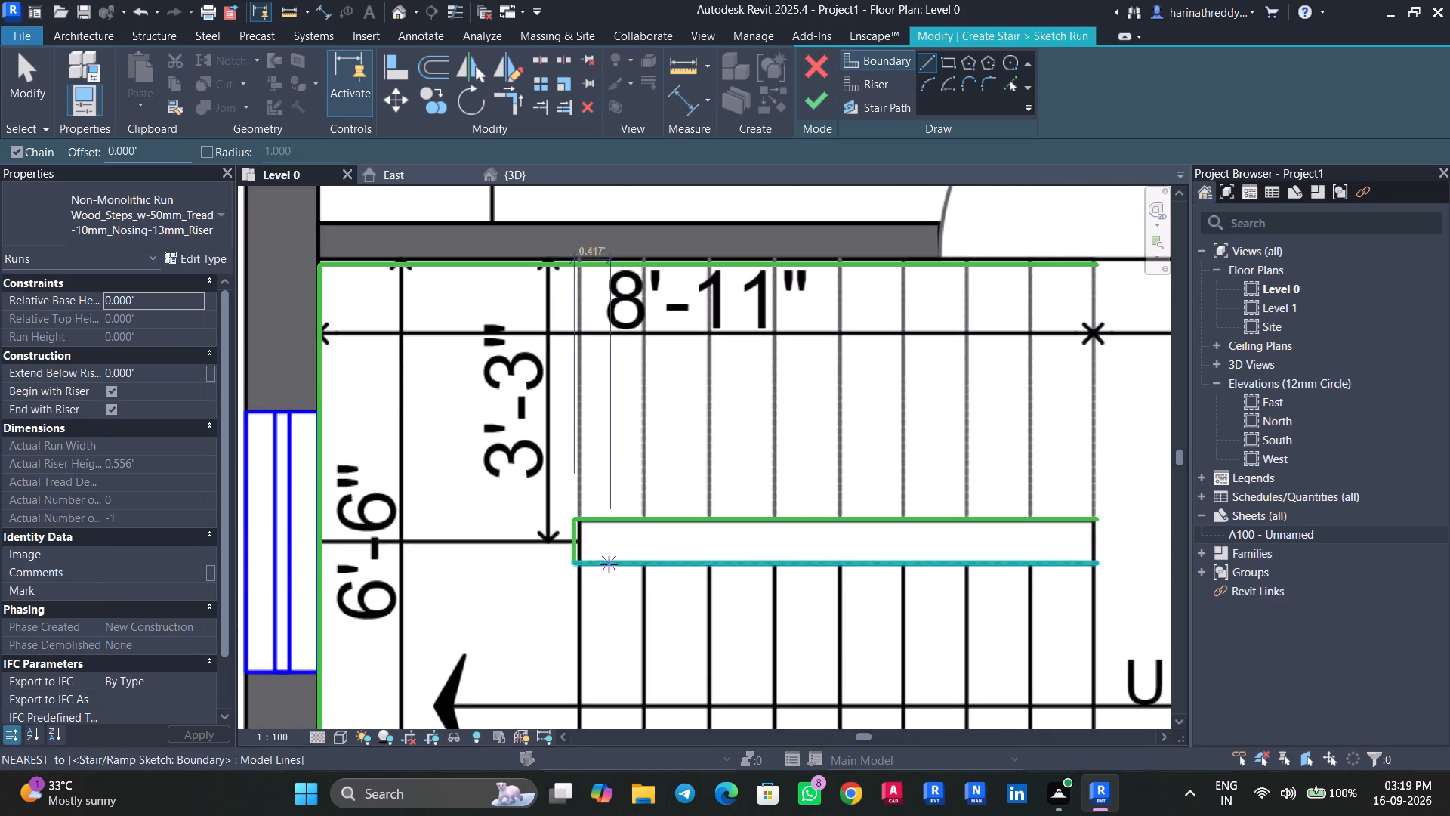
{"action": "scroll", "coordinate": [609, 564], "scroll_direction": "up", "scroll_amount": 2}
{"action": "scroll", "coordinate": [609, 564], "scroll_direction": "down", "scroll_amount": 1}
{"action": "scroll", "coordinate": [609, 564], "scroll_direction": "up", "scroll_amount": 3}
{"action": "left_click", "coordinate": [524, 530]}
{"action": "key", "text": "Escape"}
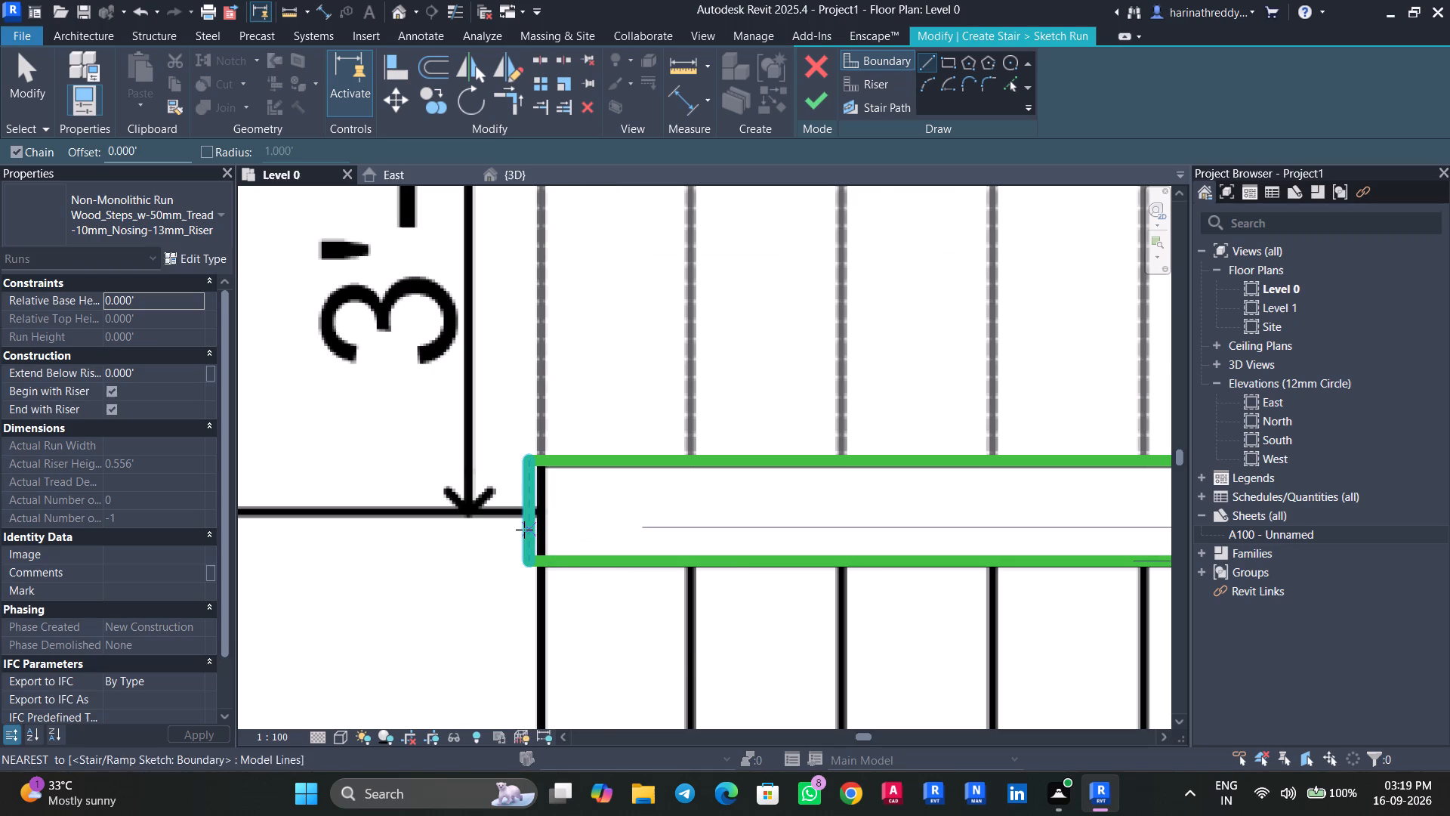
{"action": "left_click", "coordinate": [524, 530]}
{"action": "key", "text": "Escape"}
{"action": "key", "text": "Escape"}
{"action": "left_click", "coordinate": [524, 530]}
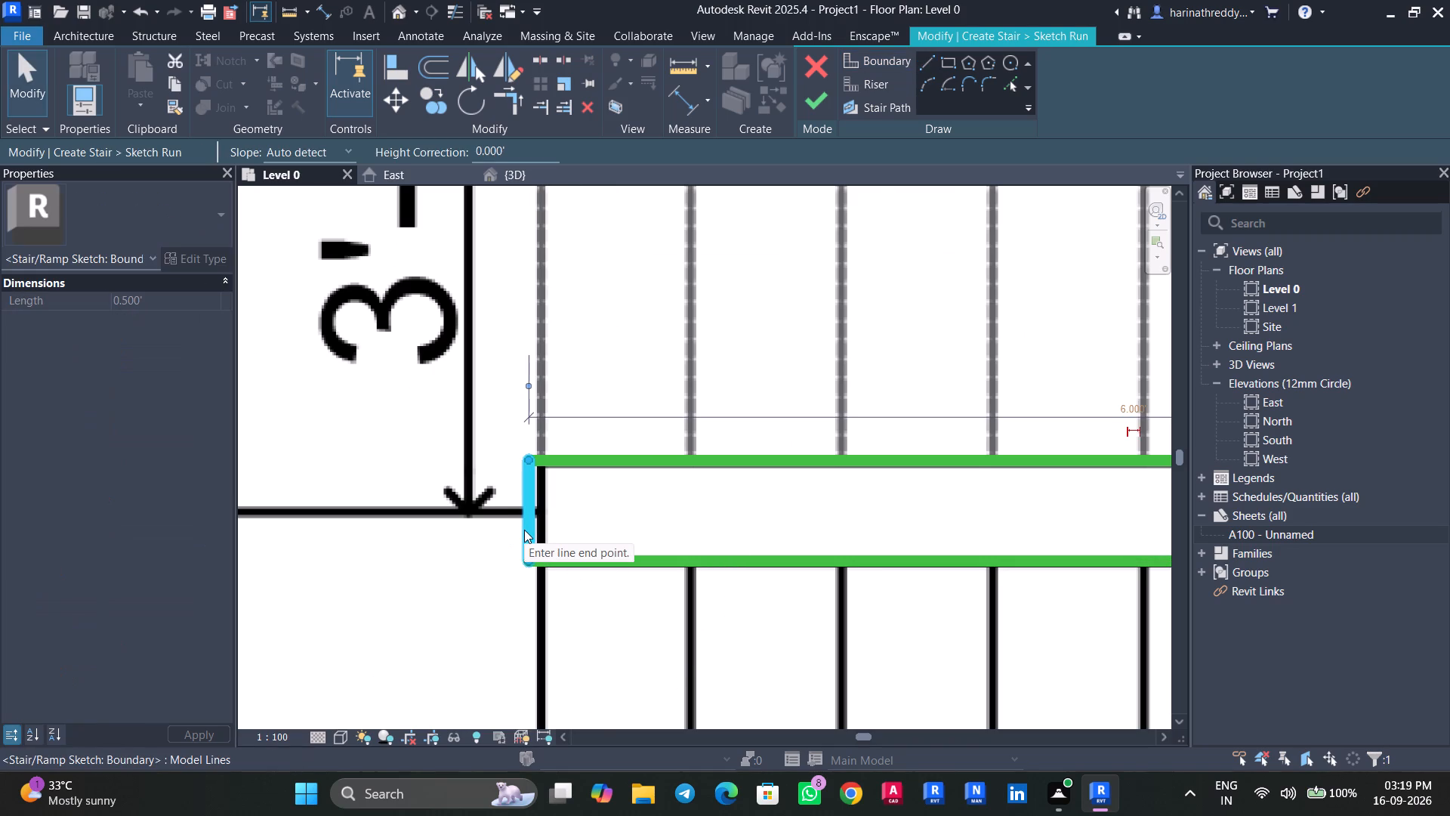
{"action": "key", "text": "Right"}
{"action": "key", "text": "Right"}
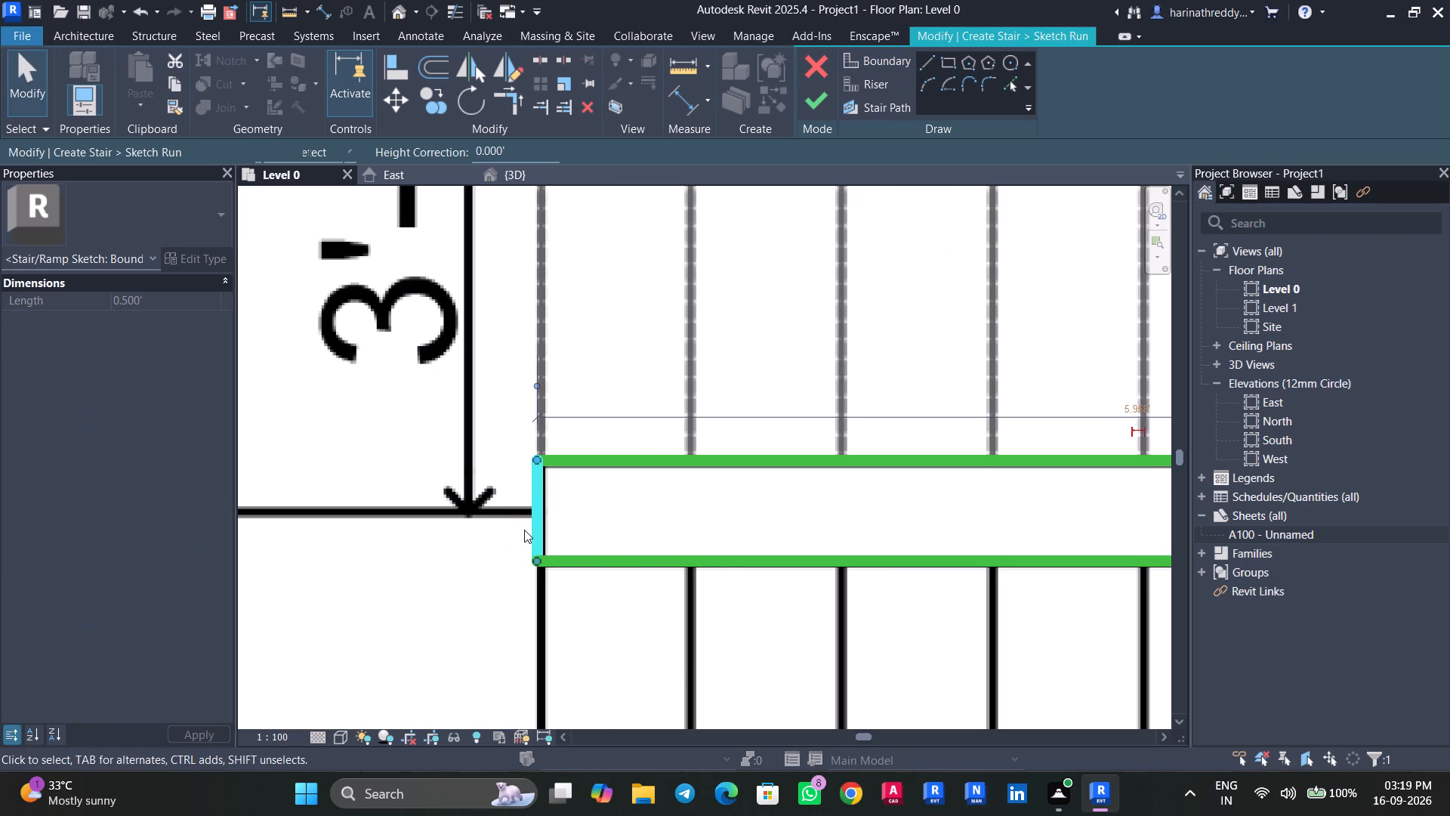
Nudge the inner boundary's short end line one more increment away from the landing, onto the end of the central strip.
{"action": "key", "text": "Right"}
{"action": "key", "text": "Escape"}
{"action": "scroll", "coordinate": [524, 530], "scroll_direction": "down", "scroll_amount": 8}
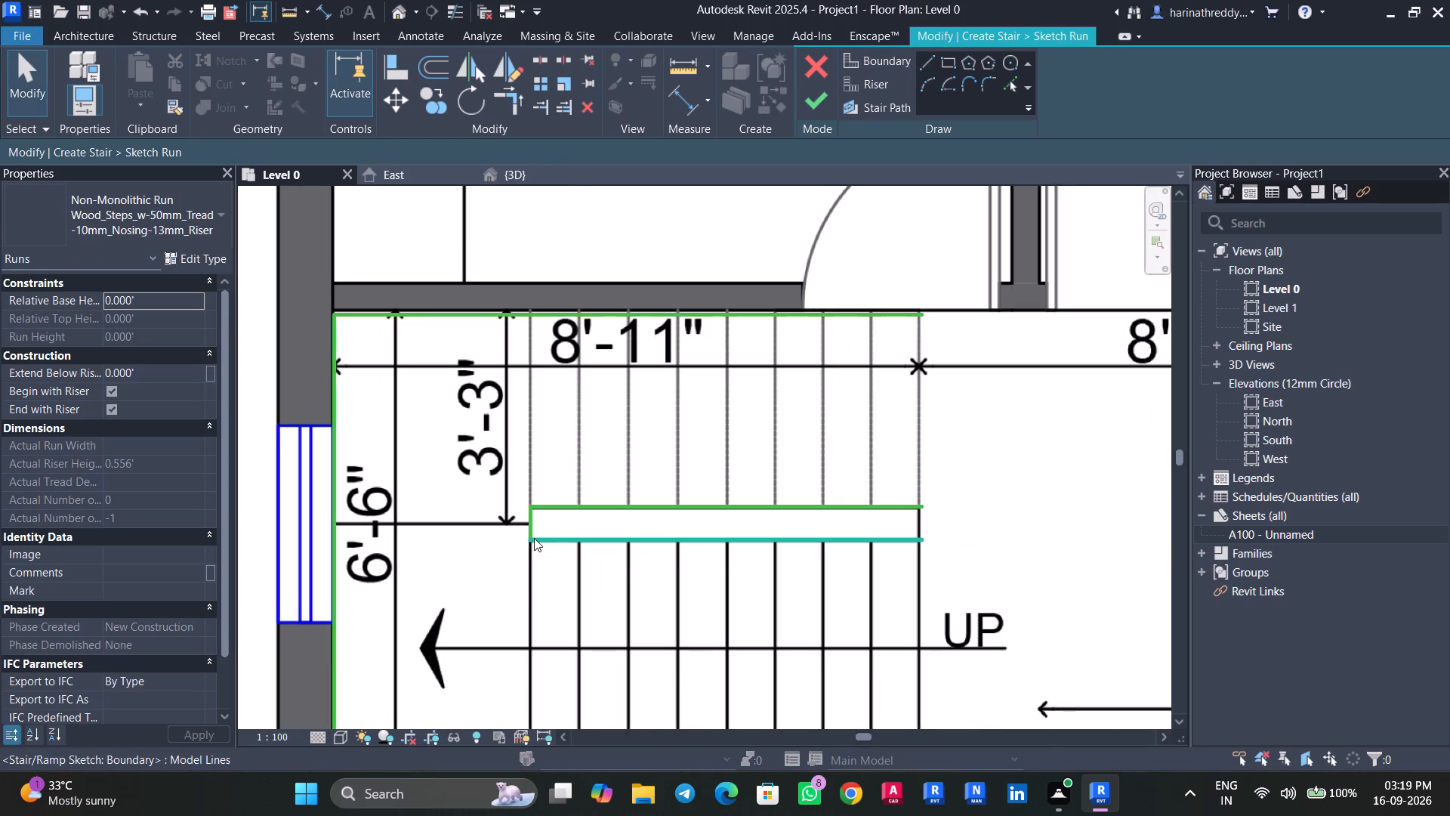
Nudge the outer boundary line along the upper stairwell wall three increments up, onto the wall face in the plan image.
{"action": "scroll", "coordinate": [470, 355], "scroll_direction": "up", "scroll_amount": 5}
{"action": "key", "text": "Escape"}
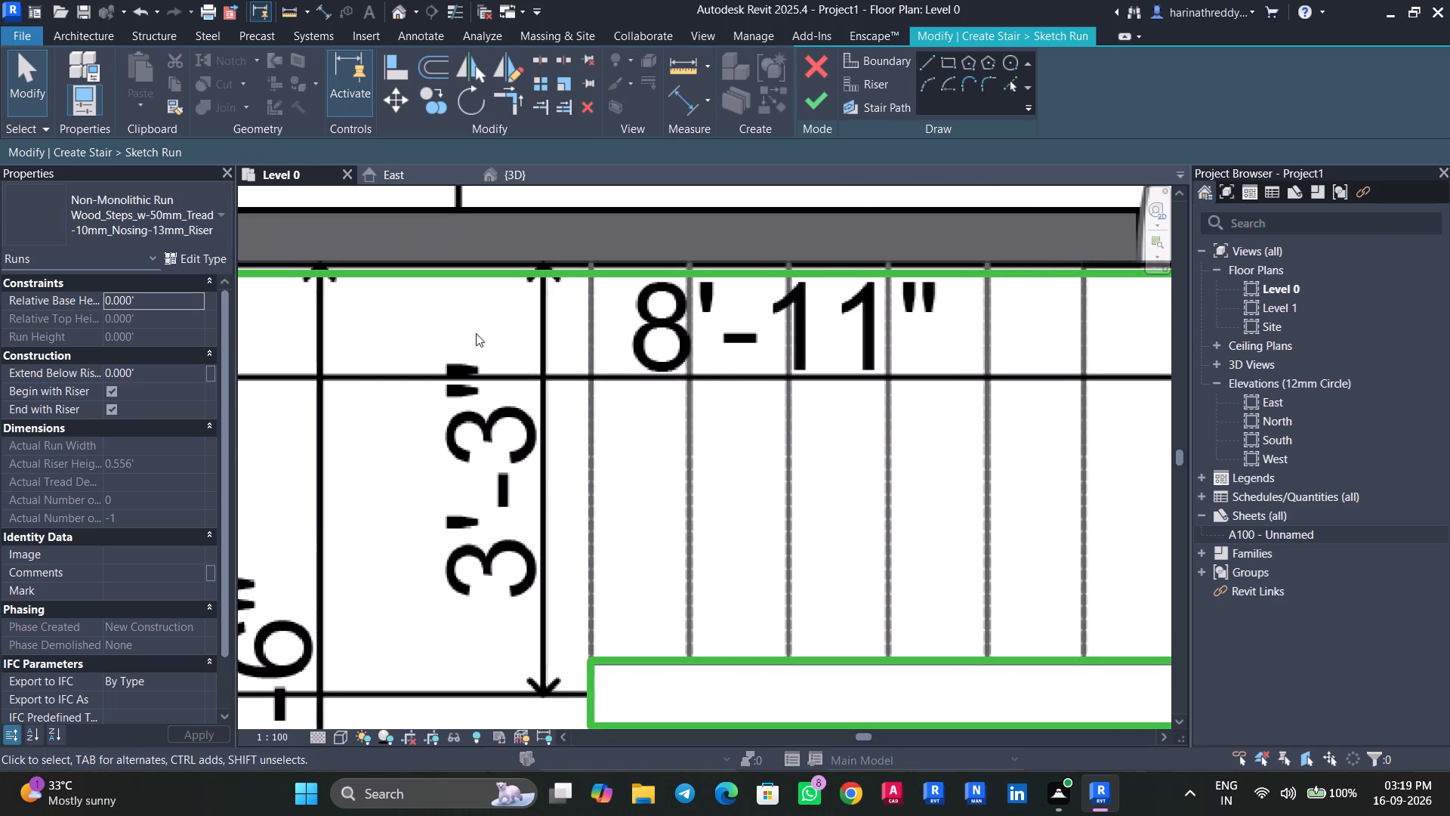
{"action": "scroll", "coordinate": [476, 326], "scroll_direction": "up", "scroll_amount": 1}
{"action": "key", "text": "Escape"}
{"action": "key", "text": "Escape"}
{"action": "left_click", "coordinate": [432, 268]}
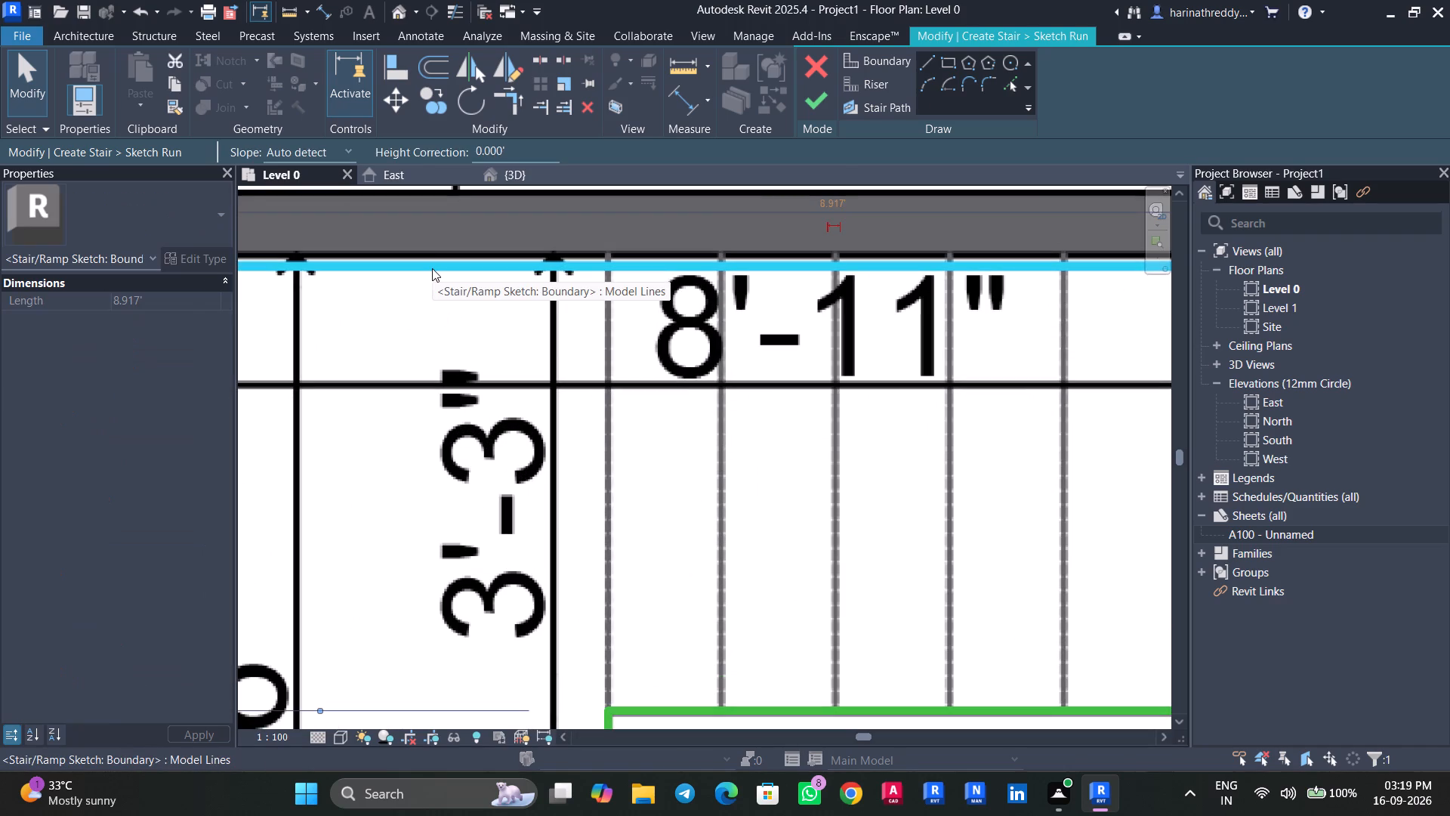
{"action": "key", "text": "Up"}
{"action": "key", "text": "Up"}
{"action": "key", "text": "Up"}
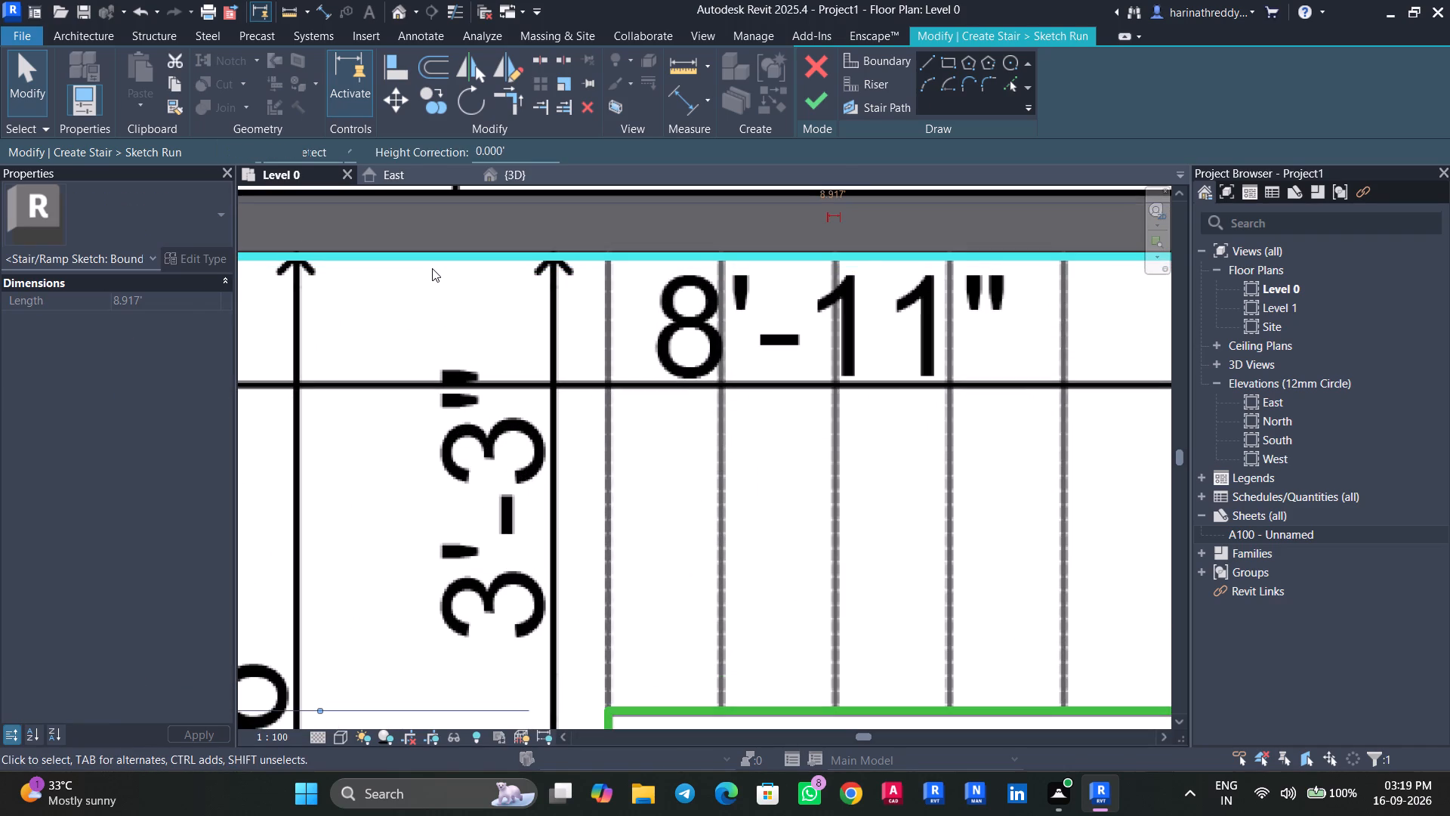
{"action": "key", "text": "Escape"}
Check the stair boundary lines against the plan image along the lower stairwell wall and at the open ends of the central strip.
{"action": "scroll", "coordinate": [444, 282], "scroll_direction": "down", "scroll_amount": 7}
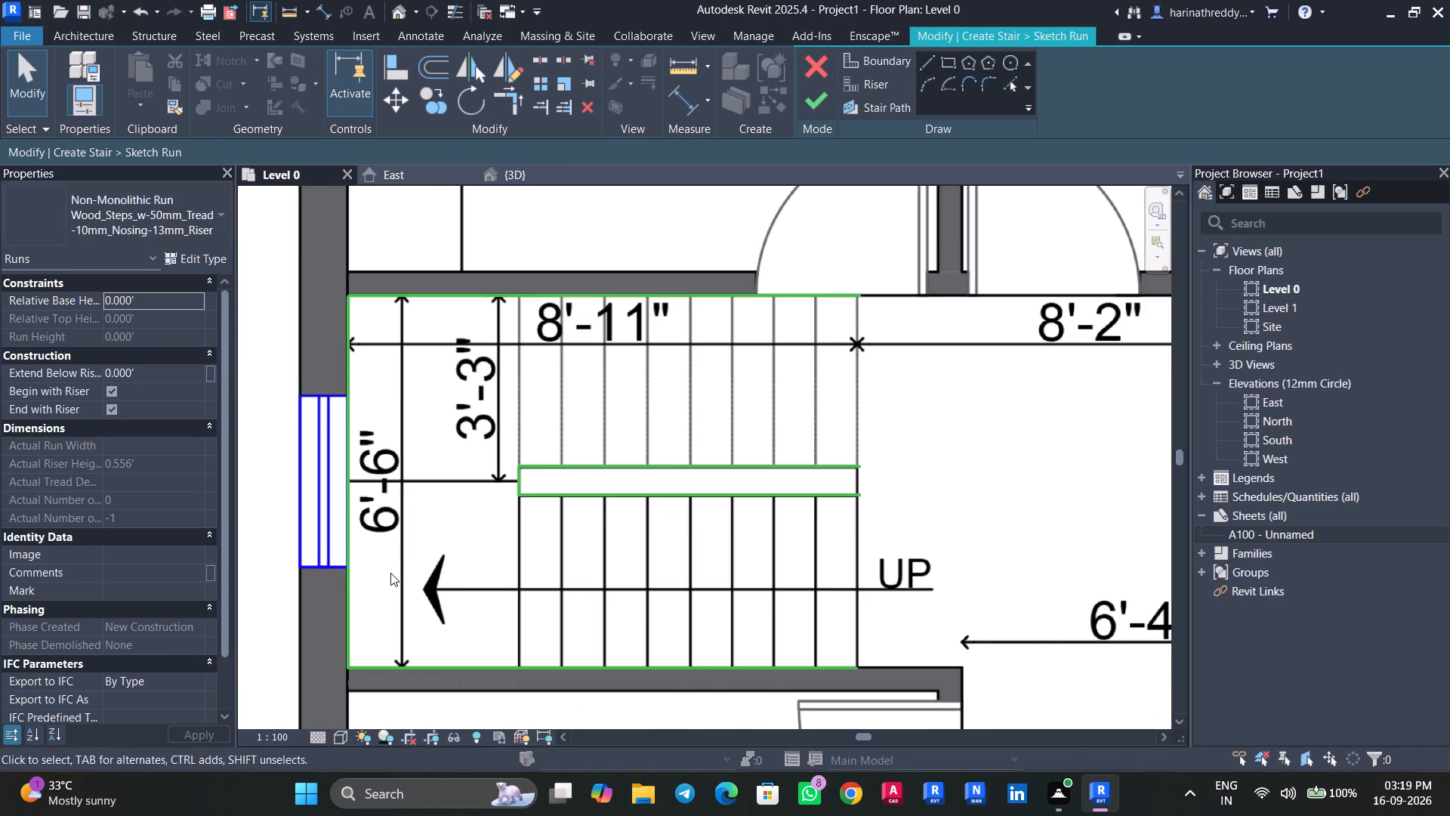
{"action": "scroll", "coordinate": [390, 573], "scroll_direction": "down", "scroll_amount": 1}
{"action": "middle_click_drag", "start_coordinate": [390, 573], "coordinate": [375, 496]}
{"action": "scroll", "coordinate": [375, 496], "scroll_direction": "up", "scroll_amount": 1}
{"action": "scroll", "coordinate": [790, 622], "scroll_direction": "up", "scroll_amount": 8}
{"action": "scroll", "coordinate": [872, 567], "scroll_direction": "up", "scroll_amount": 2}
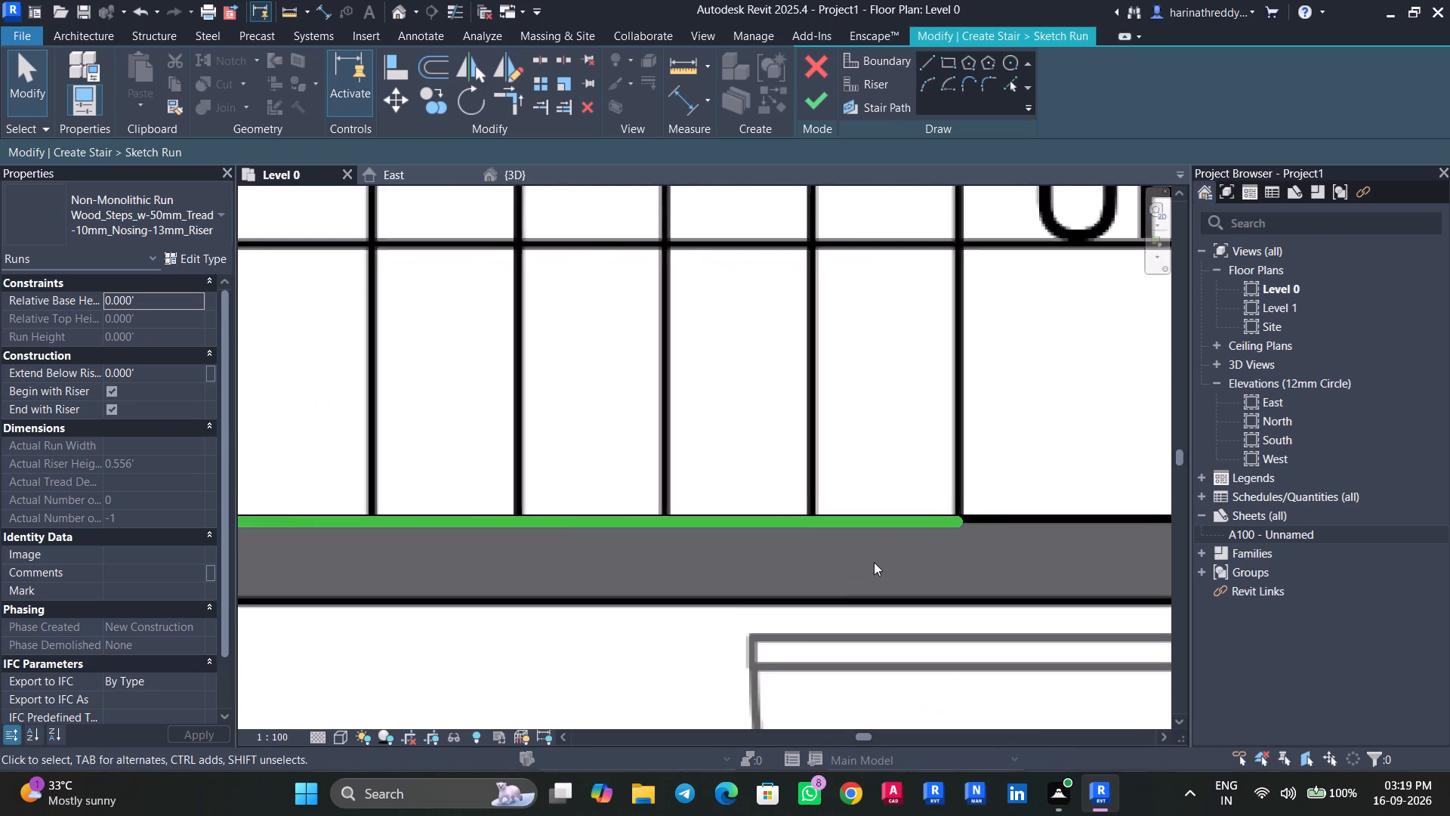
{"action": "scroll", "coordinate": [874, 562], "scroll_direction": "up", "scroll_amount": 1}
{"action": "scroll", "coordinate": [874, 562], "scroll_direction": "down", "scroll_amount": 8}
{"action": "scroll", "coordinate": [446, 523], "scroll_direction": "down", "scroll_amount": 5}
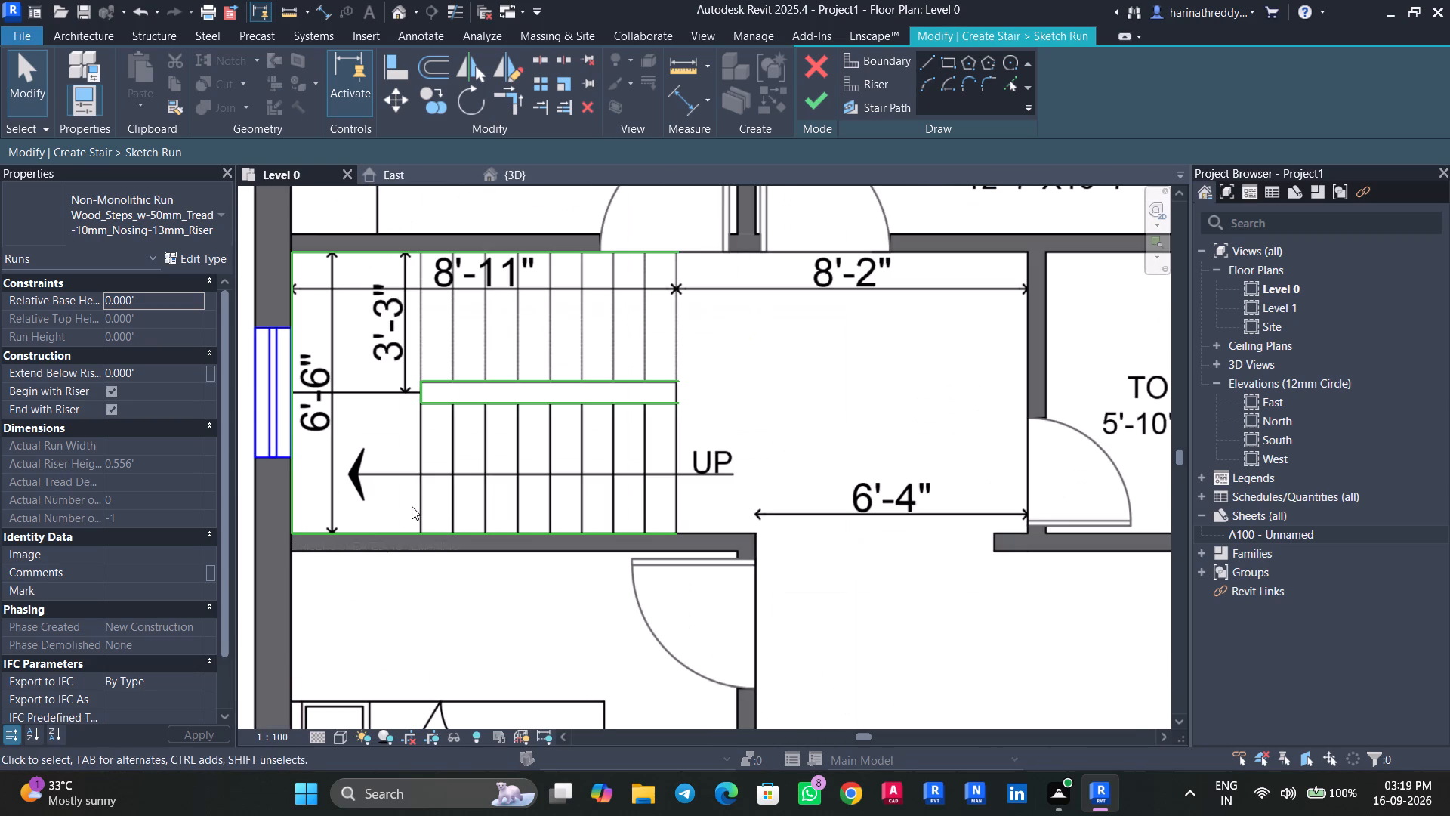
{"action": "scroll", "coordinate": [666, 403], "scroll_direction": "up", "scroll_amount": 14}
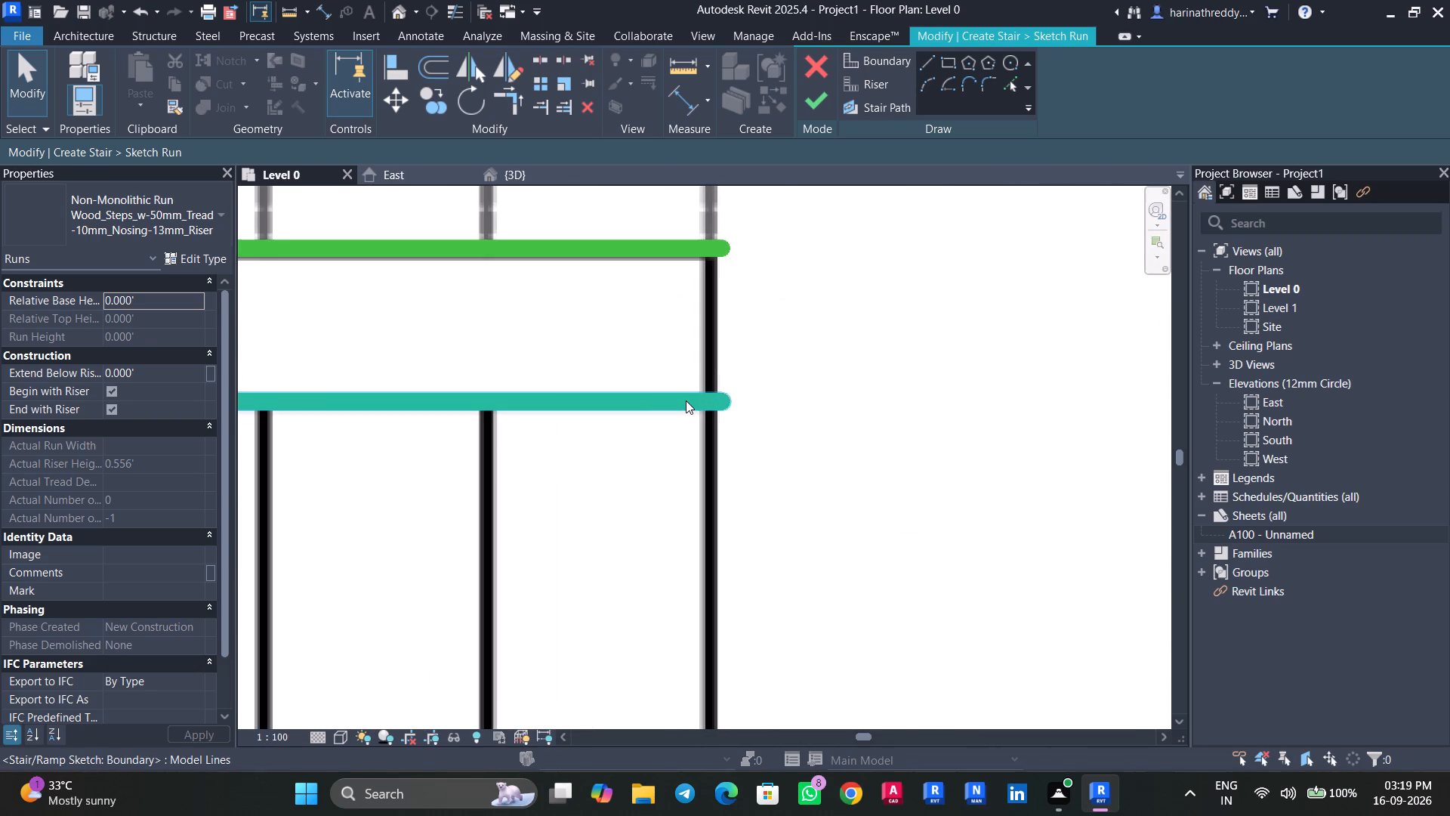
{"action": "key", "text": "Escape"}
{"action": "scroll", "coordinate": [730, 349], "scroll_direction": "down", "scroll_amount": 6}
{"action": "key", "text": "Escape"}
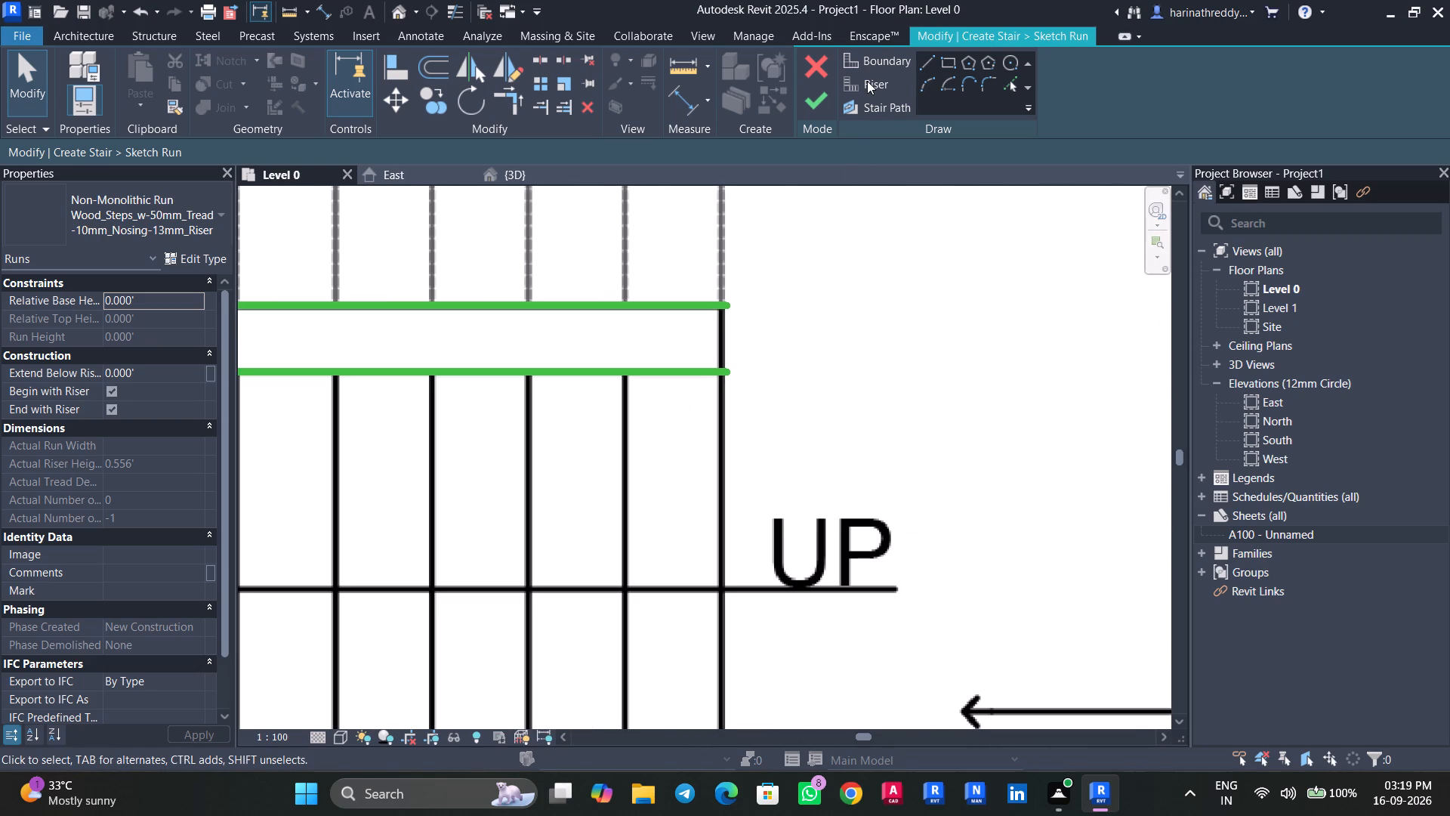
{"action": "scroll", "coordinate": [867, 81], "scroll_direction": "down", "scroll_amount": 5}
Sketch the lower flight's first five risers from the UP end, about 3' long and 0.75' apart, between the outer and inner boundaries.
{"action": "left_click", "coordinate": [865, 89]}
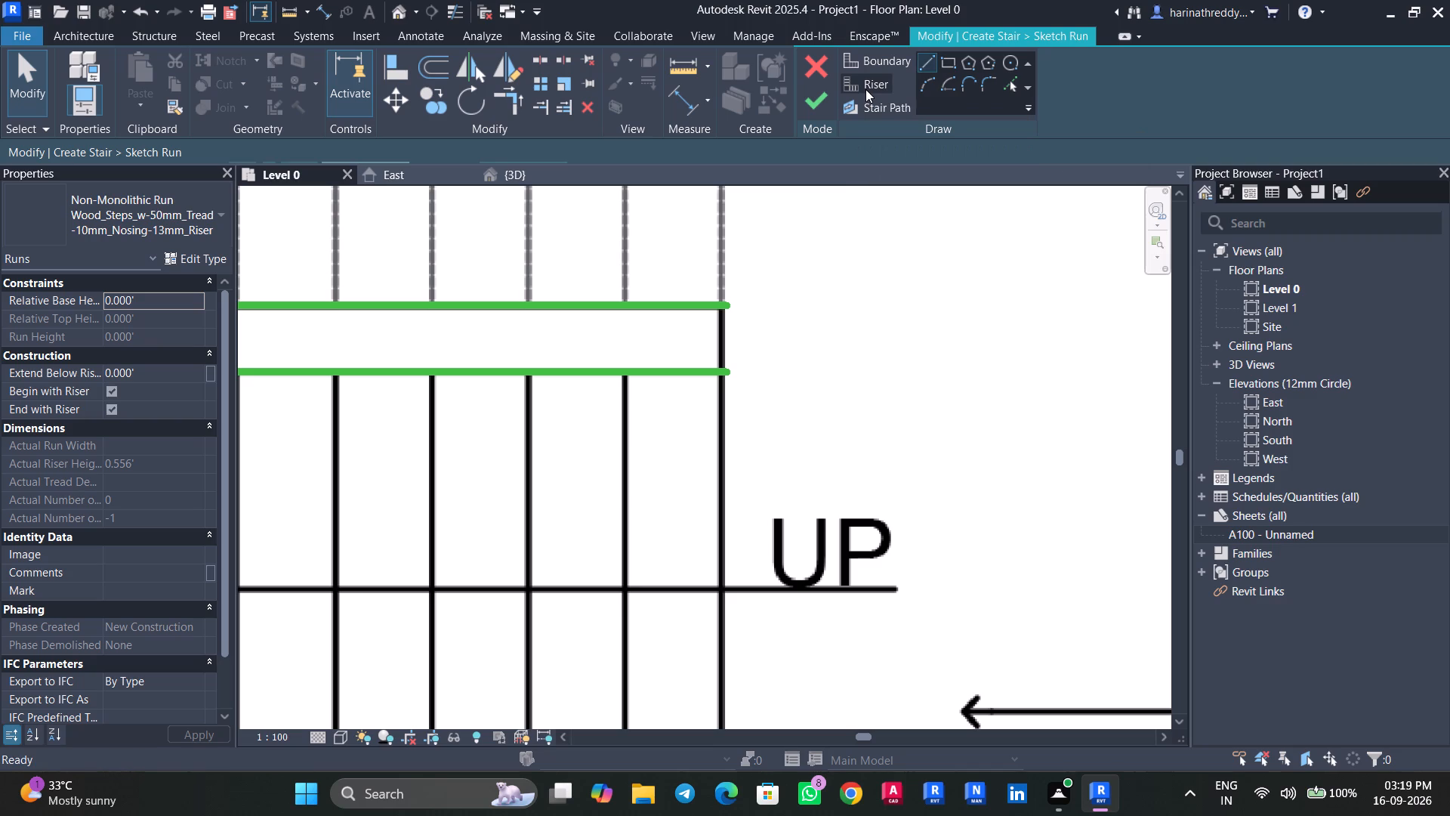
{"action": "scroll", "coordinate": [865, 89], "scroll_direction": "down", "scroll_amount": 7}
{"action": "middle_click_drag", "start_coordinate": [736, 296], "coordinate": [742, 358]}
{"action": "scroll", "coordinate": [742, 348], "scroll_direction": "down", "scroll_amount": 8}
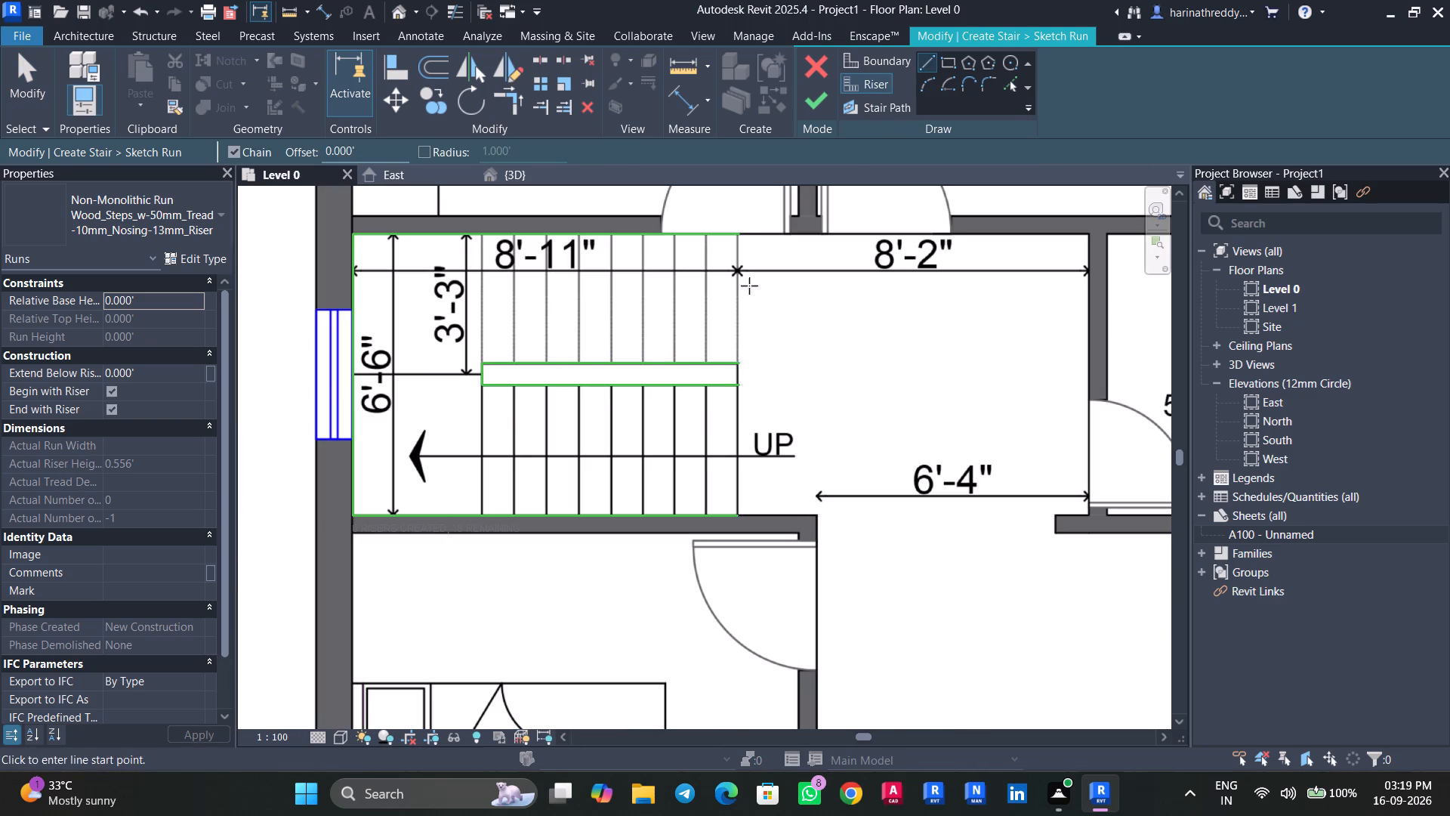
{"action": "scroll", "coordinate": [746, 512], "scroll_direction": "up", "scroll_amount": 7}
{"action": "left_click", "coordinate": [723, 520]}
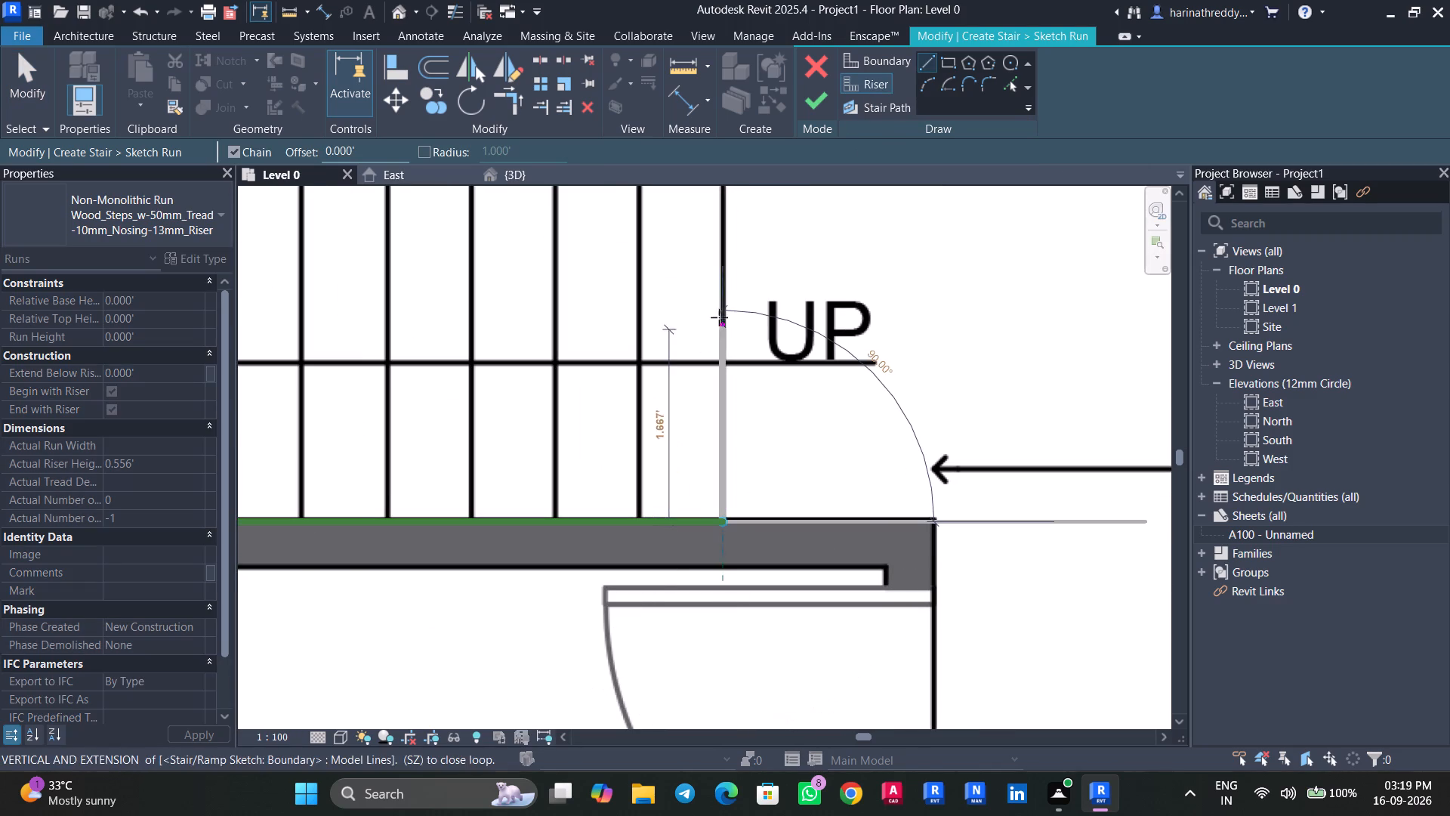
{"action": "middle_click_drag", "start_coordinate": [723, 286], "coordinate": [723, 403]}
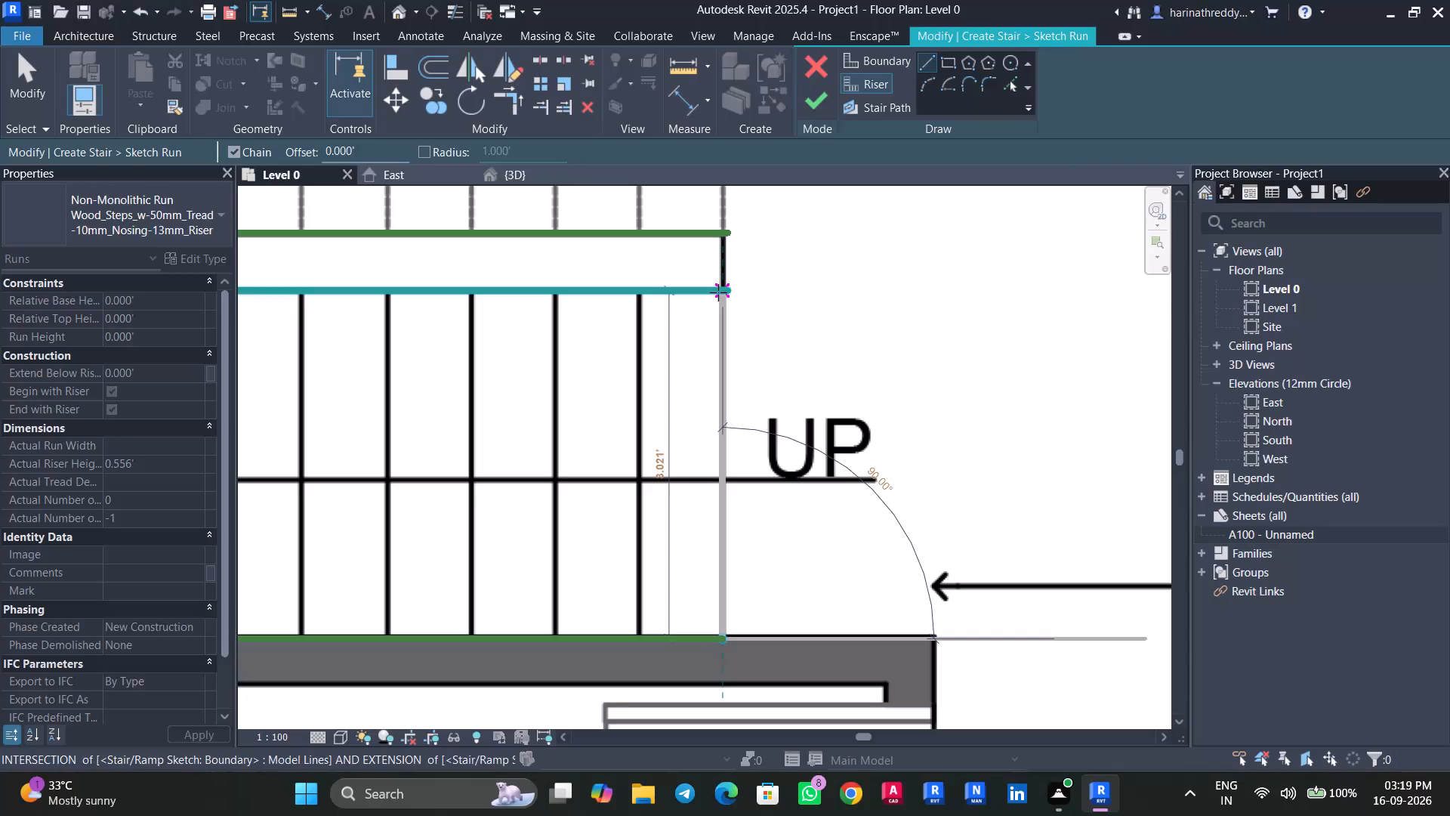
{"action": "left_click", "coordinate": [718, 292]}
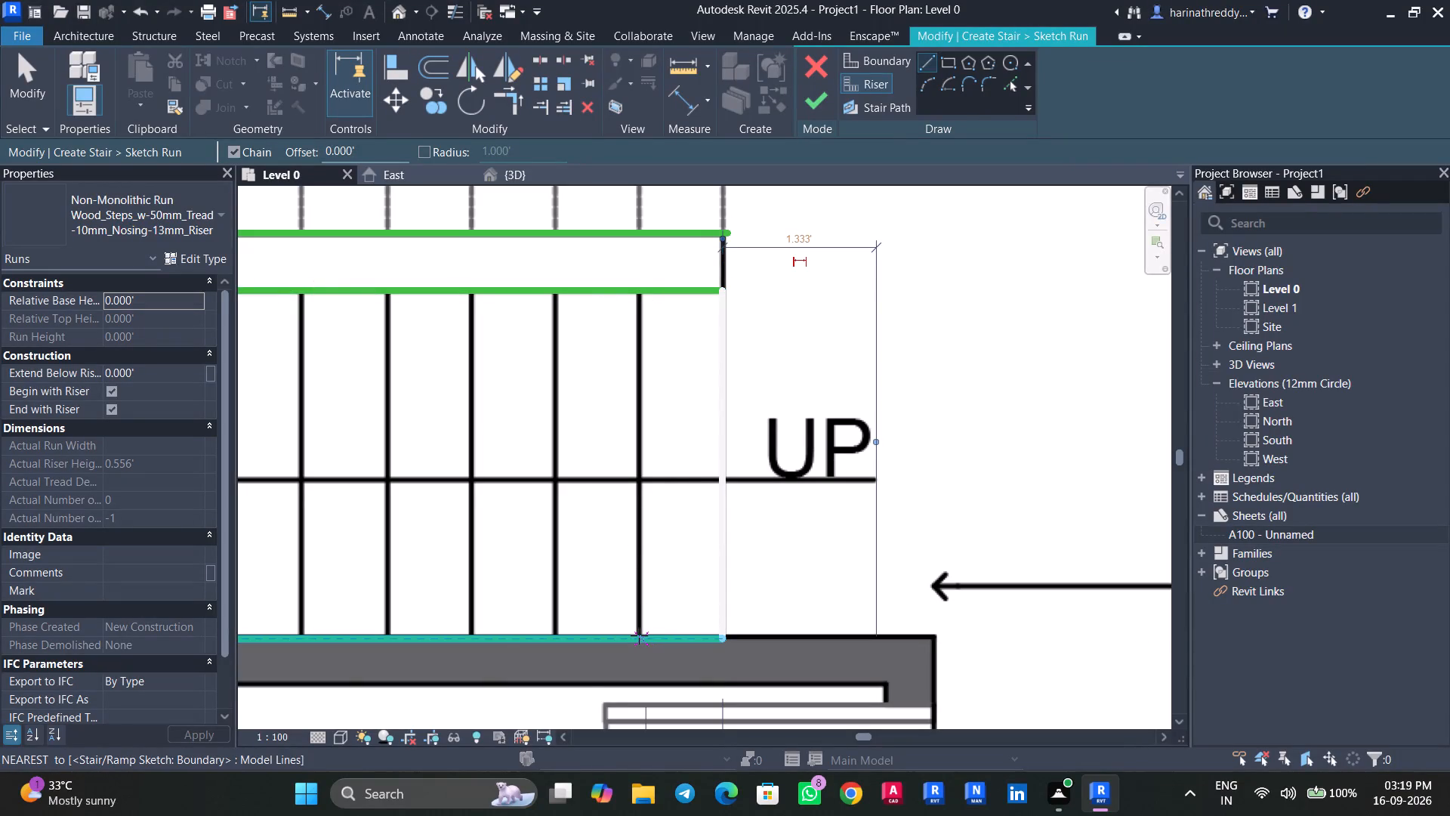
{"action": "left_click", "coordinate": [638, 635]}
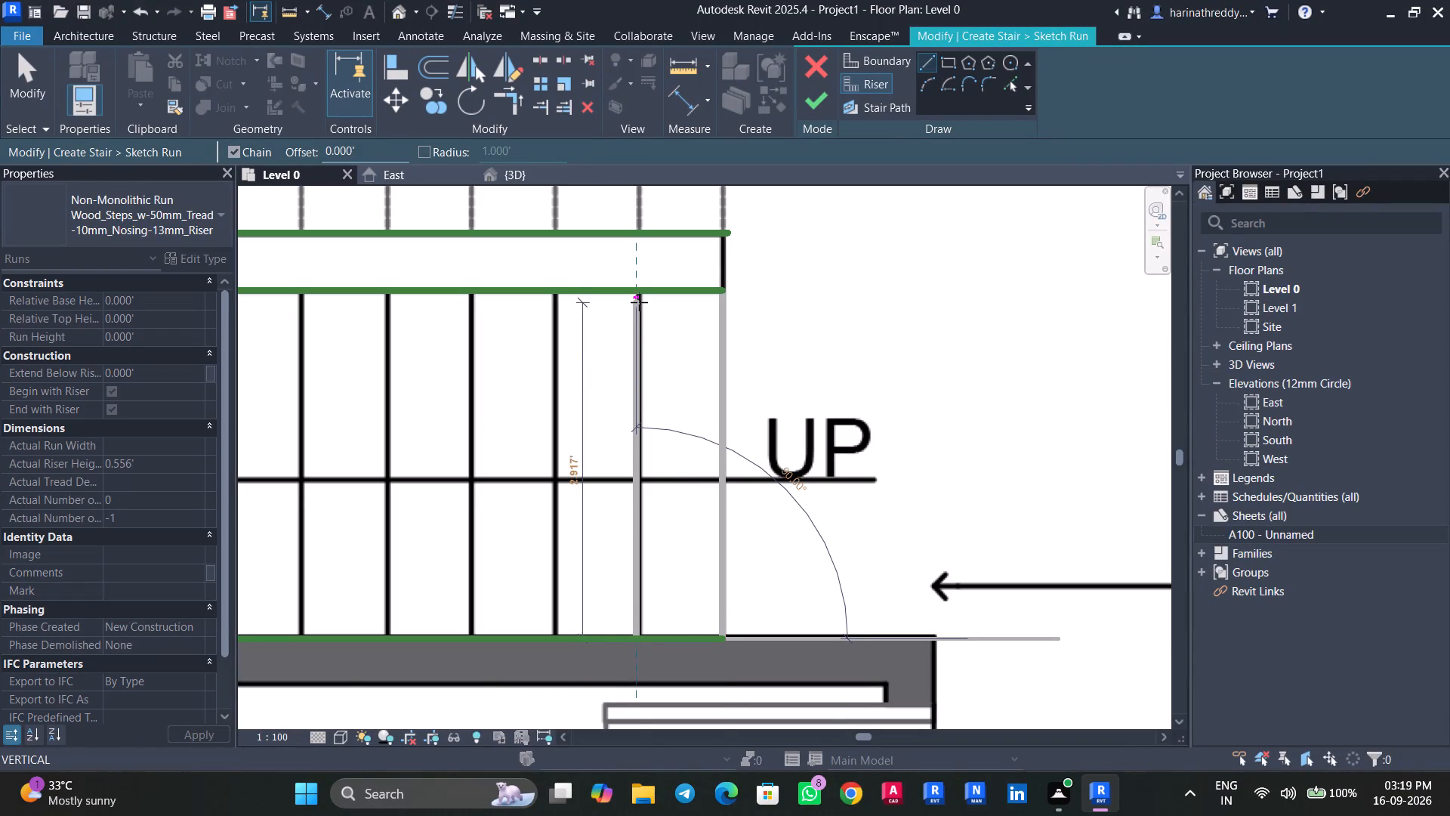
{"action": "left_click", "coordinate": [640, 294]}
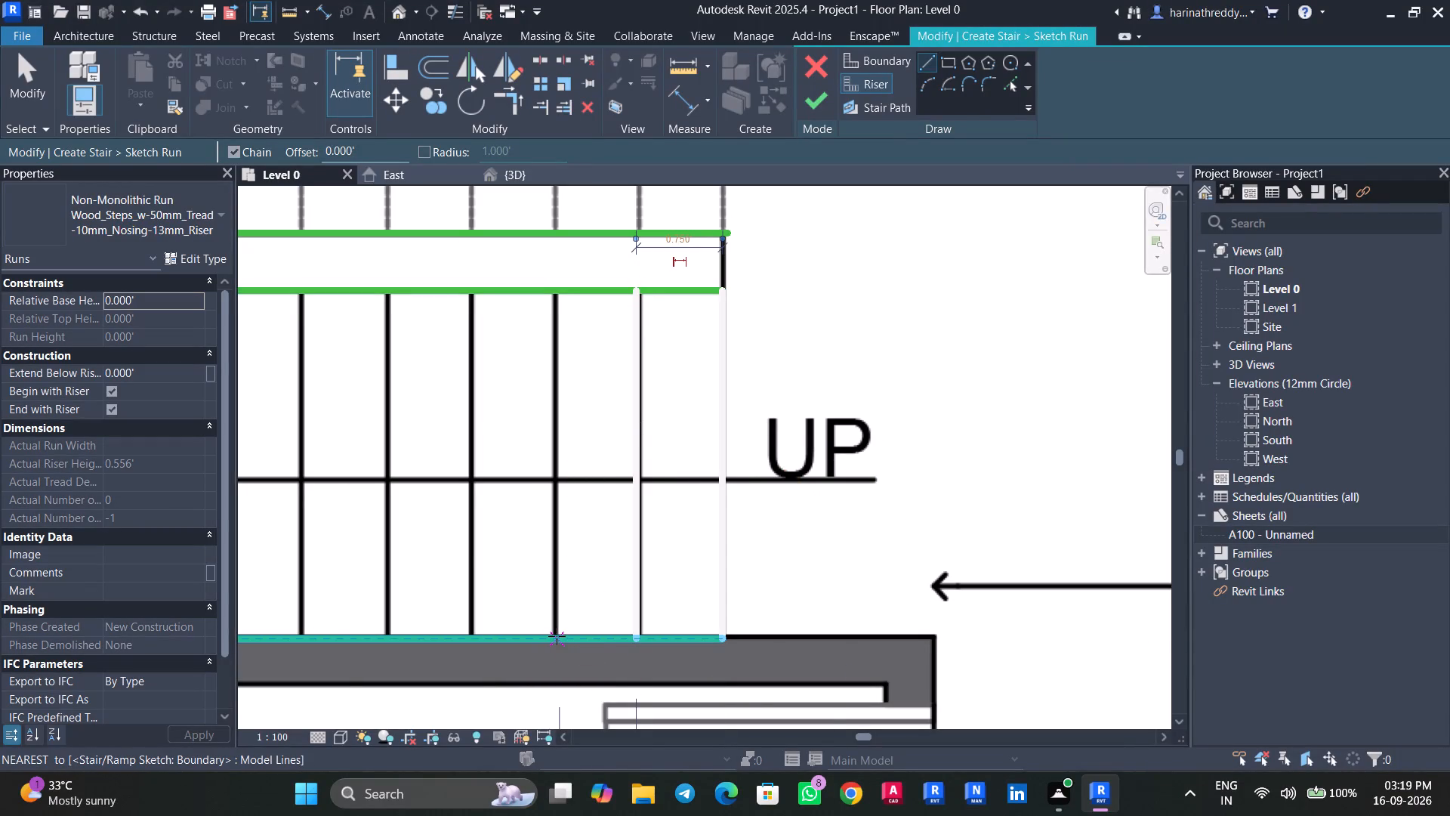
{"action": "left_click", "coordinate": [556, 636]}
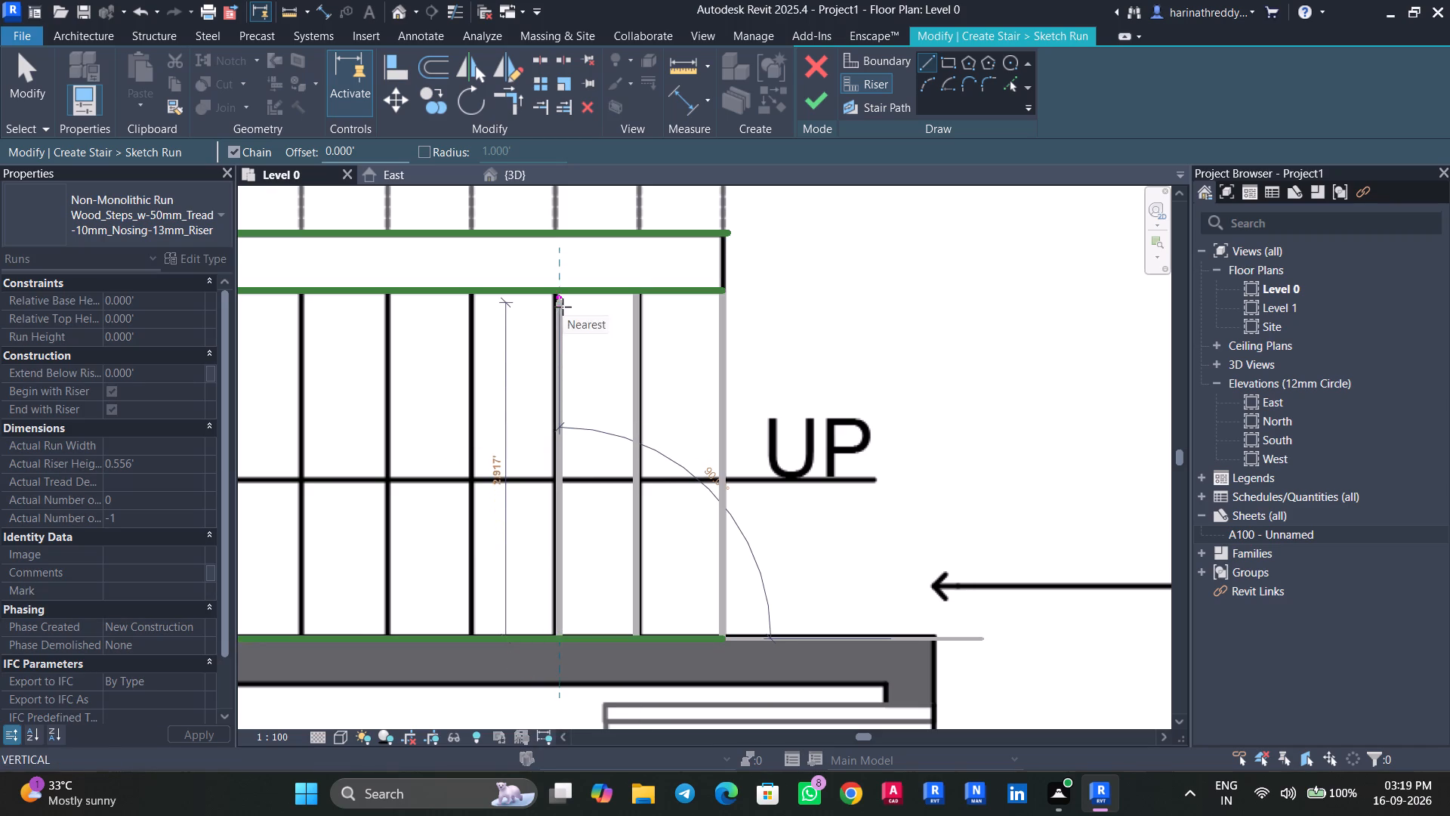
{"action": "left_click", "coordinate": [560, 296]}
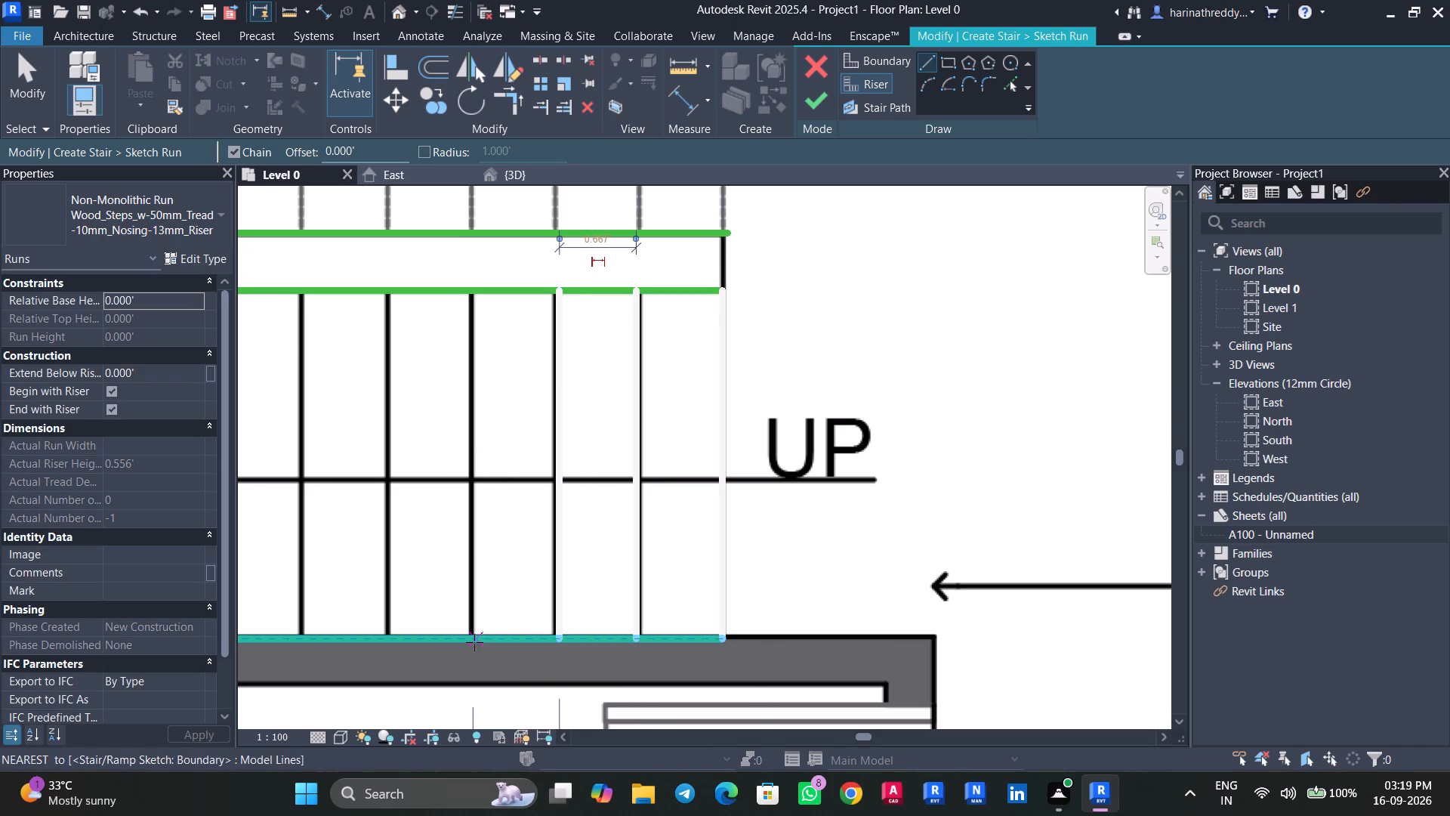
{"action": "left_click", "coordinate": [470, 639]}
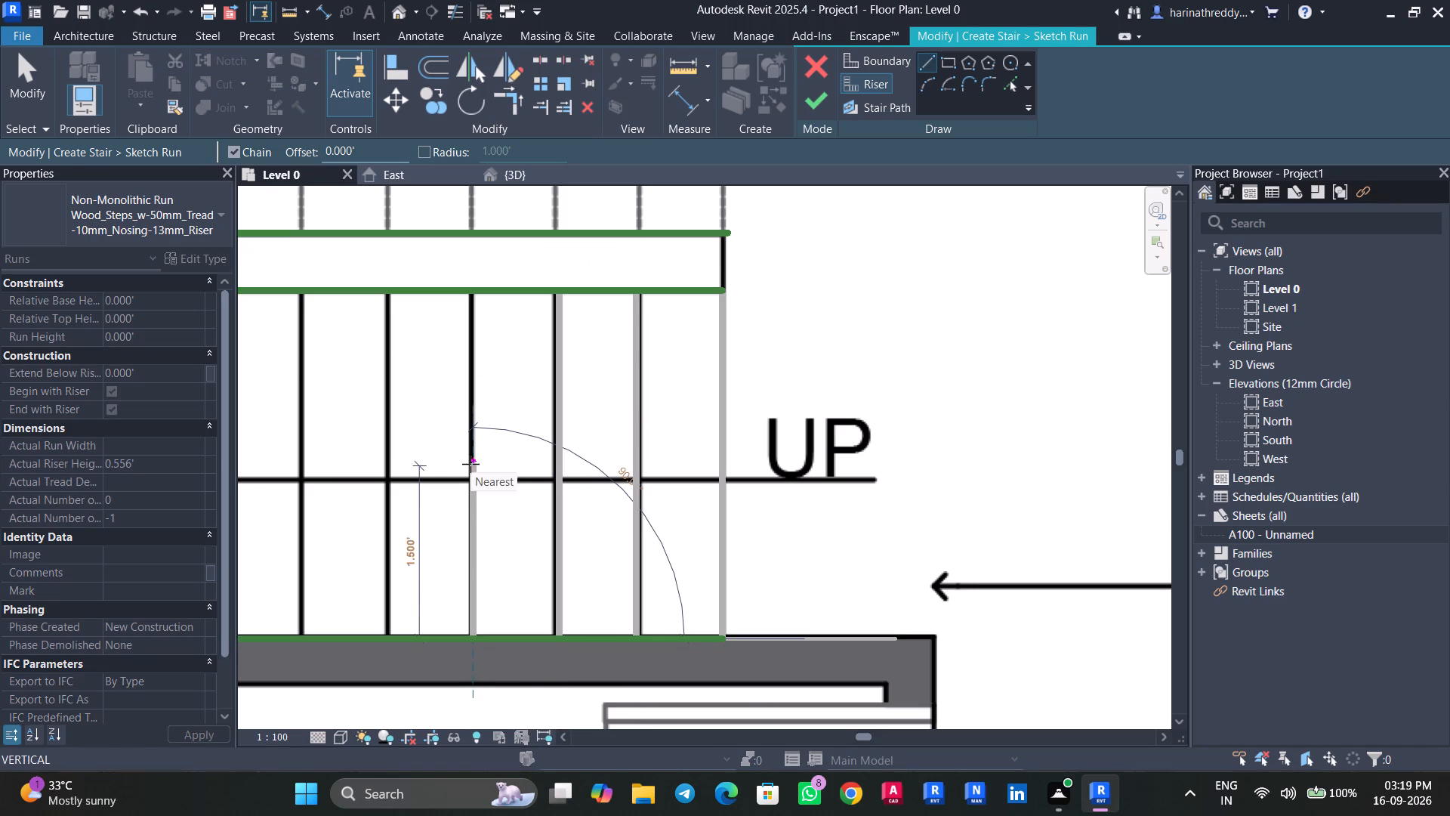
{"action": "left_click", "coordinate": [467, 294]}
{"action": "left_click", "coordinate": [387, 635]}
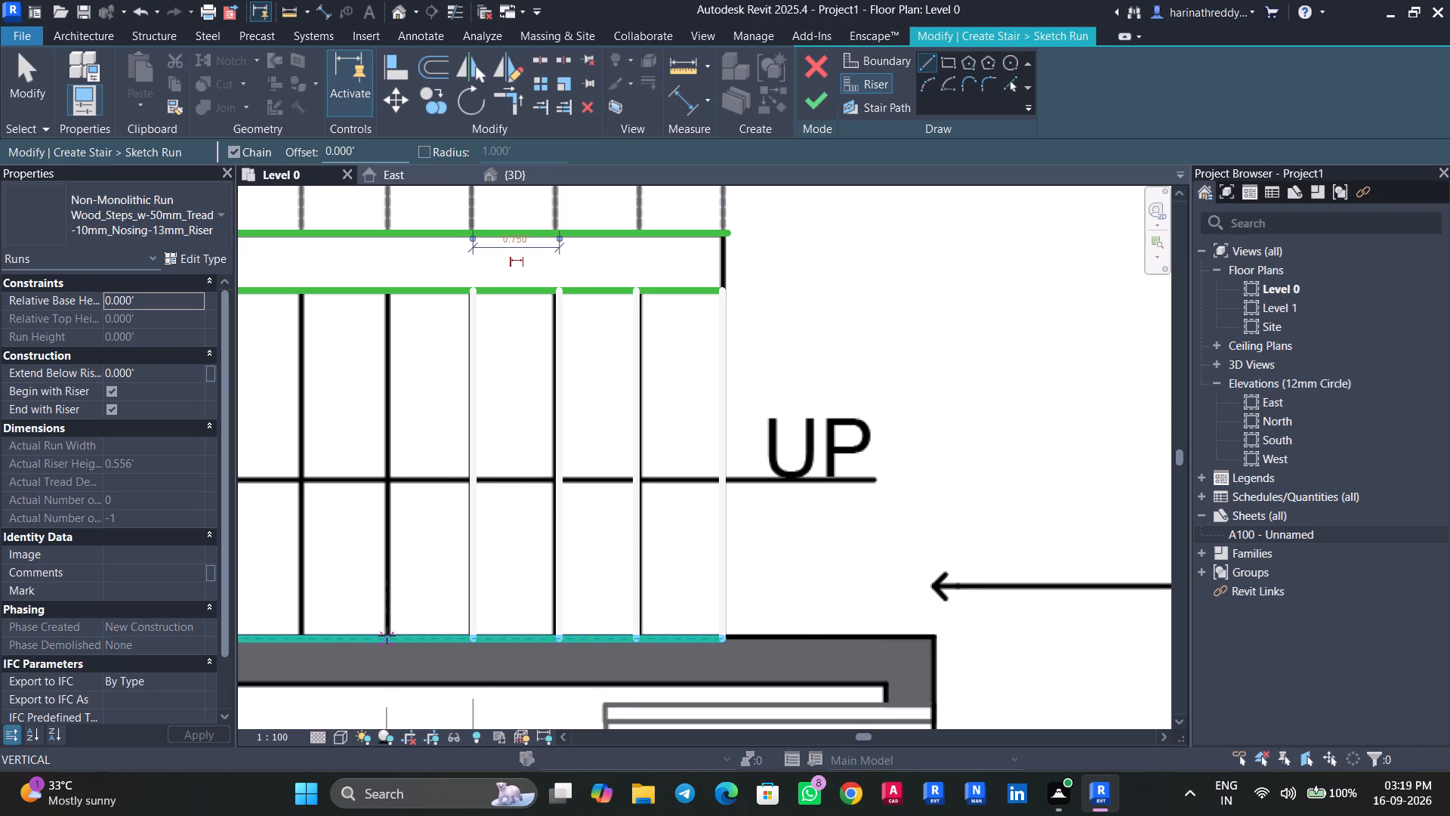
{"action": "left_click", "coordinate": [391, 293]}
Sketch the lower flight's sixth and seventh risers over the plan's tread lines, about 3' long and 0.75' apart.
{"action": "middle_click_drag", "start_coordinate": [292, 639], "coordinate": [423, 641]}
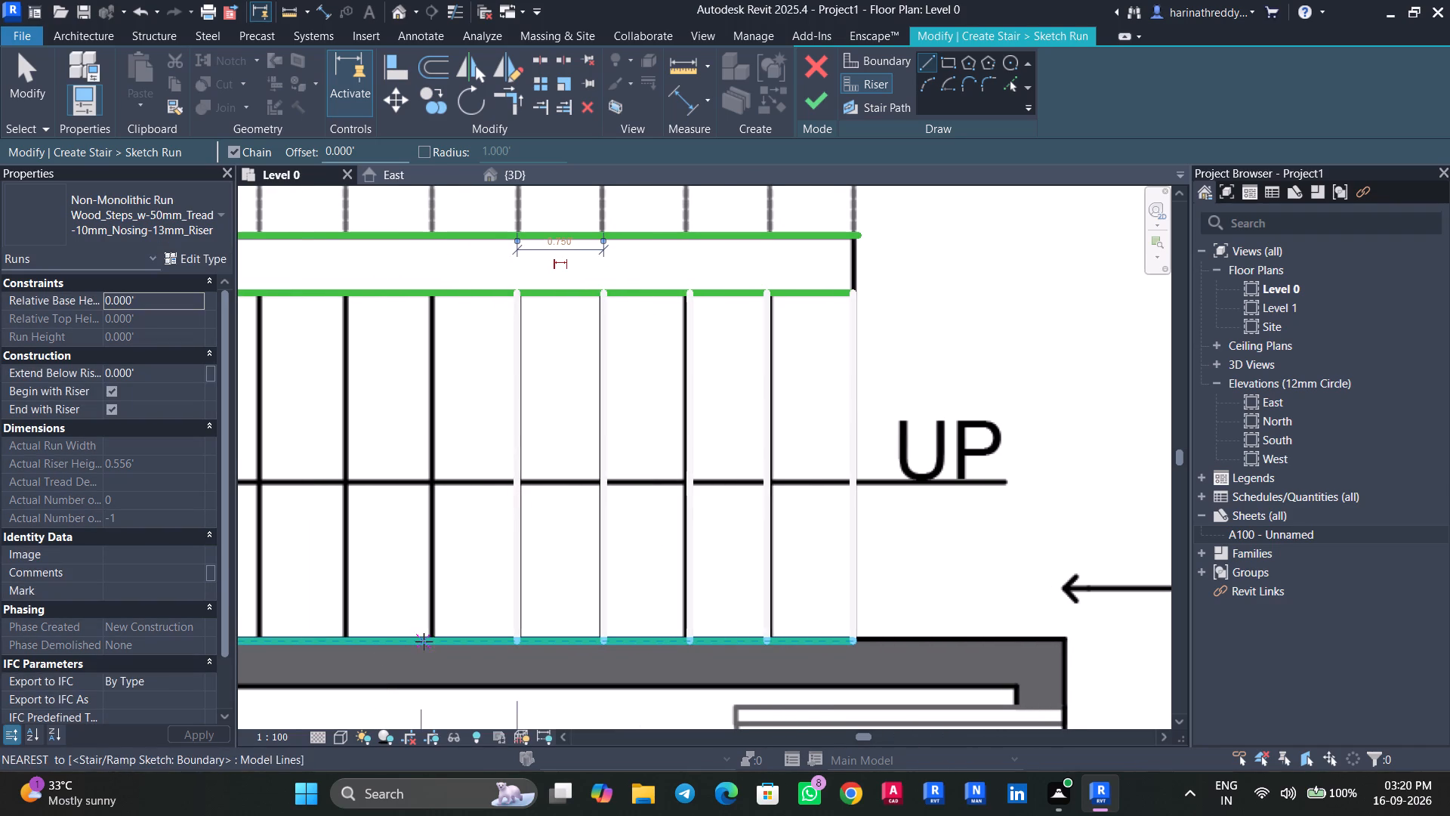
{"action": "left_click", "coordinate": [429, 635]}
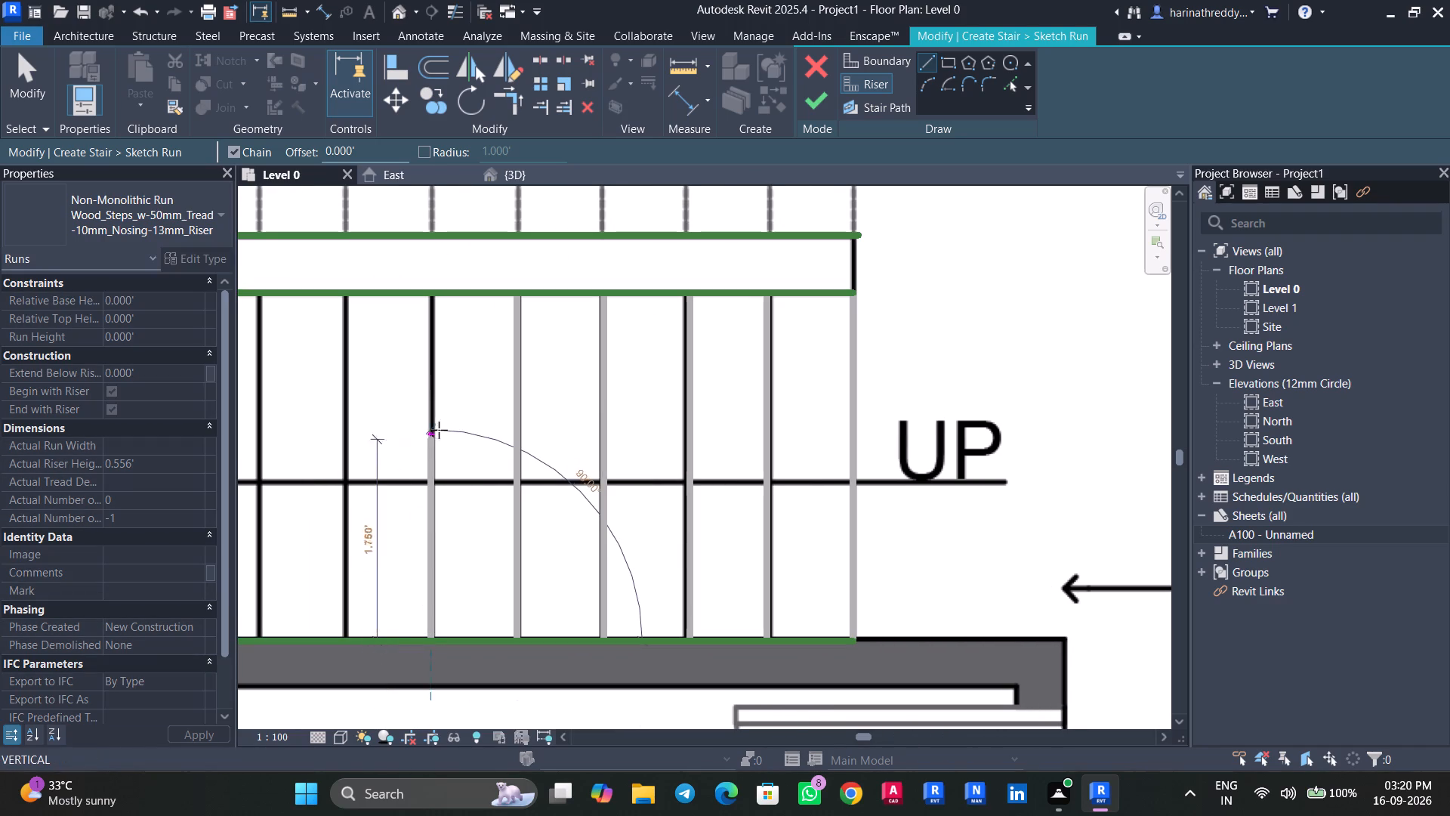
{"action": "left_click", "coordinate": [436, 292]}
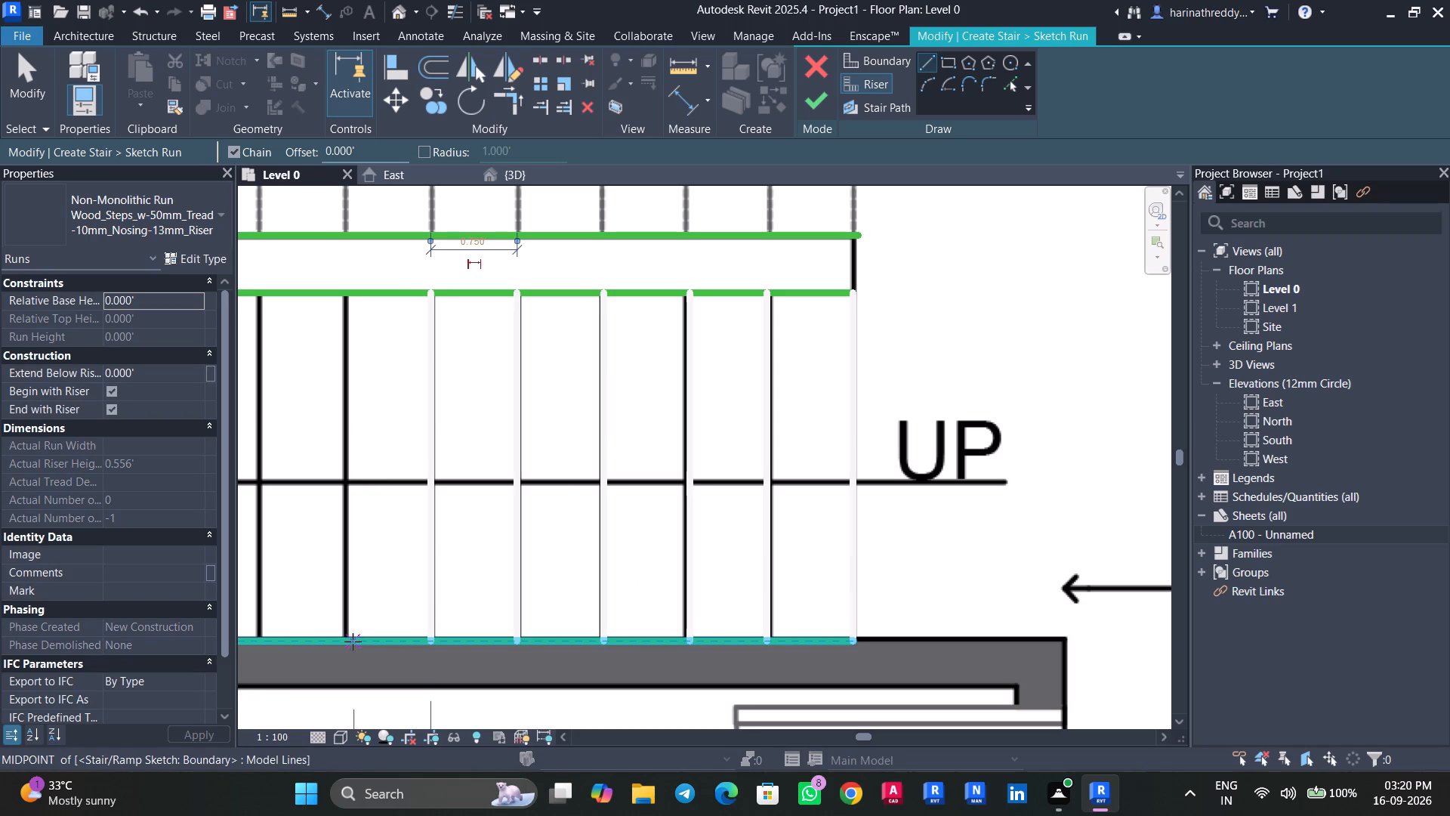
{"action": "scroll", "coordinate": [344, 638], "scroll_direction": "down", "scroll_amount": 1}
{"action": "scroll", "coordinate": [344, 638], "scroll_direction": "up", "scroll_amount": 4}
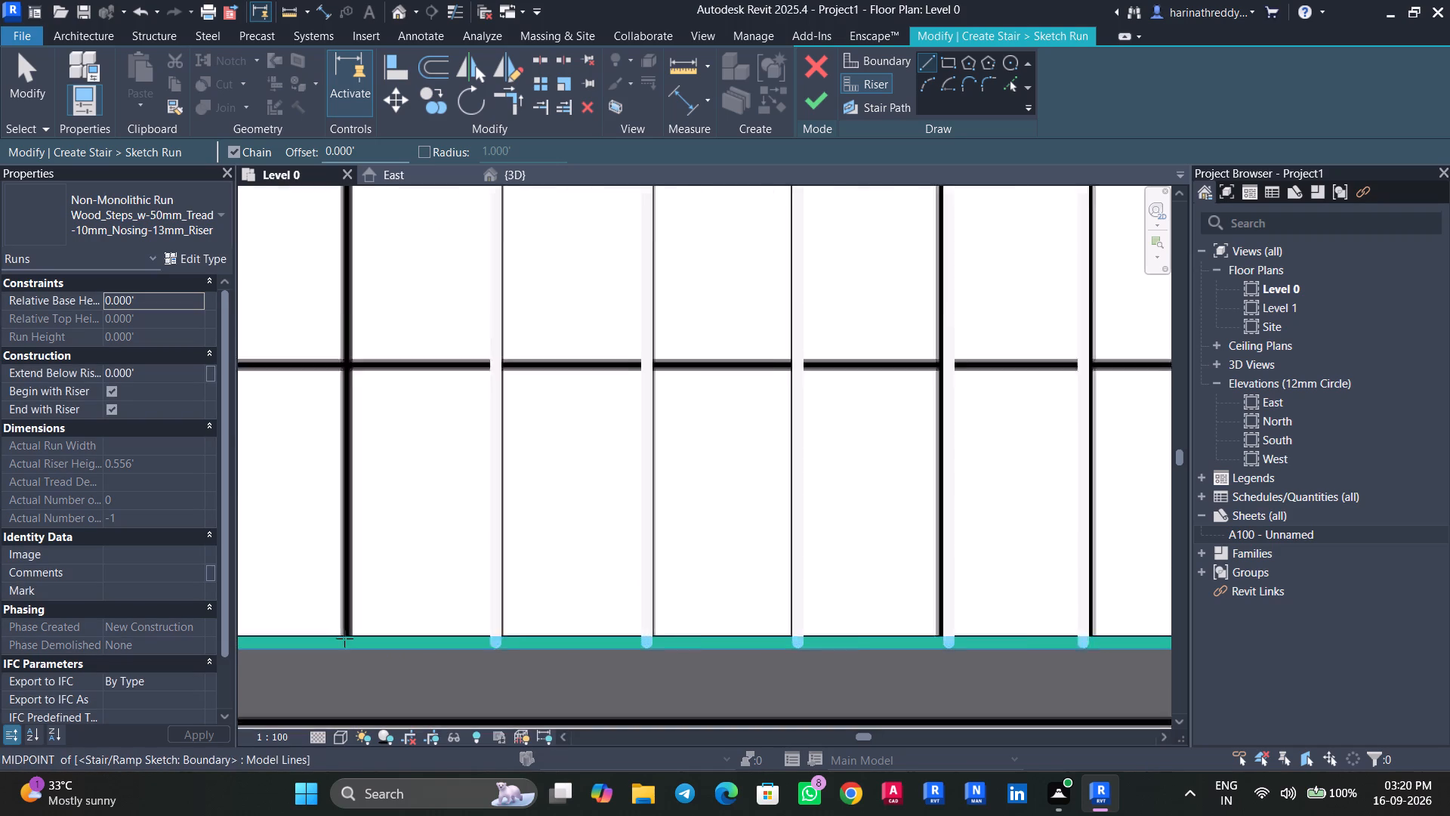
{"action": "scroll", "coordinate": [344, 638], "scroll_direction": "up", "scroll_amount": 2}
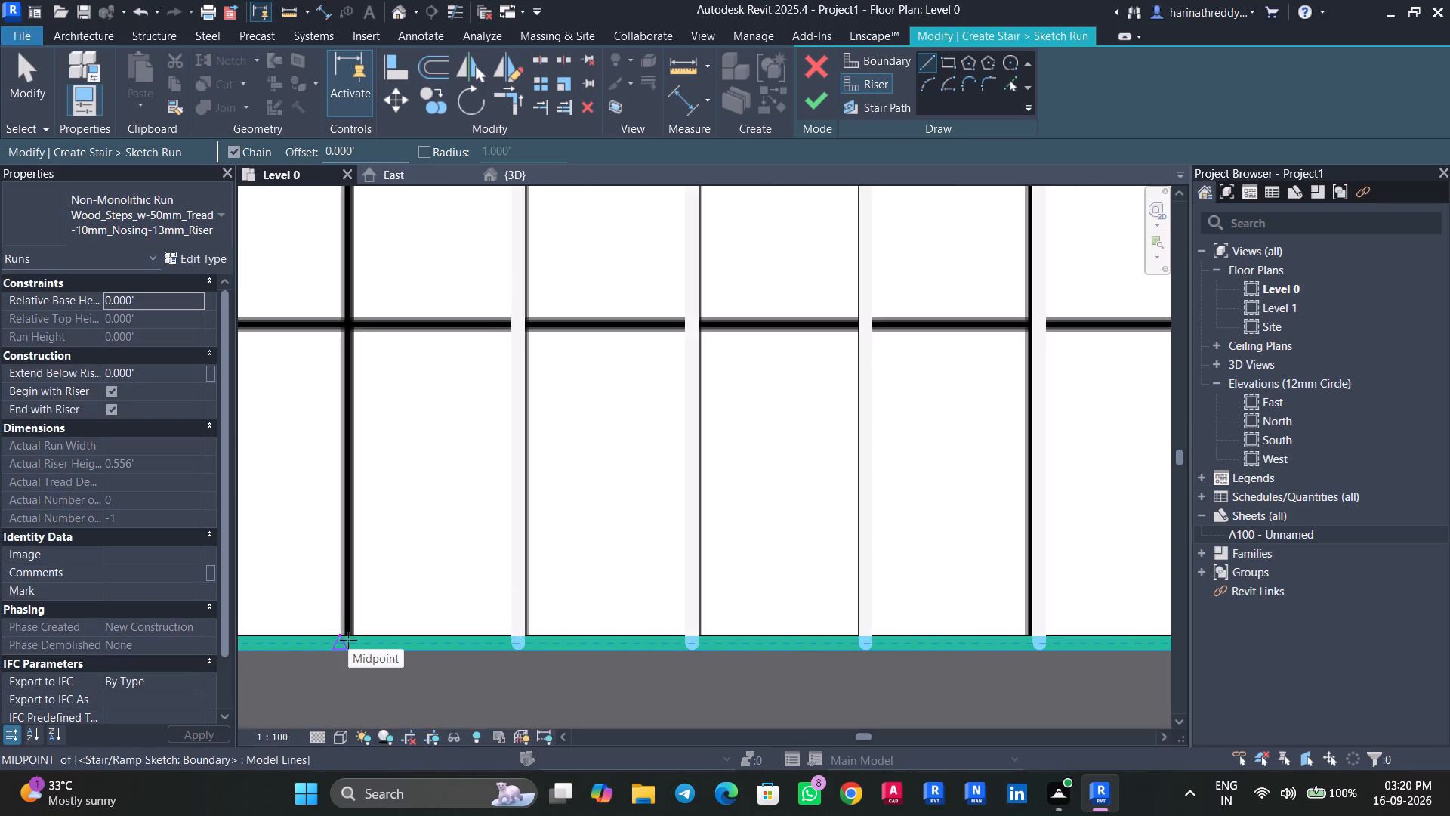
{"action": "left_click", "coordinate": [348, 640]}
{"action": "key", "text": "Escape"}
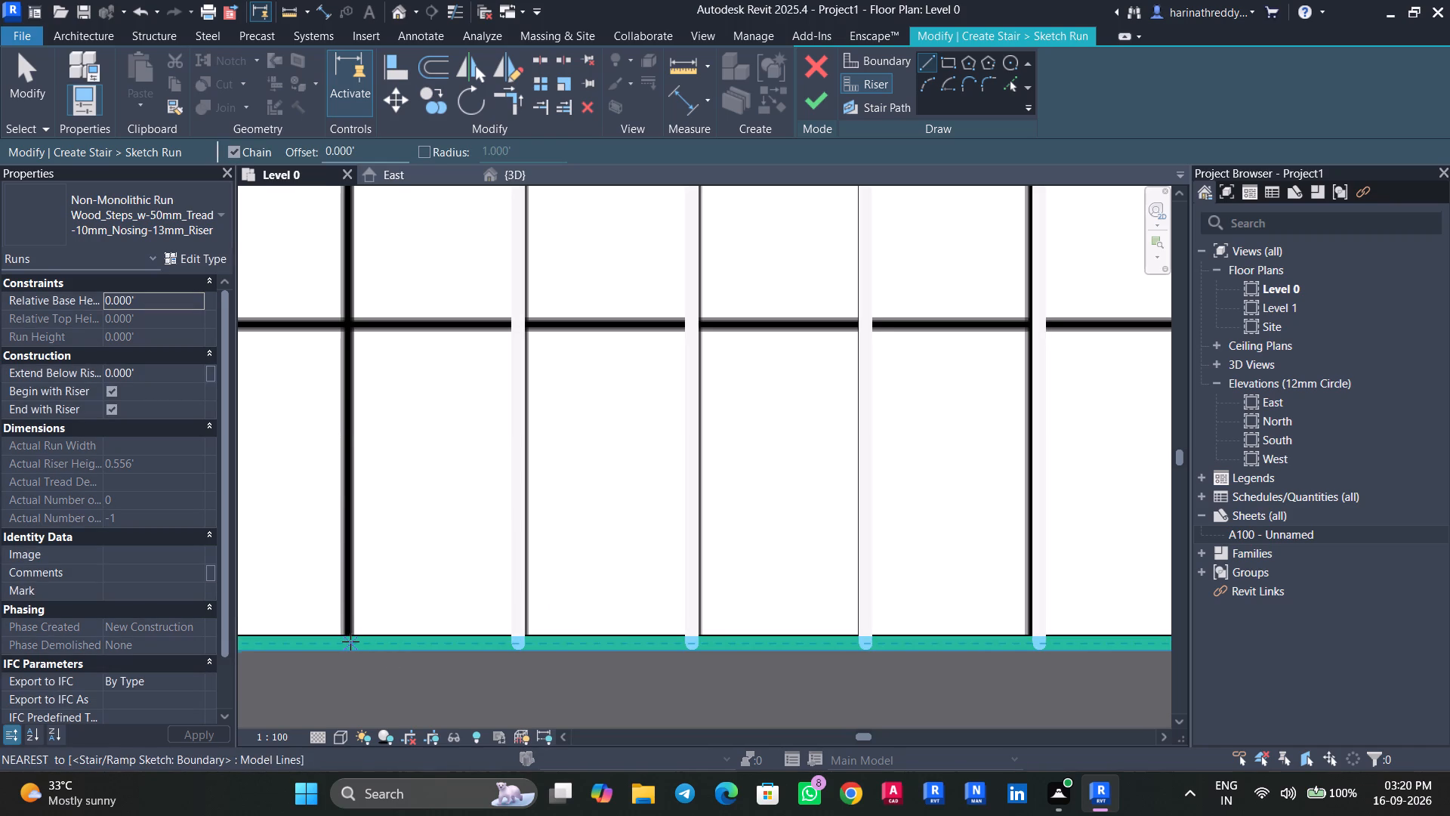
{"action": "scroll", "coordinate": [350, 641], "scroll_direction": "up", "scroll_amount": 6}
{"action": "left_click", "coordinate": [344, 644]}
{"action": "scroll", "coordinate": [332, 432], "scroll_direction": "down", "scroll_amount": 5}
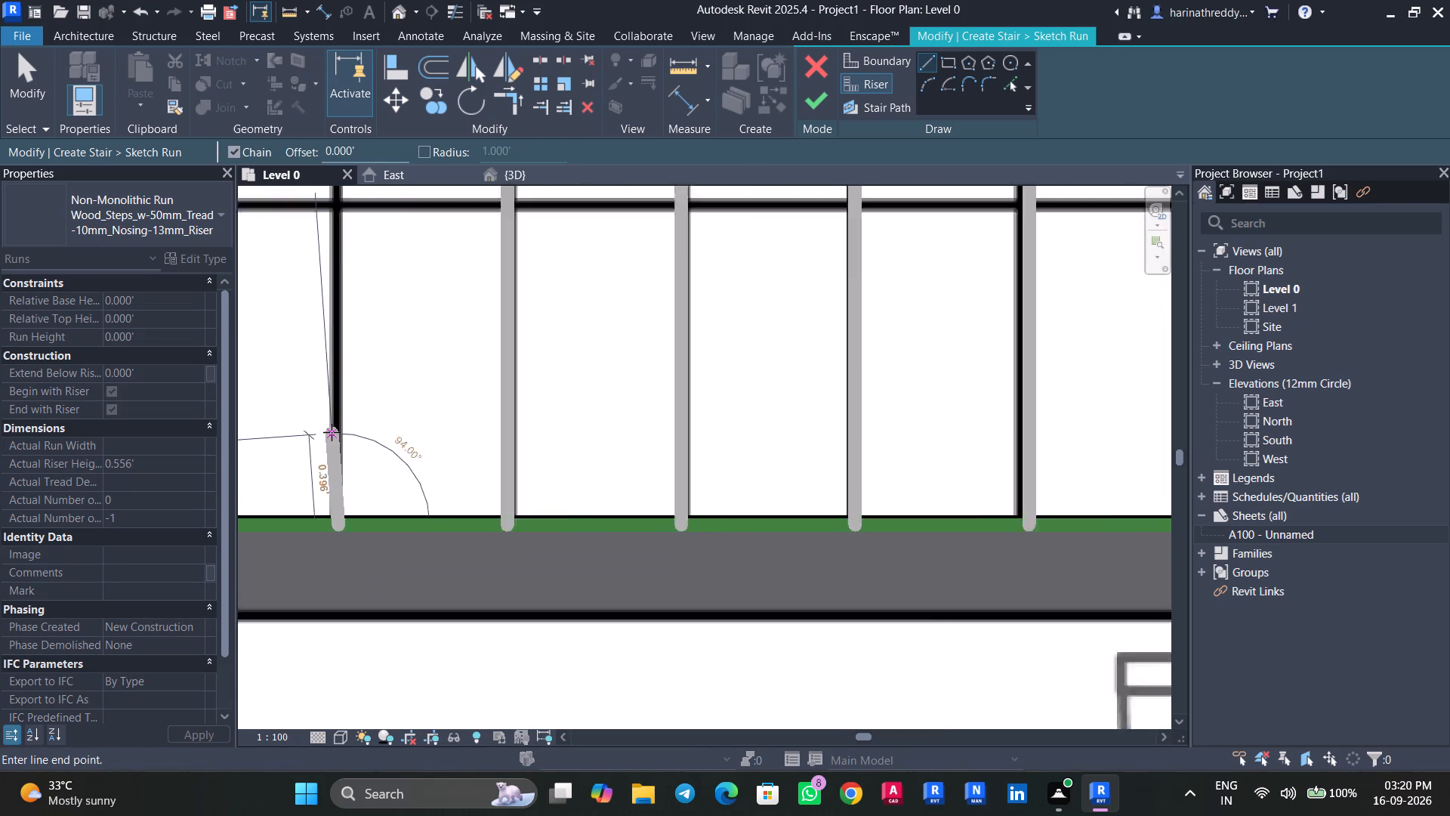
{"action": "scroll", "coordinate": [332, 432], "scroll_direction": "down", "scroll_amount": 4}
{"action": "middle_click_drag", "start_coordinate": [332, 432], "coordinate": [473, 722]}
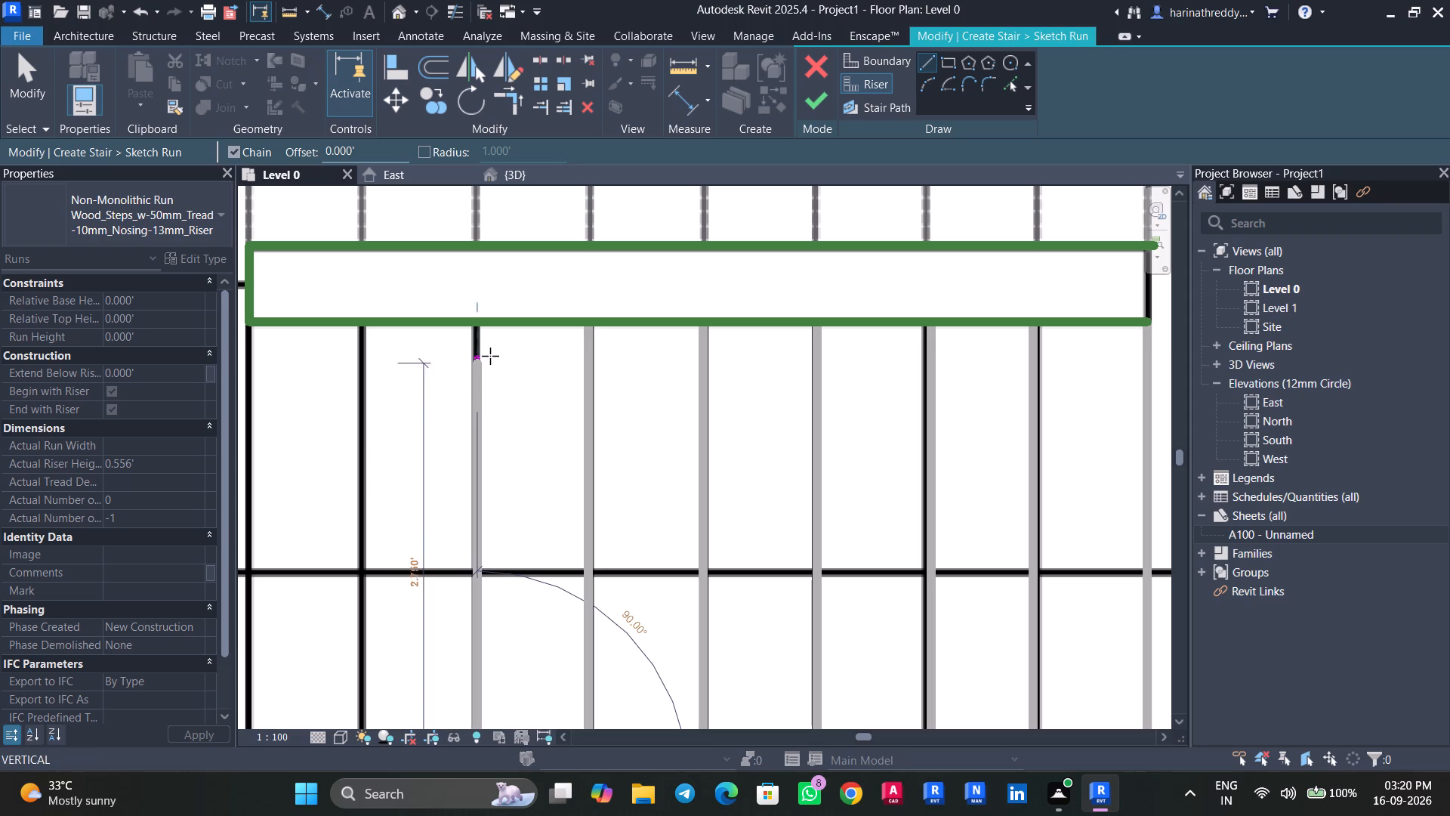
{"action": "left_click", "coordinate": [477, 329]}
Sketch the lower flight's last two risers, about 3' long, placing the final one in line with the landing end of the central strip.
{"action": "middle_click_drag", "start_coordinate": [415, 565], "coordinate": [595, 404]}
{"action": "left_click", "coordinate": [542, 621]}
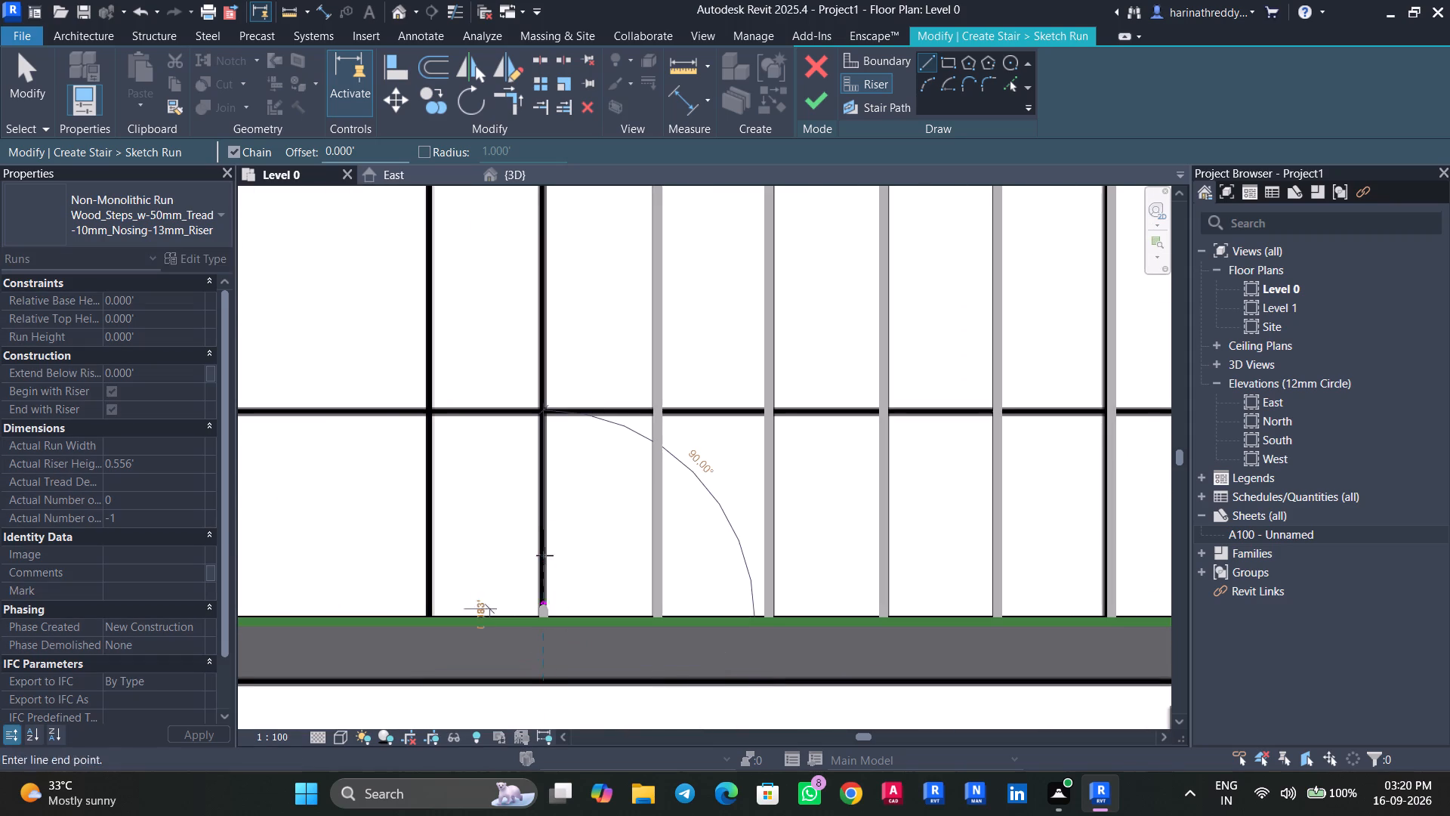
{"action": "scroll", "coordinate": [537, 378], "scroll_direction": "down", "scroll_amount": 5}
{"action": "middle_click_drag", "start_coordinate": [537, 378], "coordinate": [574, 521]}
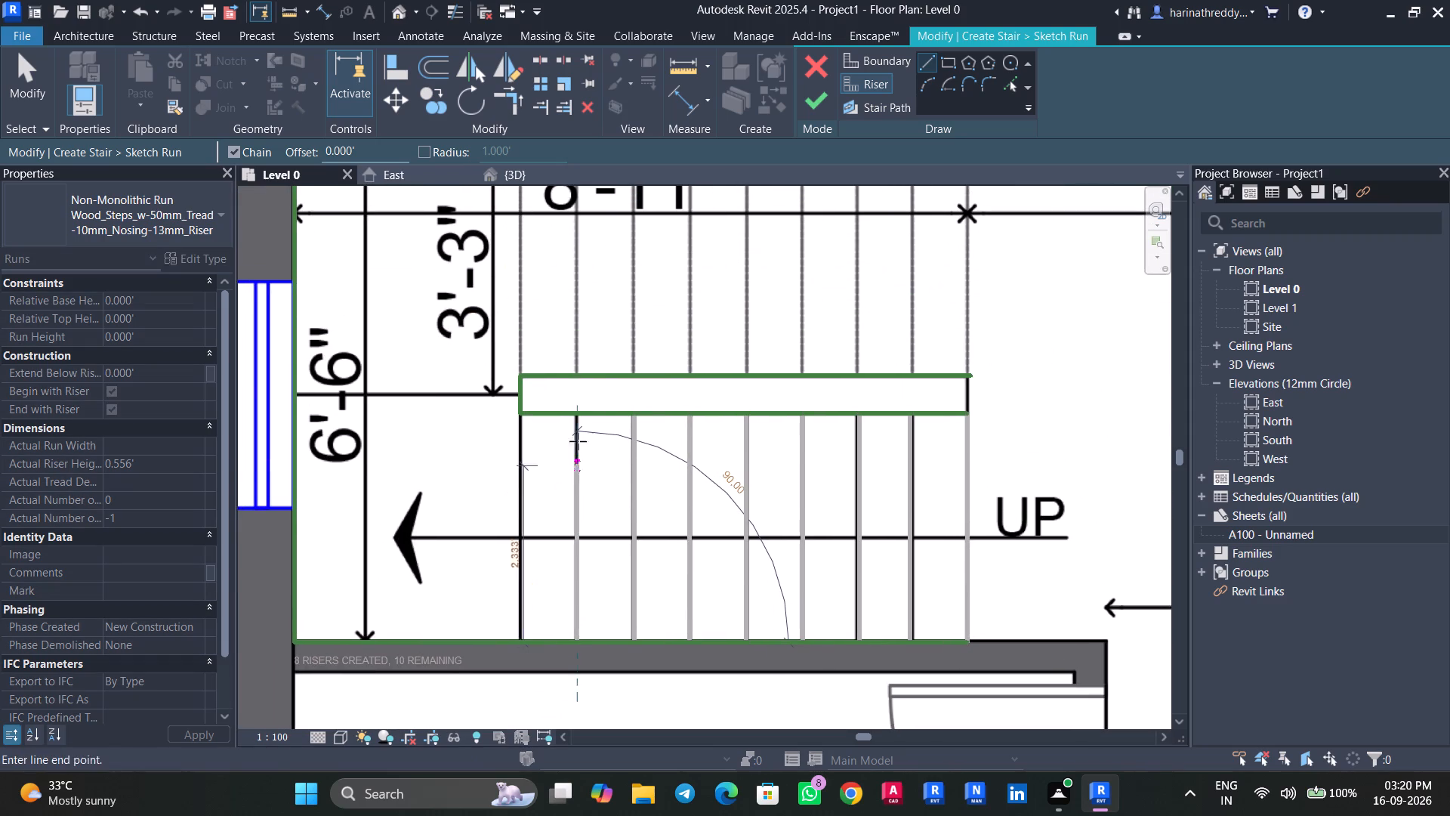
{"action": "scroll", "coordinate": [575, 416], "scroll_direction": "up", "scroll_amount": 5}
{"action": "left_click", "coordinate": [578, 416]}
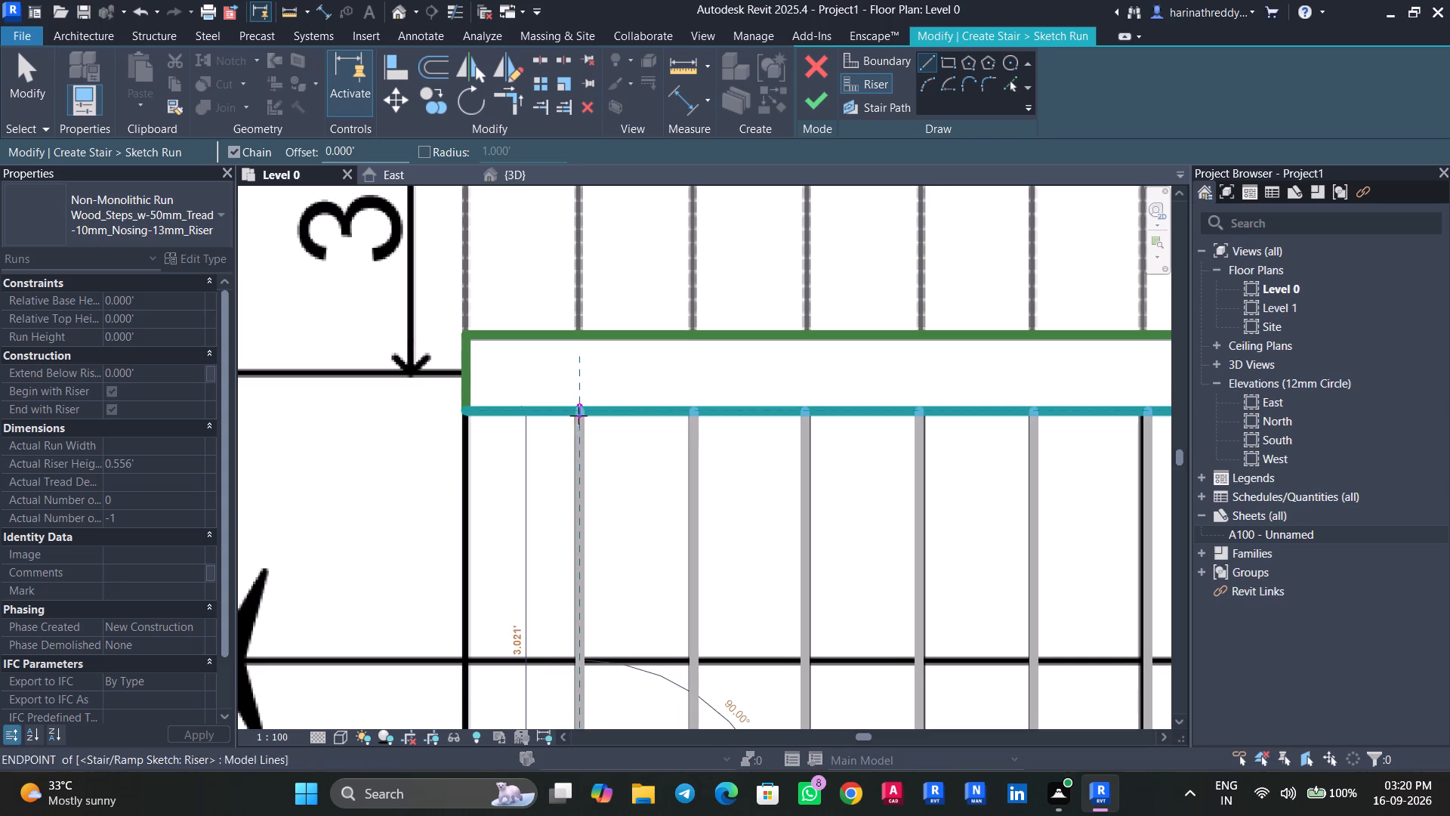
{"action": "scroll", "coordinate": [492, 672], "scroll_direction": "down", "scroll_amount": 4}
{"action": "middle_click_drag", "start_coordinate": [492, 672], "coordinate": [518, 478]}
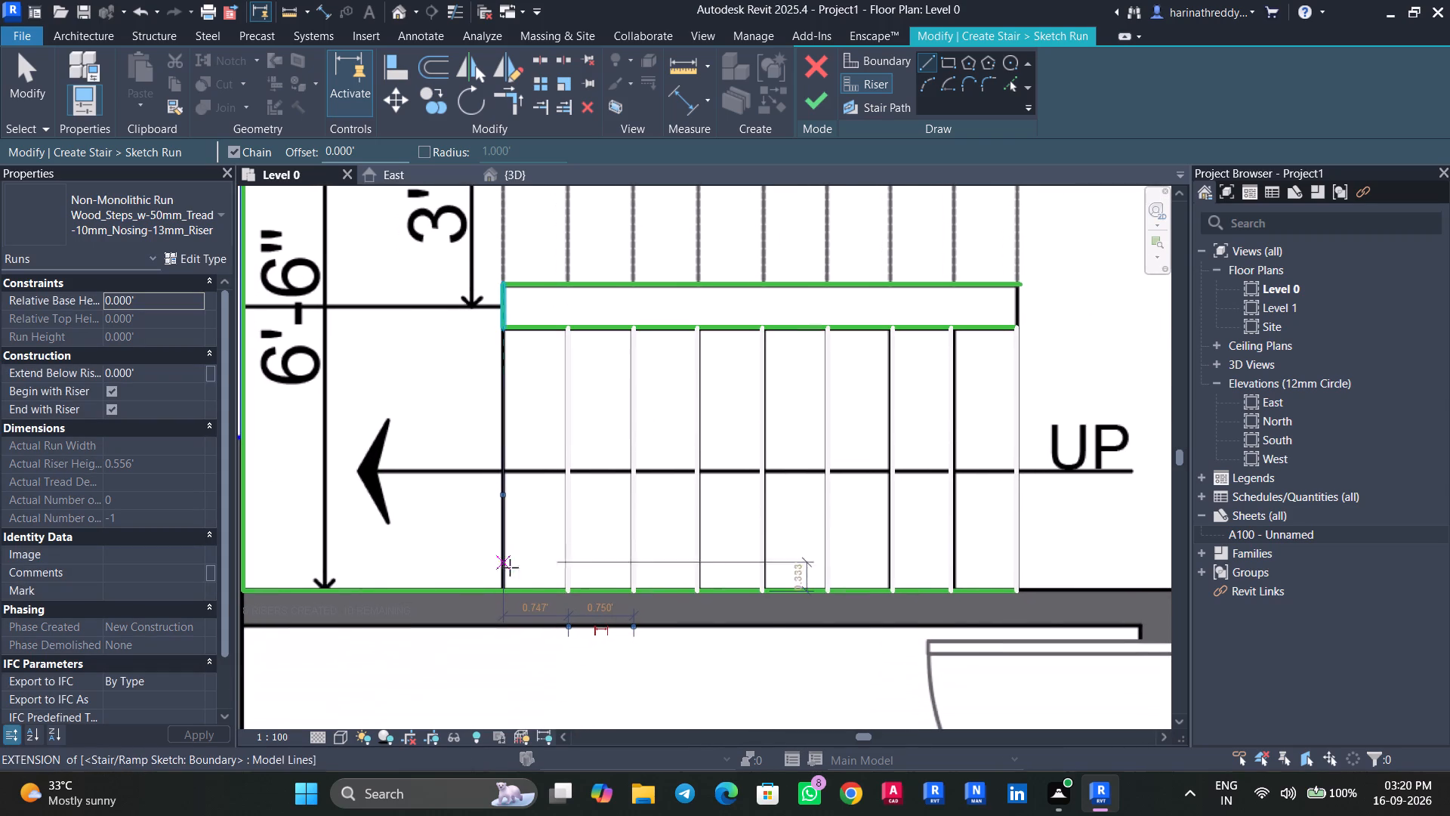
{"action": "left_click", "coordinate": [506, 592]}
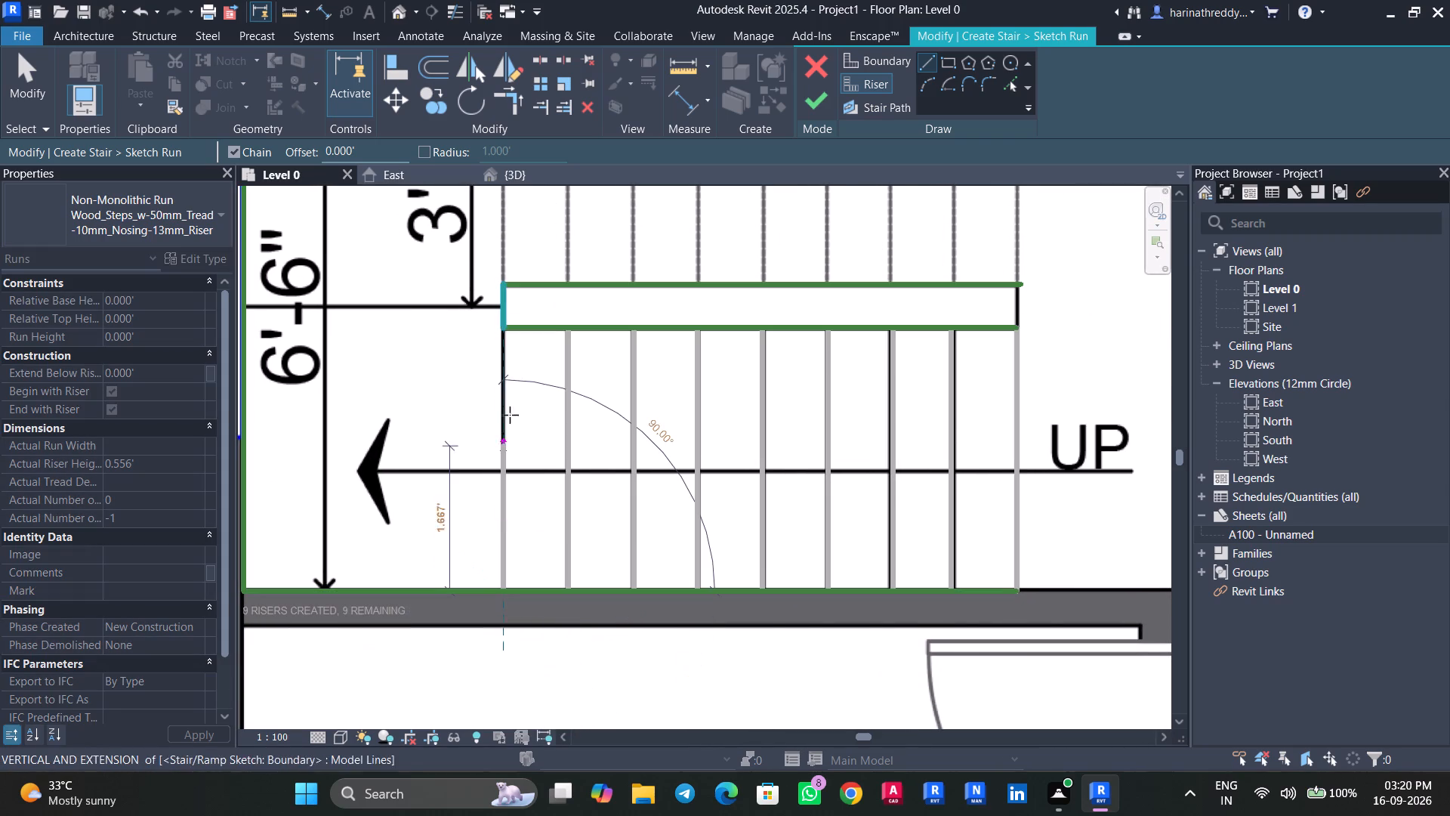
{"action": "left_click", "coordinate": [504, 331]}
{"action": "scroll", "coordinate": [504, 331], "scroll_direction": "down", "scroll_amount": 3}
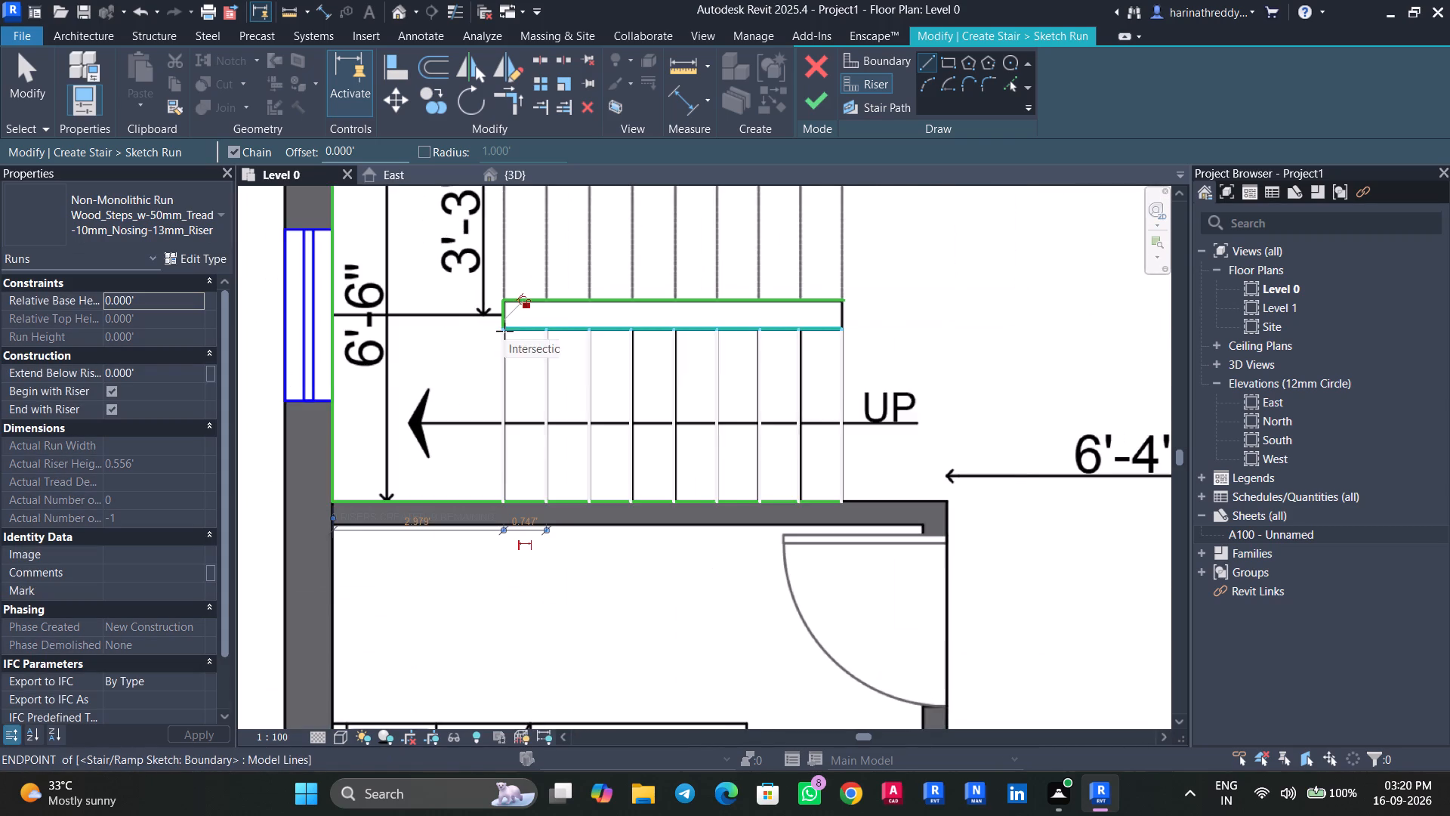
{"action": "middle_click_drag", "start_coordinate": [504, 332], "coordinate": [543, 549]}
{"action": "scroll", "coordinate": [505, 335], "scroll_direction": "down", "scroll_amount": 1}
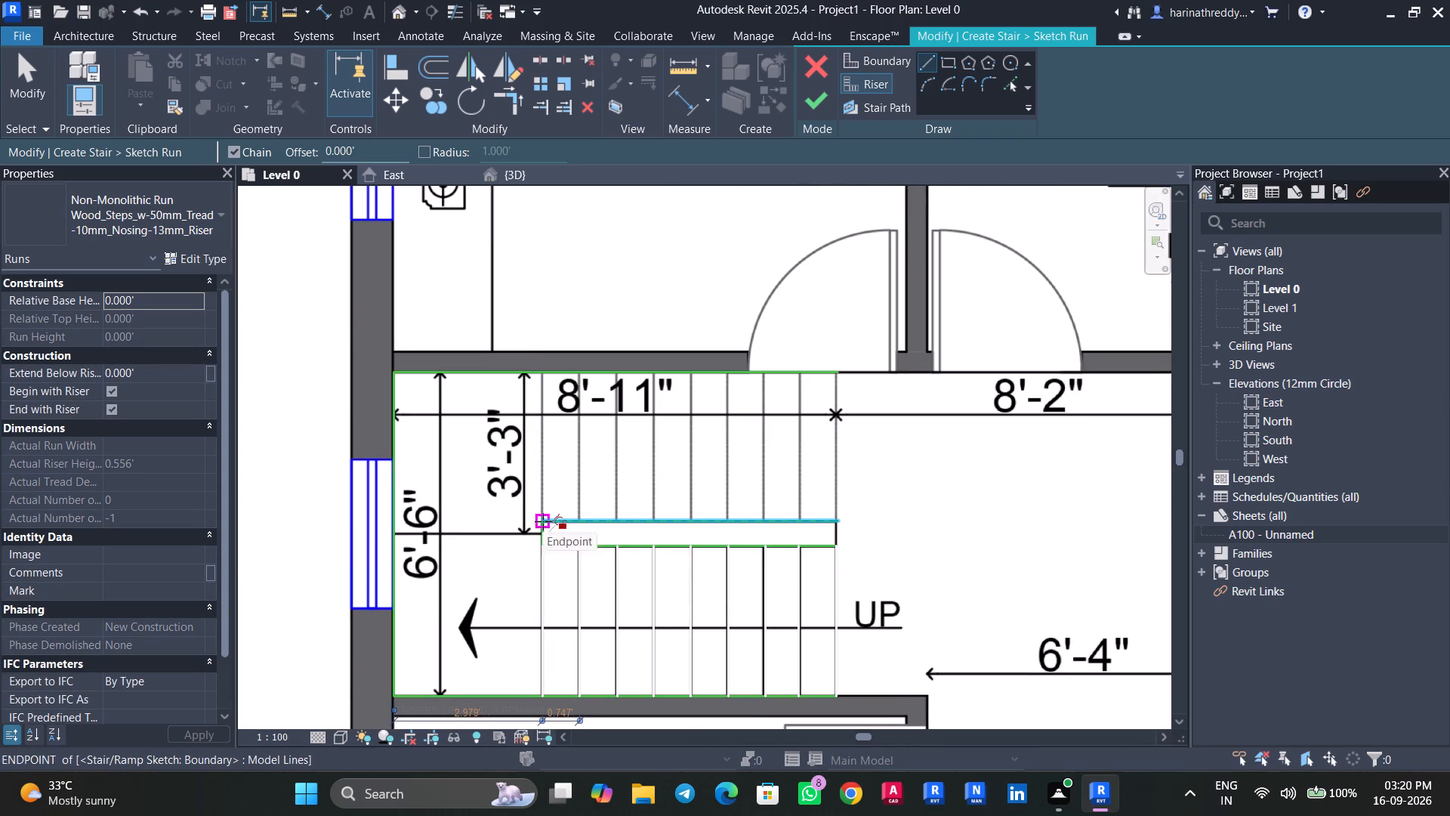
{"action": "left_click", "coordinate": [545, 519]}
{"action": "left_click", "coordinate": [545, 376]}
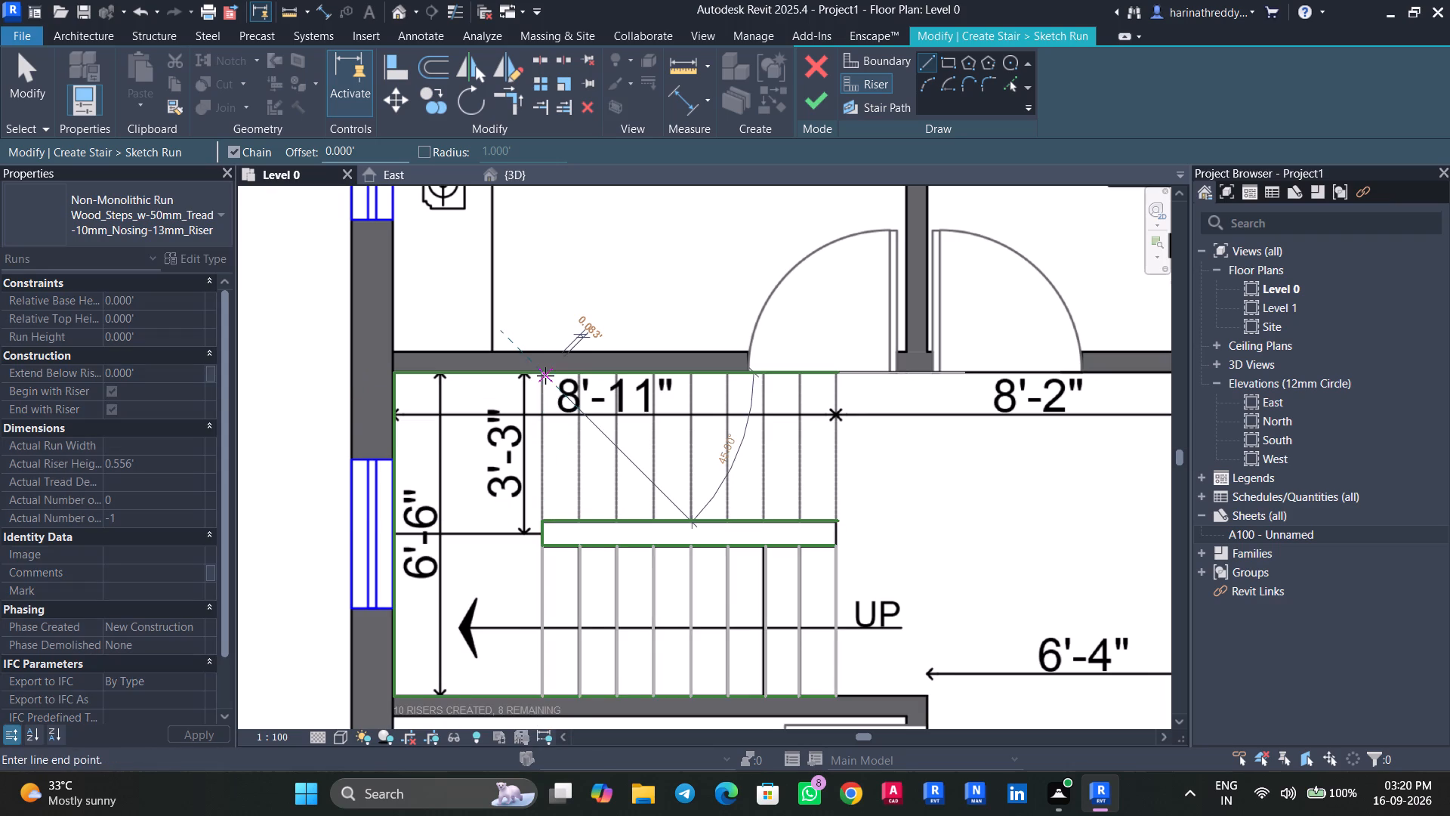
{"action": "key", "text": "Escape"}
Sketch the upper flight's first six risers from the landing end, about 3' long and 0.75' apart, between the outer and inner boundaries.
{"action": "scroll", "coordinate": [530, 579], "scroll_direction": "up", "scroll_amount": 5}
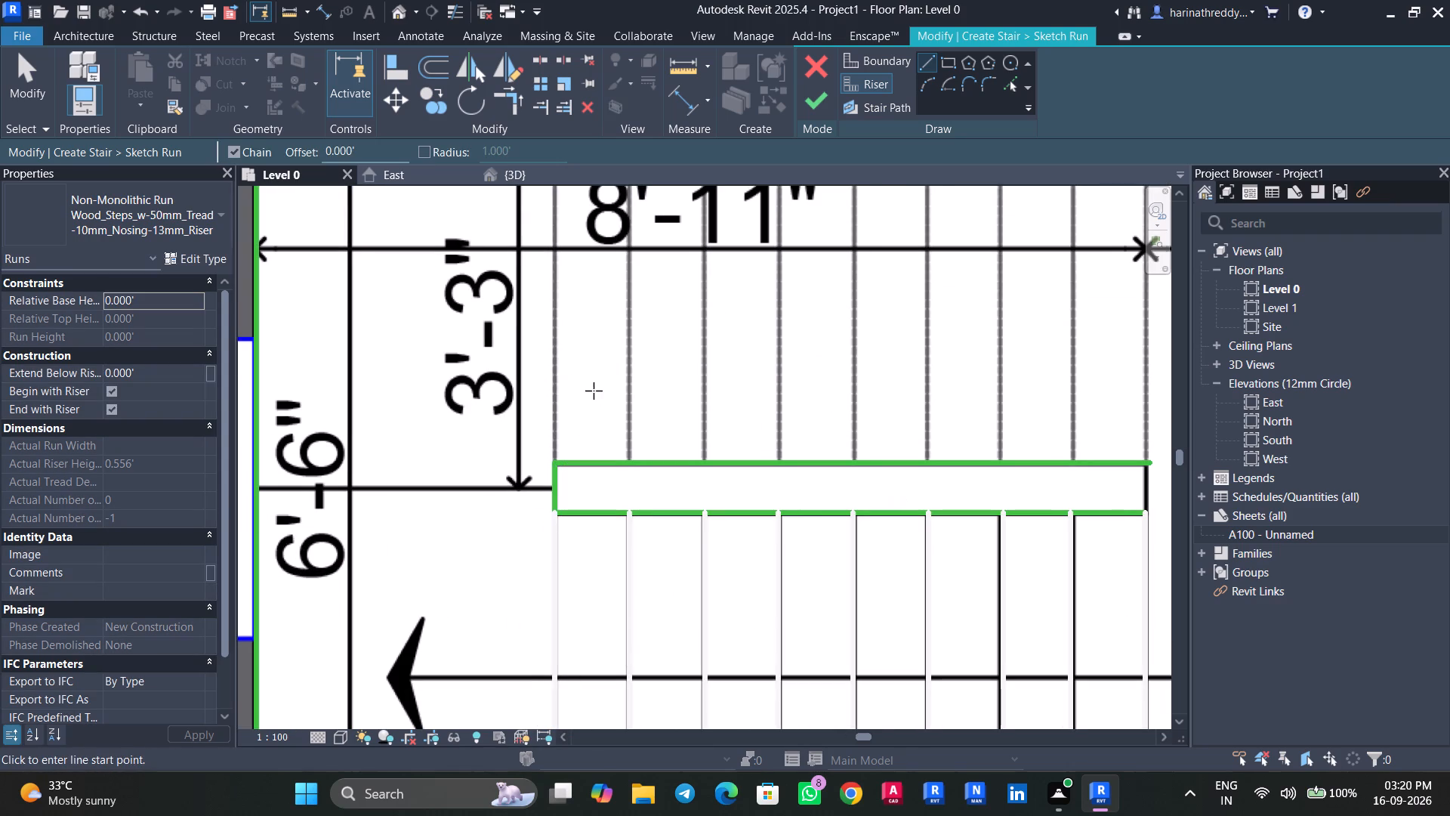
{"action": "middle_click_drag", "start_coordinate": [576, 397], "coordinate": [591, 491]}
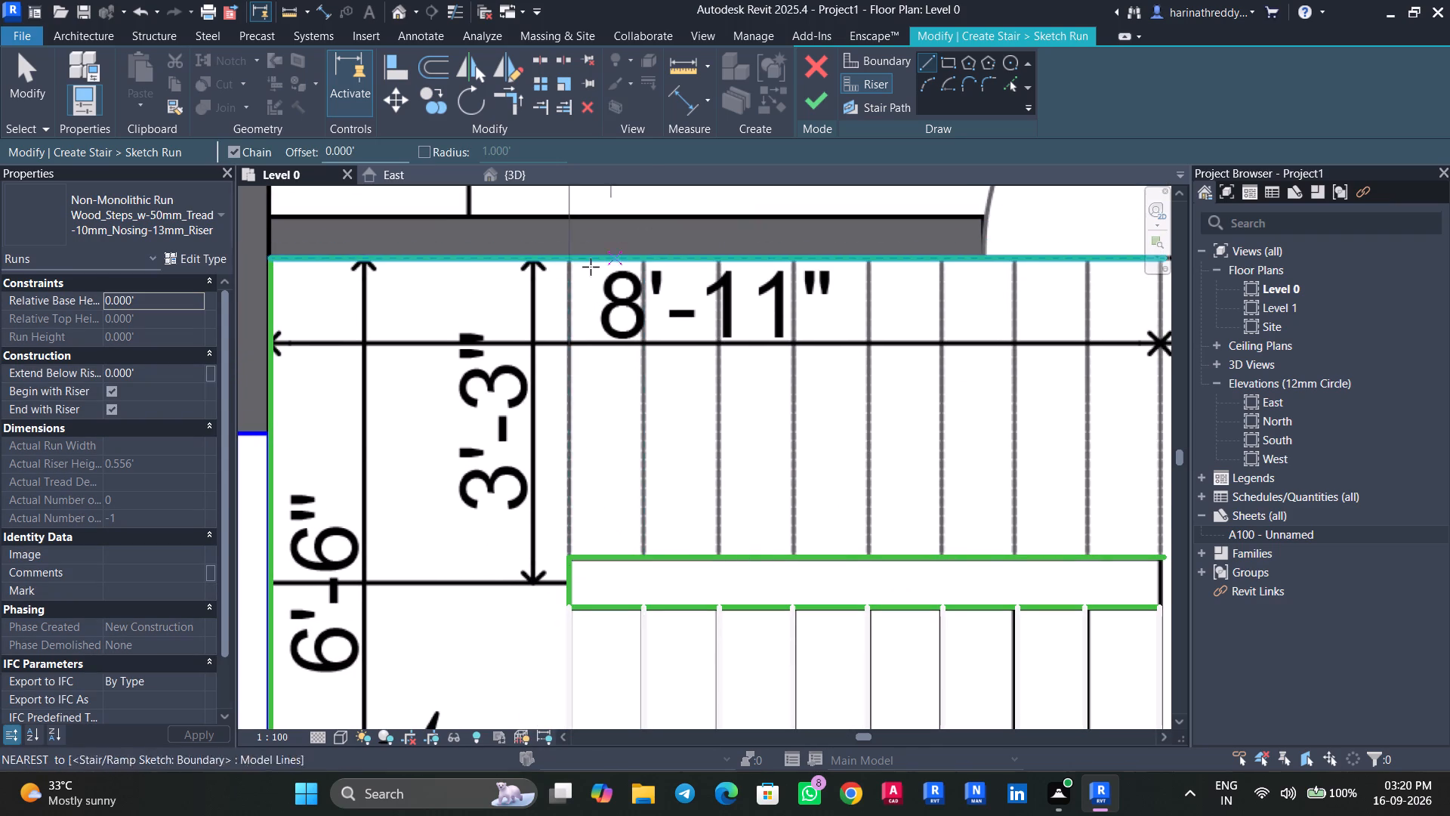
{"action": "left_click", "coordinate": [571, 263]}
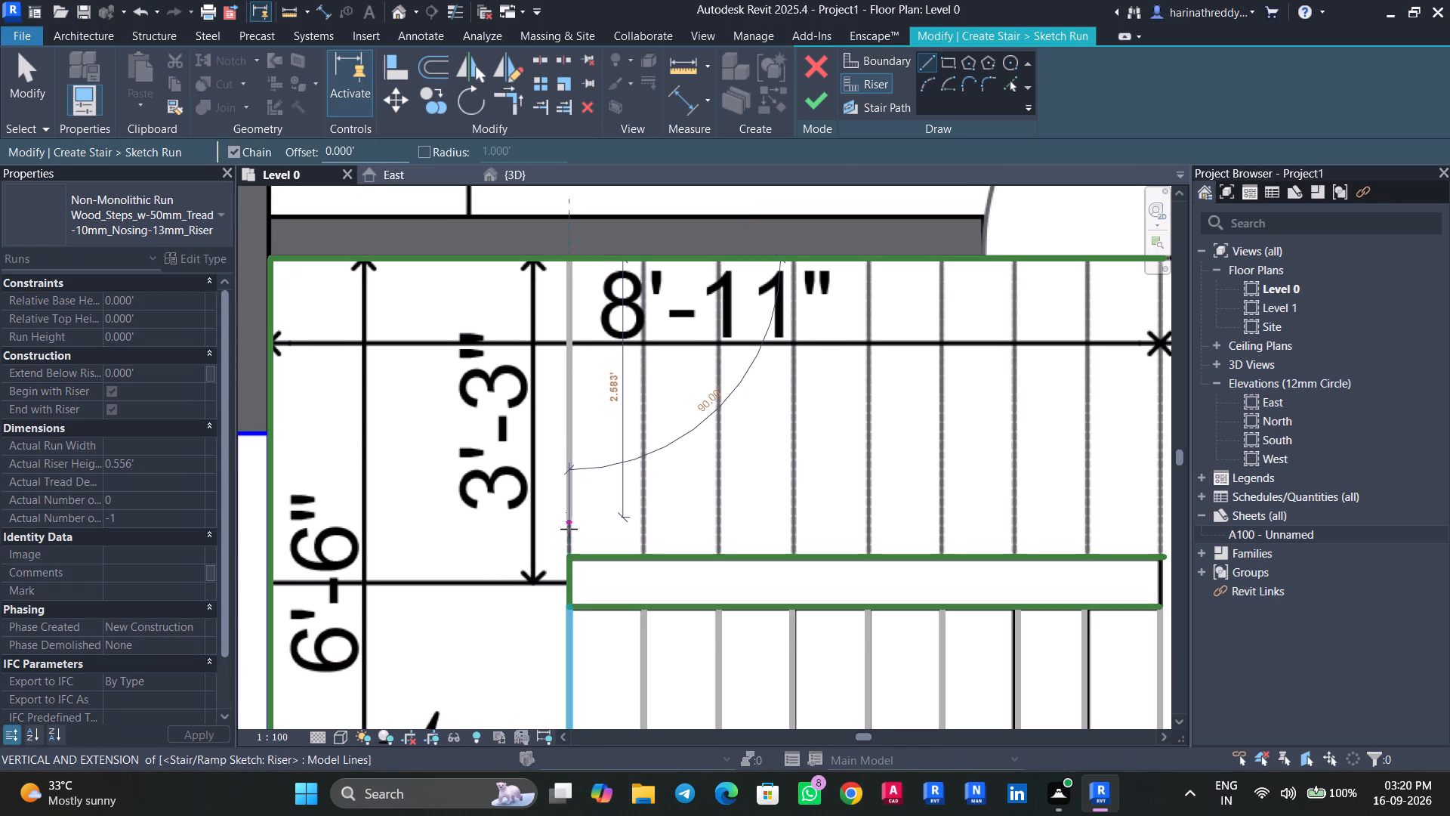
{"action": "left_click", "coordinate": [566, 552]}
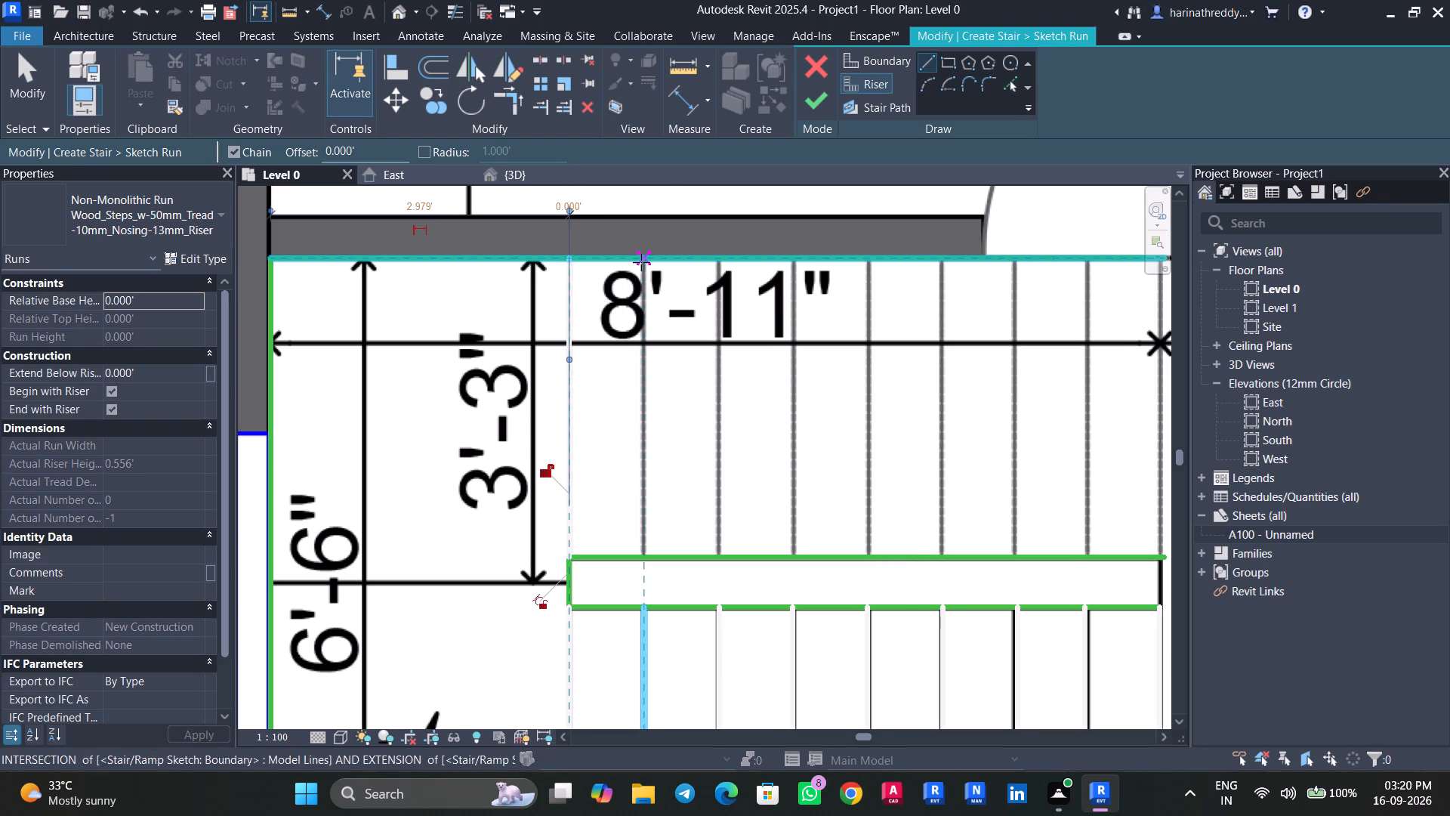
{"action": "left_click", "coordinate": [641, 262]}
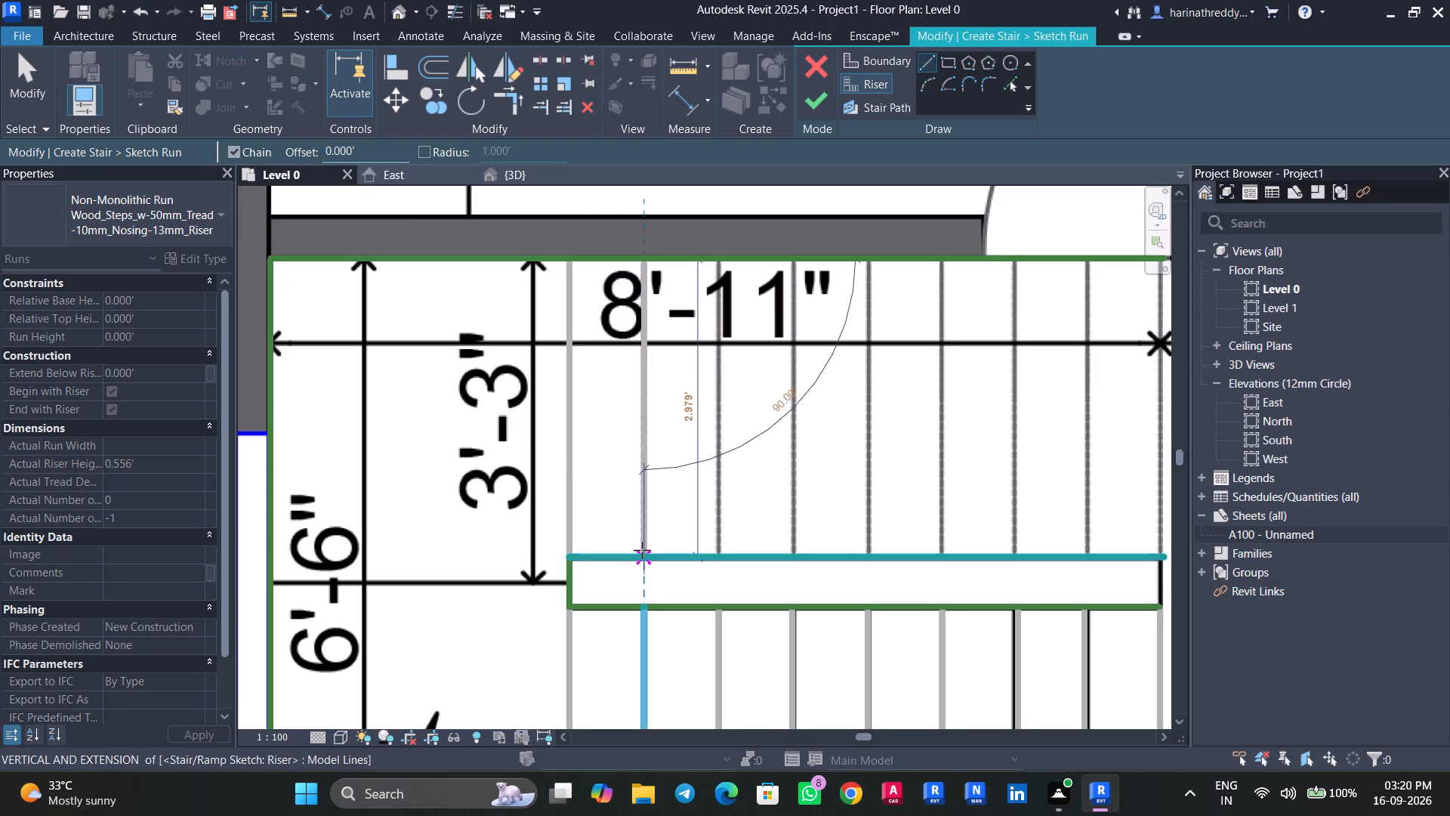
{"action": "left_click", "coordinate": [642, 550]}
{"action": "left_click", "coordinate": [718, 264]}
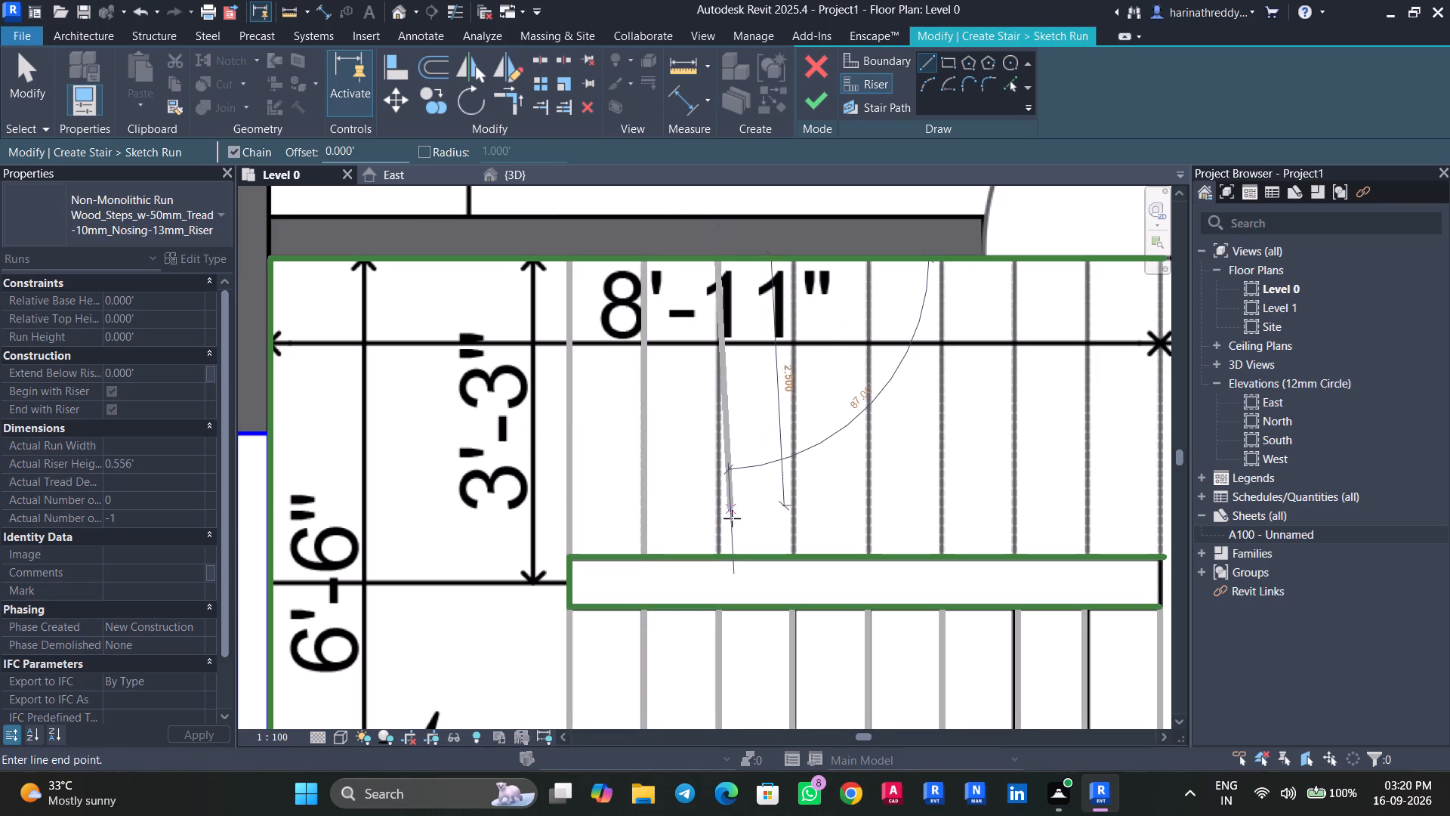
{"action": "left_click", "coordinate": [718, 549]}
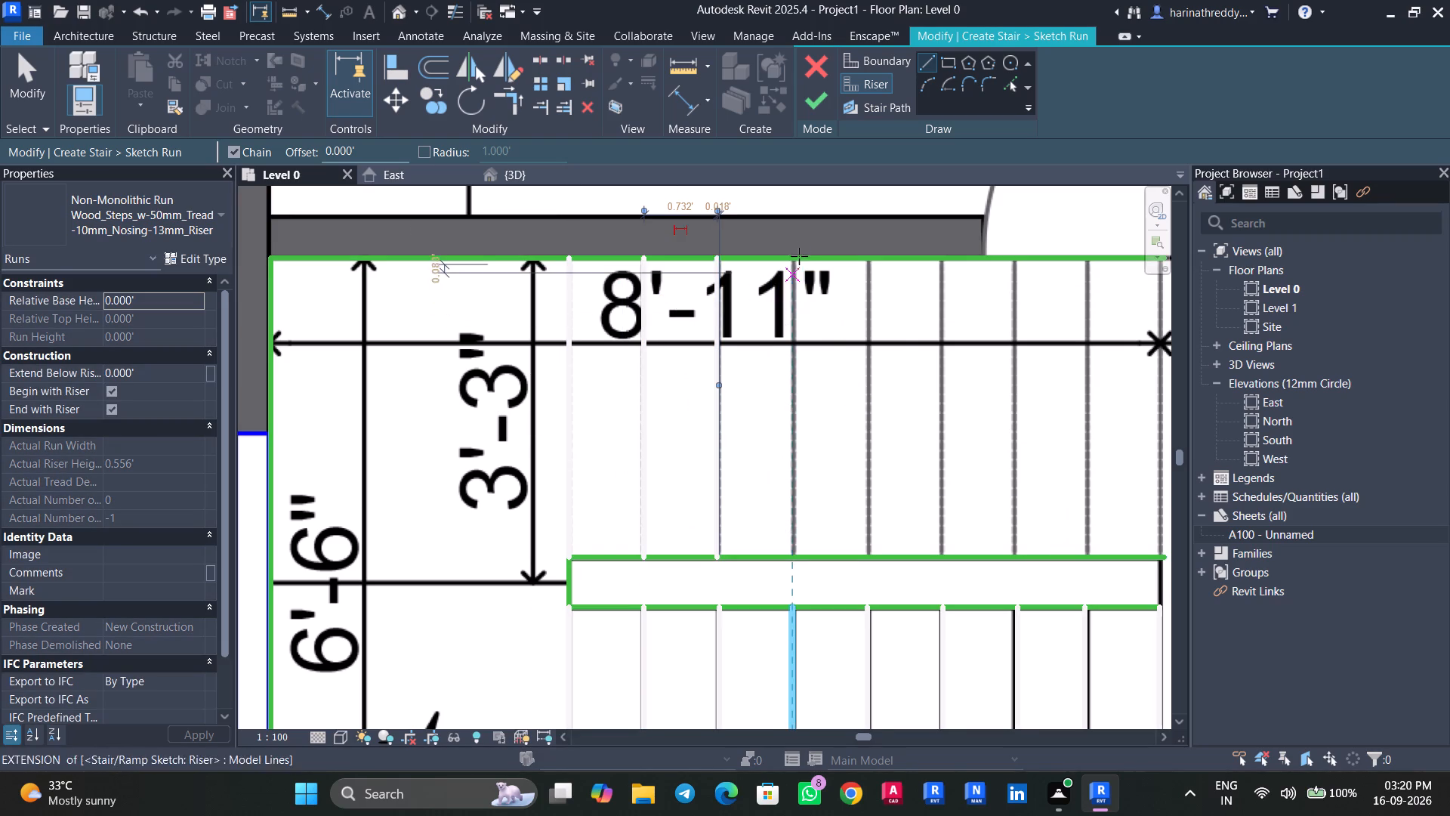
{"action": "left_click", "coordinate": [791, 260]}
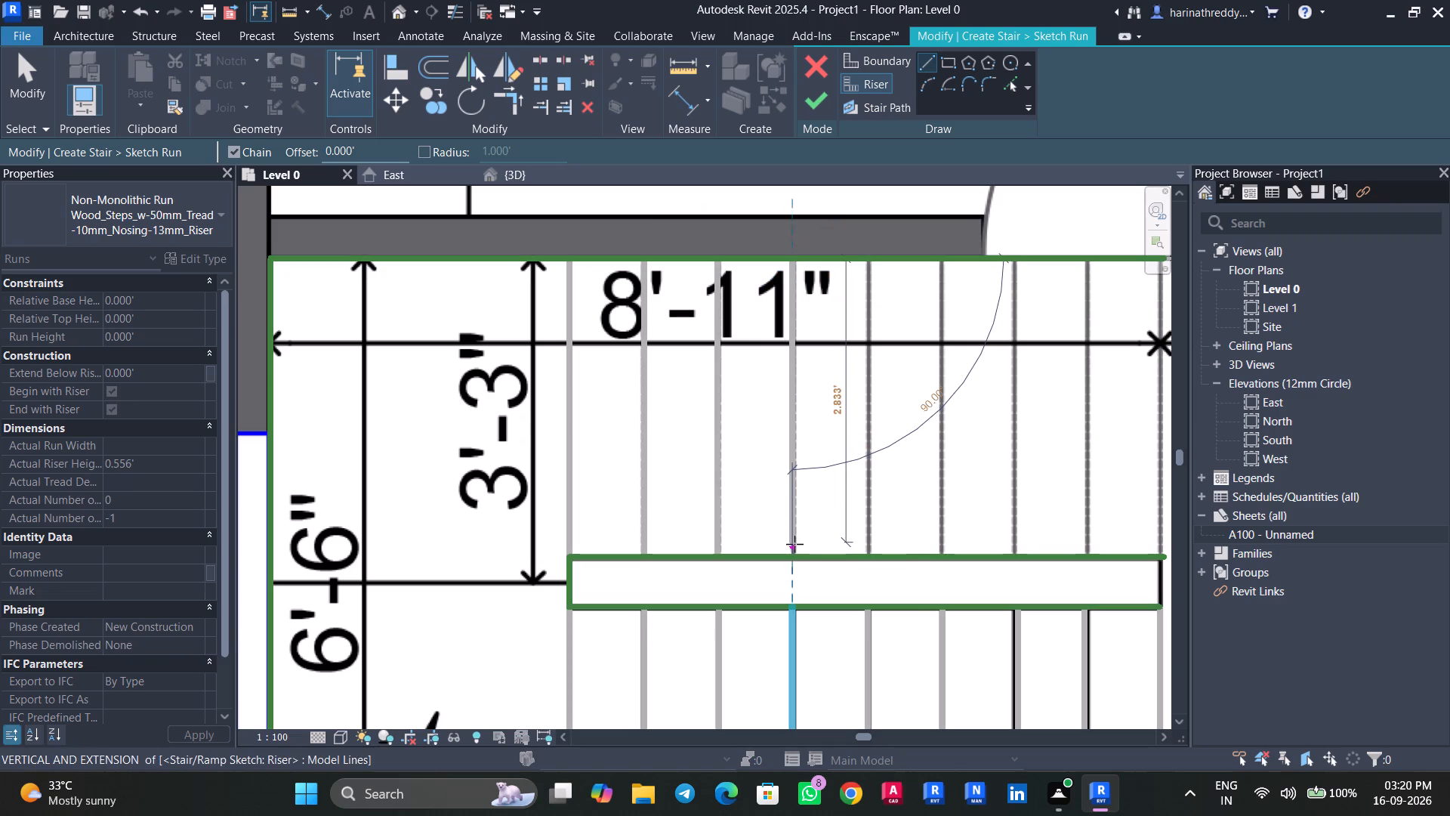
{"action": "left_click", "coordinate": [793, 561]}
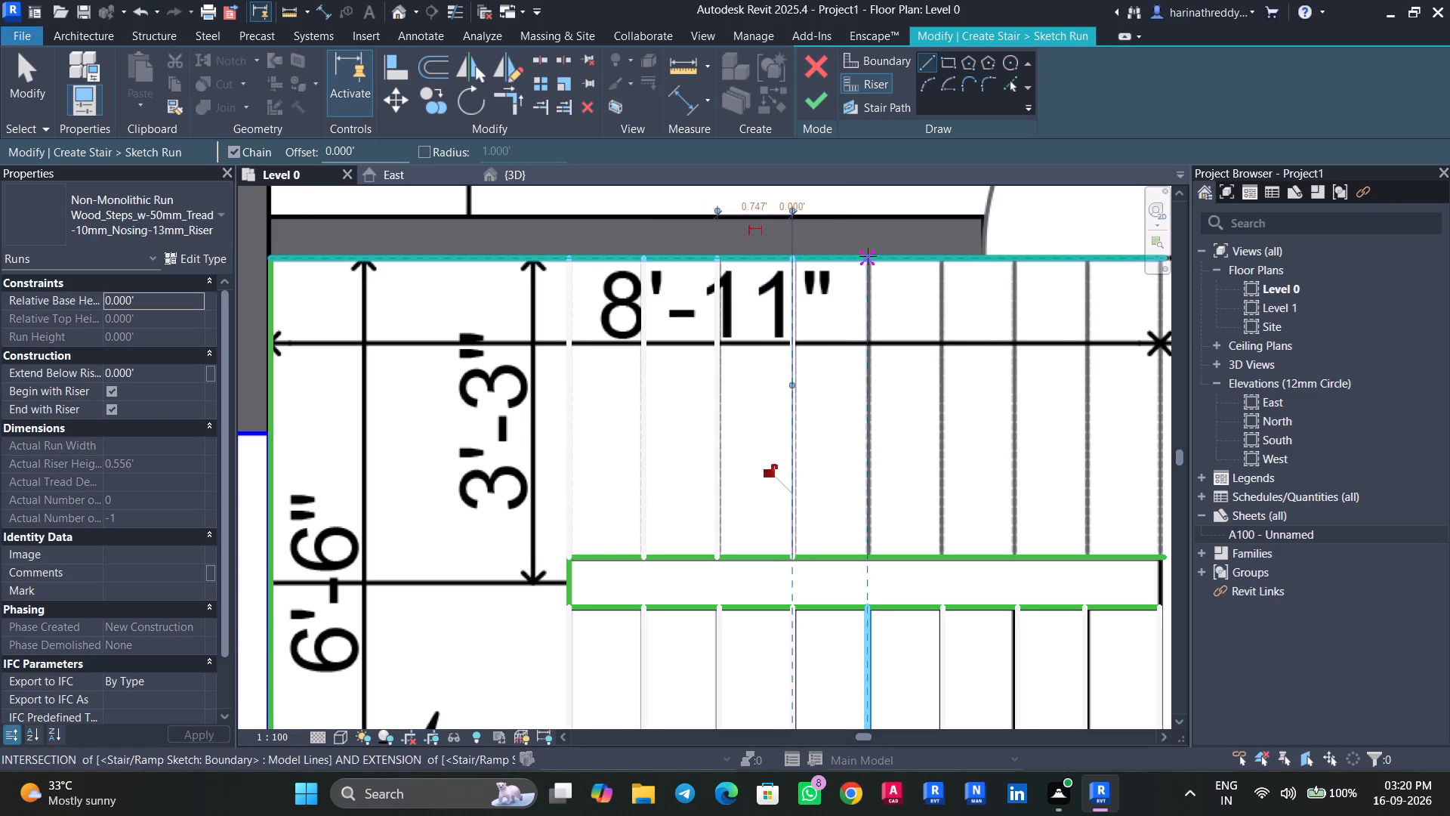
{"action": "left_click_drag", "start_coordinate": [868, 256], "coordinate": [872, 265]}
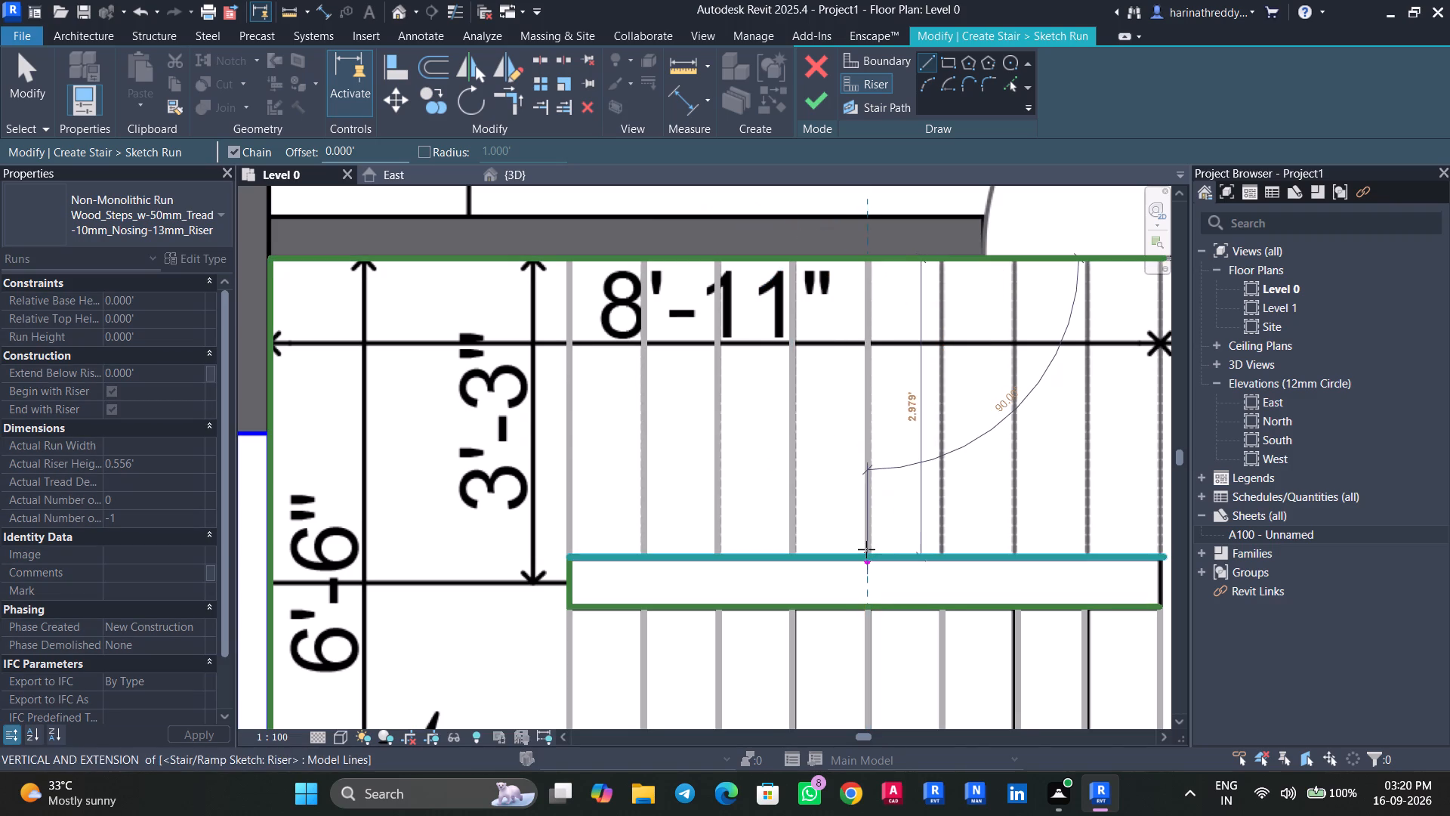
{"action": "left_click", "coordinate": [866, 549]}
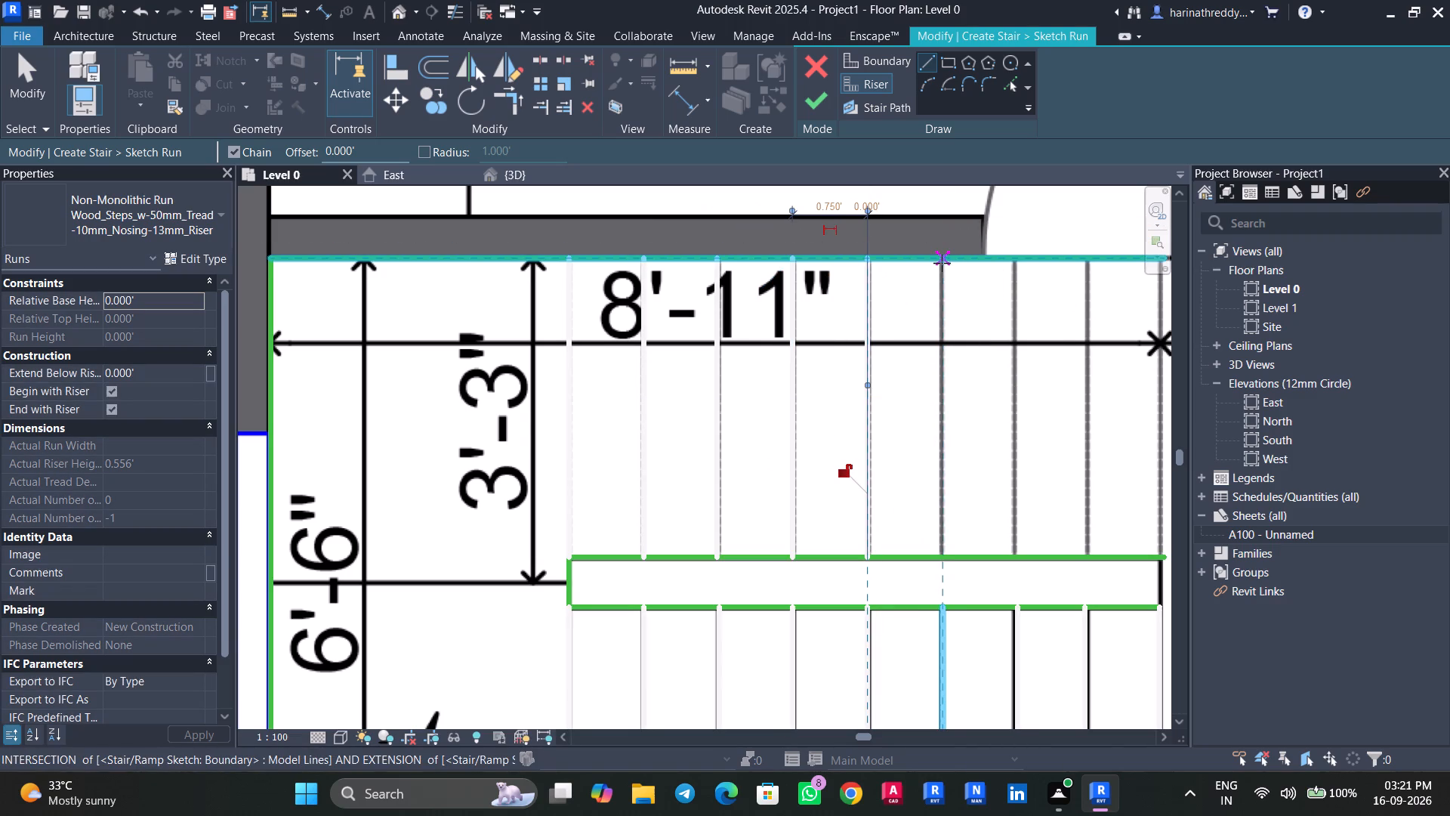
{"action": "left_click", "coordinate": [942, 263]}
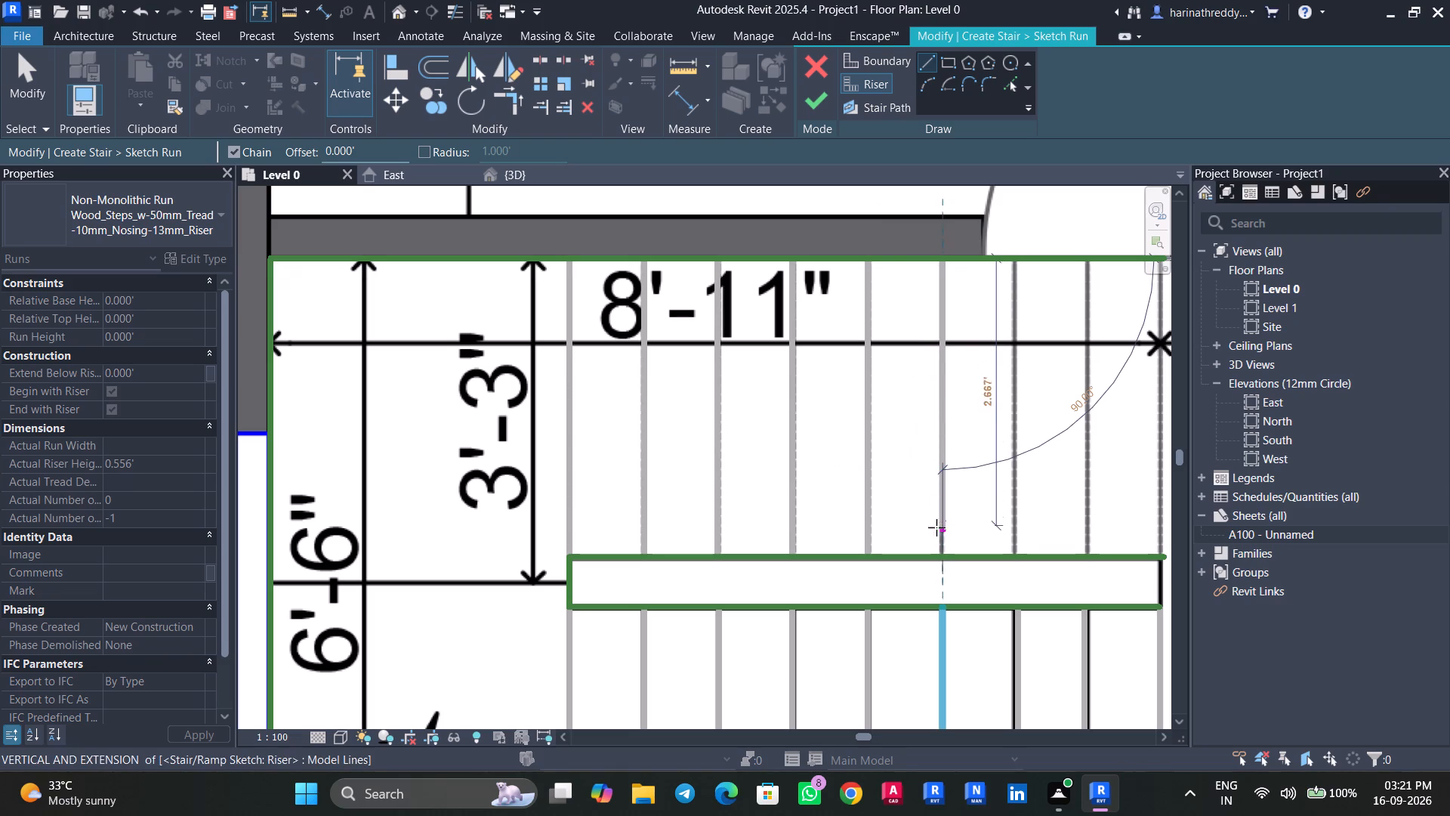
{"action": "left_click", "coordinate": [937, 549]}
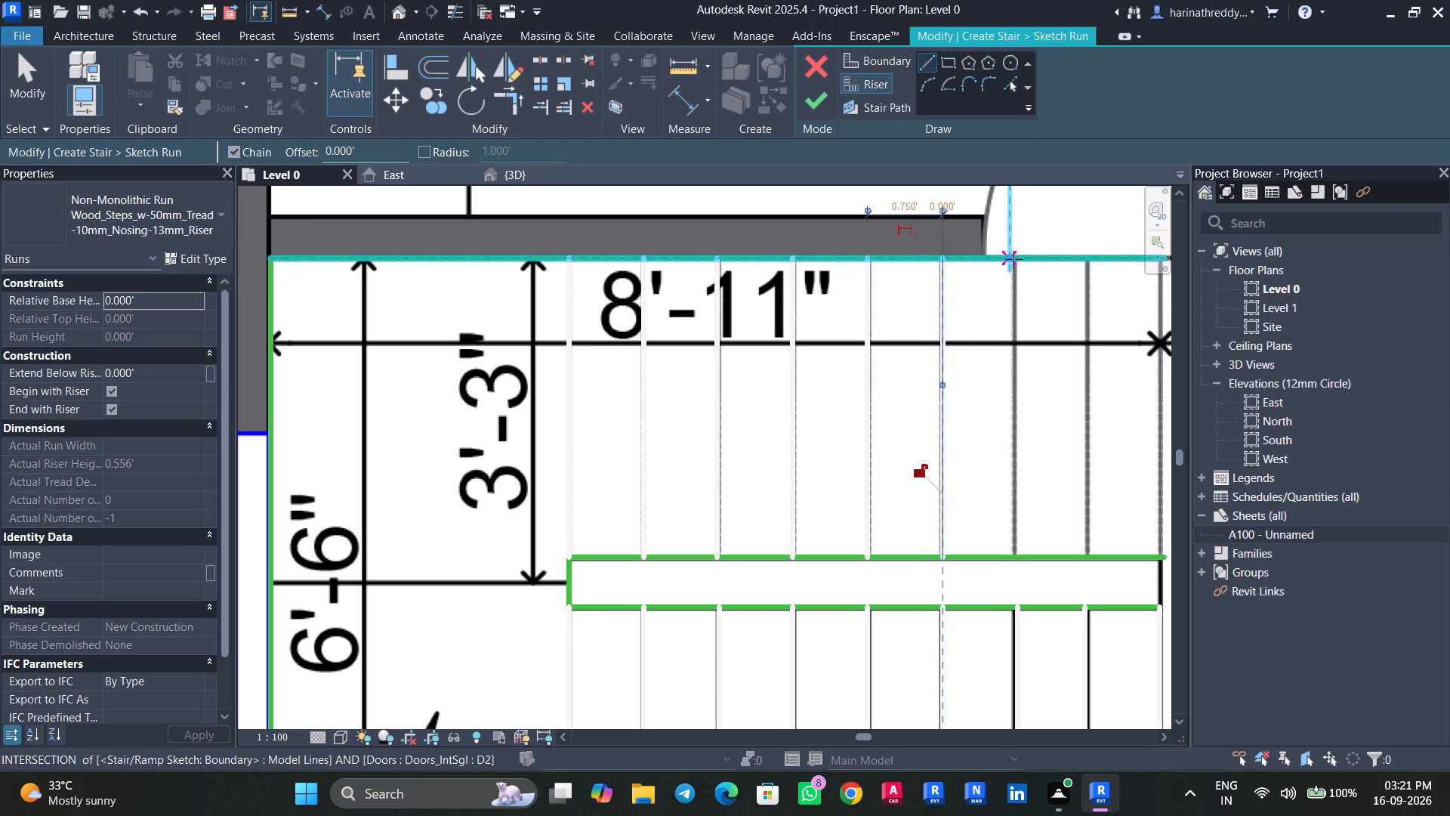
Sketch the upper flight's last three risers, about 3' long, placing the final one at the open end of the central strip.
{"action": "scroll", "coordinate": [1013, 264], "scroll_direction": "up", "scroll_amount": 4}
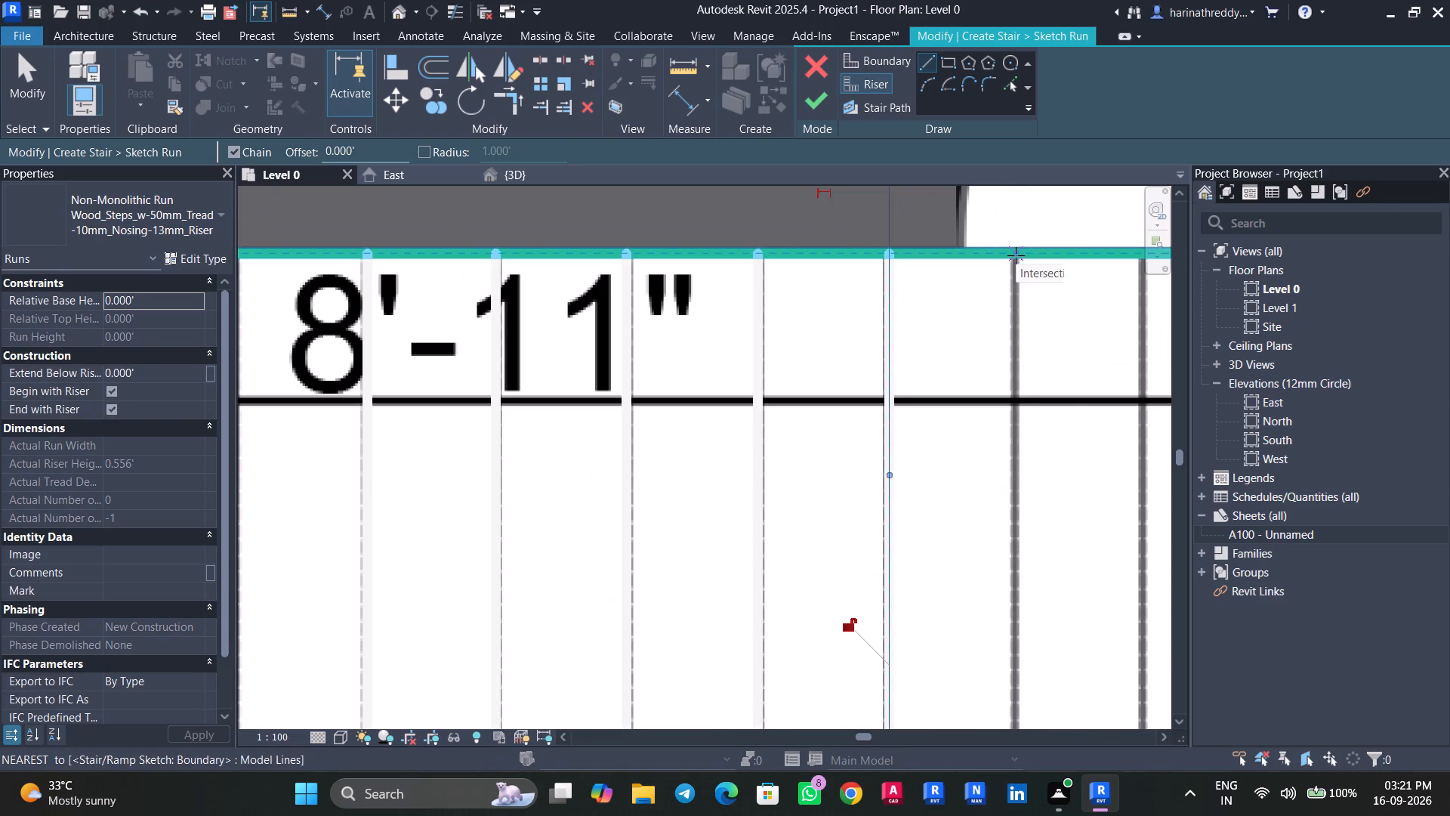
{"action": "left_click", "coordinate": [1016, 255]}
{"action": "scroll", "coordinate": [1016, 464], "scroll_direction": "down", "scroll_amount": 2}
{"action": "middle_click_drag", "start_coordinate": [1016, 468], "coordinate": [945, 244]}
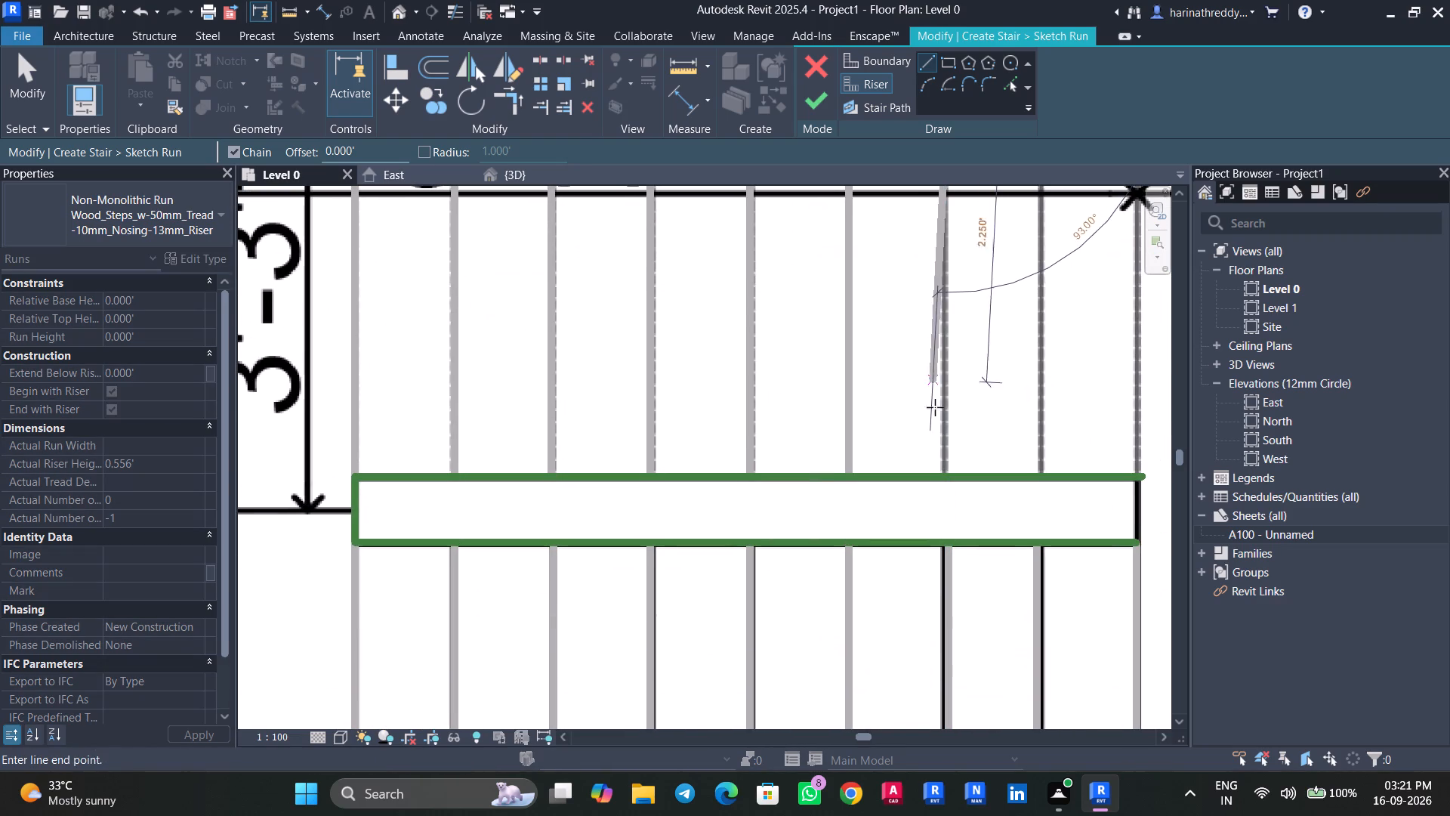
{"action": "left_click", "coordinate": [943, 470]}
{"action": "middle_click_drag", "start_coordinate": [1031, 246], "coordinate": [980, 381]}
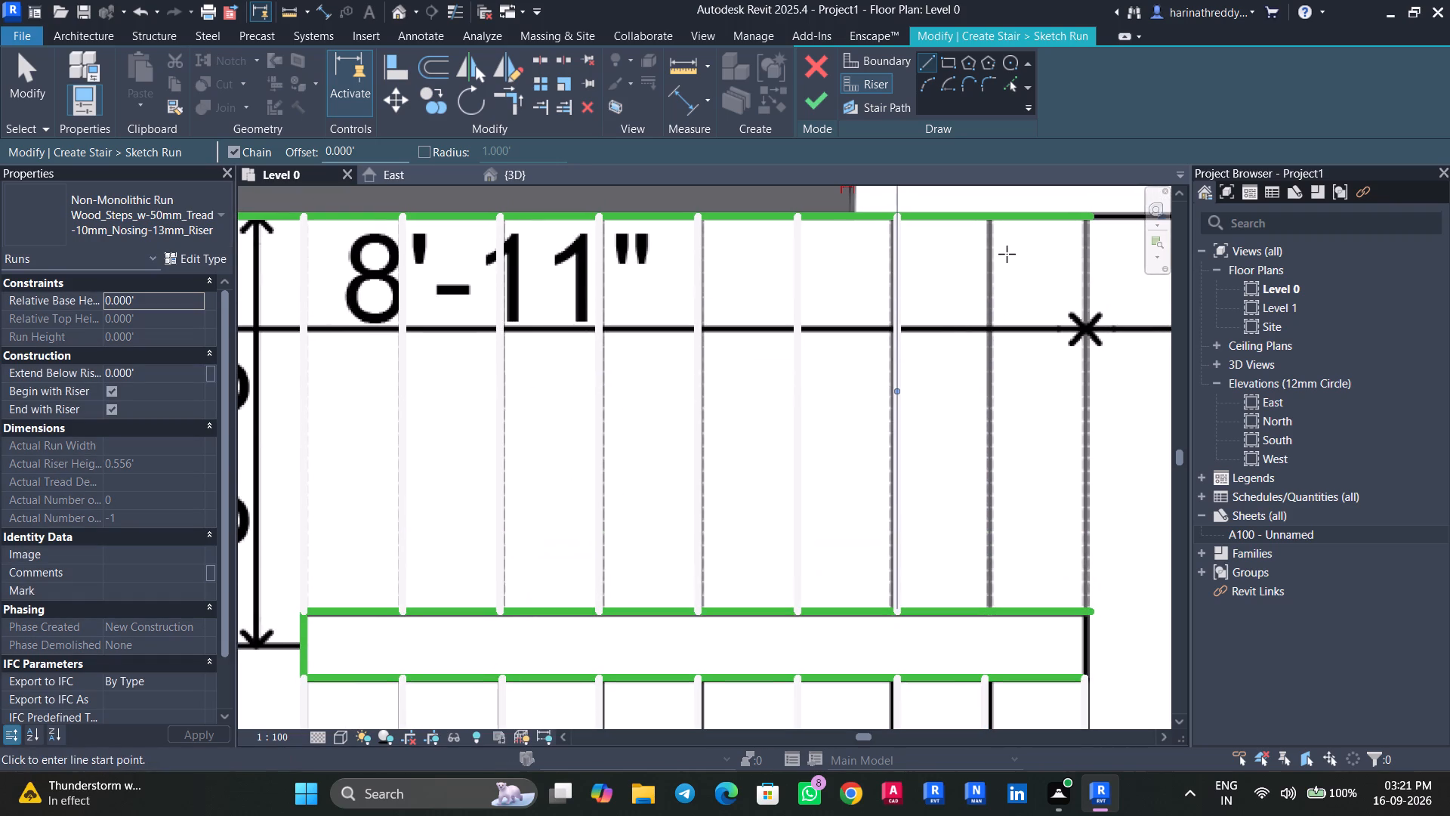
{"action": "left_click_drag", "start_coordinate": [989, 212], "coordinate": [992, 223]}
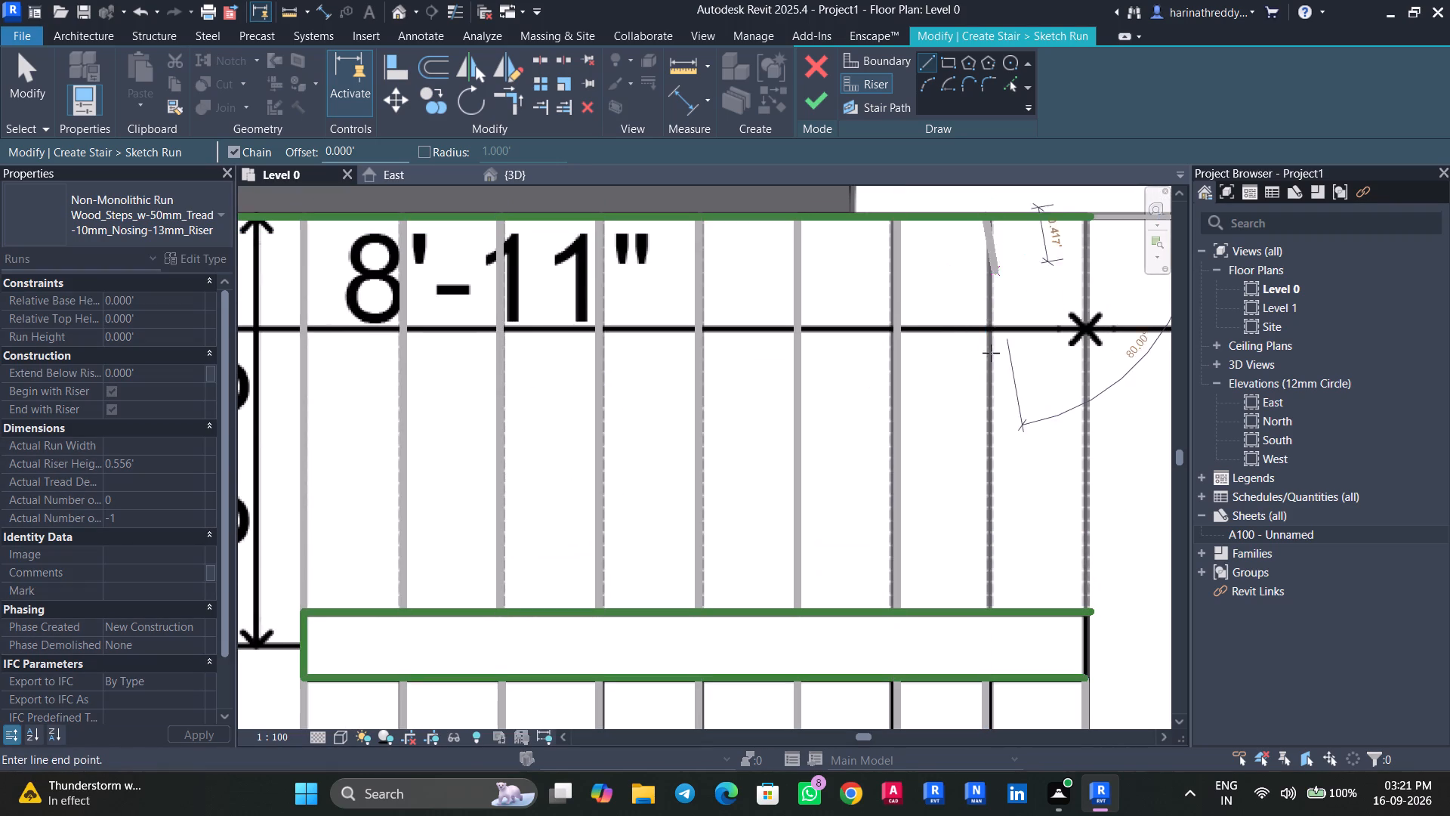
{"action": "left_click", "coordinate": [997, 609]}
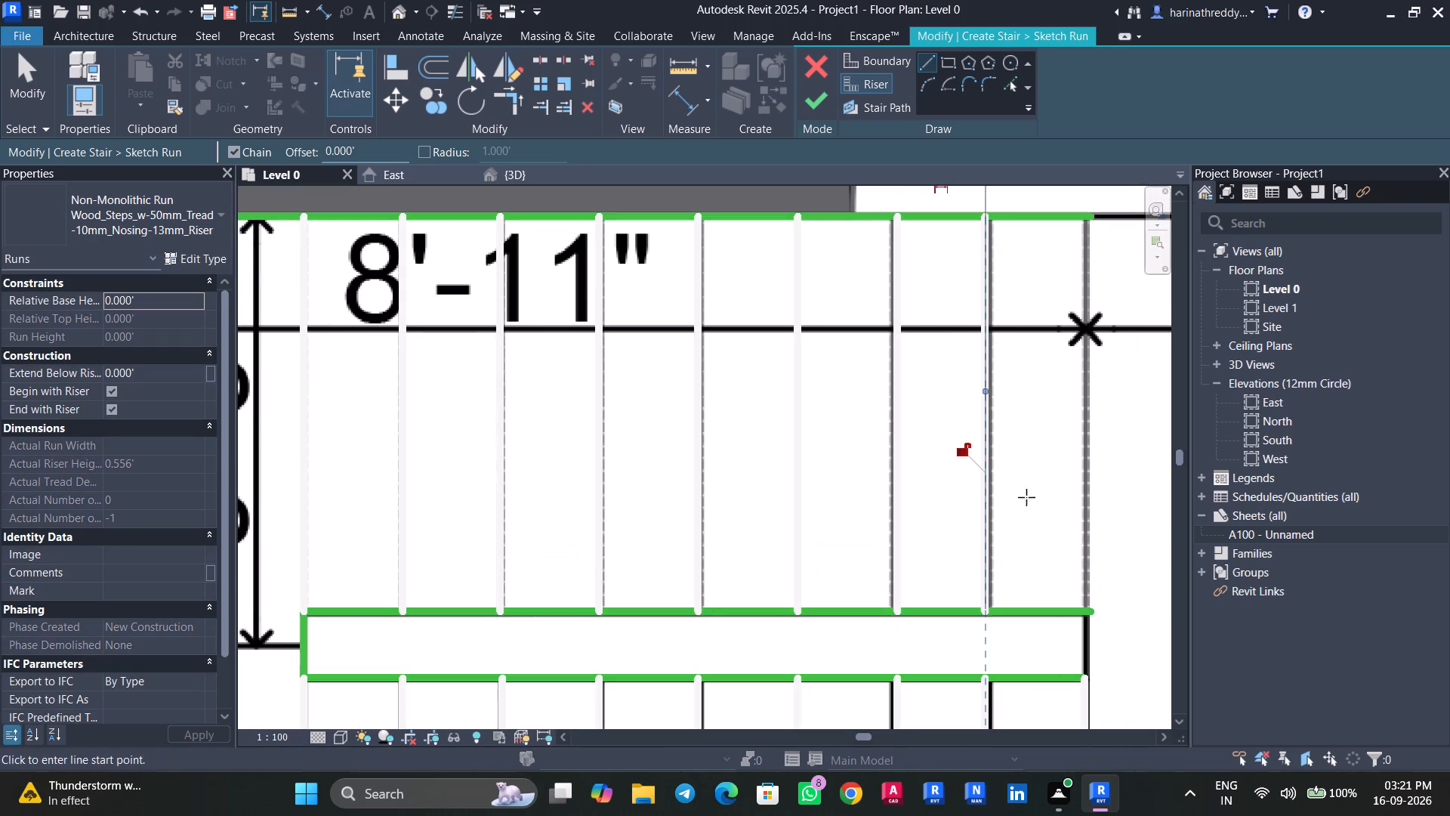
{"action": "left_click_drag", "start_coordinate": [1089, 224], "coordinate": [1089, 242]}
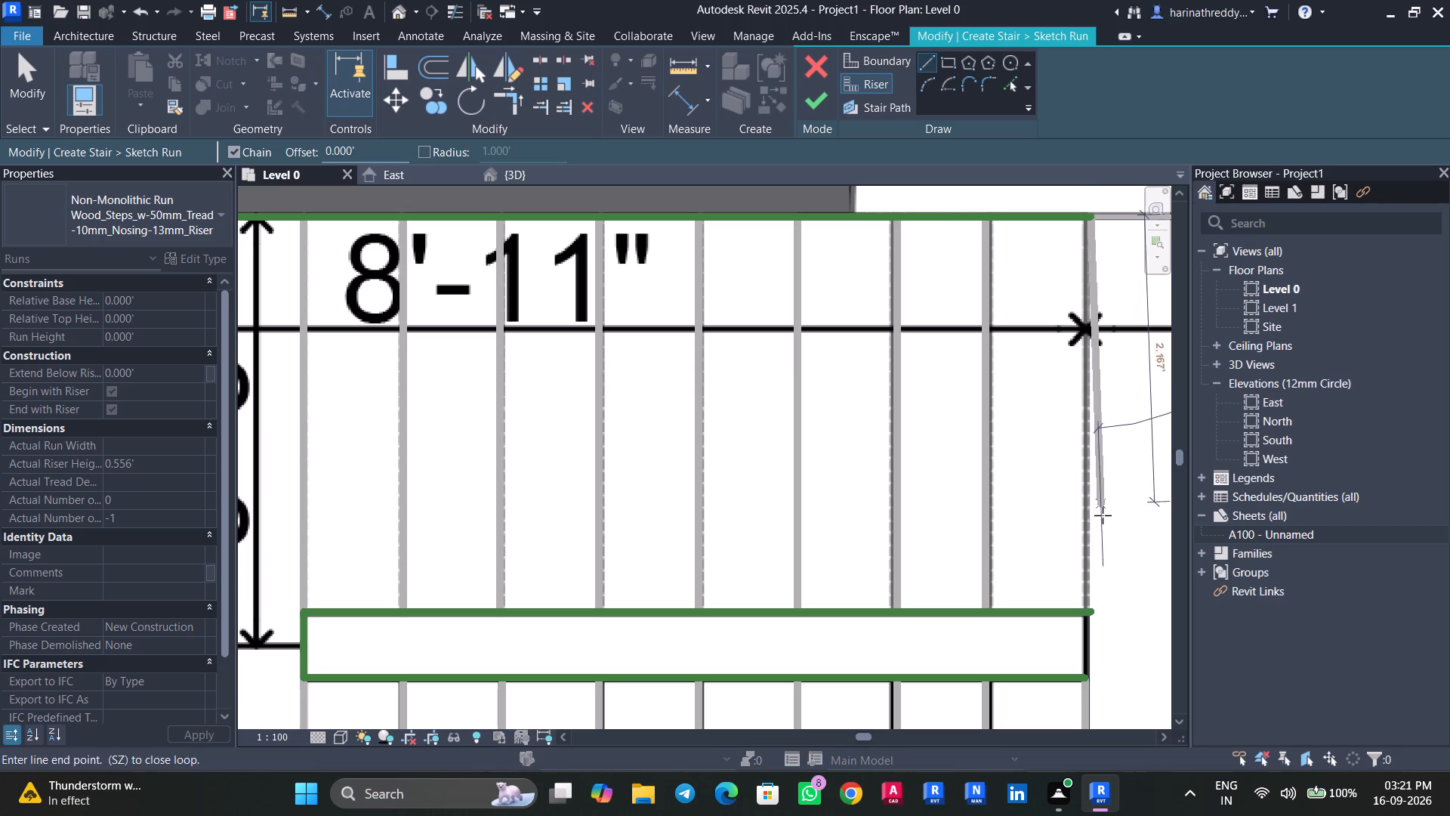
{"action": "left_click", "coordinate": [1086, 607]}
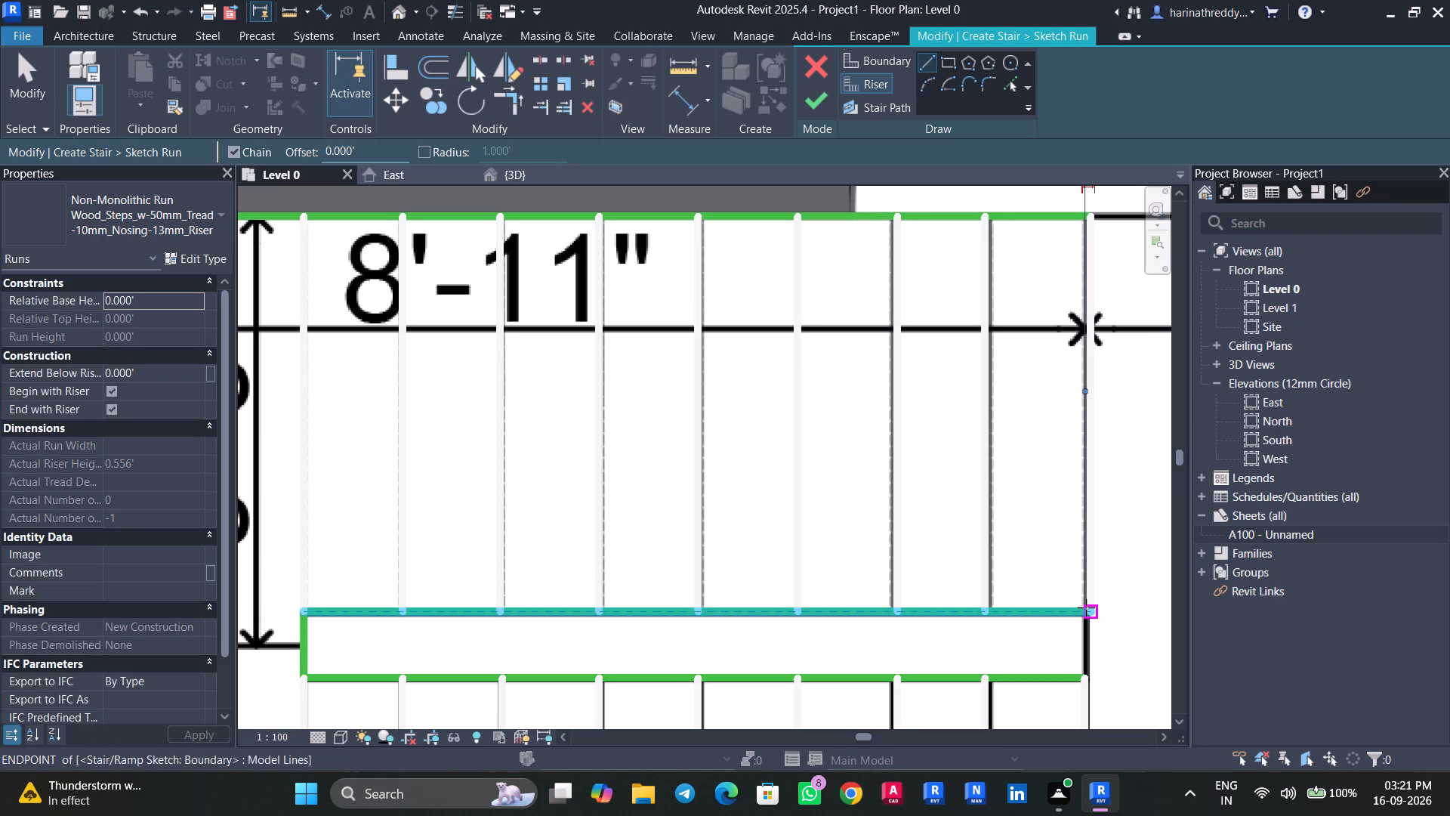
{"action": "key", "text": "Escape"}
{"action": "key", "text": "Escape"}
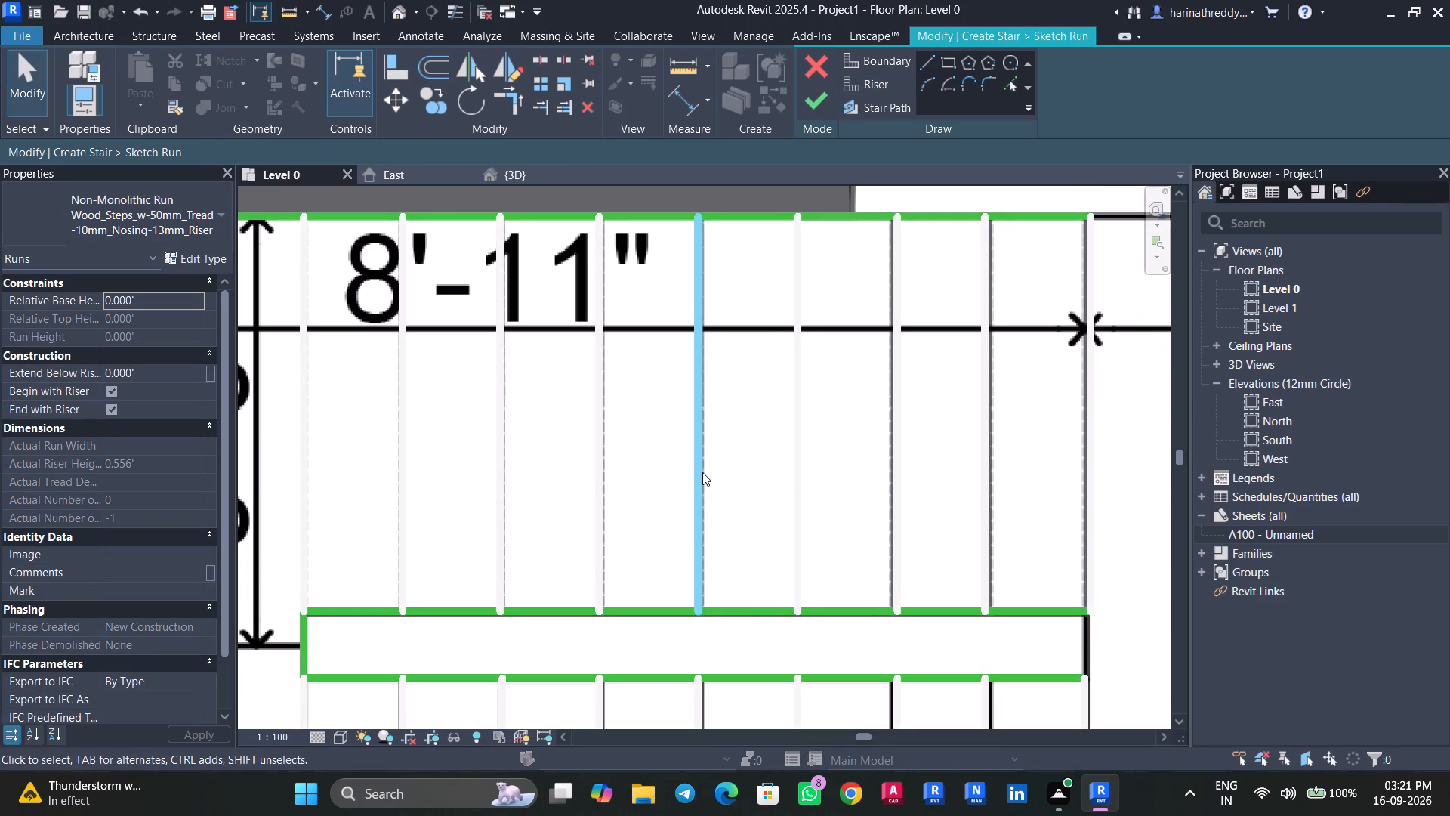
Nudge the upper flight's last three risers onto the plan's tread lines: seventh and ninth toward the landing, eighth away from it.
{"action": "left_click", "coordinate": [702, 472]}
{"action": "key", "text": "Right"}
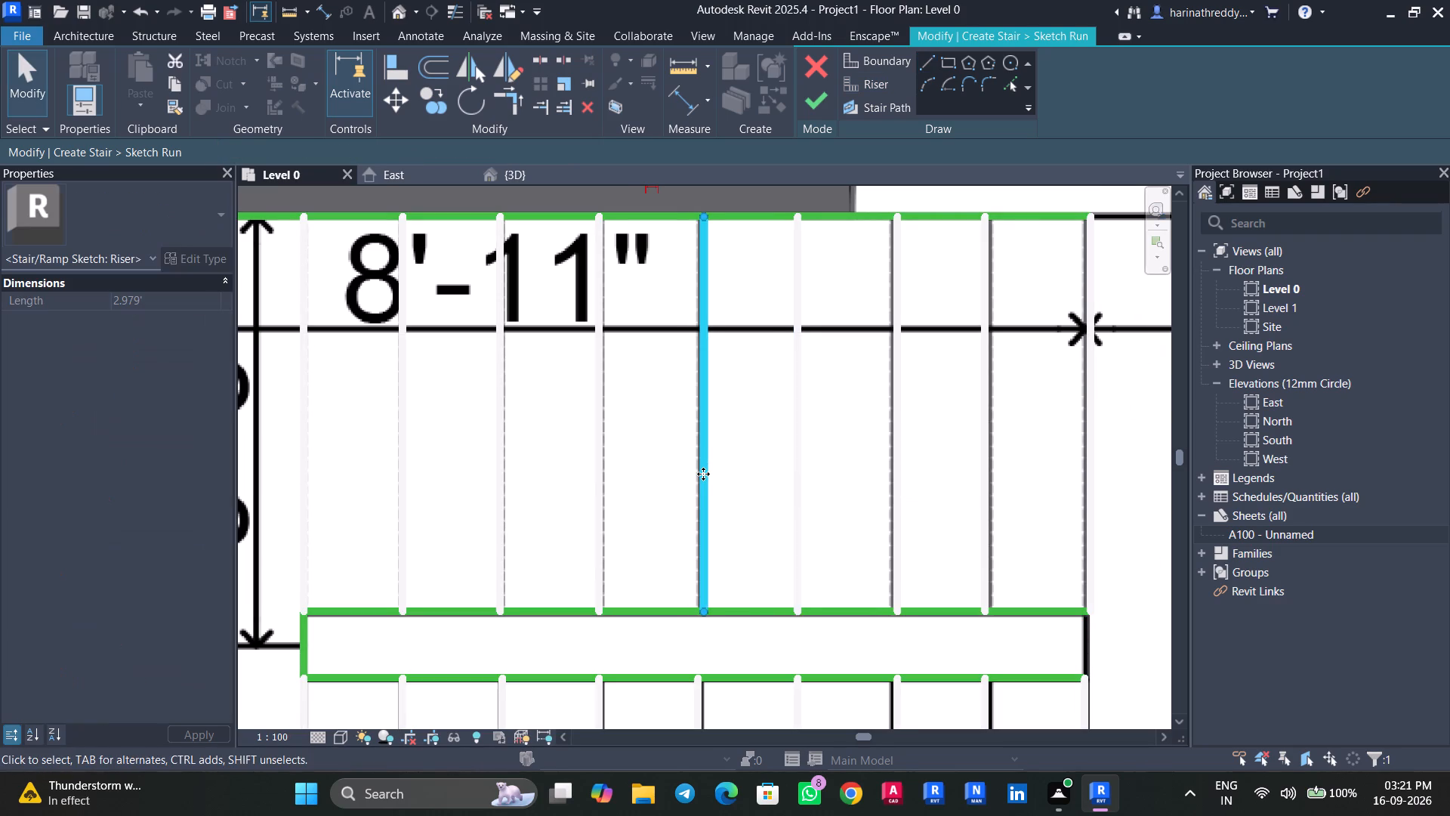
{"action": "key", "text": "Left"}
{"action": "left_click", "coordinate": [898, 500]}
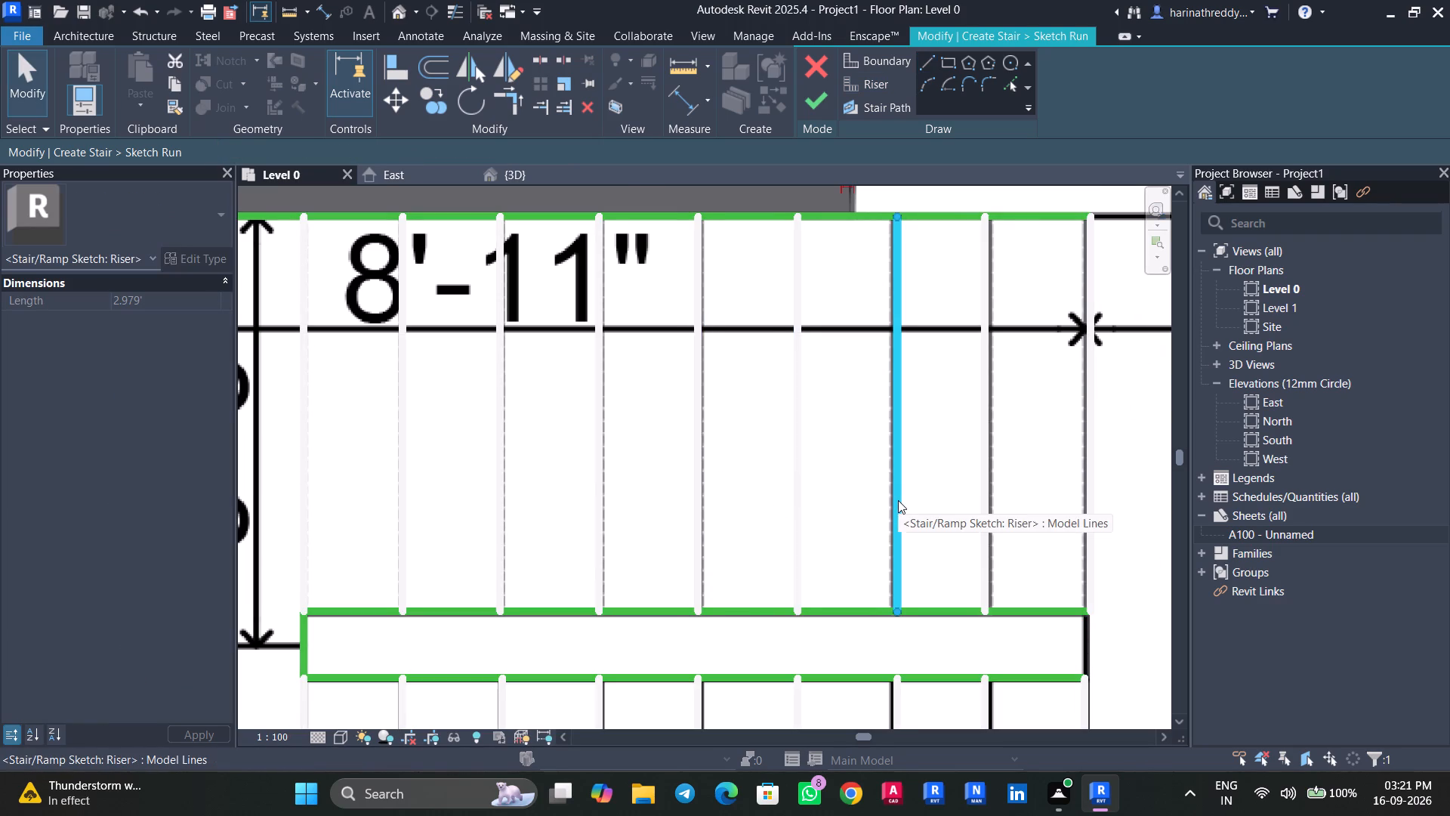
{"action": "key", "text": "Left"}
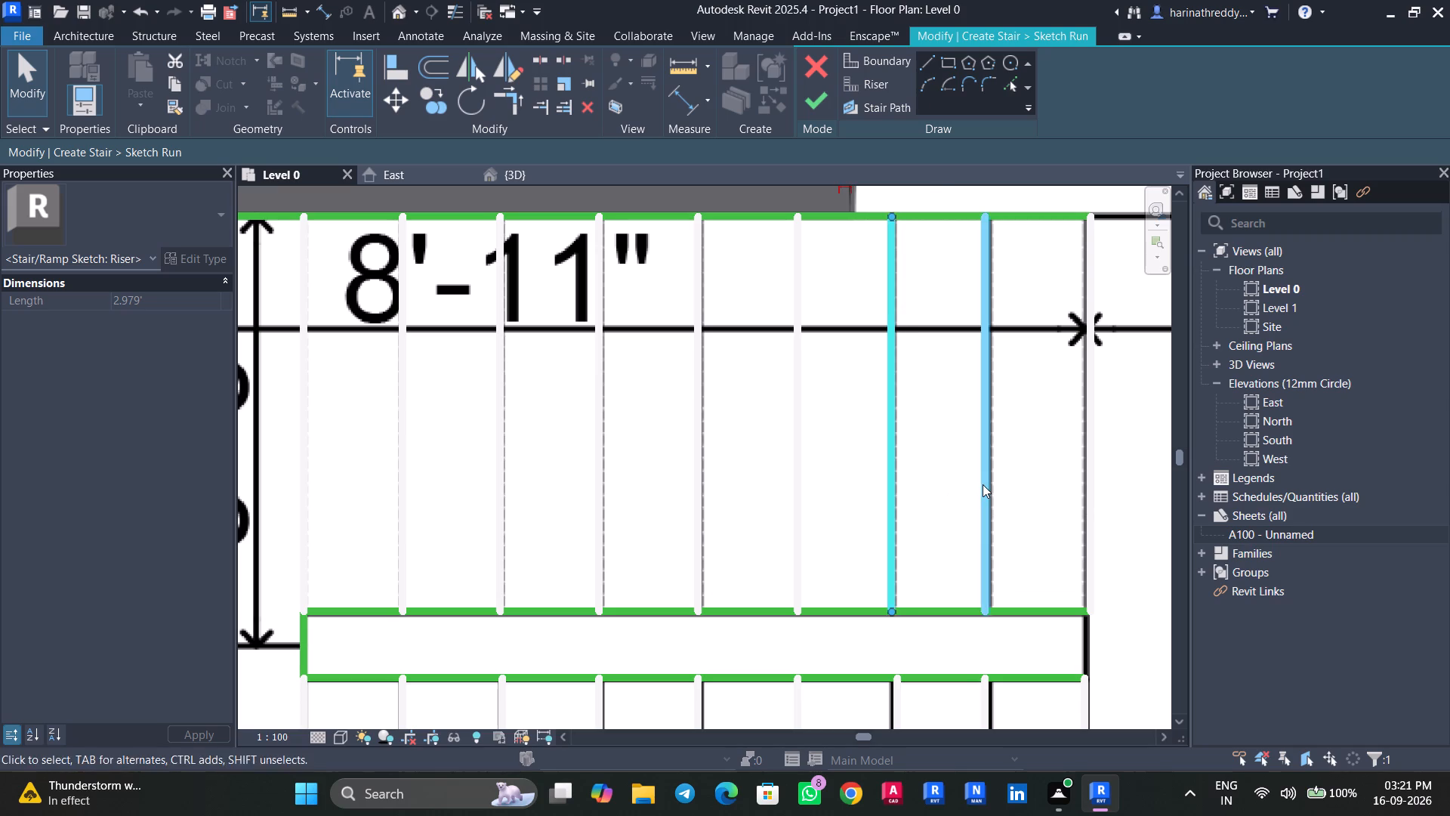
{"action": "left_click", "coordinate": [983, 484]}
{"action": "key", "text": "Right"}
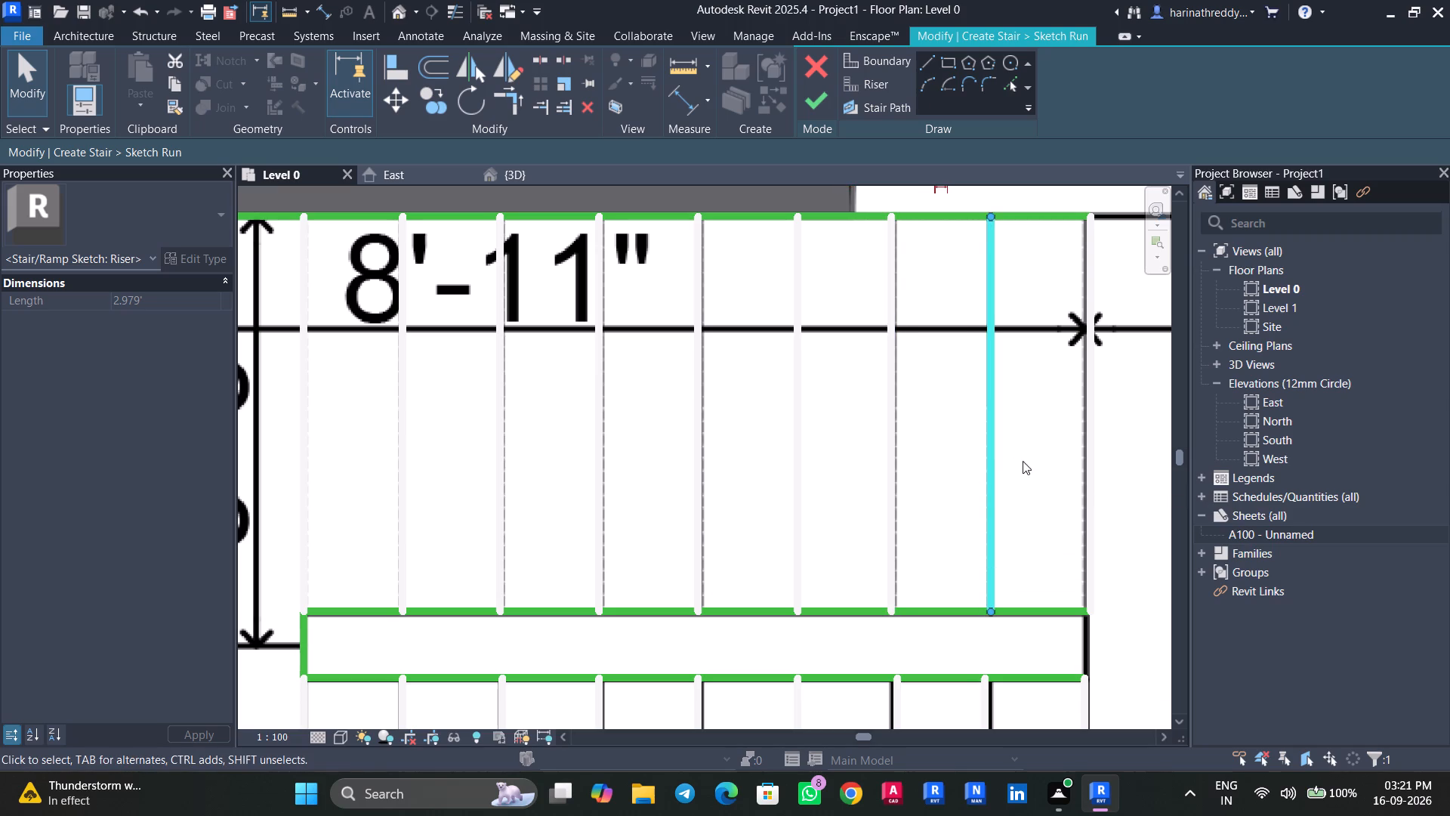
{"action": "left_click", "coordinate": [1091, 469]}
{"action": "key", "text": "Left"}
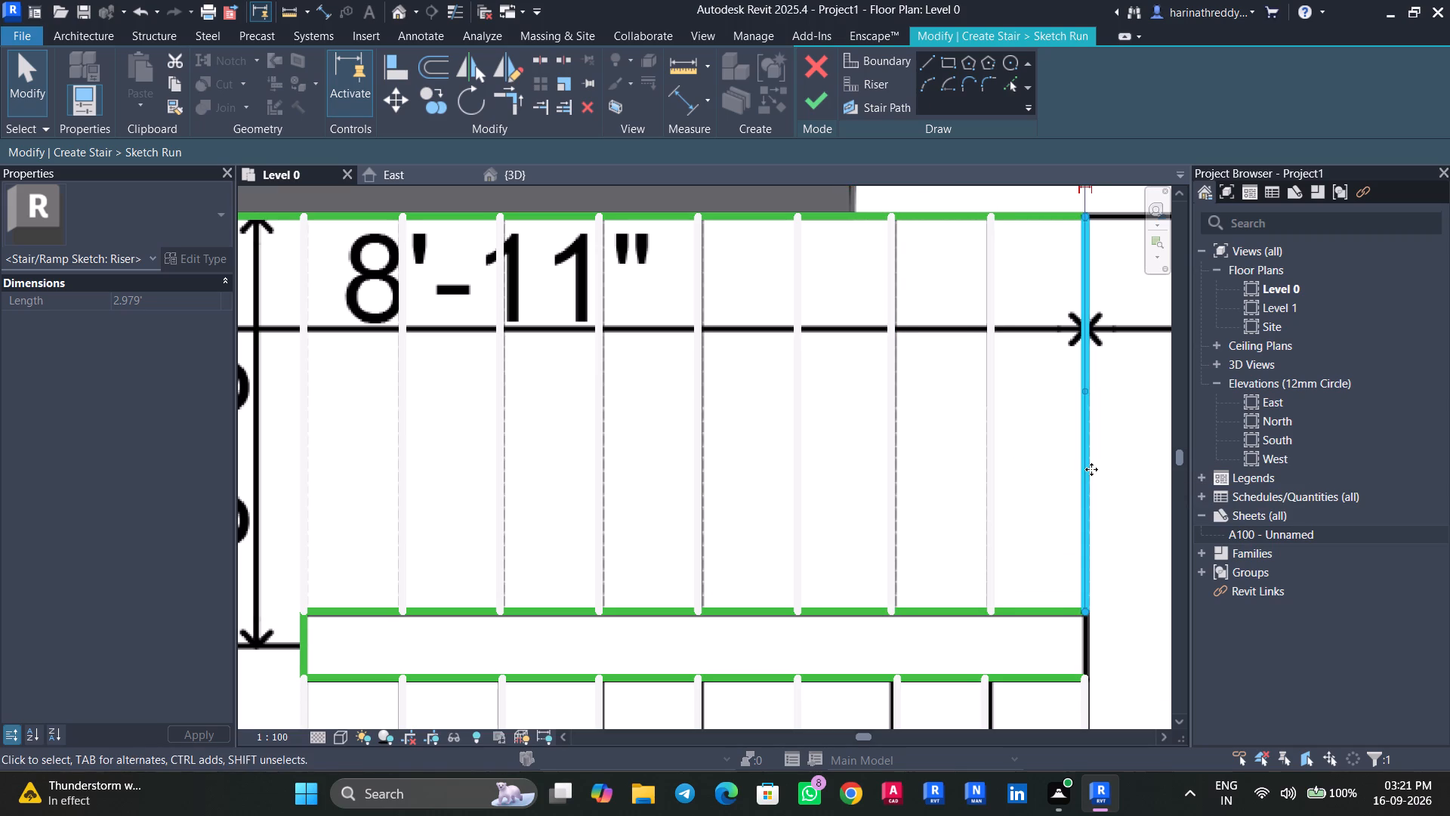
{"action": "left_click", "coordinate": [594, 544]}
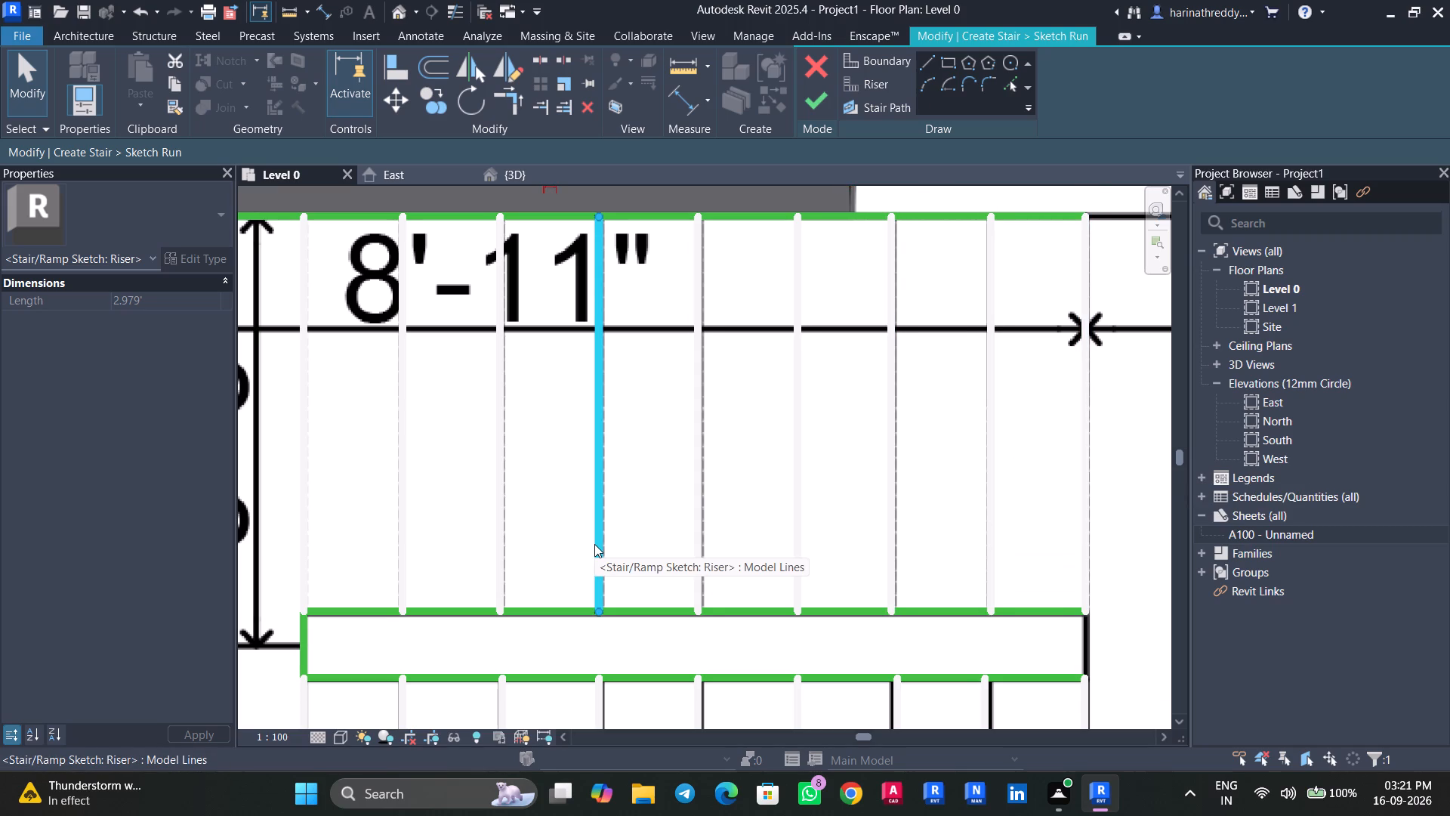
{"action": "key", "text": "Right"}
{"action": "key", "text": "Left"}
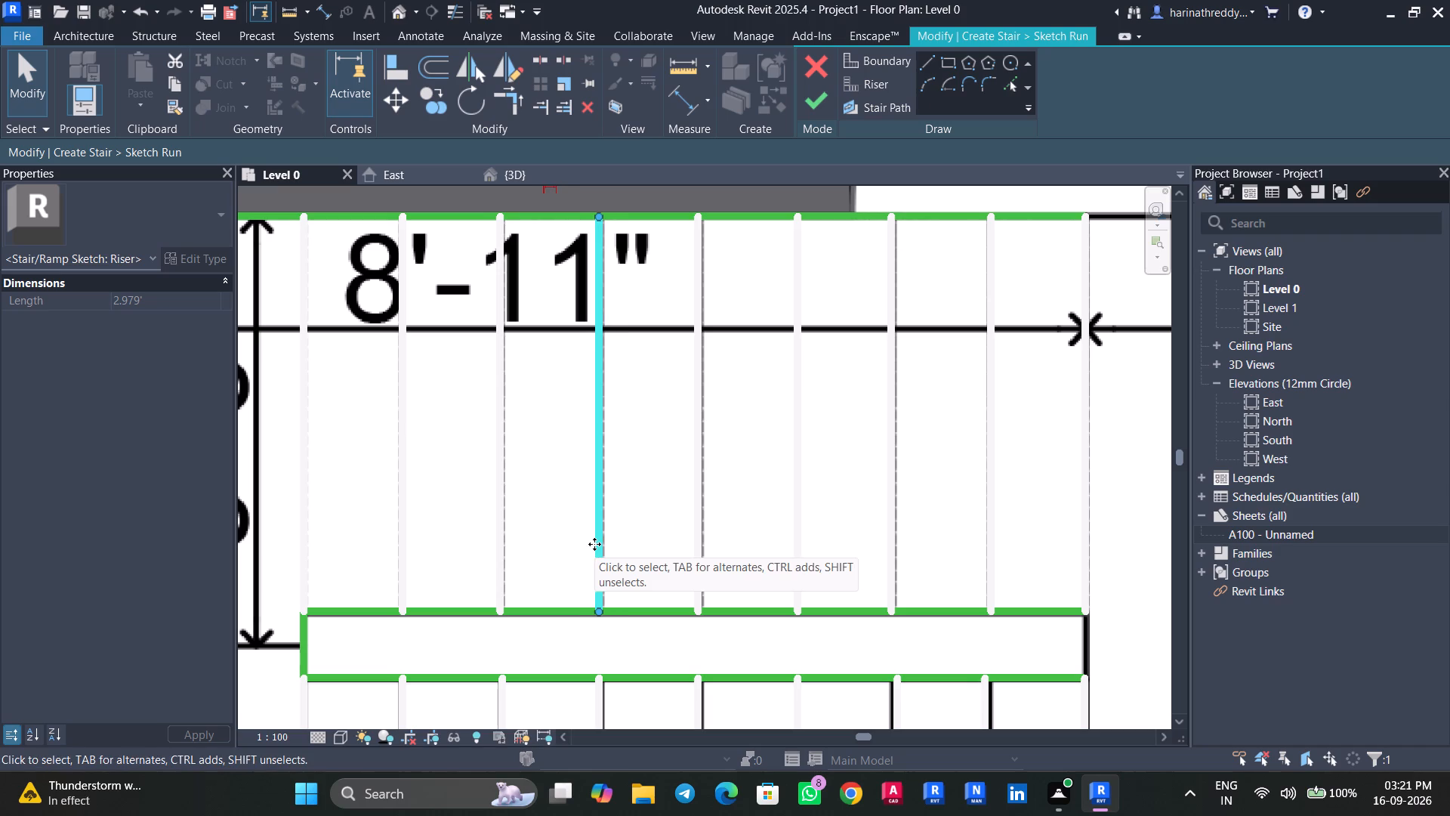
Nudge the lower flight's third riser from the UP end slightly toward the landing to match the plan's tread line.
{"action": "scroll", "coordinate": [643, 545], "scroll_direction": "down", "scroll_amount": 4}
{"action": "middle_click_drag", "start_coordinate": [698, 639], "coordinate": [591, 339]}
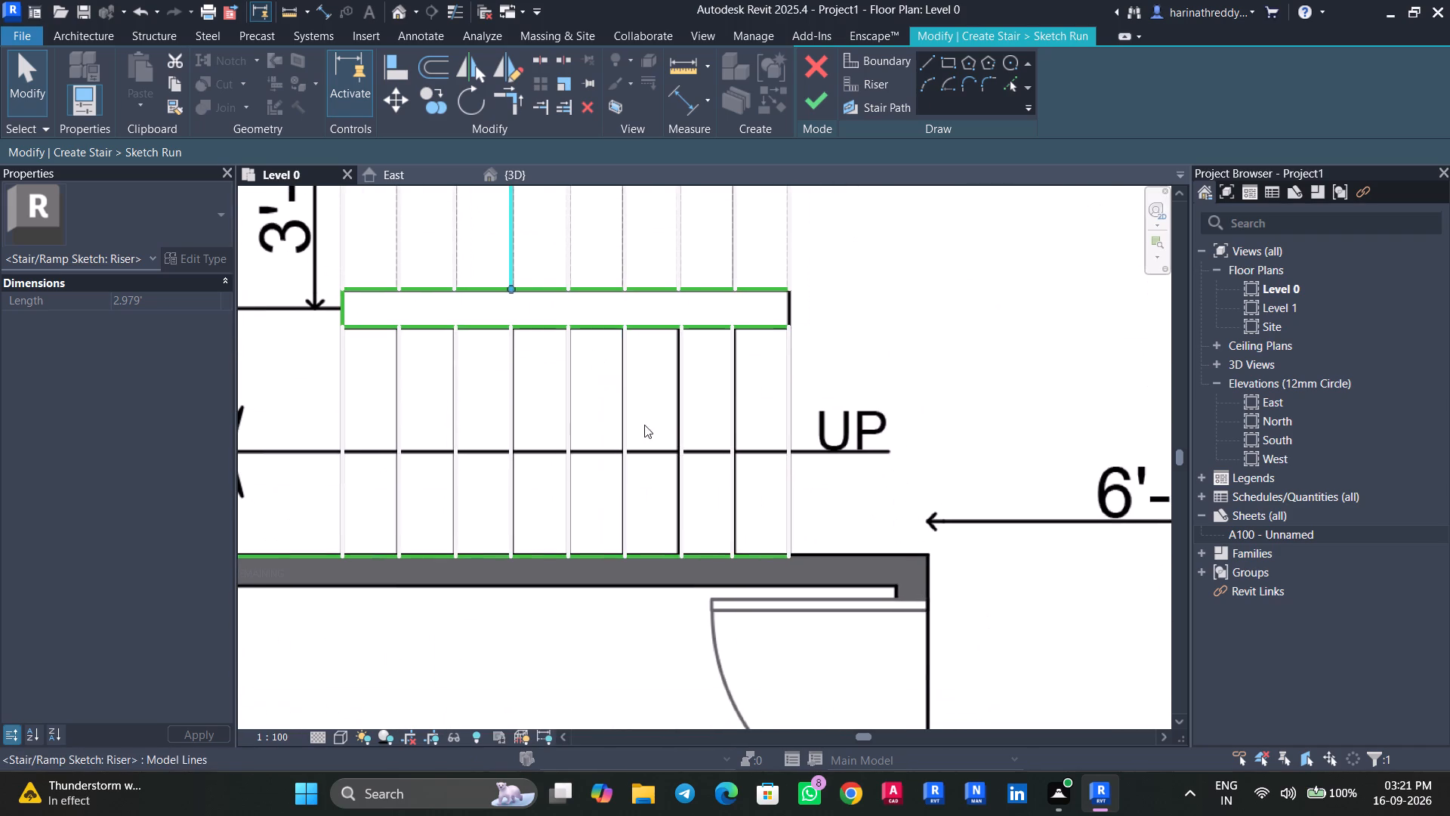
{"action": "left_click", "coordinate": [677, 452]}
{"action": "key", "text": "Left"}
{"action": "key", "text": "Escape"}
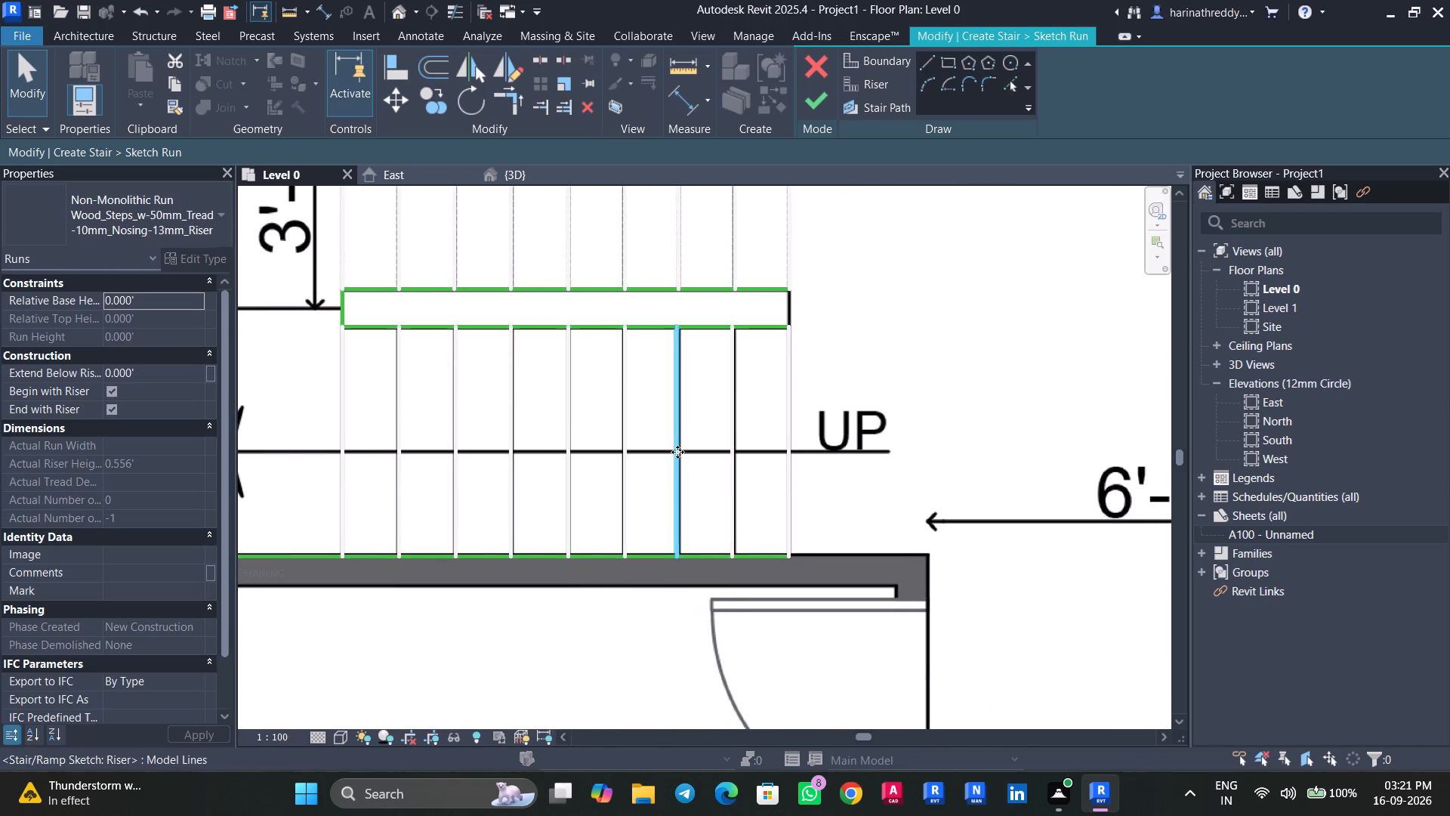
{"action": "scroll", "coordinate": [765, 517], "scroll_direction": "up", "scroll_amount": 6}
{"action": "scroll", "coordinate": [702, 501], "scroll_direction": "down", "scroll_amount": 8}
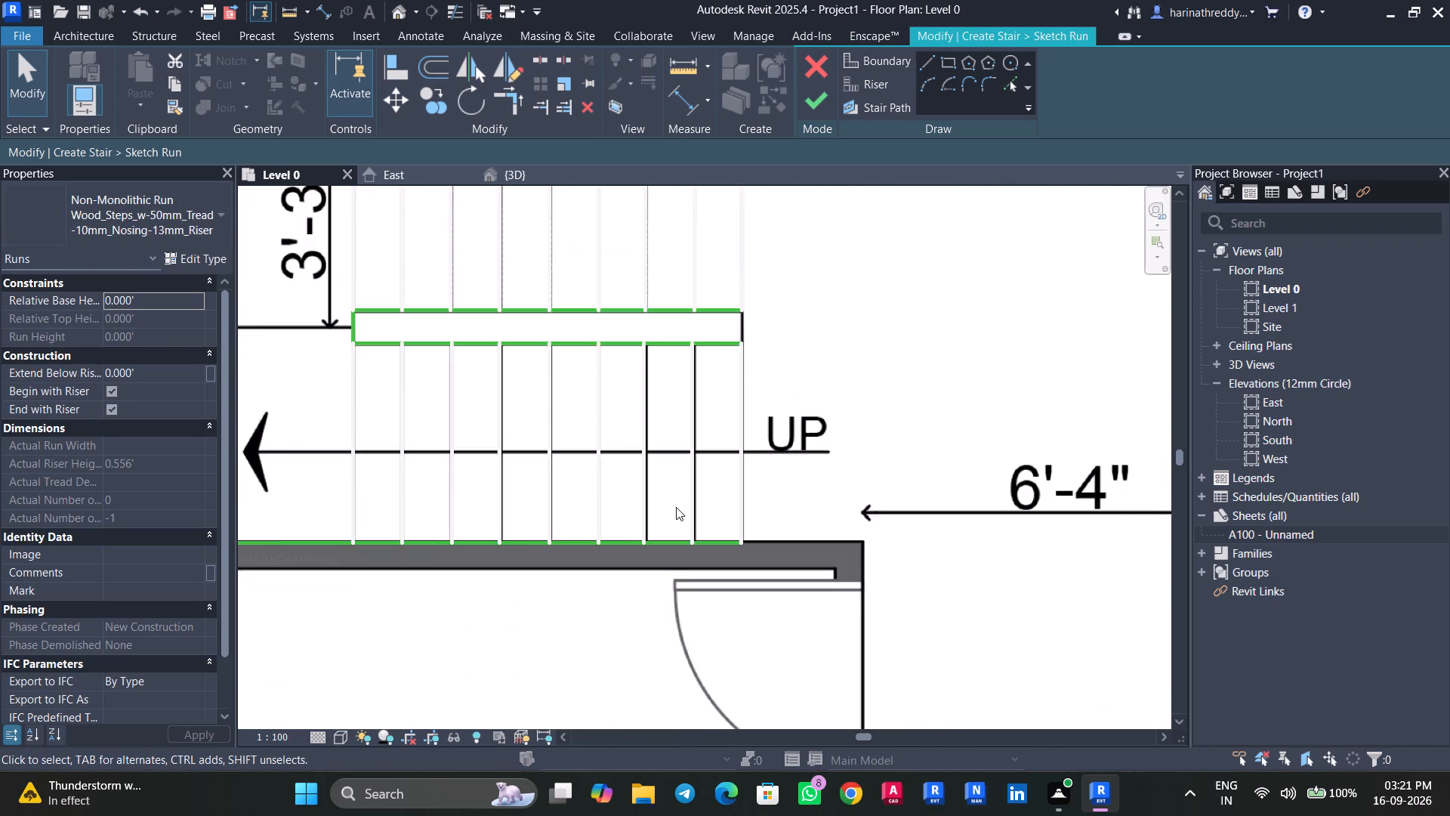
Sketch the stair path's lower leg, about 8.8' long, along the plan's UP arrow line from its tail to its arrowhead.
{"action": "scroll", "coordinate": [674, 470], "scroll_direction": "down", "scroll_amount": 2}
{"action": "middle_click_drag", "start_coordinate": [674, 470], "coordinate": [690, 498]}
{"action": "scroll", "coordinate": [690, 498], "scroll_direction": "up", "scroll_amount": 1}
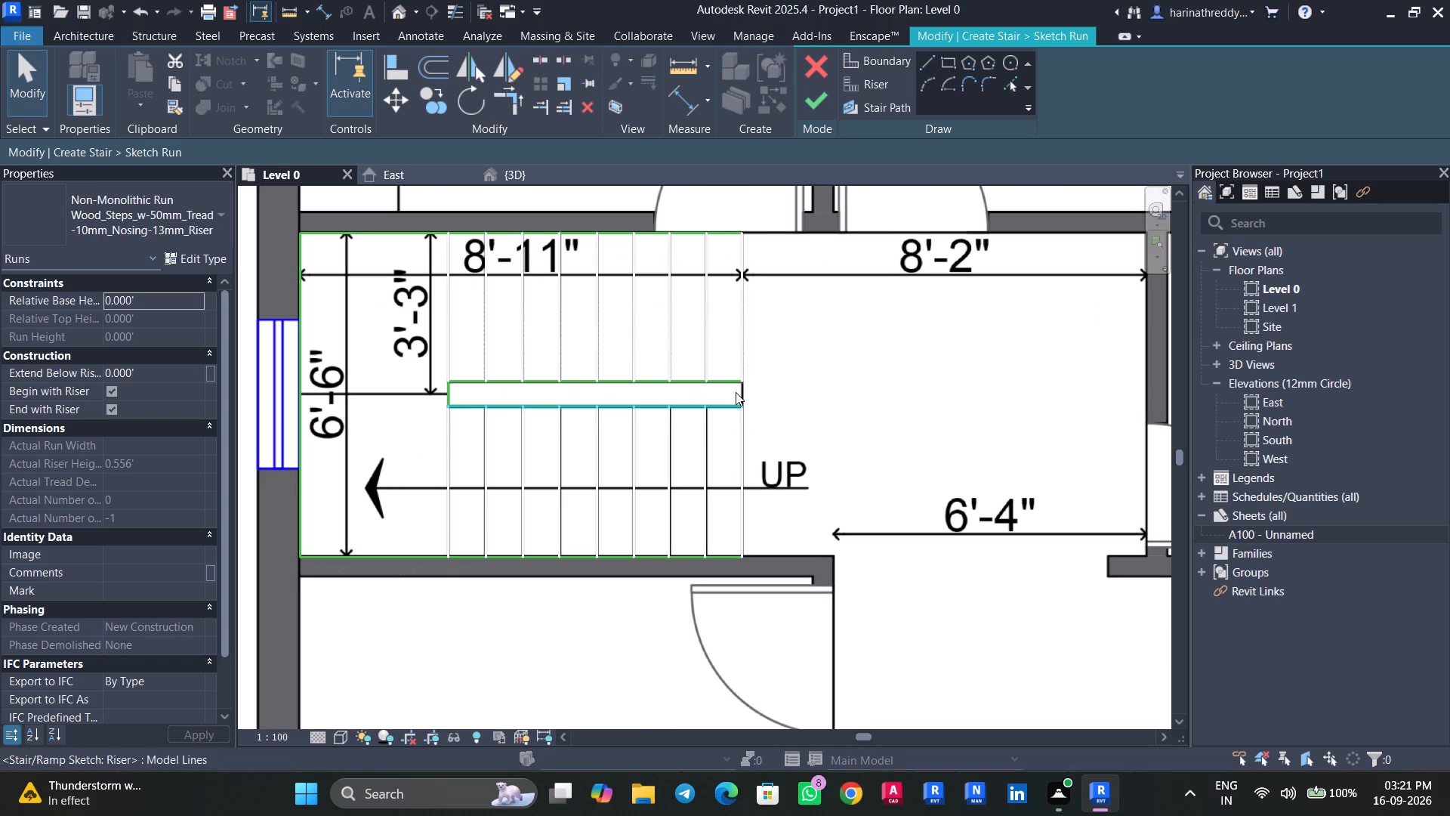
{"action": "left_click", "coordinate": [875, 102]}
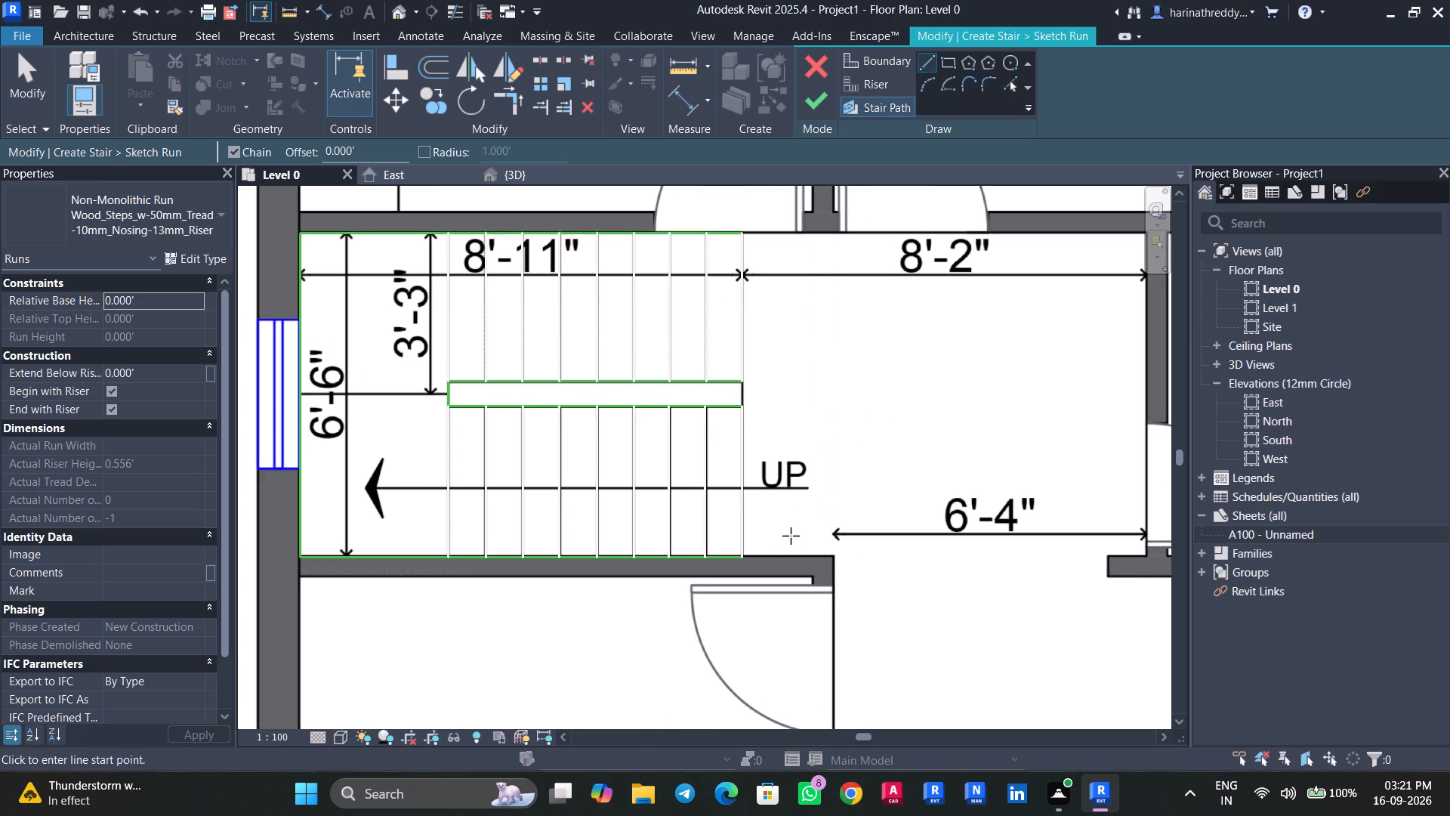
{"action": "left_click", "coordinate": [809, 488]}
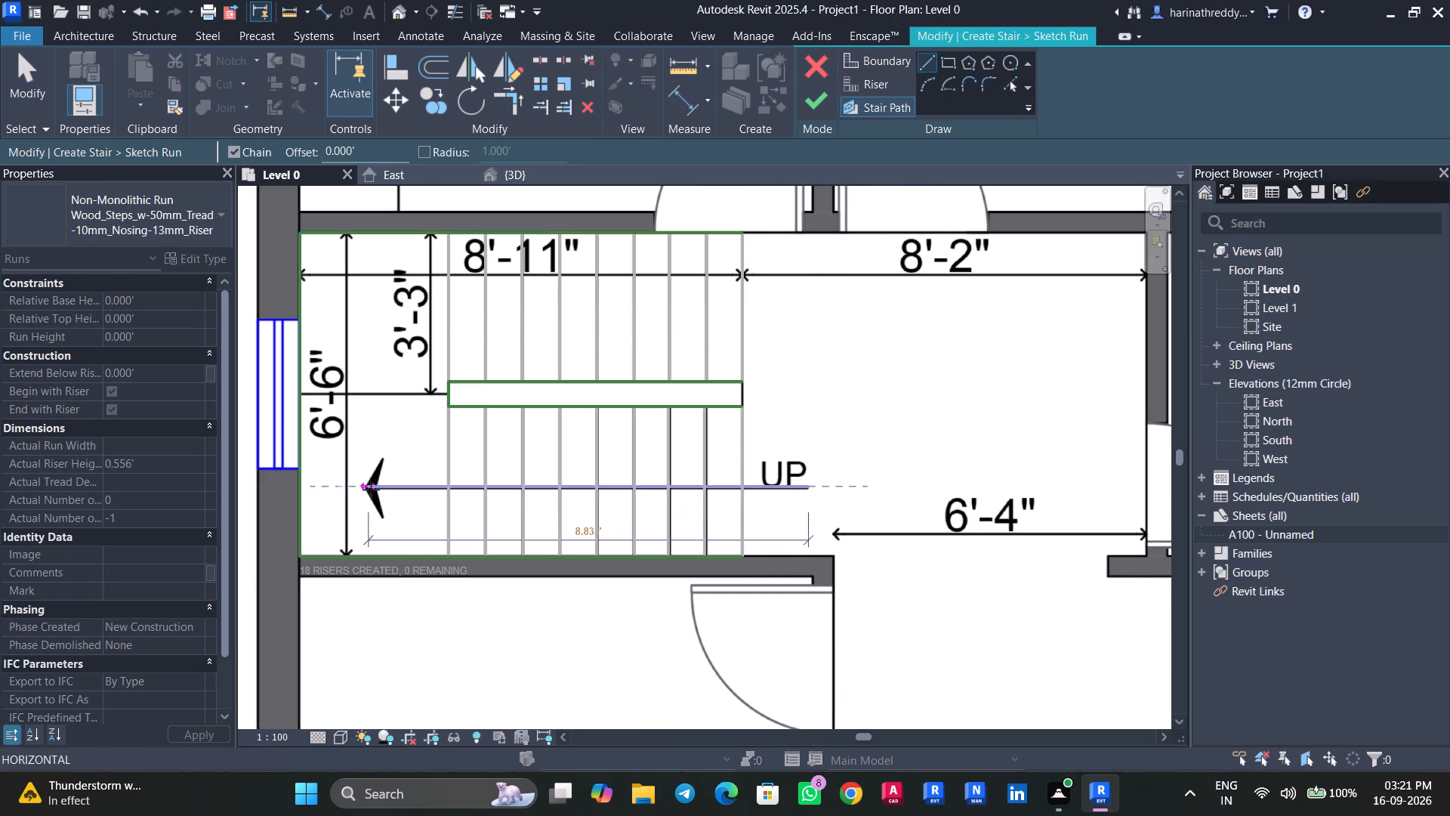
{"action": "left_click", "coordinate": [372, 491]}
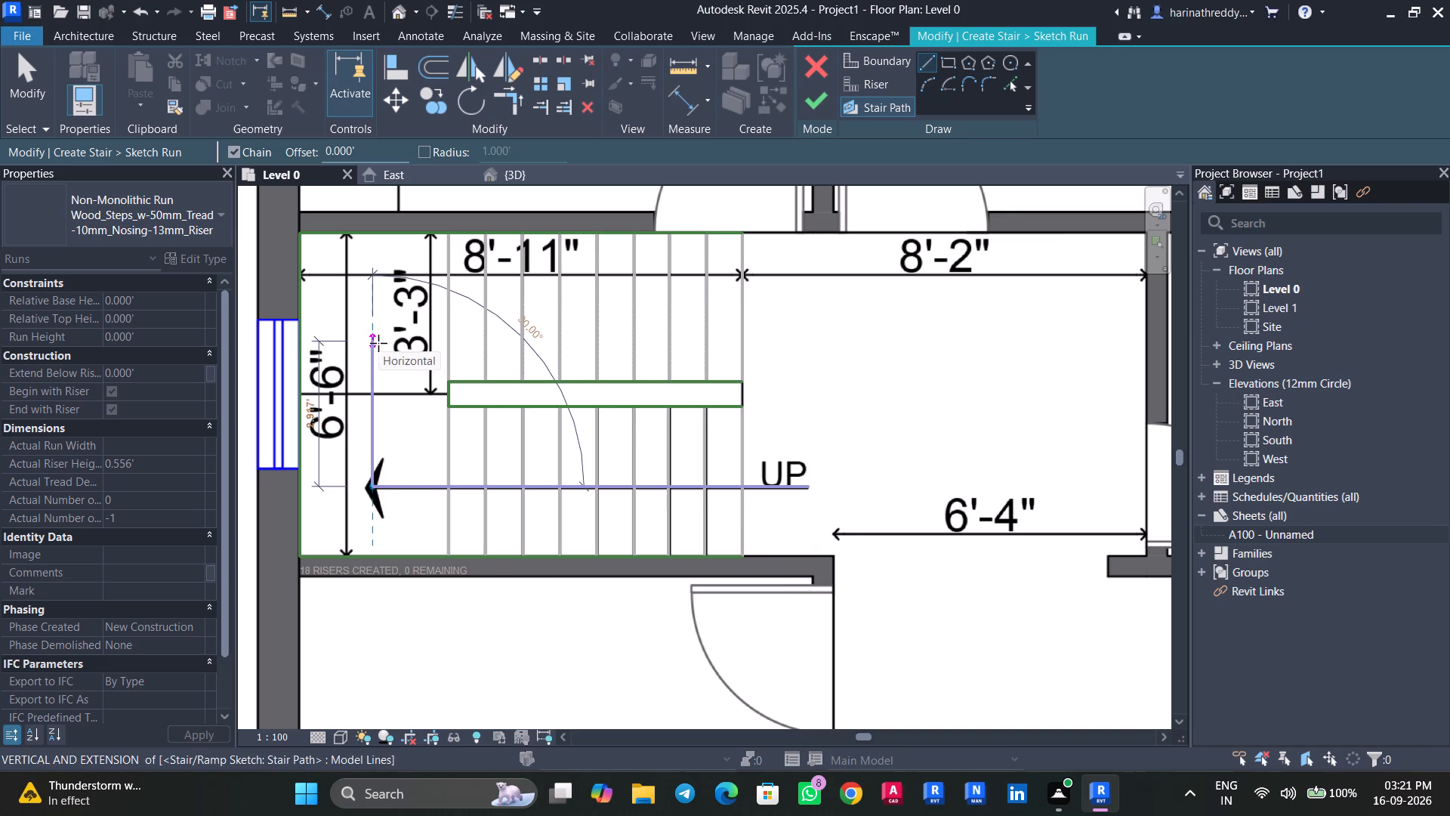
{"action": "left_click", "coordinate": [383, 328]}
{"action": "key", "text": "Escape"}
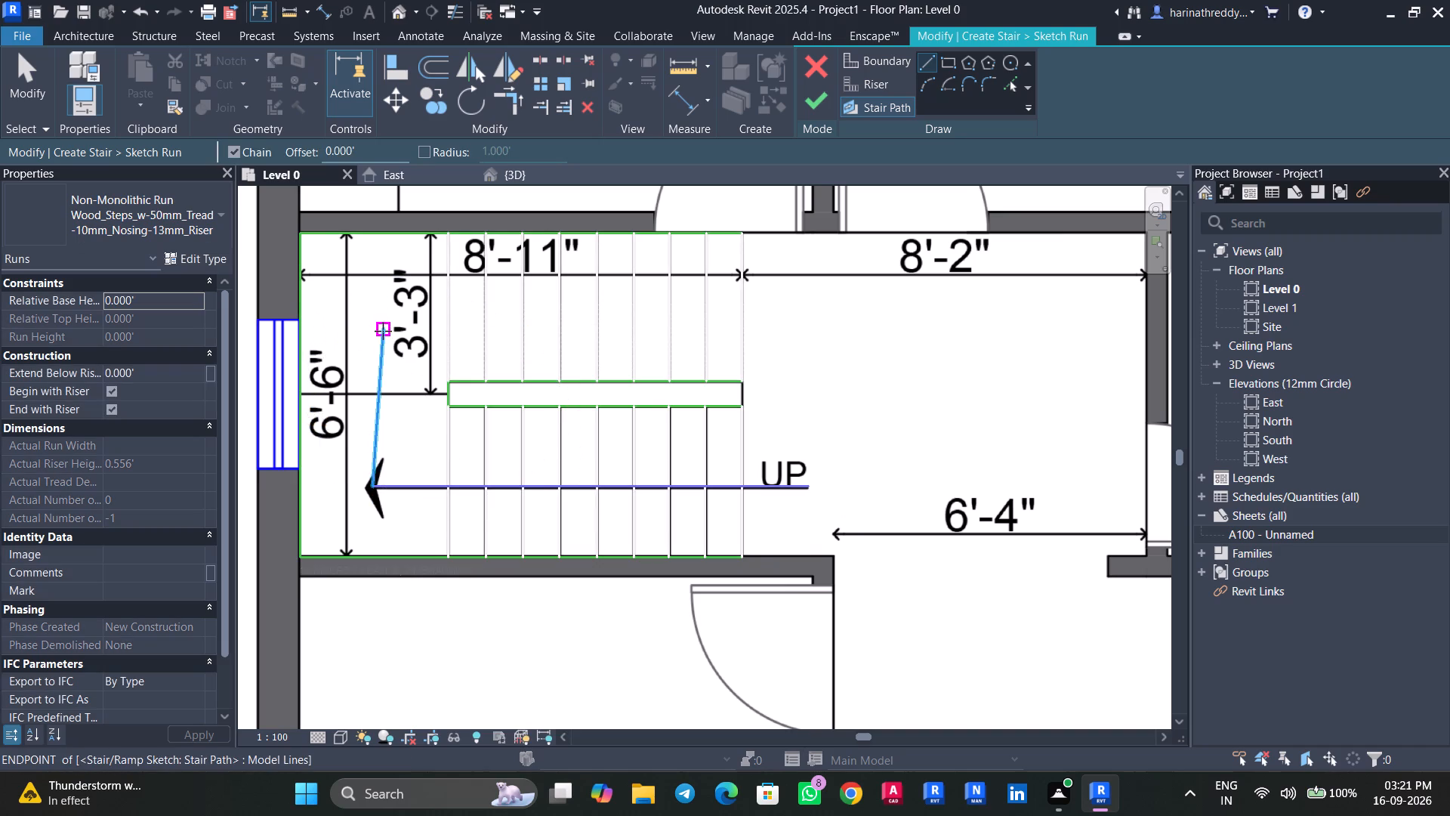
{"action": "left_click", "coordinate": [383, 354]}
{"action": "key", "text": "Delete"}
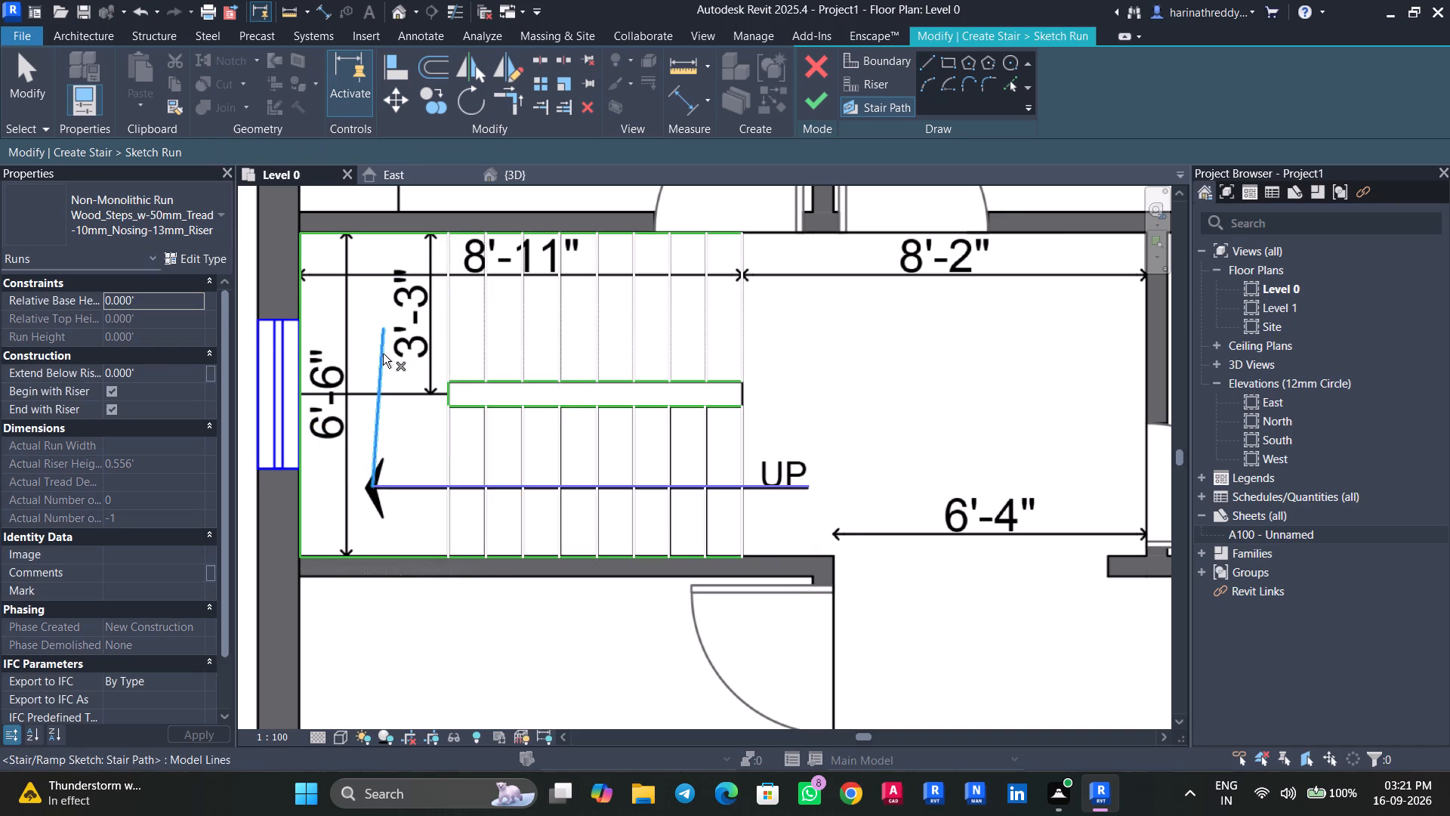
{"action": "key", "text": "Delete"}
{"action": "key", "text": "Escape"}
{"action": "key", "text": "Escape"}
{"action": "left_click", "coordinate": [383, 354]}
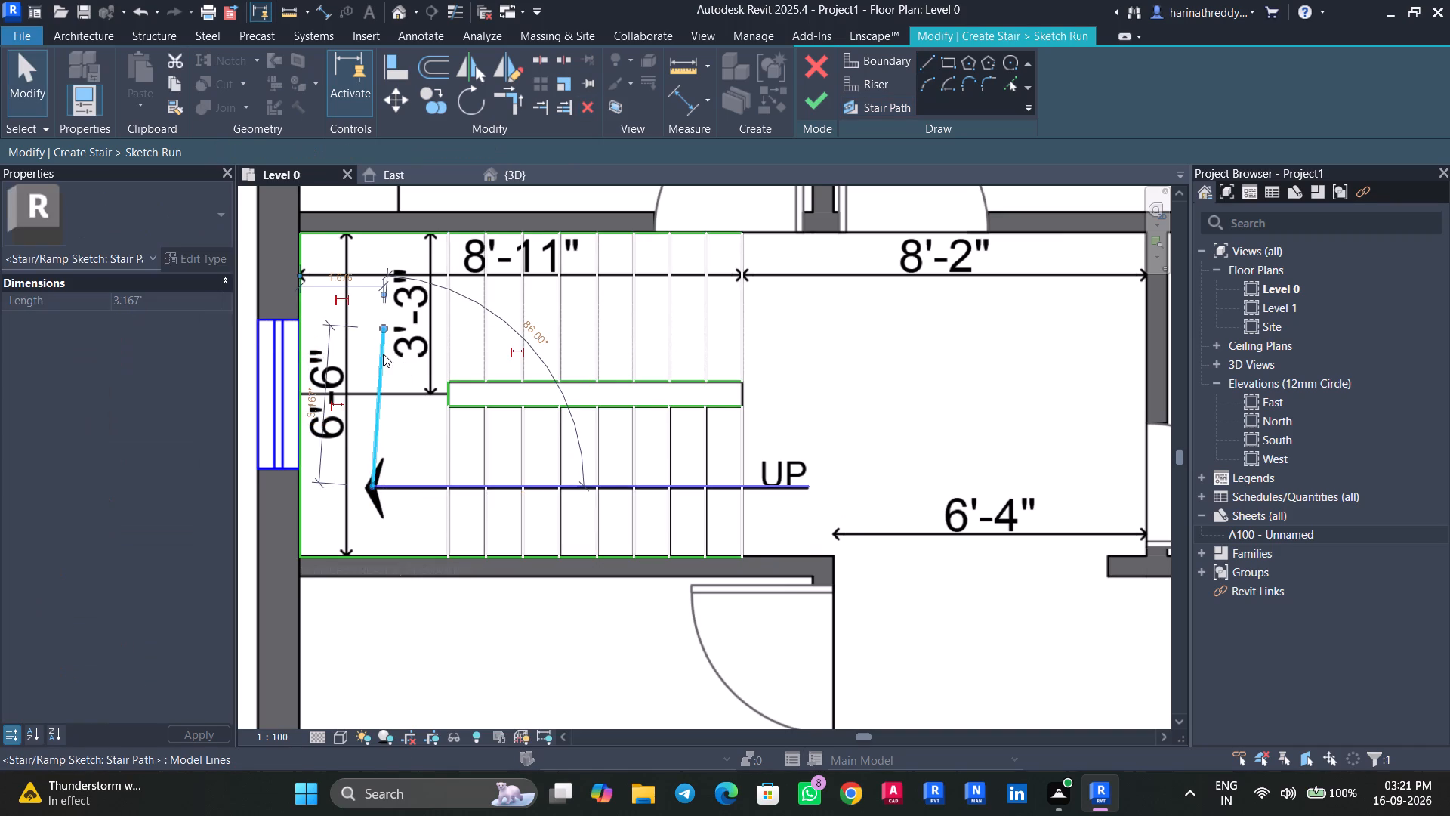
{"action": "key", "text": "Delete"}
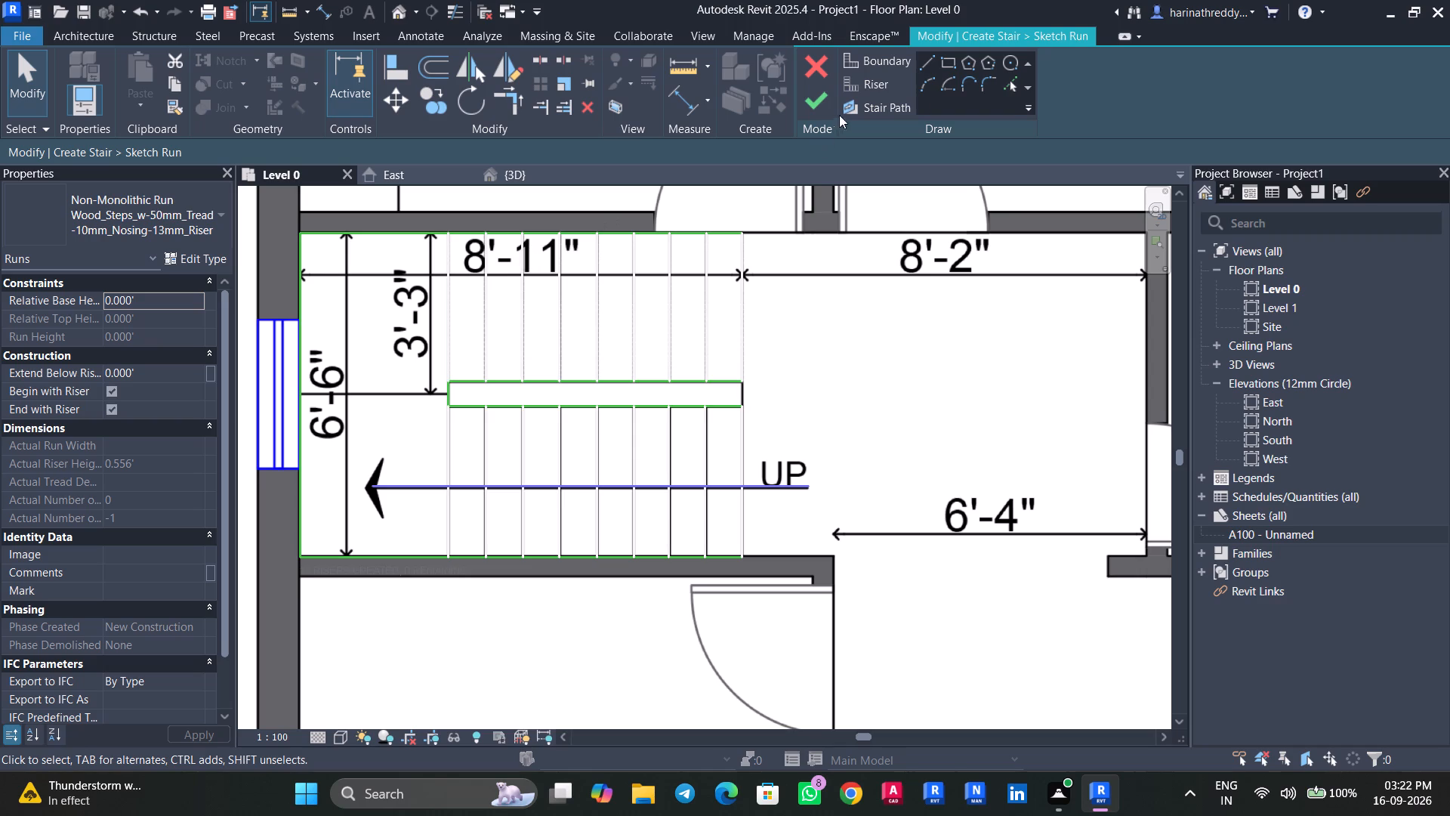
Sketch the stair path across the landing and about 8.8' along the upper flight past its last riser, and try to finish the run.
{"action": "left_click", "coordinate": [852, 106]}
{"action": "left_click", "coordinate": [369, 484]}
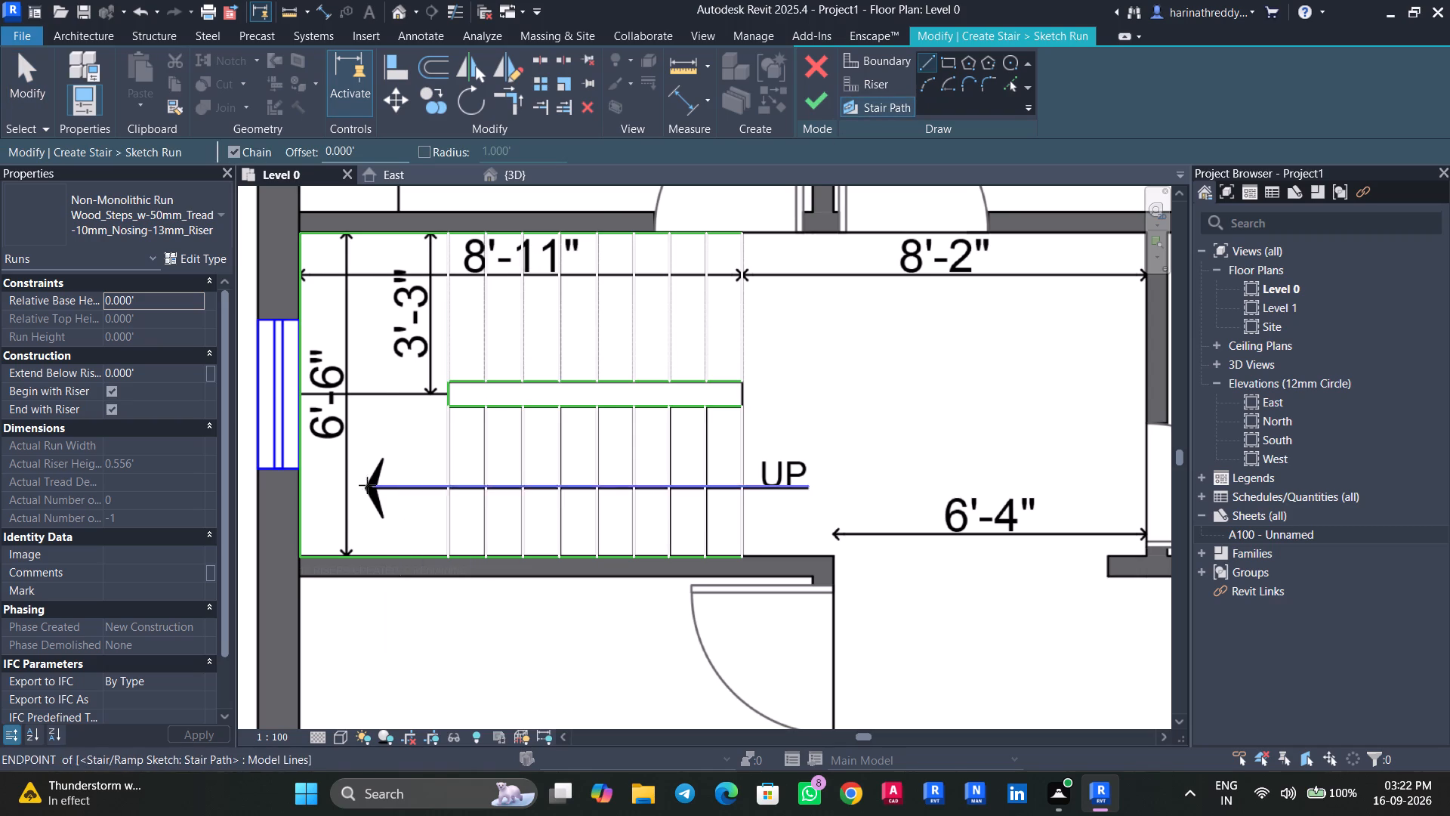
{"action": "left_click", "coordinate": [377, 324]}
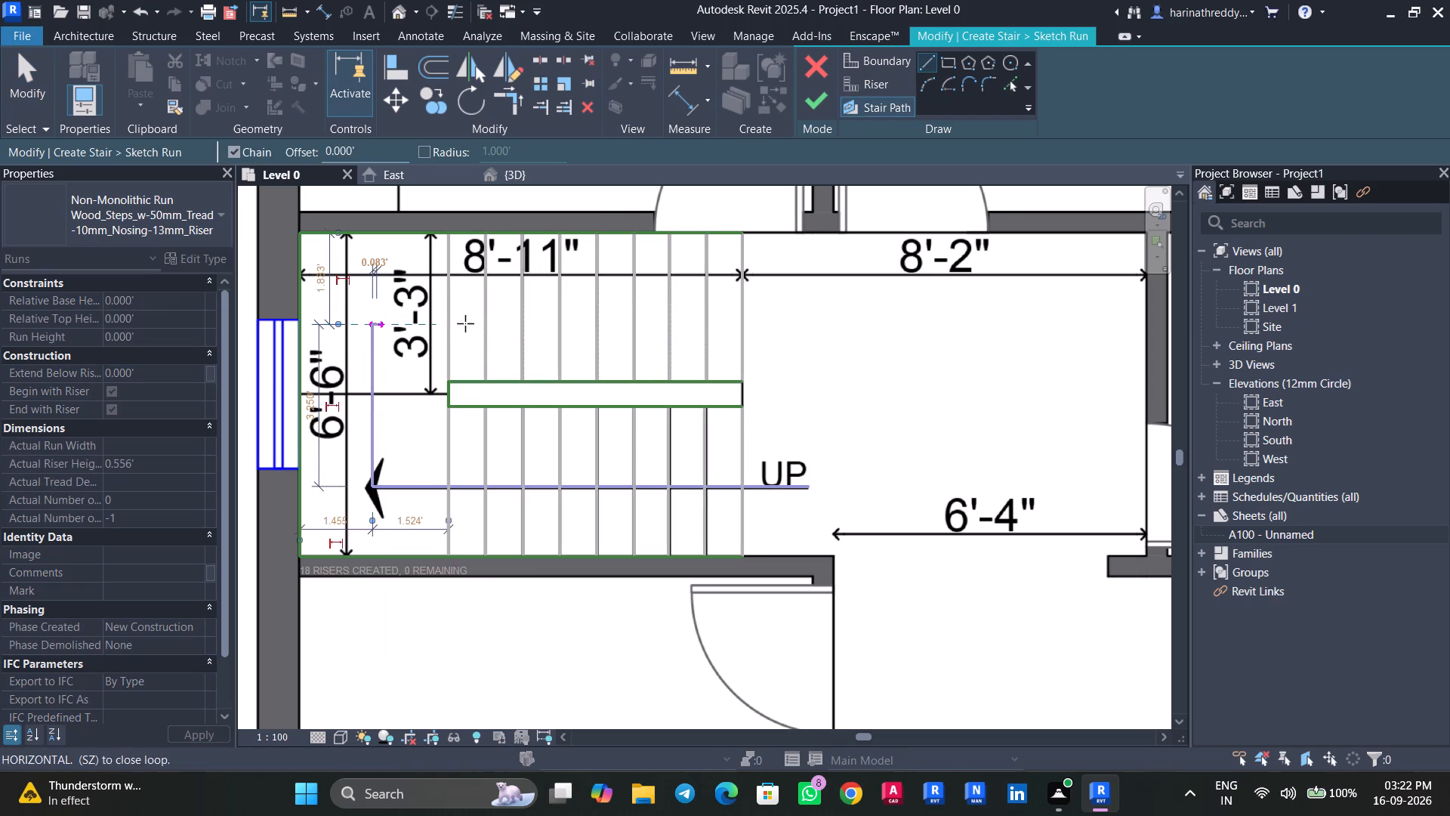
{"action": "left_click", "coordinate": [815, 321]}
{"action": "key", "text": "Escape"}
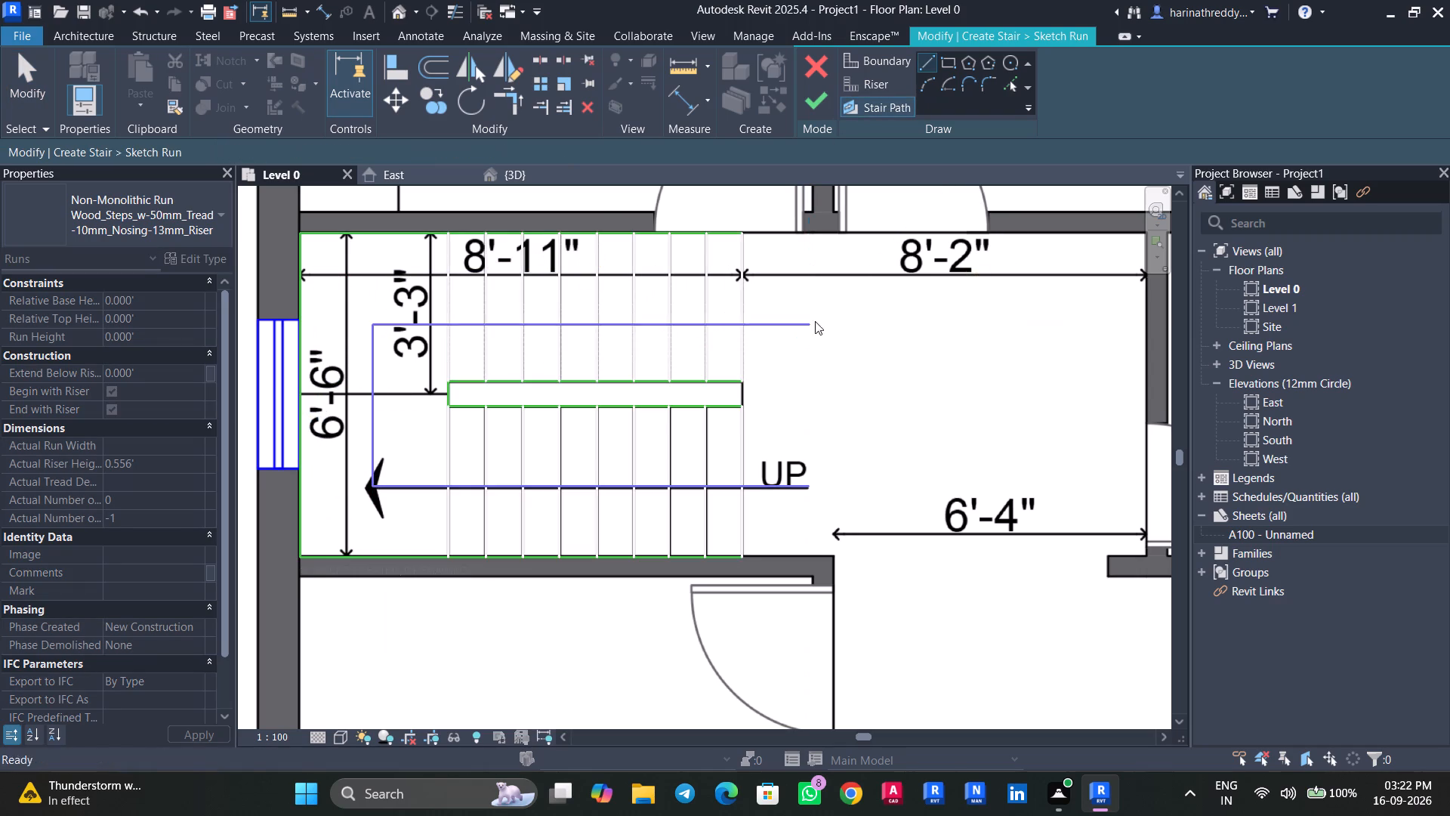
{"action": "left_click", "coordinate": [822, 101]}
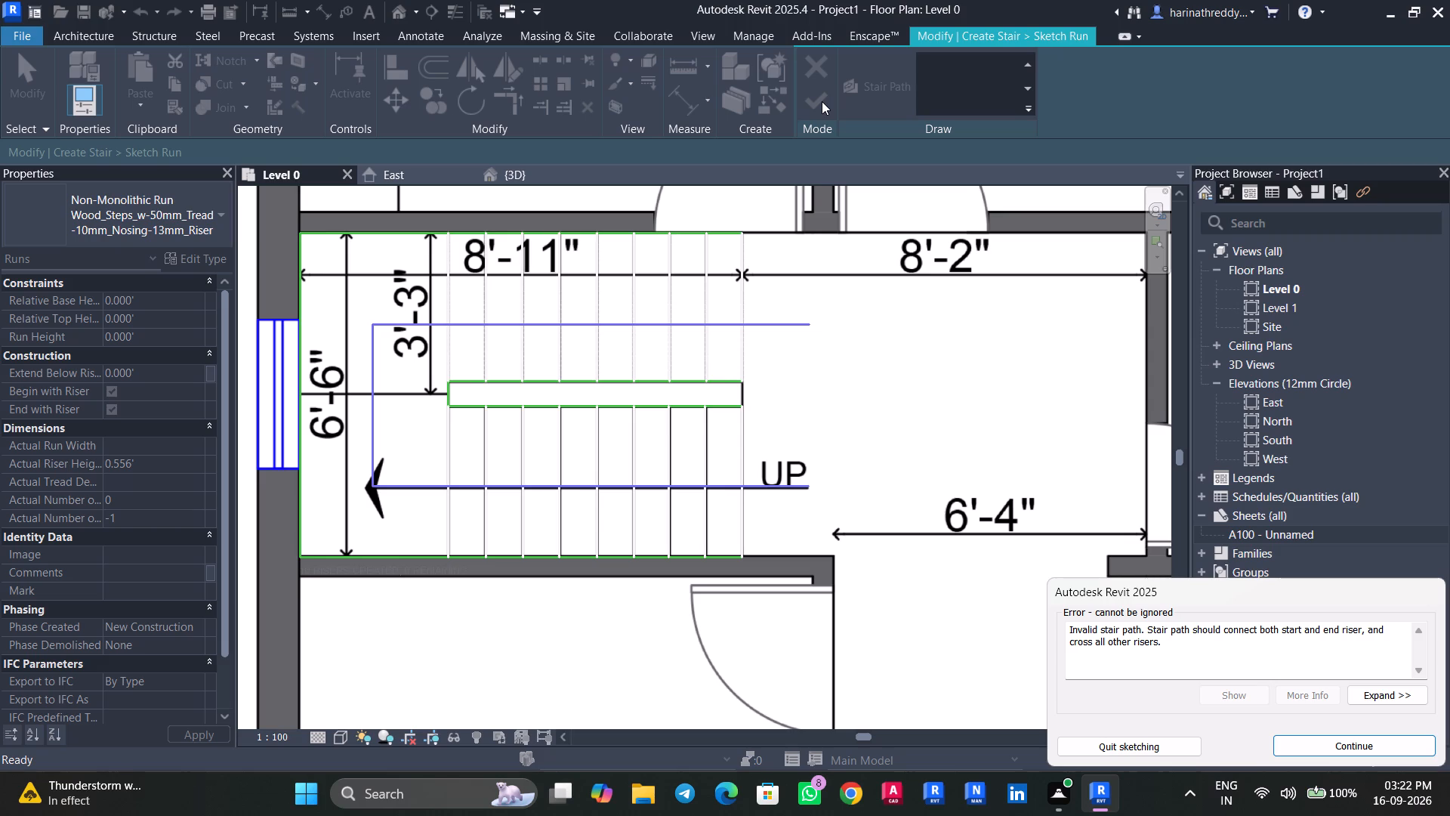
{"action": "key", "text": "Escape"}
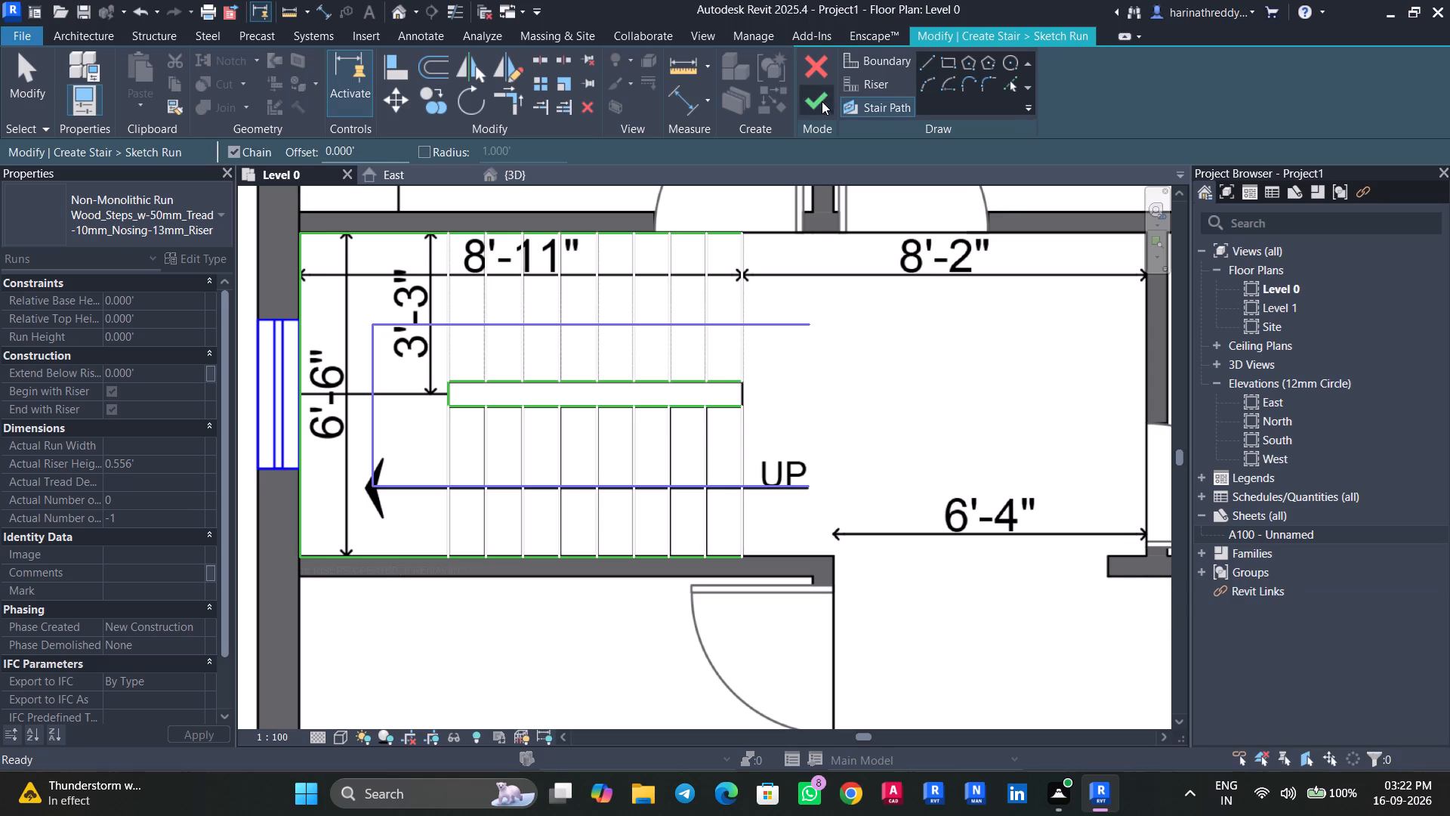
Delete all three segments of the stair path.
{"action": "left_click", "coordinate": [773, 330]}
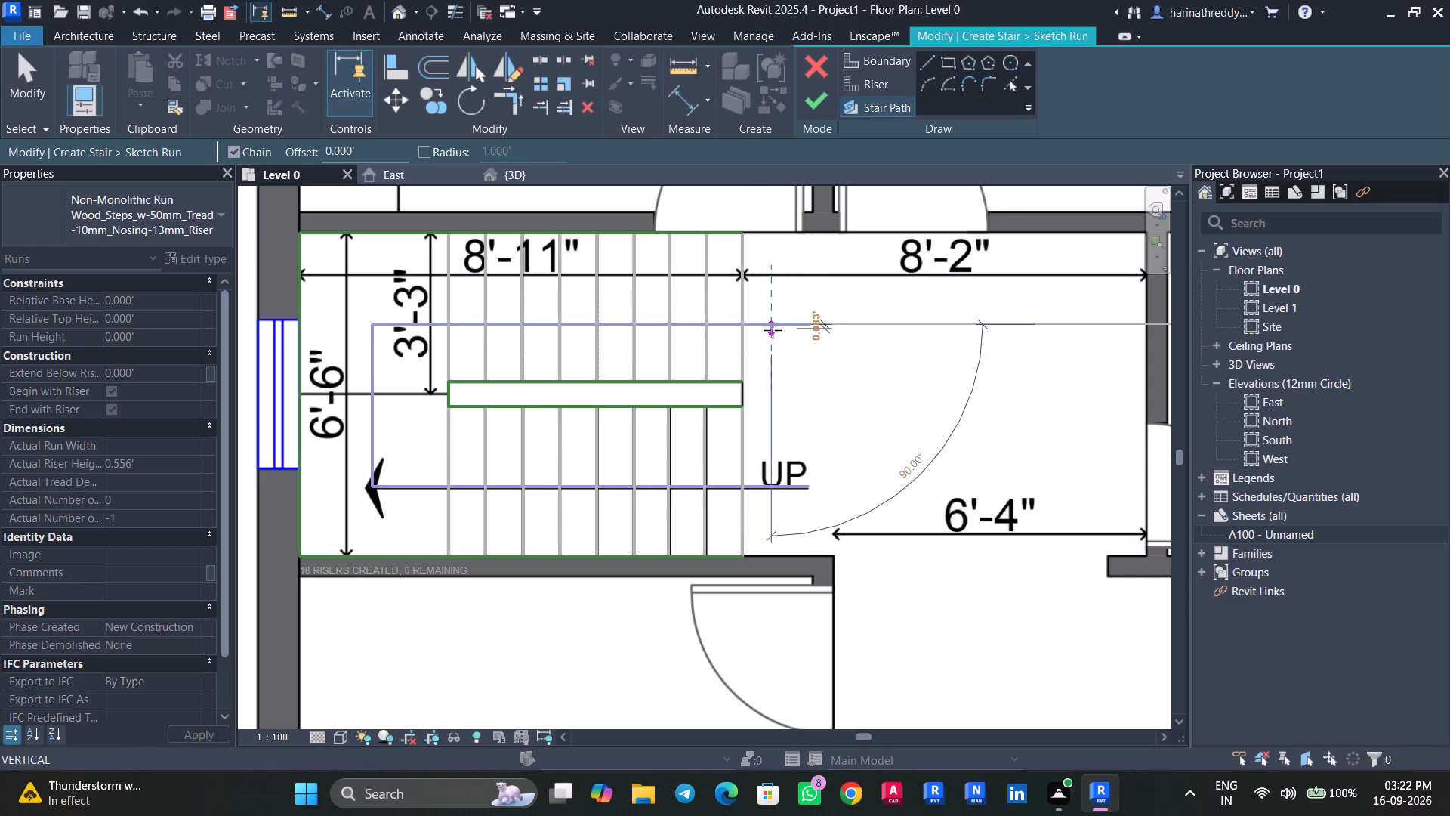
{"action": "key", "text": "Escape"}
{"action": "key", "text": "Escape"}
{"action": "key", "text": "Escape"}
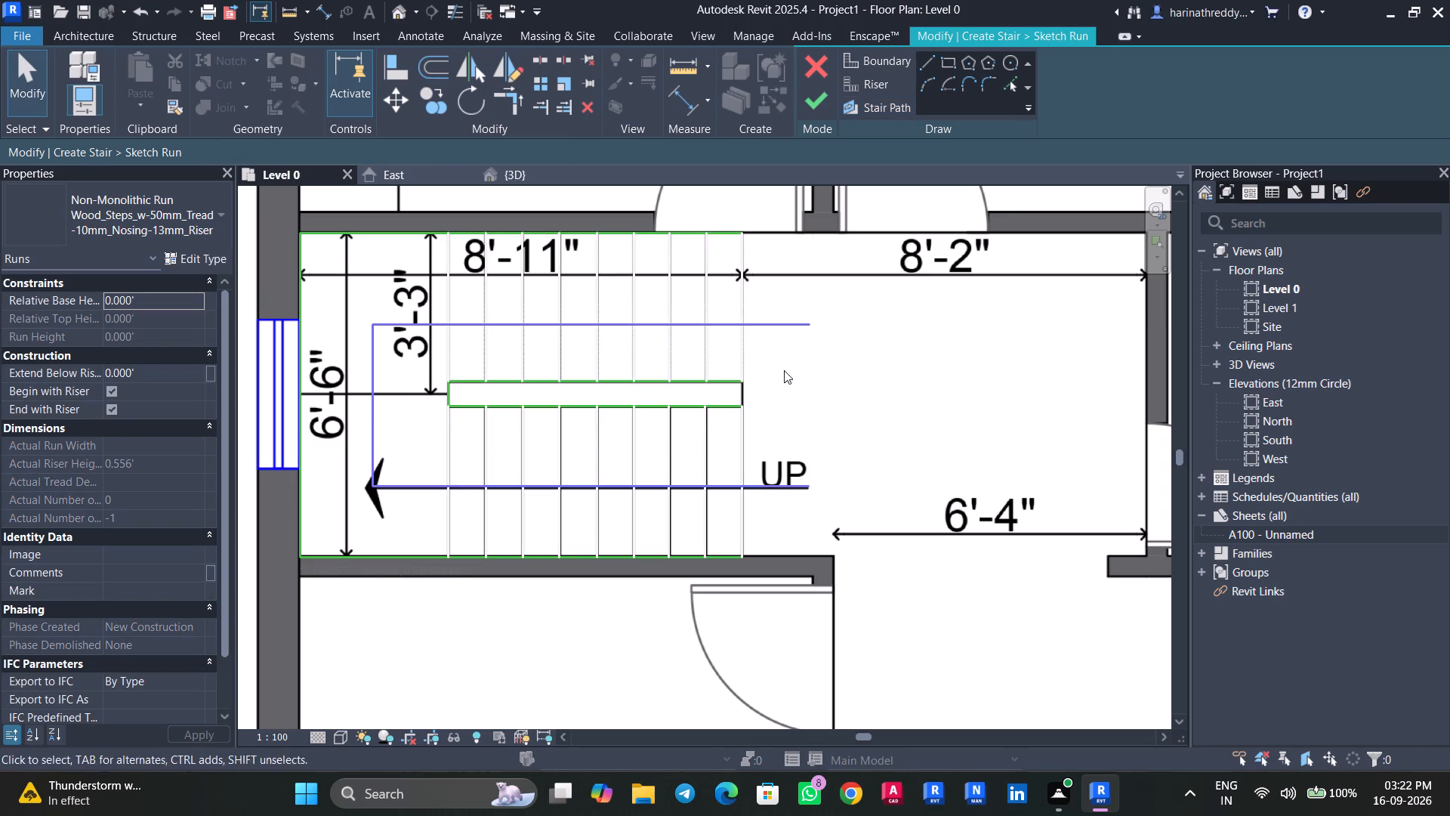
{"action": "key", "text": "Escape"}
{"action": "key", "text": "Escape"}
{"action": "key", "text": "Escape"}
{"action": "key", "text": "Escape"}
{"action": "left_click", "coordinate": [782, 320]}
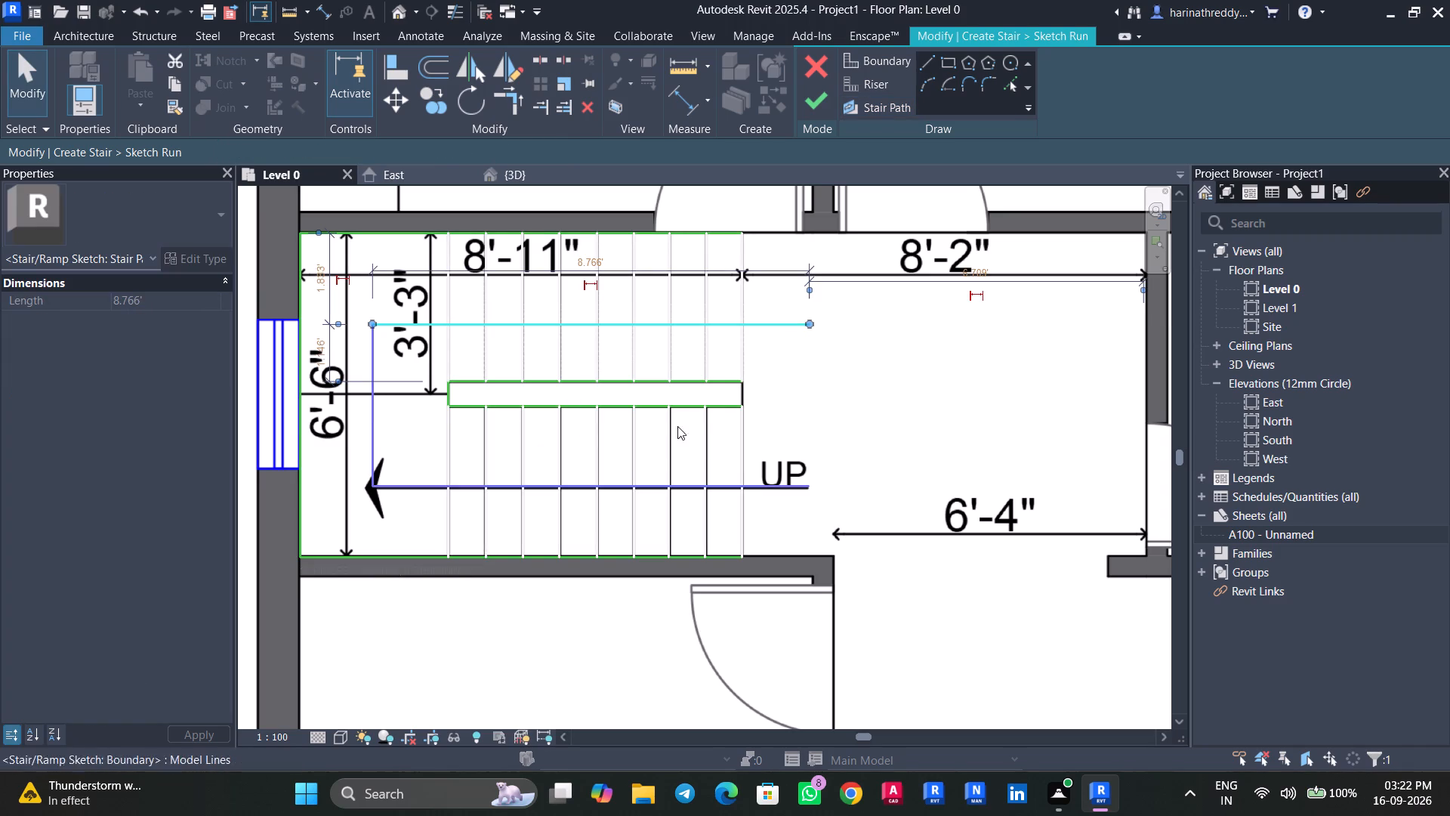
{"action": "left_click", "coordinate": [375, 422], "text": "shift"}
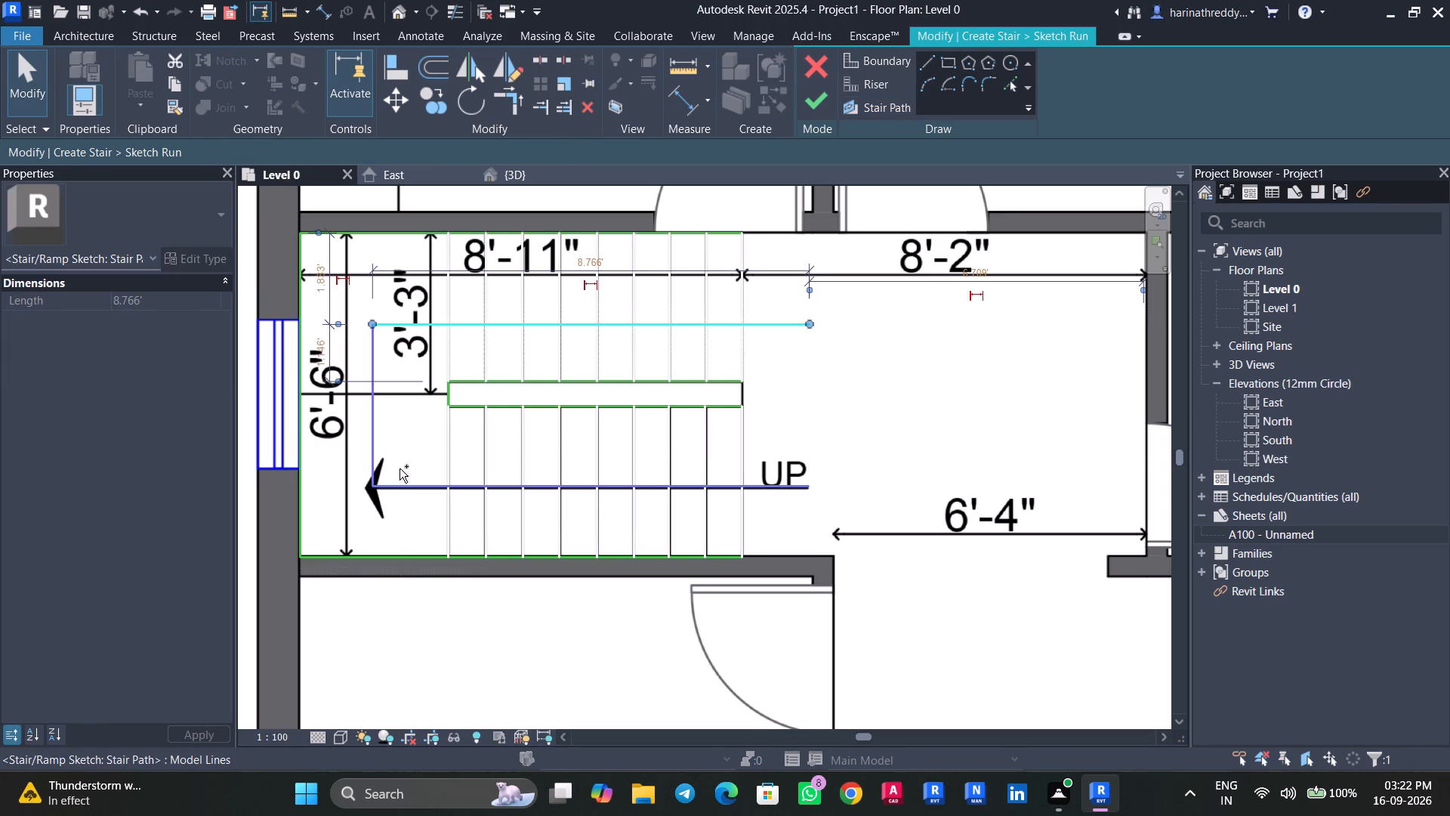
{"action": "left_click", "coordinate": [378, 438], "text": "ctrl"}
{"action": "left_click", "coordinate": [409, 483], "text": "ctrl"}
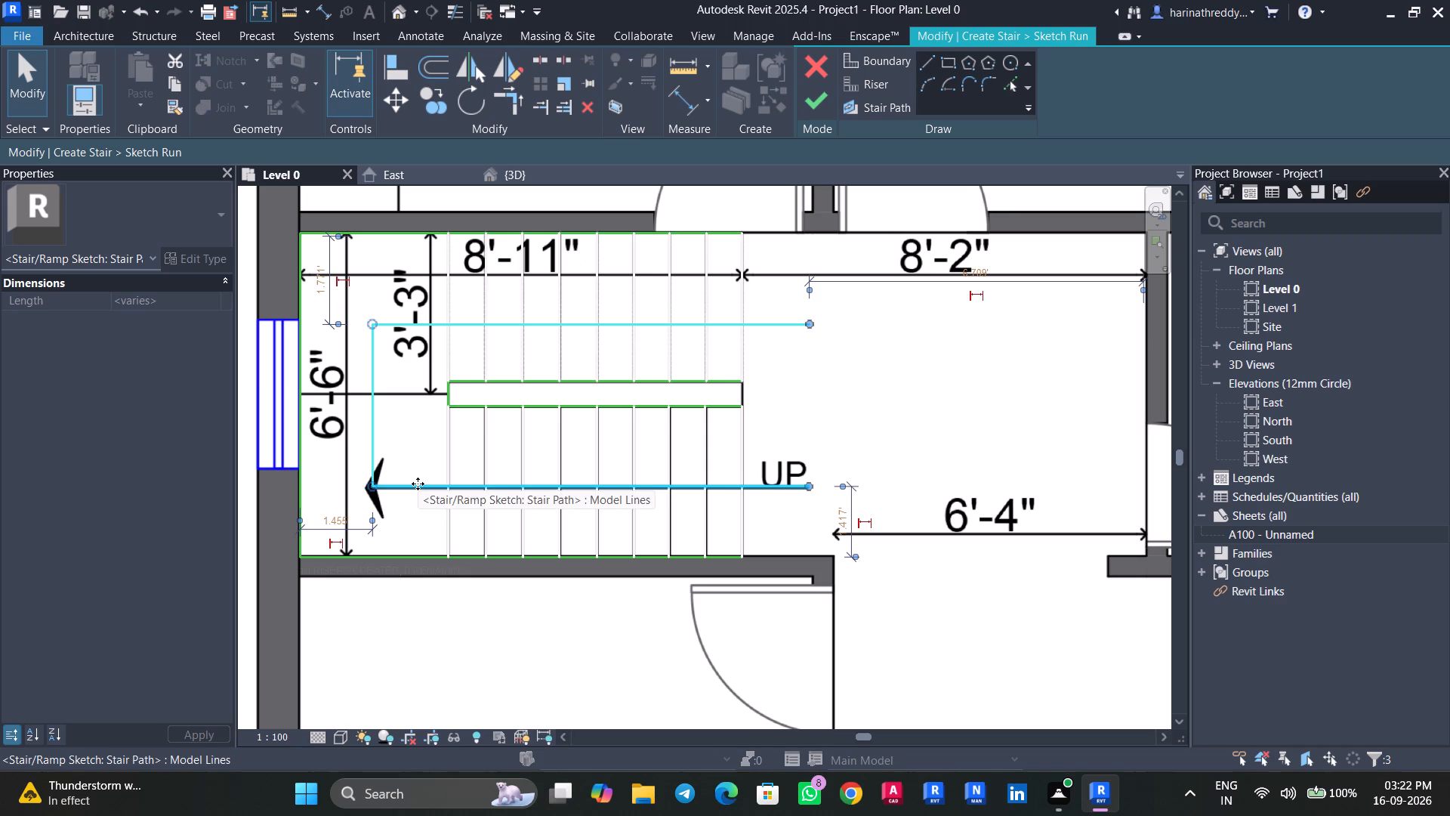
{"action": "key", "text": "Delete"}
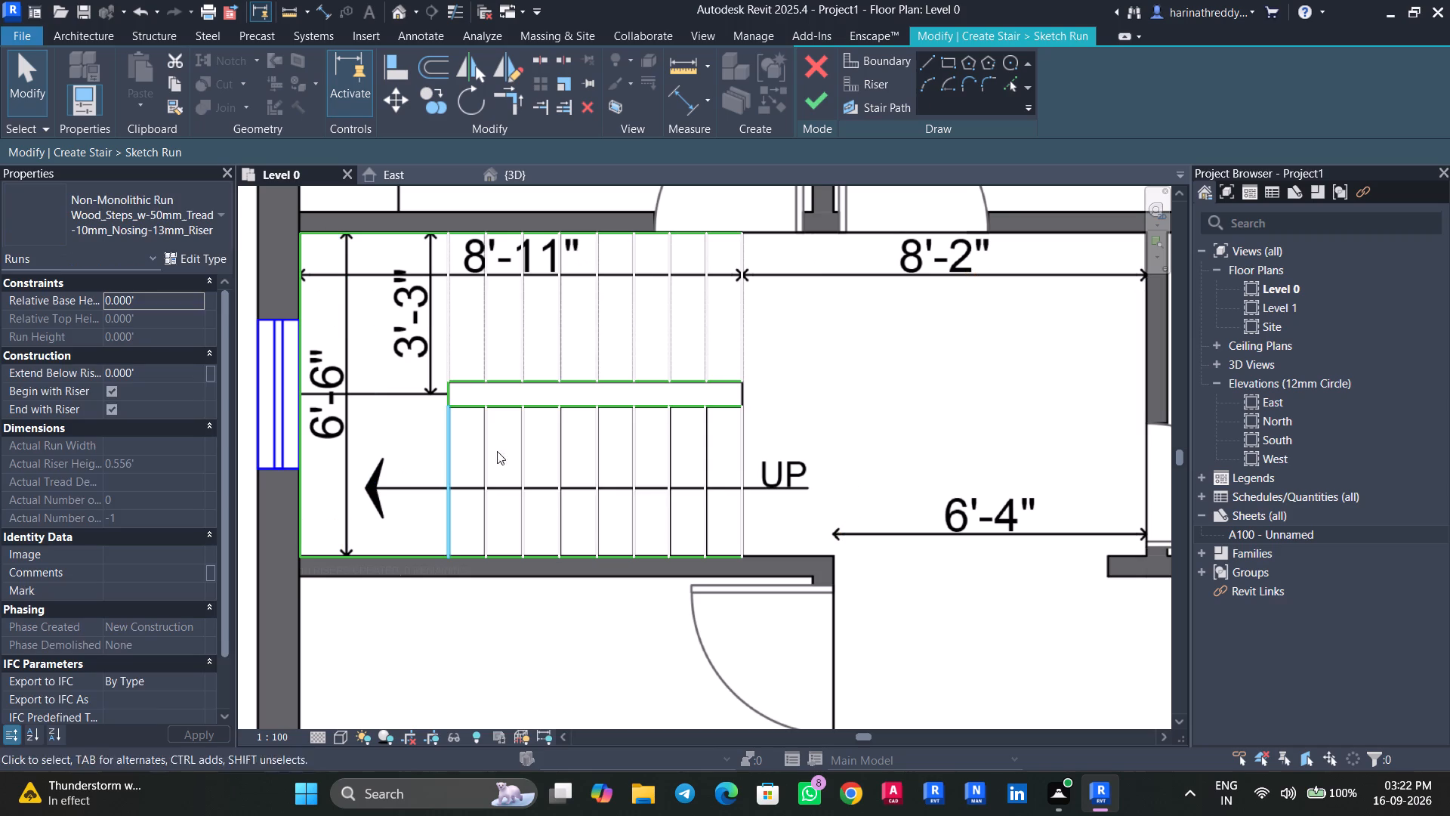
Sketch a U-shaped stair path from the lower flight's first riser across the landing to the upper flight's last riser, and finish the run sketch.
{"action": "left_click", "coordinate": [854, 104]}
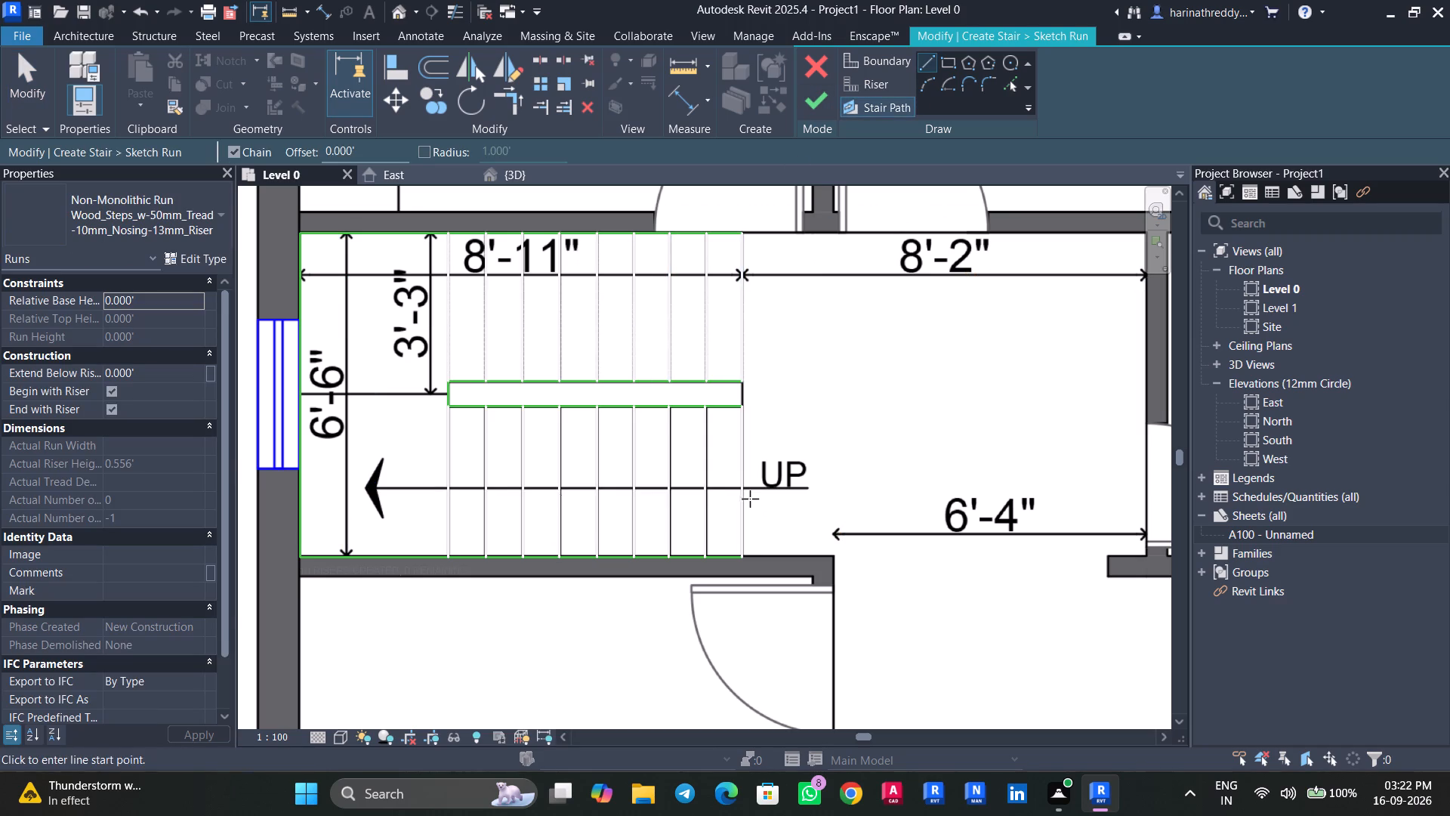
{"action": "scroll", "coordinate": [749, 499], "scroll_direction": "up", "scroll_amount": 4}
{"action": "left_click", "coordinate": [736, 481]}
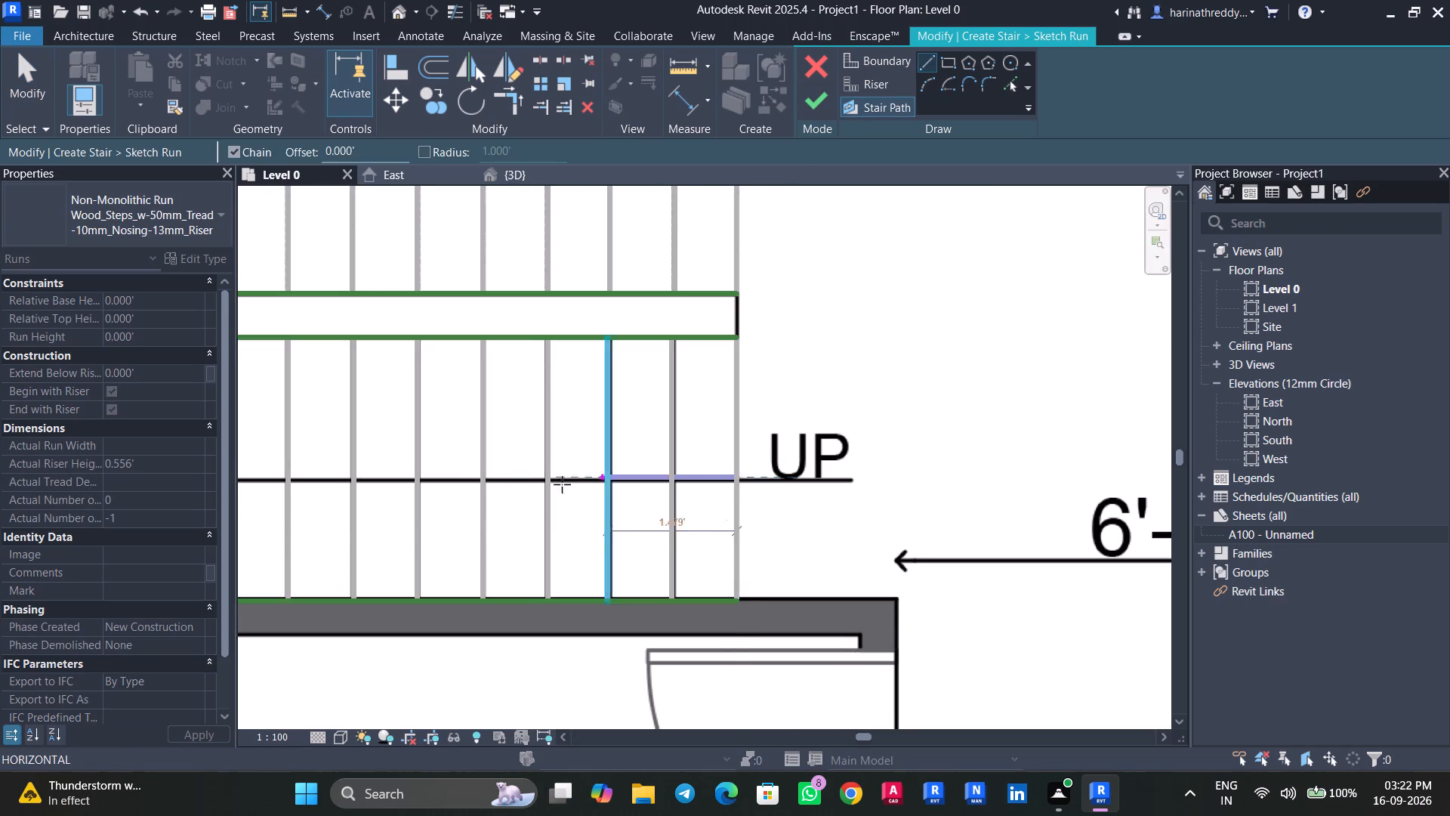
{"action": "scroll", "coordinate": [453, 476], "scroll_direction": "down", "scroll_amount": 1}
{"action": "scroll", "coordinate": [452, 475], "scroll_direction": "up", "scroll_amount": 1}
{"action": "scroll", "coordinate": [452, 475], "scroll_direction": "down", "scroll_amount": 3}
{"action": "middle_click_drag", "start_coordinate": [450, 474], "coordinate": [717, 468]}
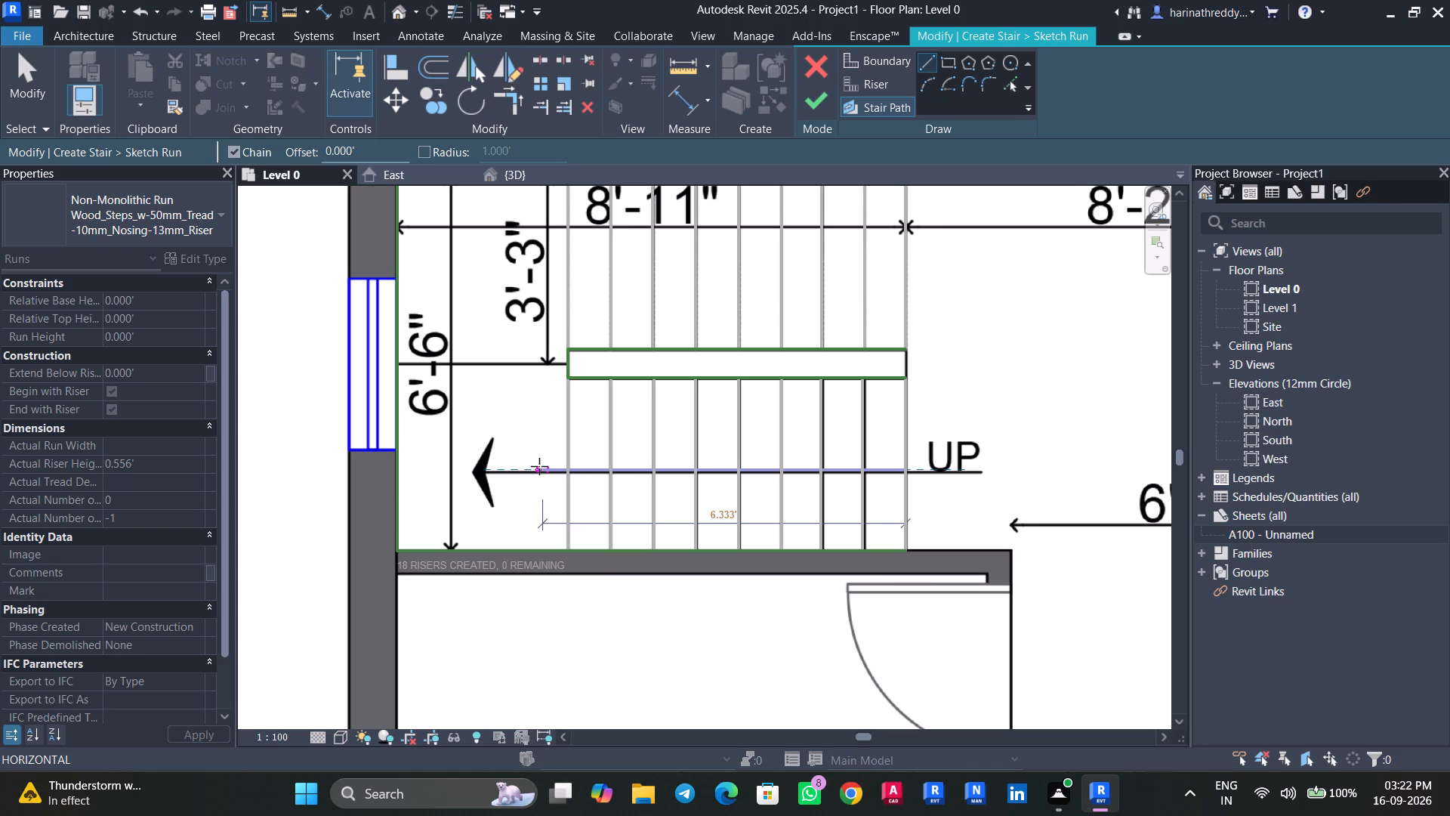
{"action": "left_click", "coordinate": [506, 467]}
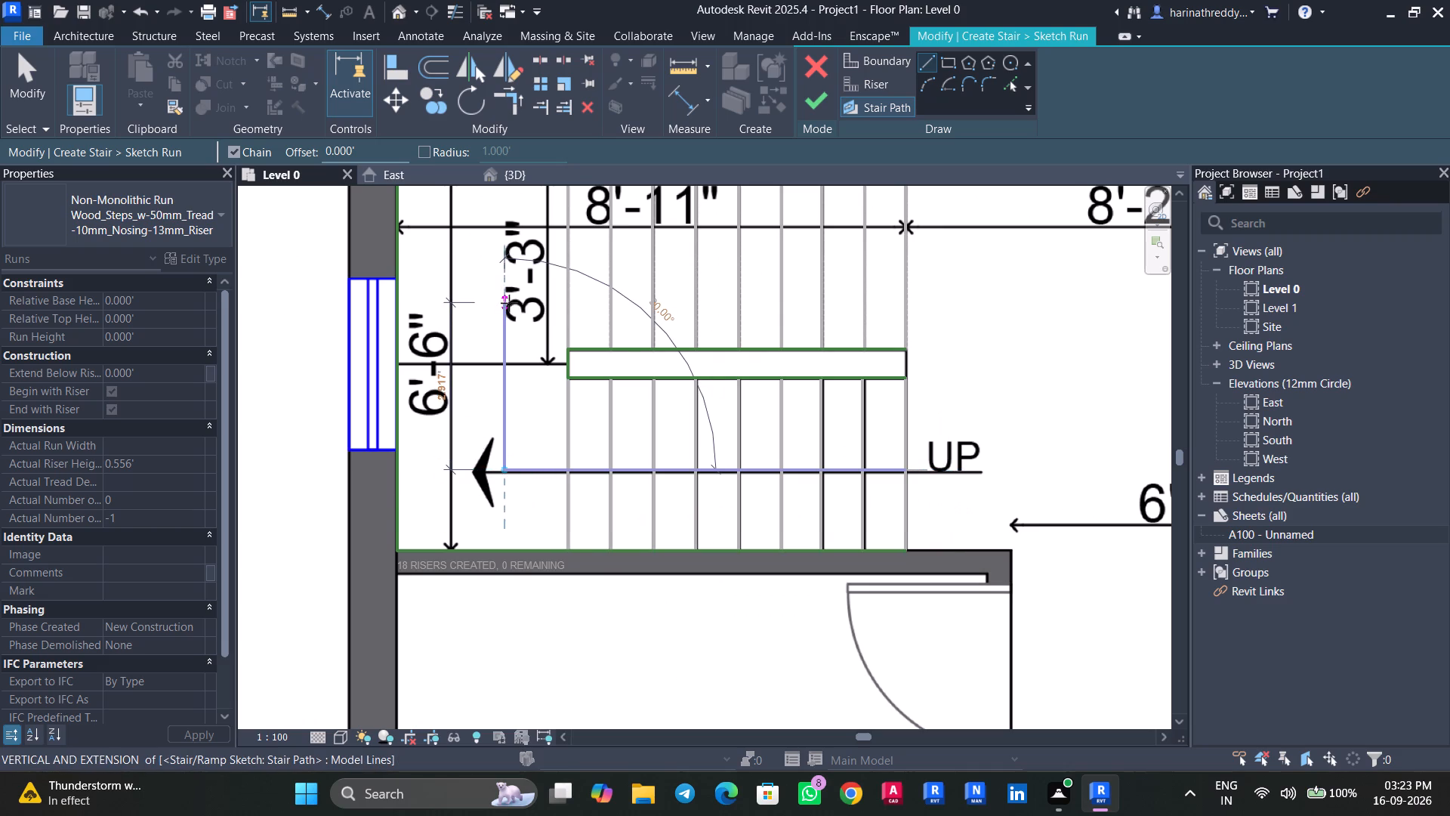
{"action": "left_click", "coordinate": [509, 299]}
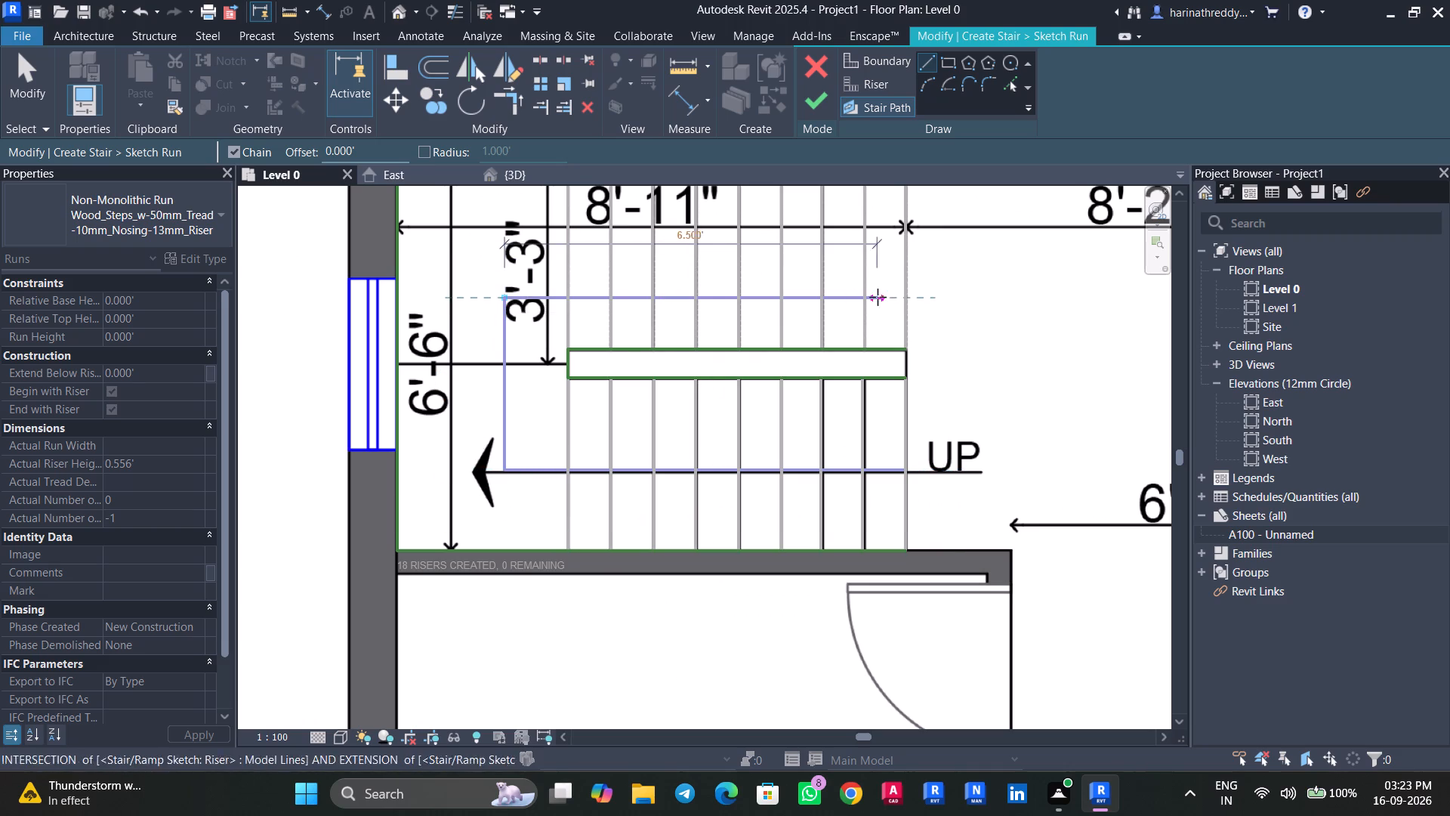
{"action": "left_click", "coordinate": [903, 301]}
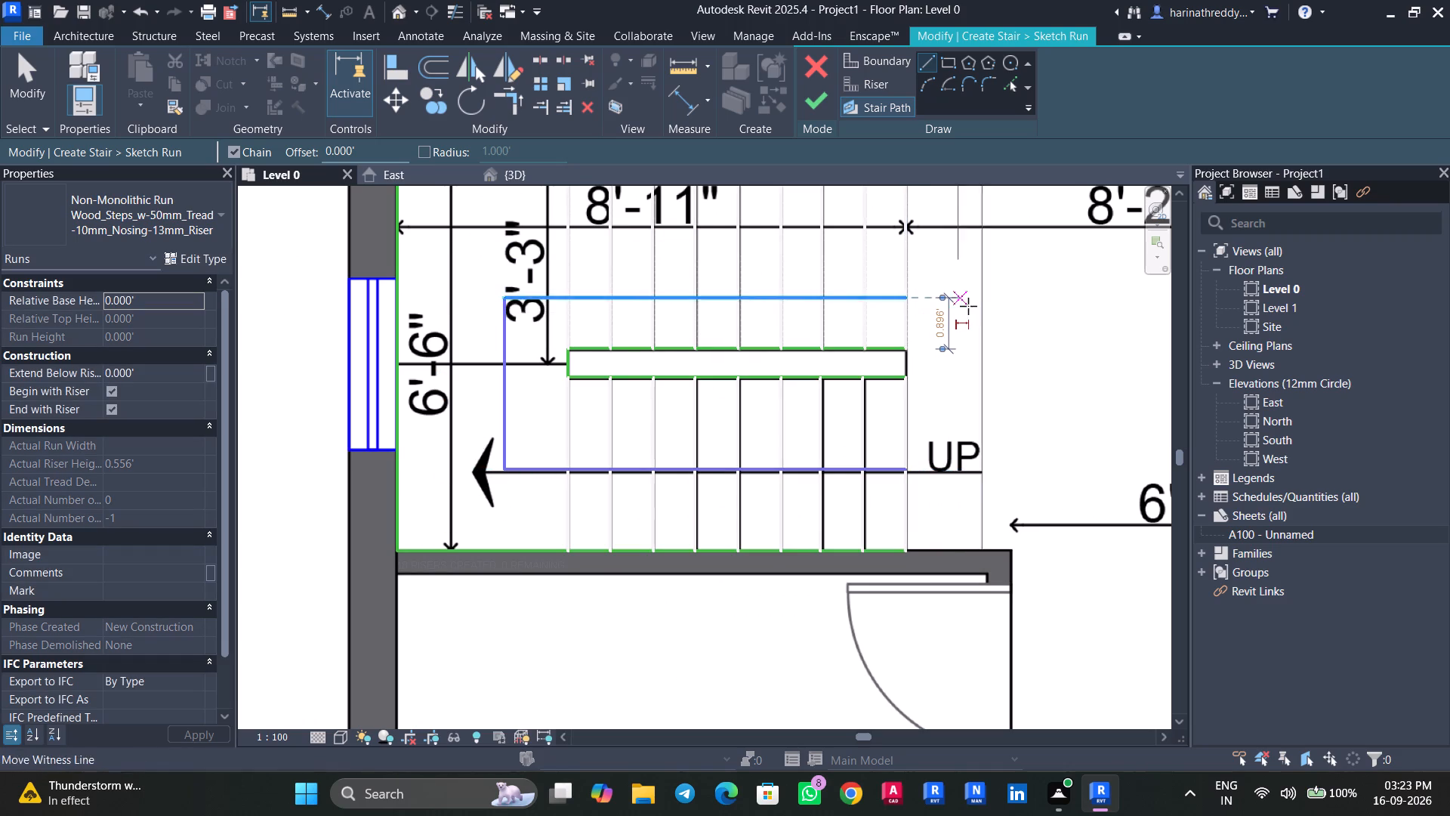
{"action": "left_click", "coordinate": [825, 105]}
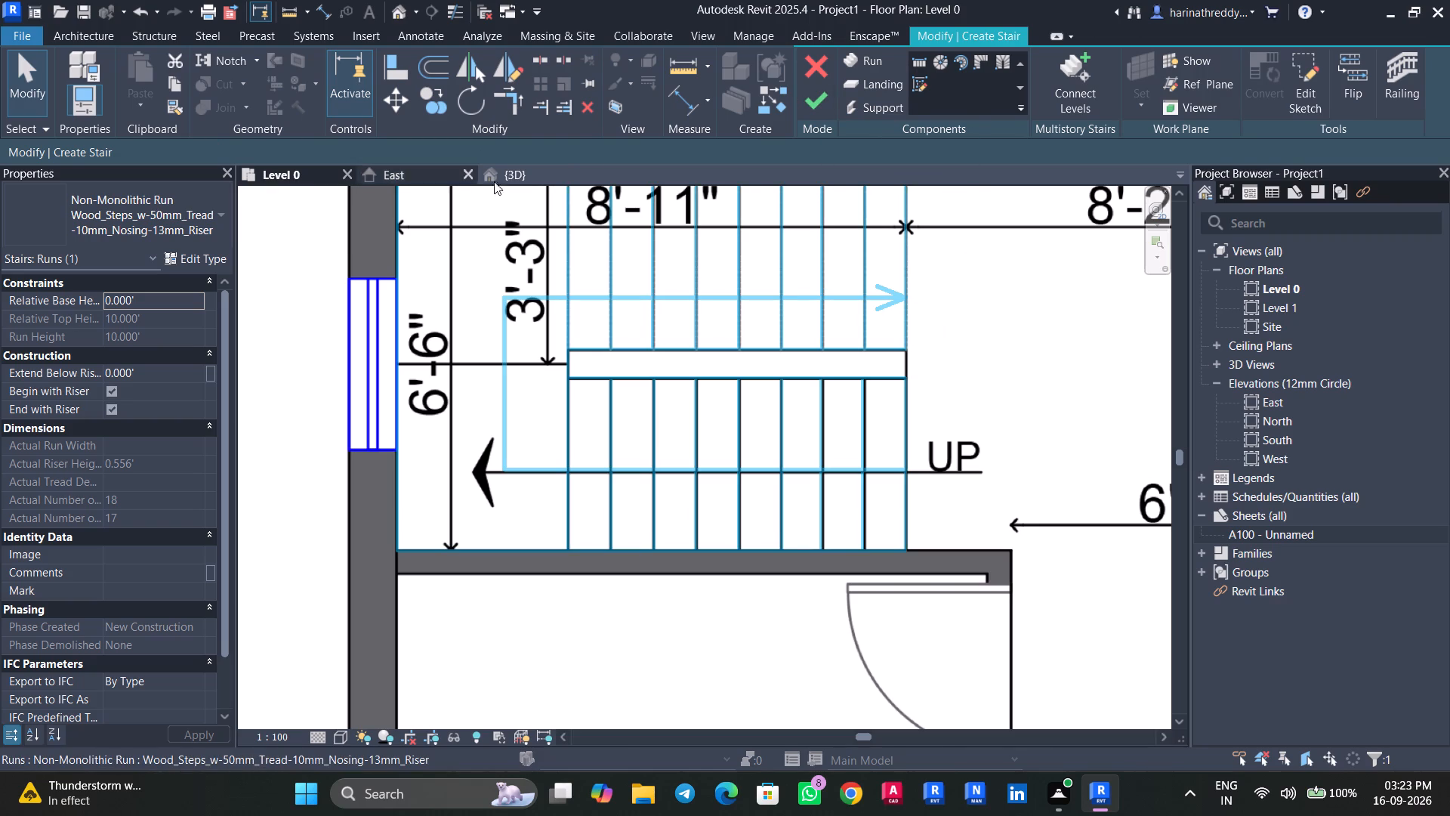
Examine the sketched stair run in the 3D view, including both flights, the landing and their fit between the walls.
{"action": "left_click", "coordinate": [522, 181]}
{"action": "middle_click_drag", "start_coordinate": [835, 450], "coordinate": [456, 355]}
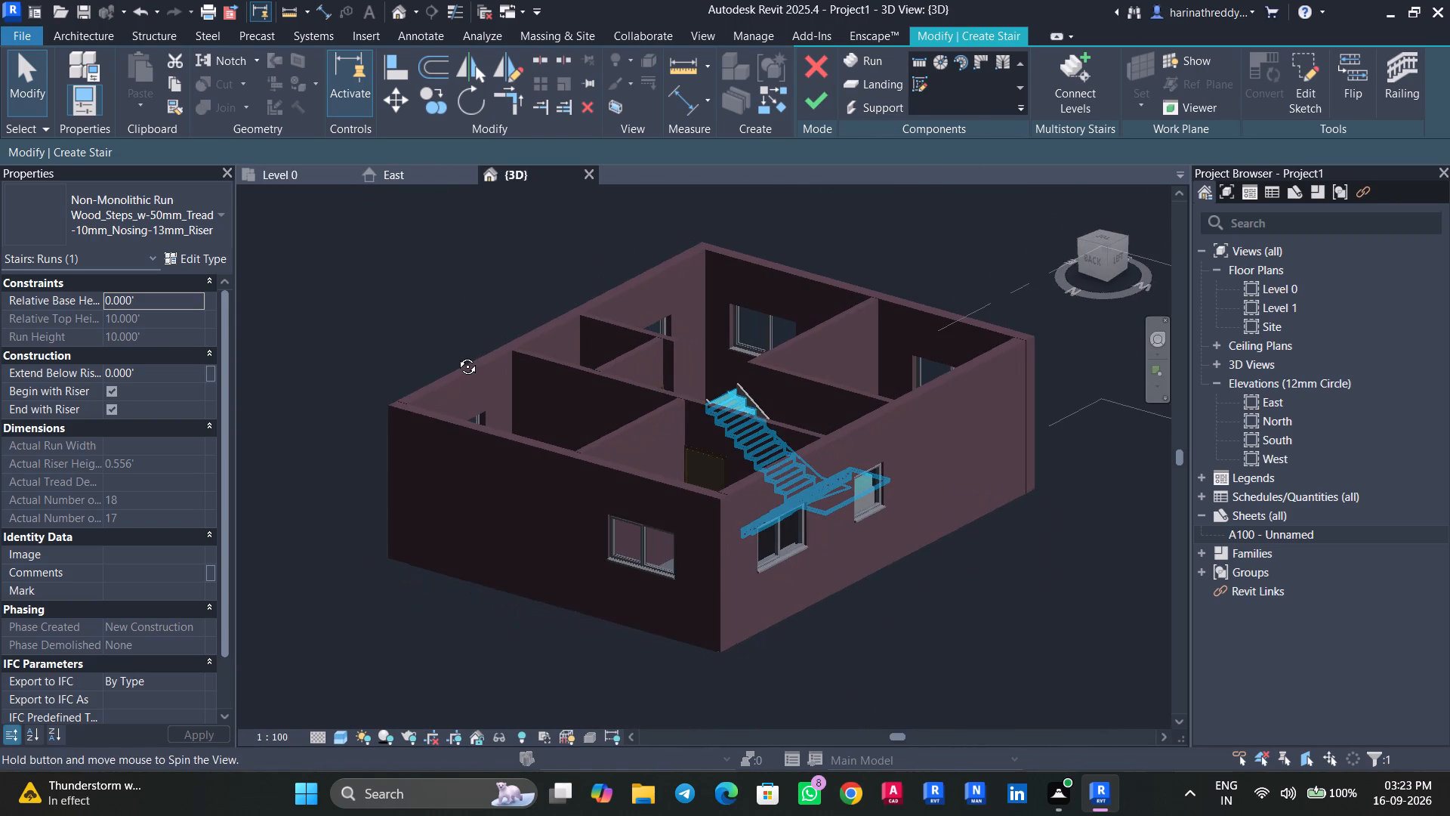
{"action": "middle_click_drag", "start_coordinate": [456, 355], "coordinate": [1069, 458]}
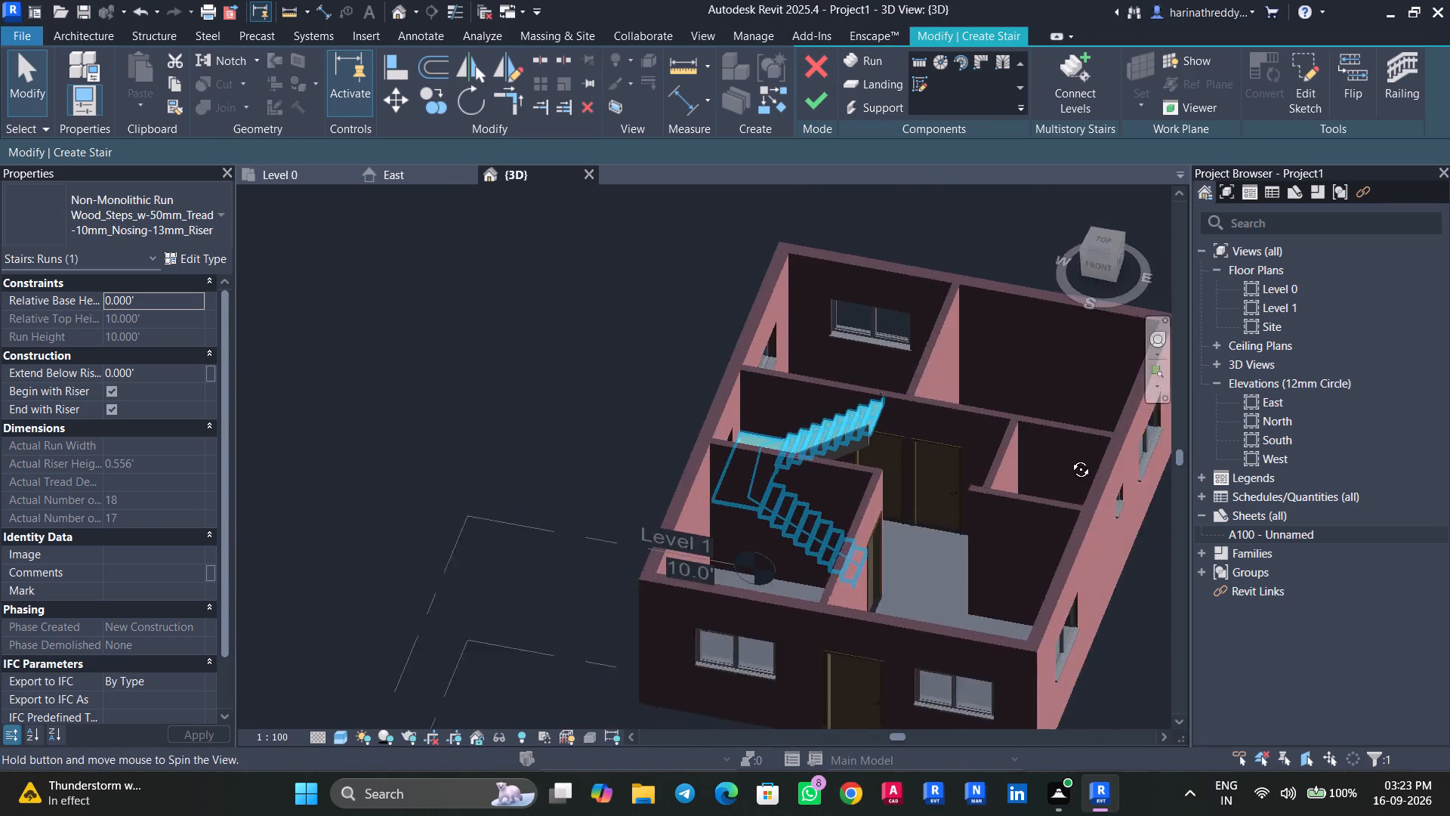
{"action": "middle_click_drag", "start_coordinate": [1069, 458], "coordinate": [1032, 487]}
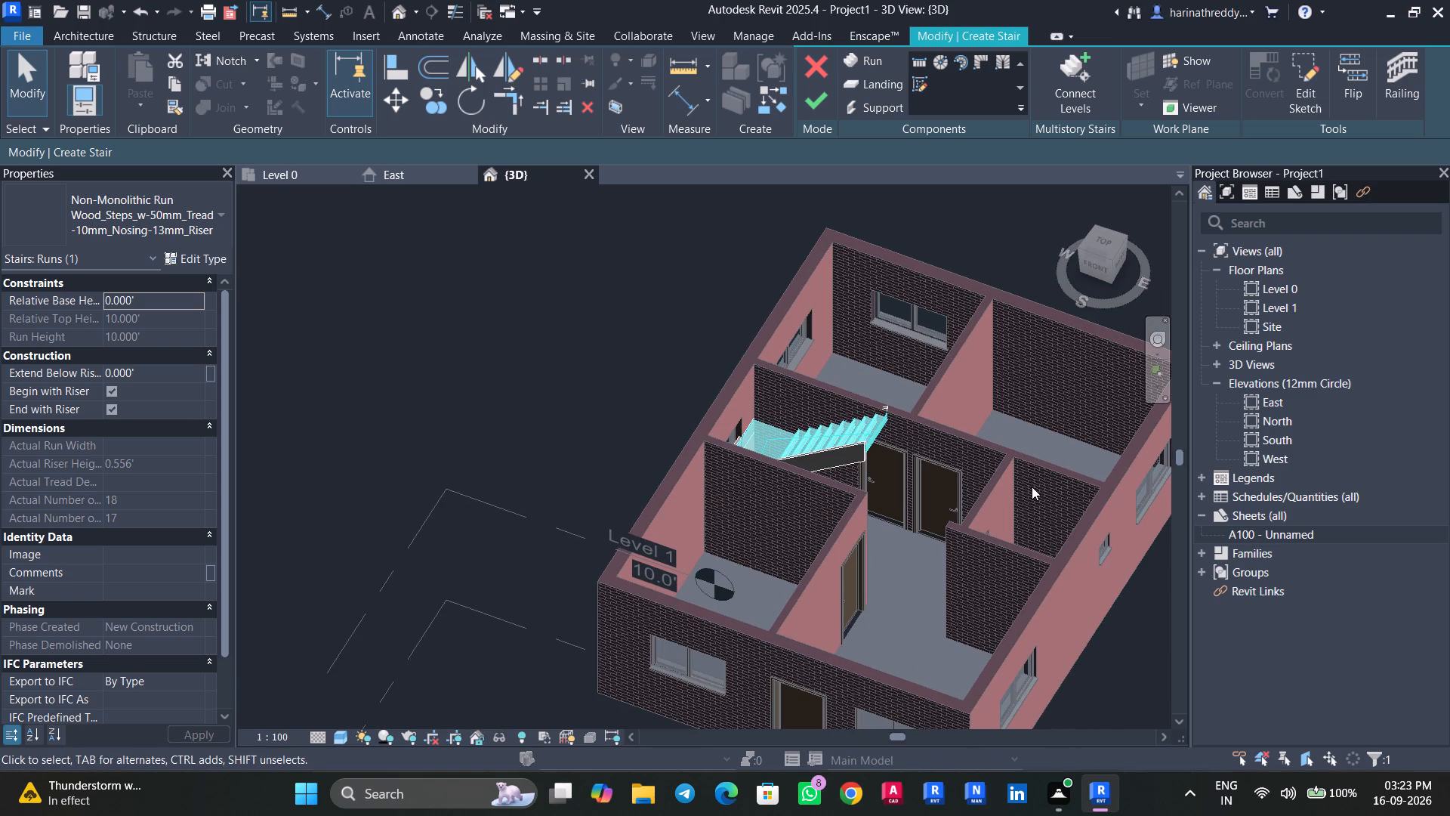
{"action": "middle_click_drag", "start_coordinate": [980, 458], "coordinate": [822, 461], "text": "shift"}
{"action": "scroll", "coordinate": [980, 458], "scroll_direction": "down", "scroll_amount": 1, "text": "shift"}
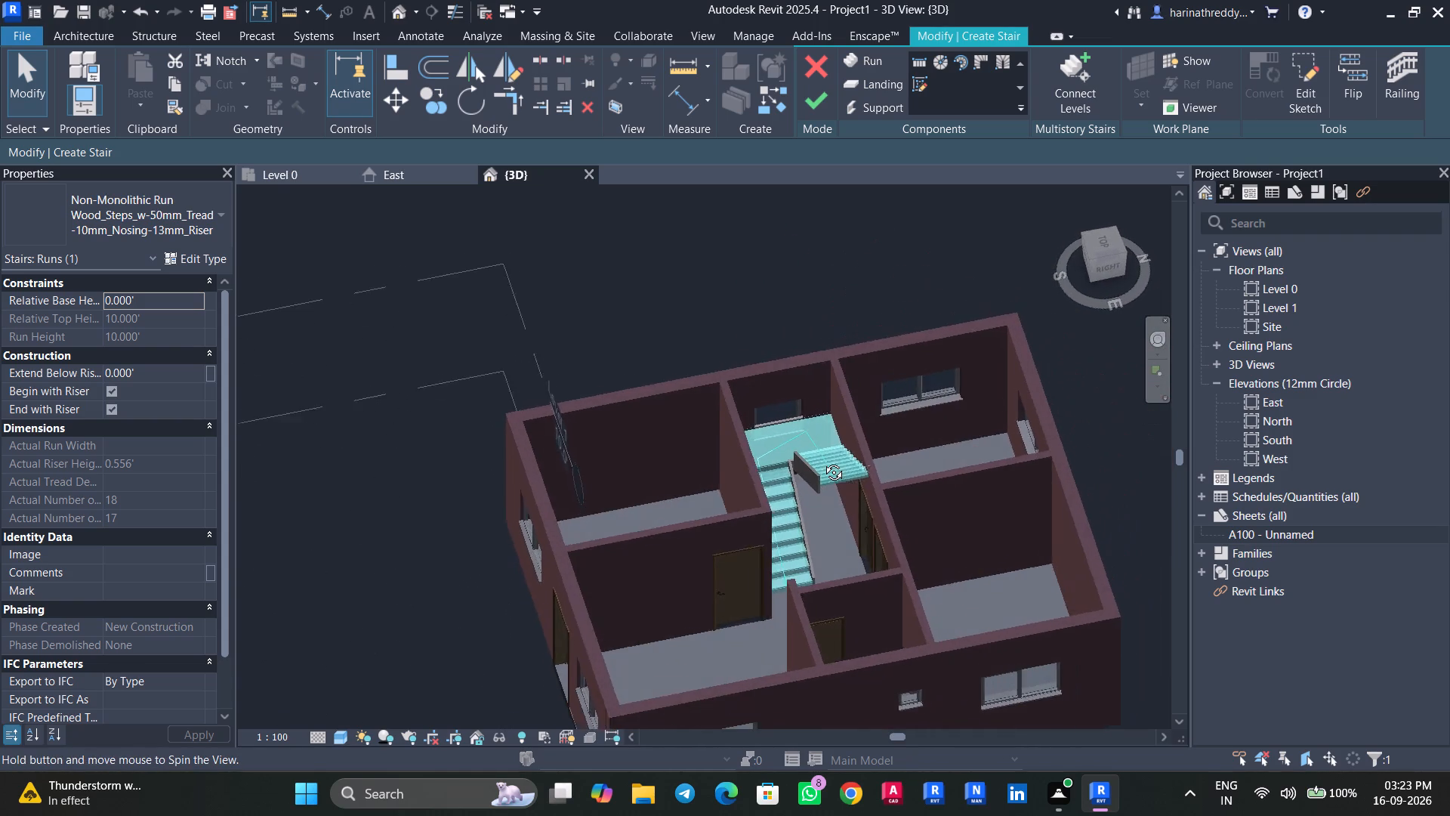
{"action": "middle_click_drag", "start_coordinate": [822, 461], "coordinate": [807, 440], "text": "shift"}
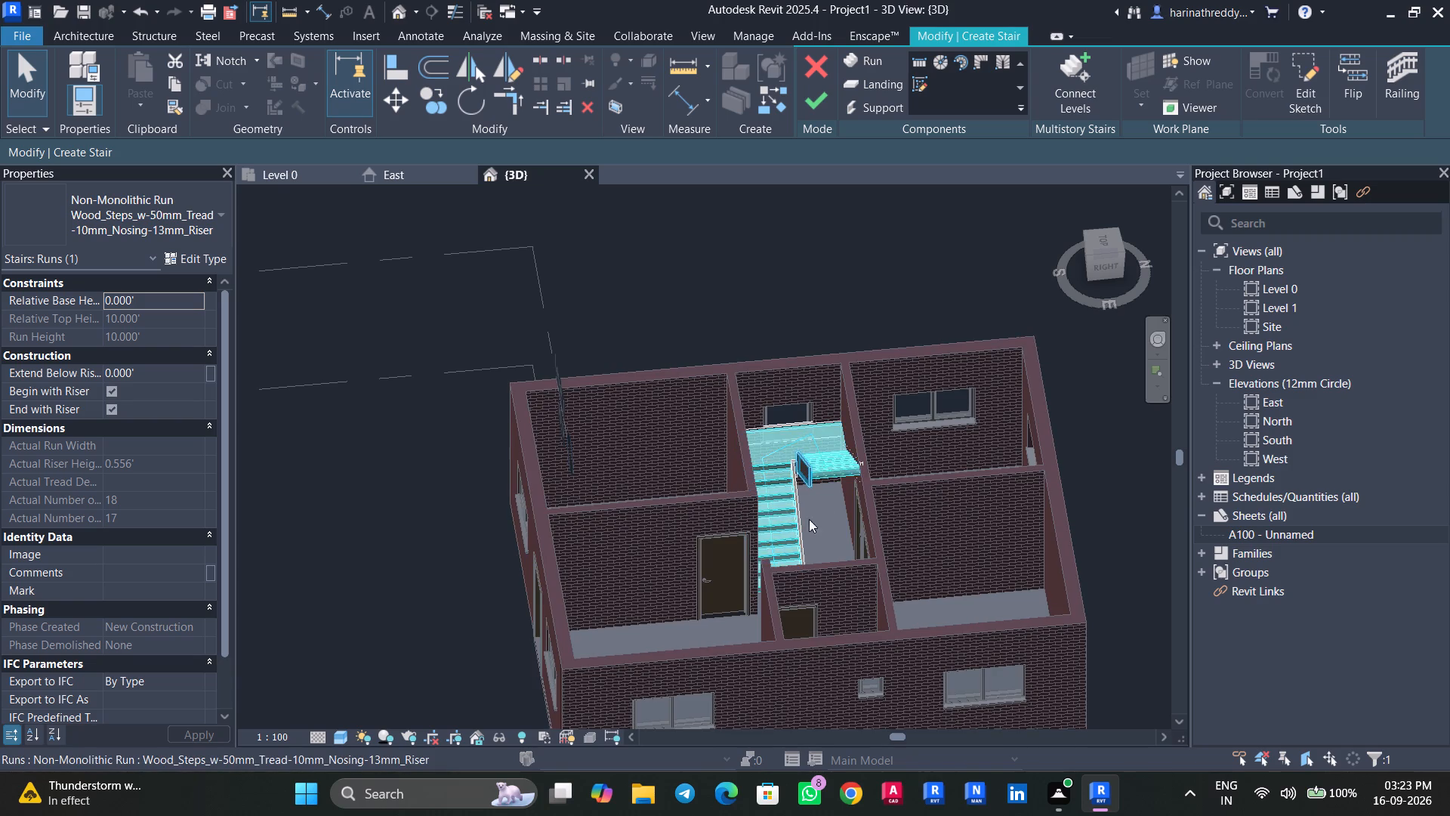
{"action": "scroll", "coordinate": [804, 521], "scroll_direction": "up", "scroll_amount": 7}
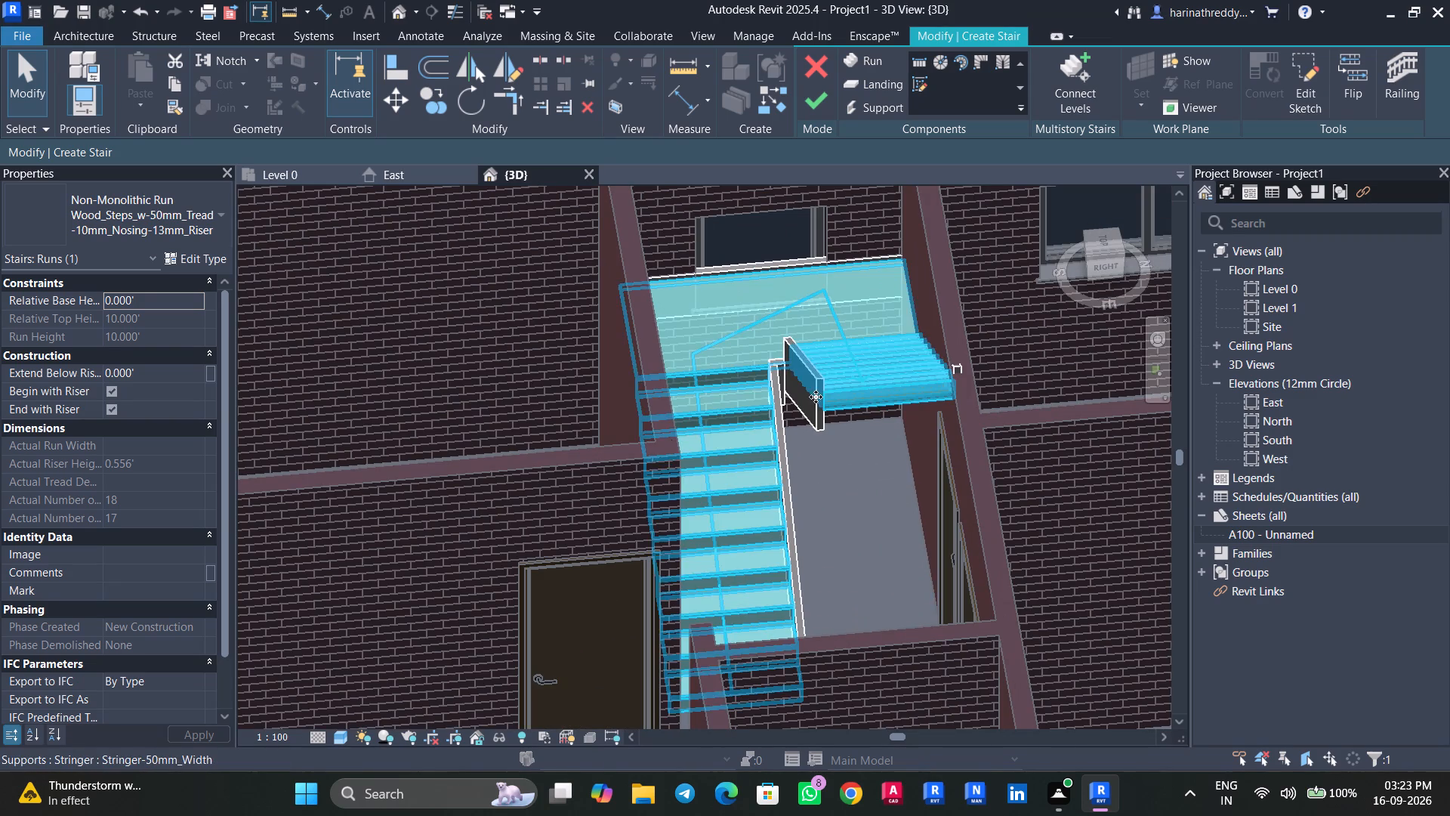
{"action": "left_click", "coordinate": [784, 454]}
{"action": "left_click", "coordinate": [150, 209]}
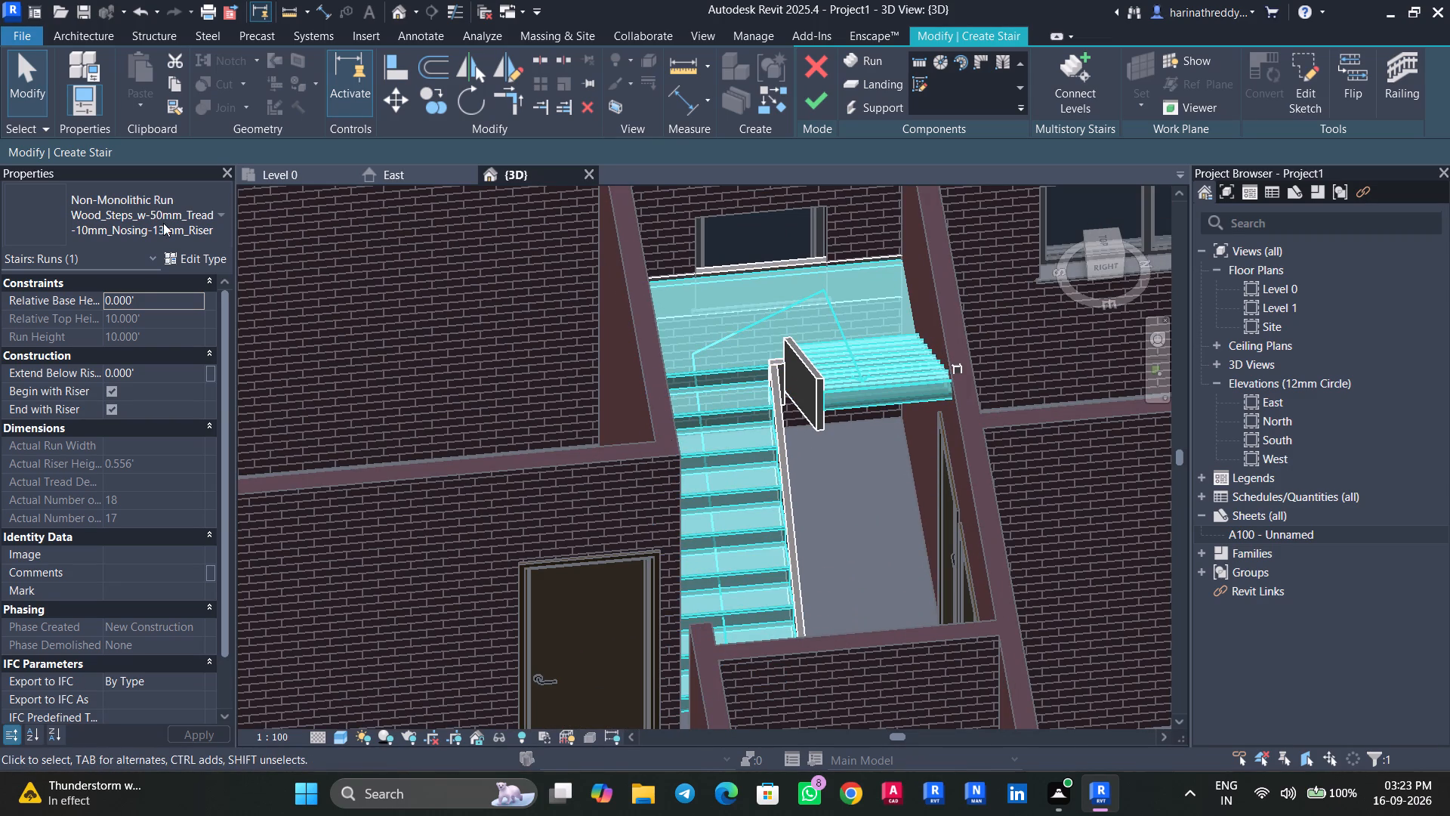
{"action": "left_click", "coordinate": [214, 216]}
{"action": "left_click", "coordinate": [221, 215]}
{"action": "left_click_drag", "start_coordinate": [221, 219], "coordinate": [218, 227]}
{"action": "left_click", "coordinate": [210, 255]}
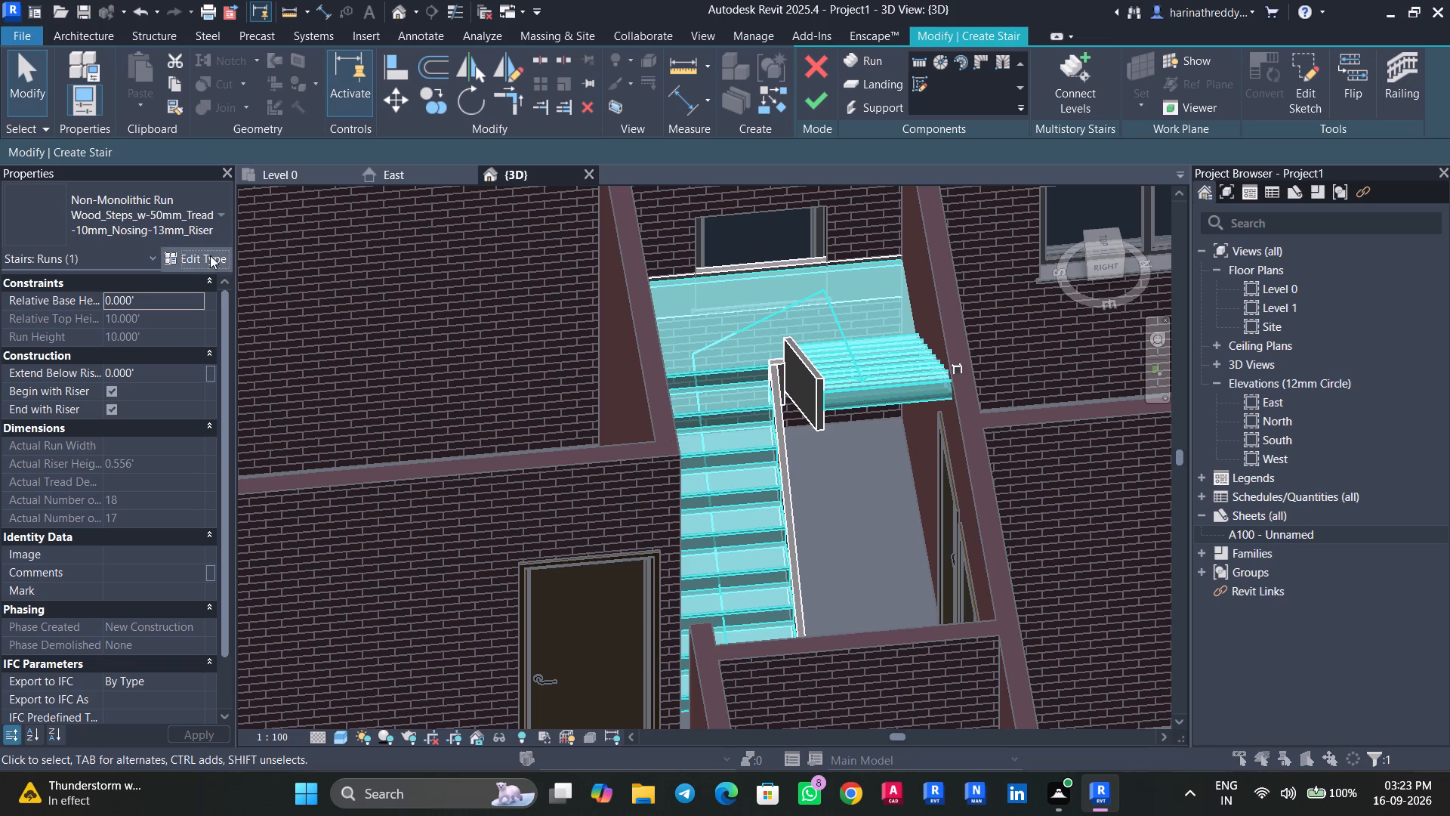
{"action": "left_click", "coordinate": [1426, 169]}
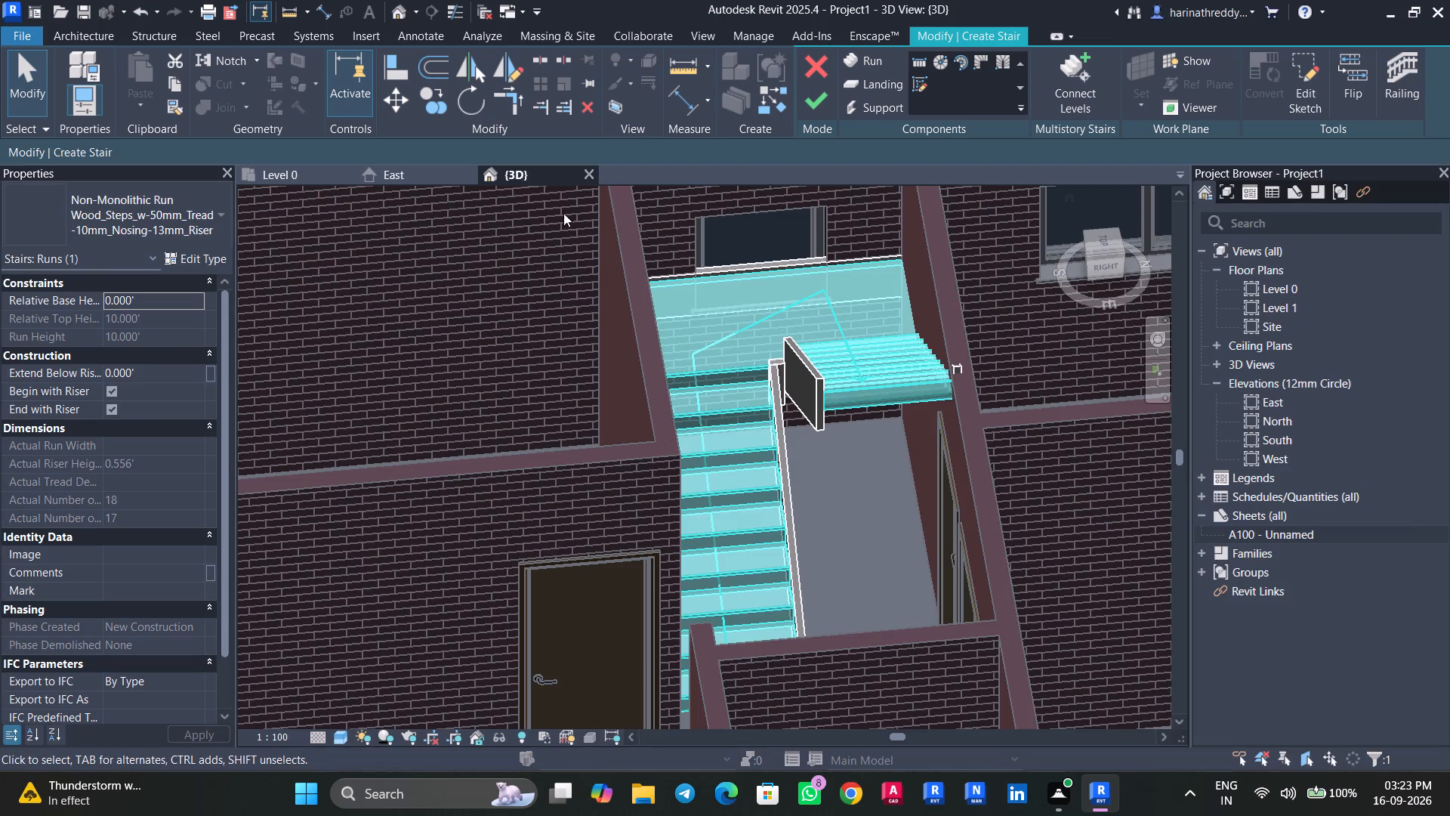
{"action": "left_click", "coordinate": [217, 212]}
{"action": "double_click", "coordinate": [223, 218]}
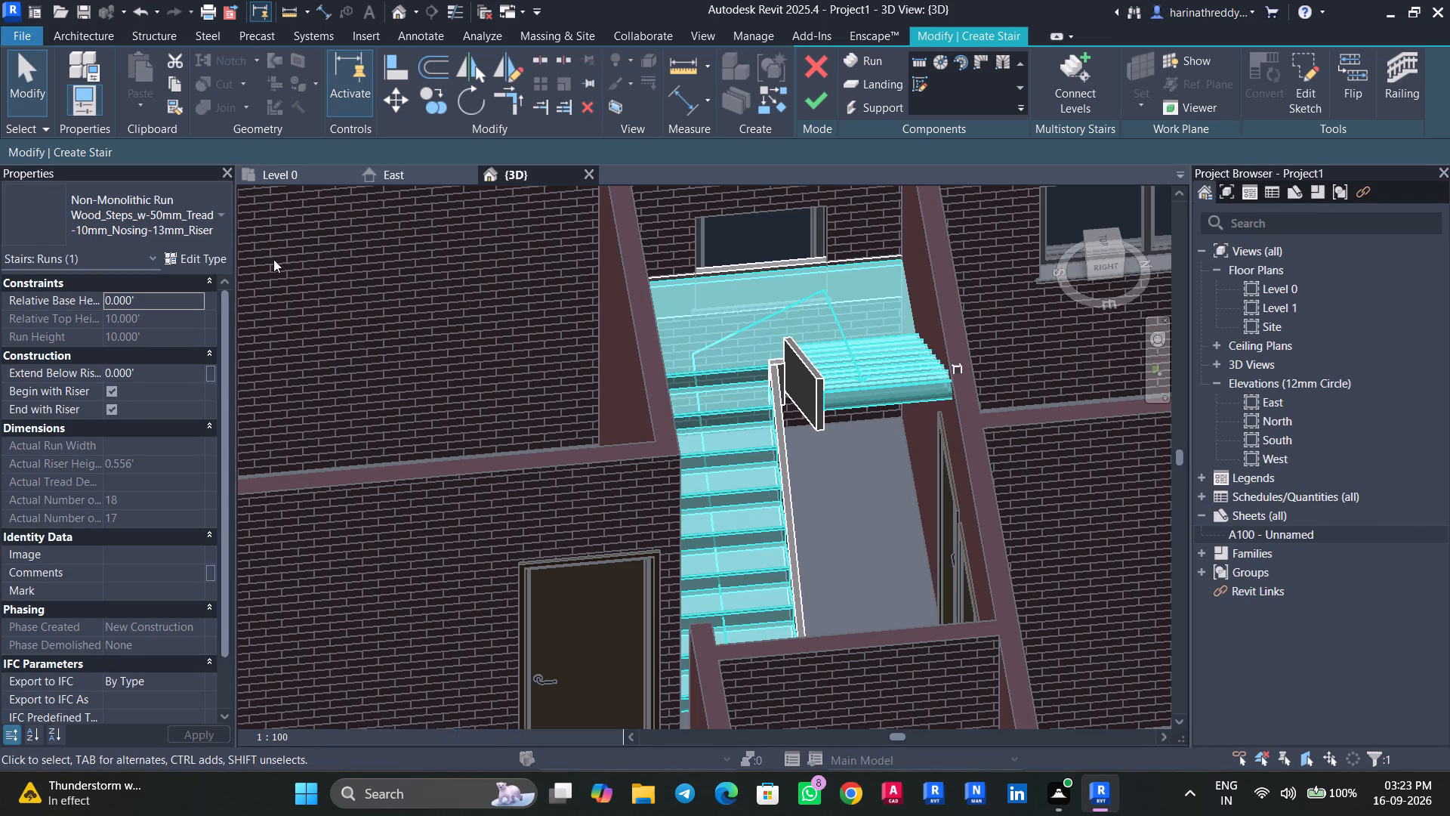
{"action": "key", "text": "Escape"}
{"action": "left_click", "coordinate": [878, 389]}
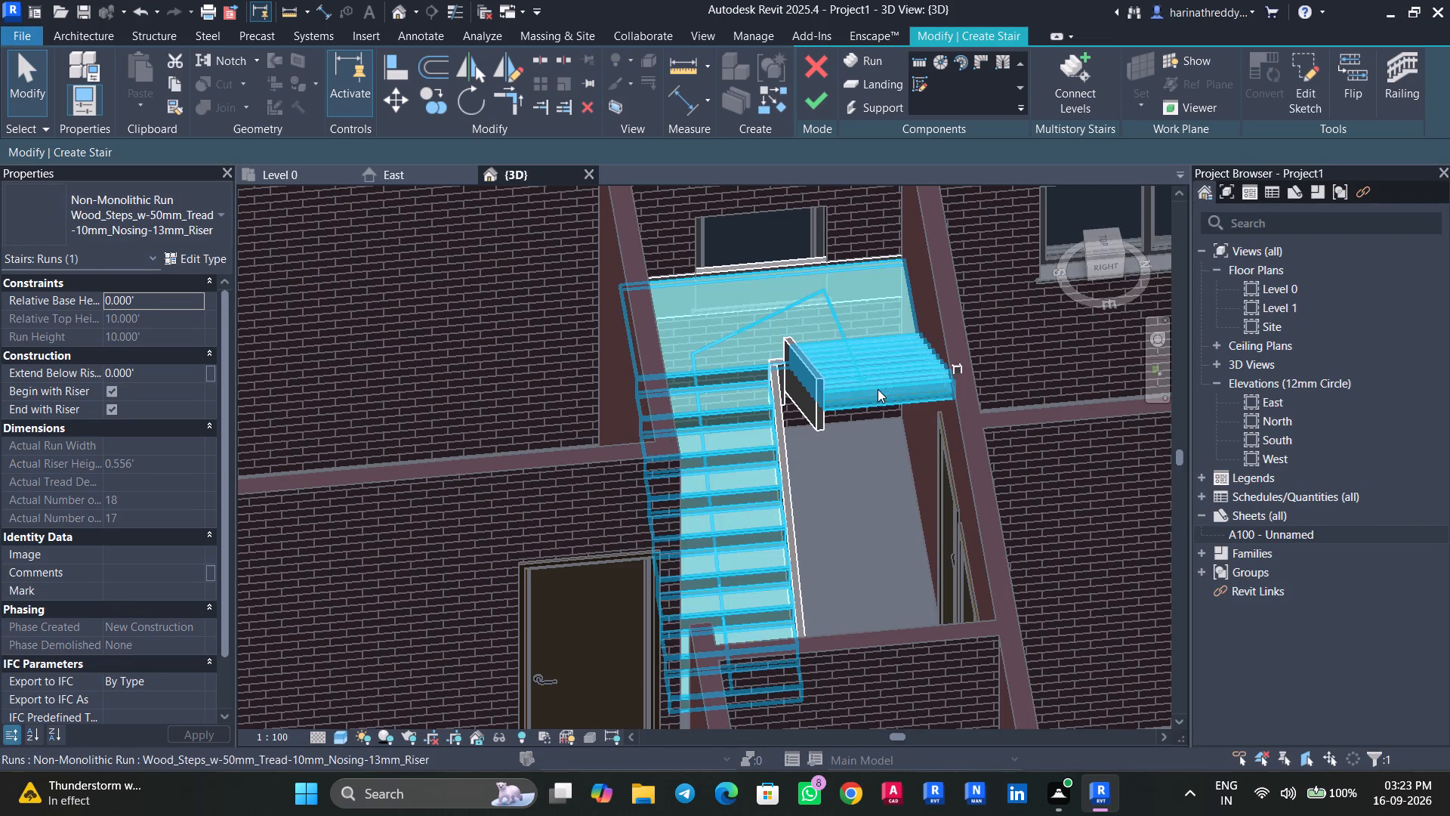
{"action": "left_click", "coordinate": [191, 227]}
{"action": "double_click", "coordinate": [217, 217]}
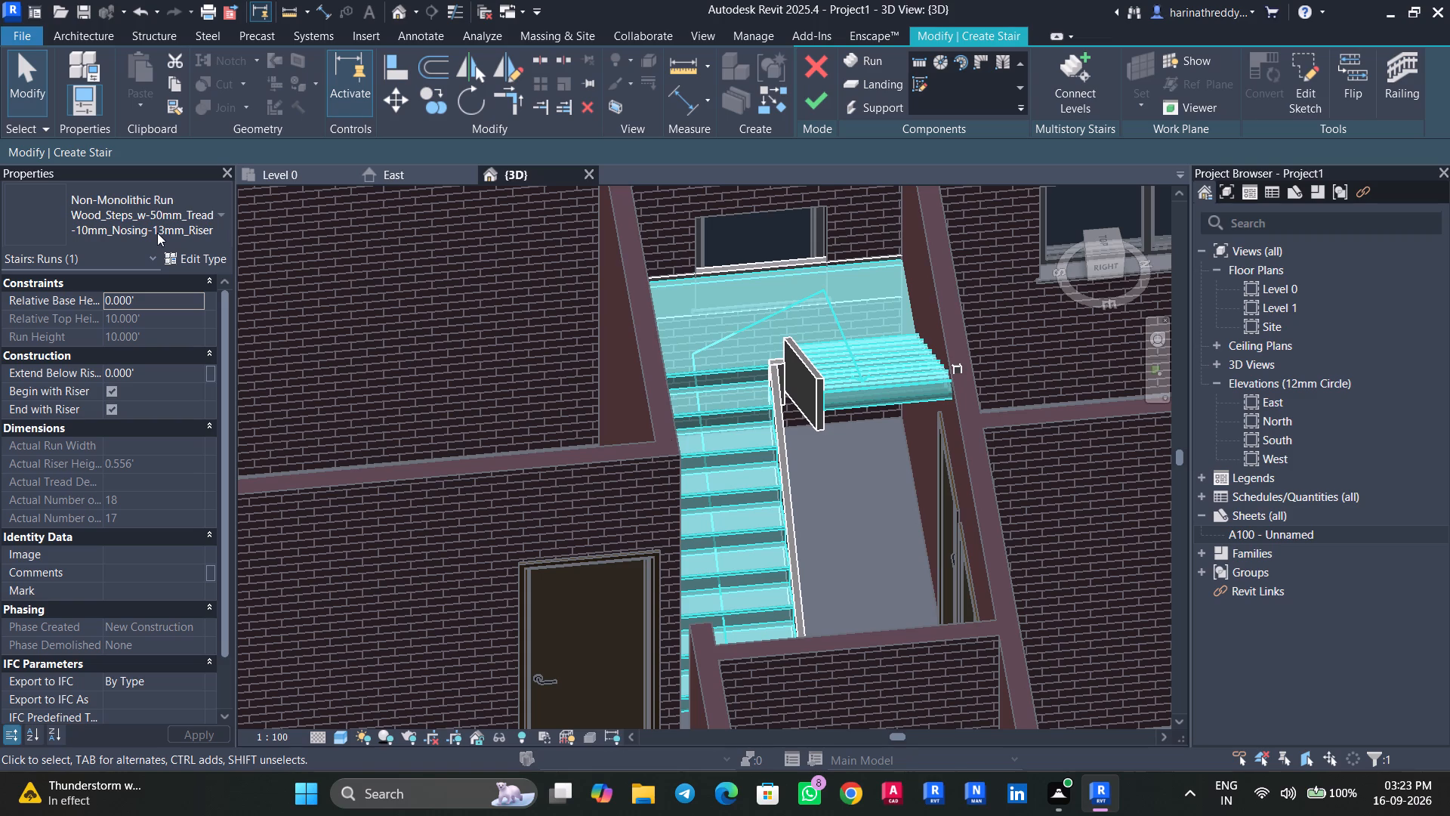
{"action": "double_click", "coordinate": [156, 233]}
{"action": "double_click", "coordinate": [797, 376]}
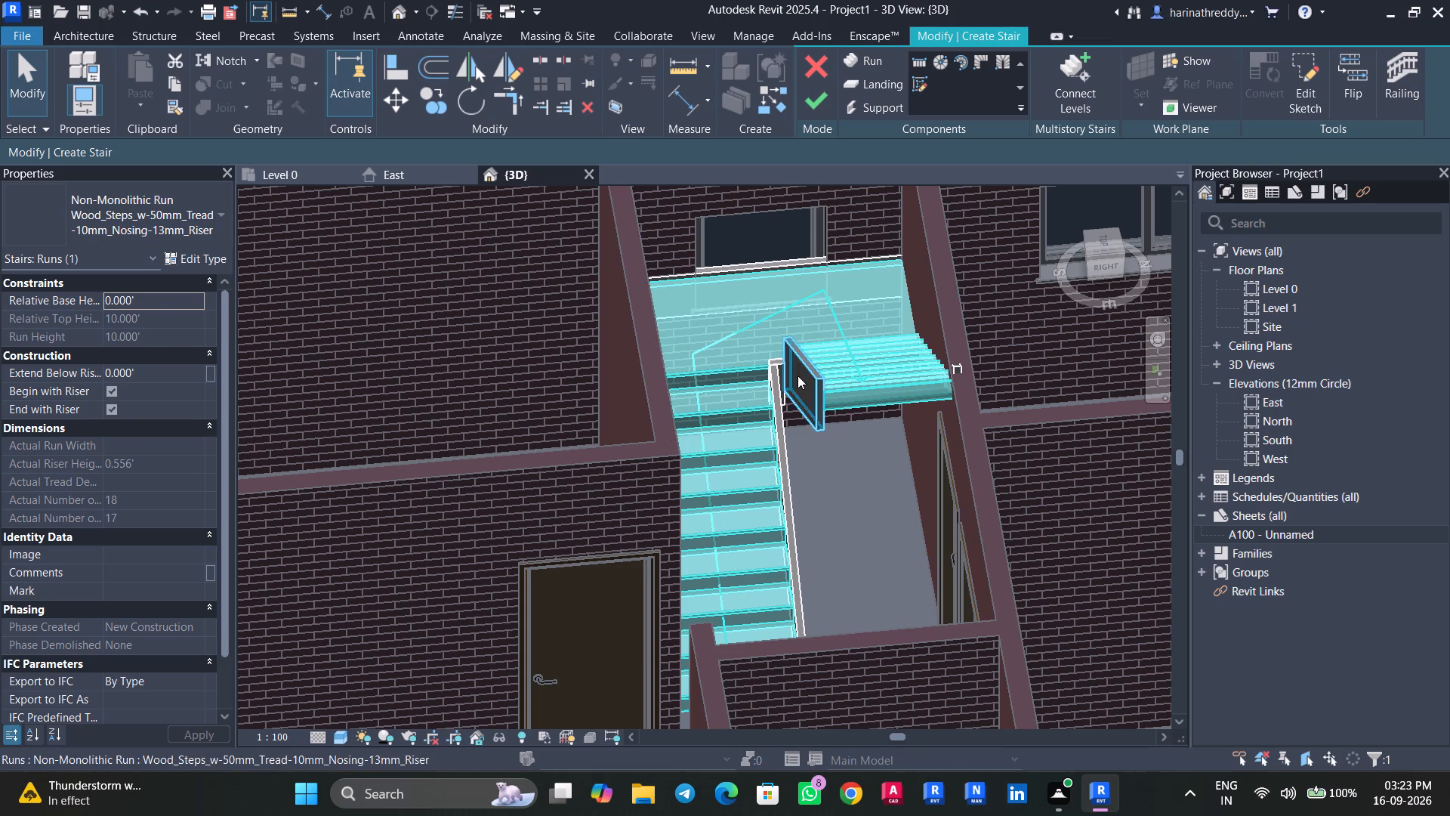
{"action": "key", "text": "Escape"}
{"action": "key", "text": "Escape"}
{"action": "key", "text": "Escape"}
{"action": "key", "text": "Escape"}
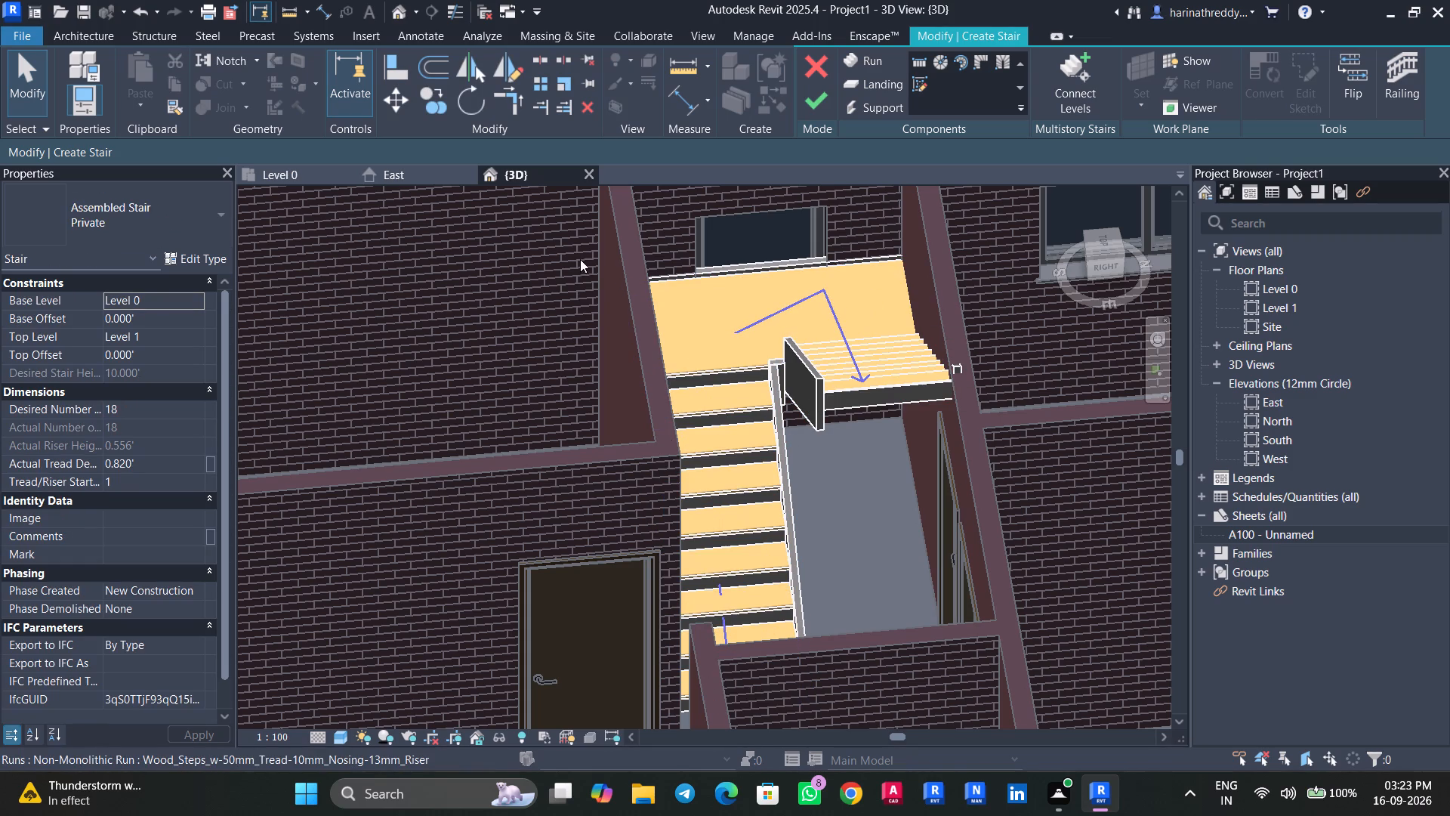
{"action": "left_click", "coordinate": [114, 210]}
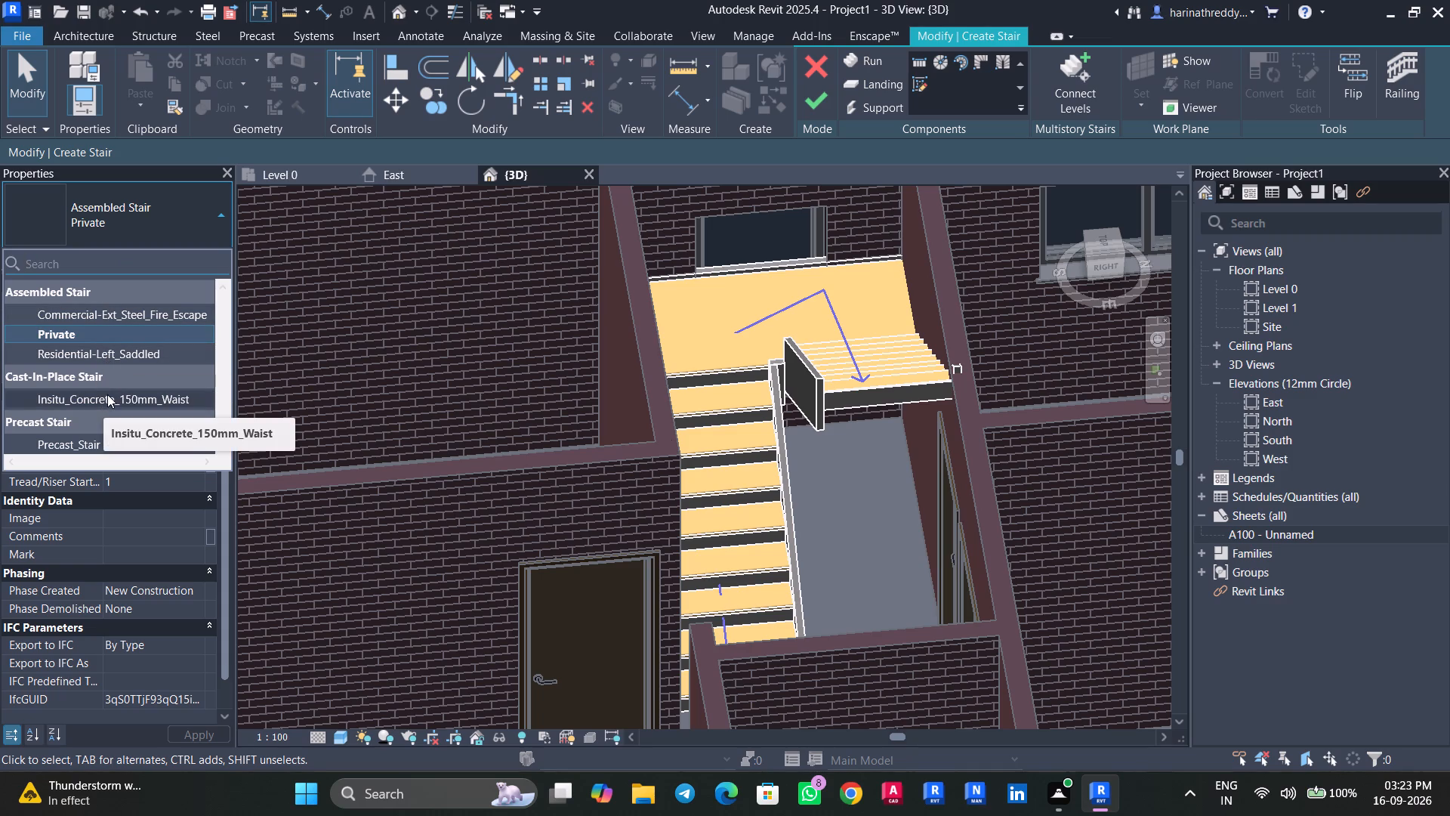
Finish the U-shaped stair from Level 0 to Level 1 as an Assembled Stair Private.
{"action": "left_click", "coordinate": [819, 106]}
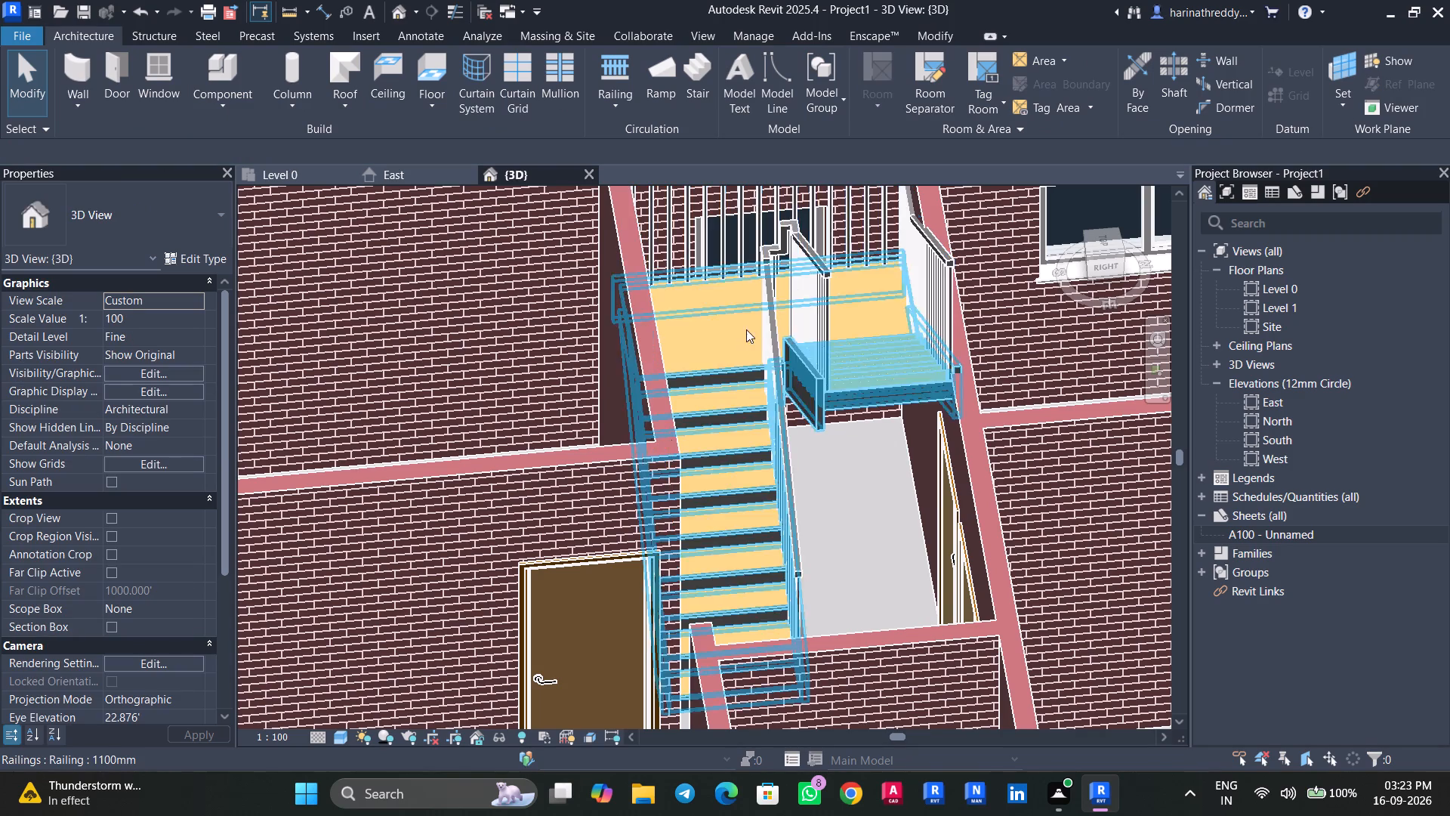
Examine the finished stair and its railings in the 3D view, then the whole house from several angles.
{"action": "scroll", "coordinate": [859, 405], "scroll_direction": "down", "scroll_amount": 2}
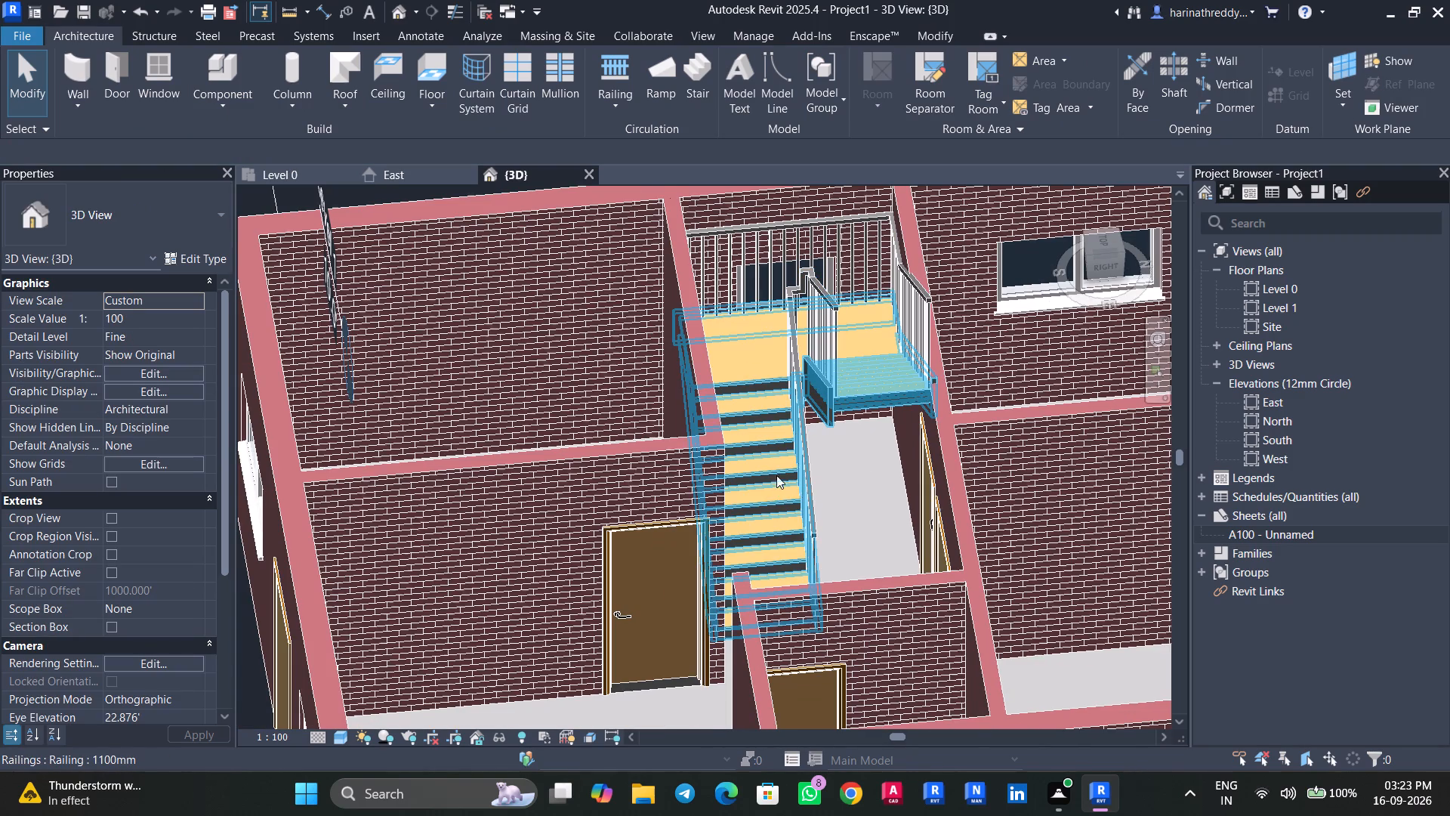
{"action": "scroll", "coordinate": [767, 468], "scroll_direction": "down", "scroll_amount": 1, "text": "shift"}
{"action": "middle_click_drag", "start_coordinate": [767, 468], "coordinate": [1056, 433], "text": "shift"}
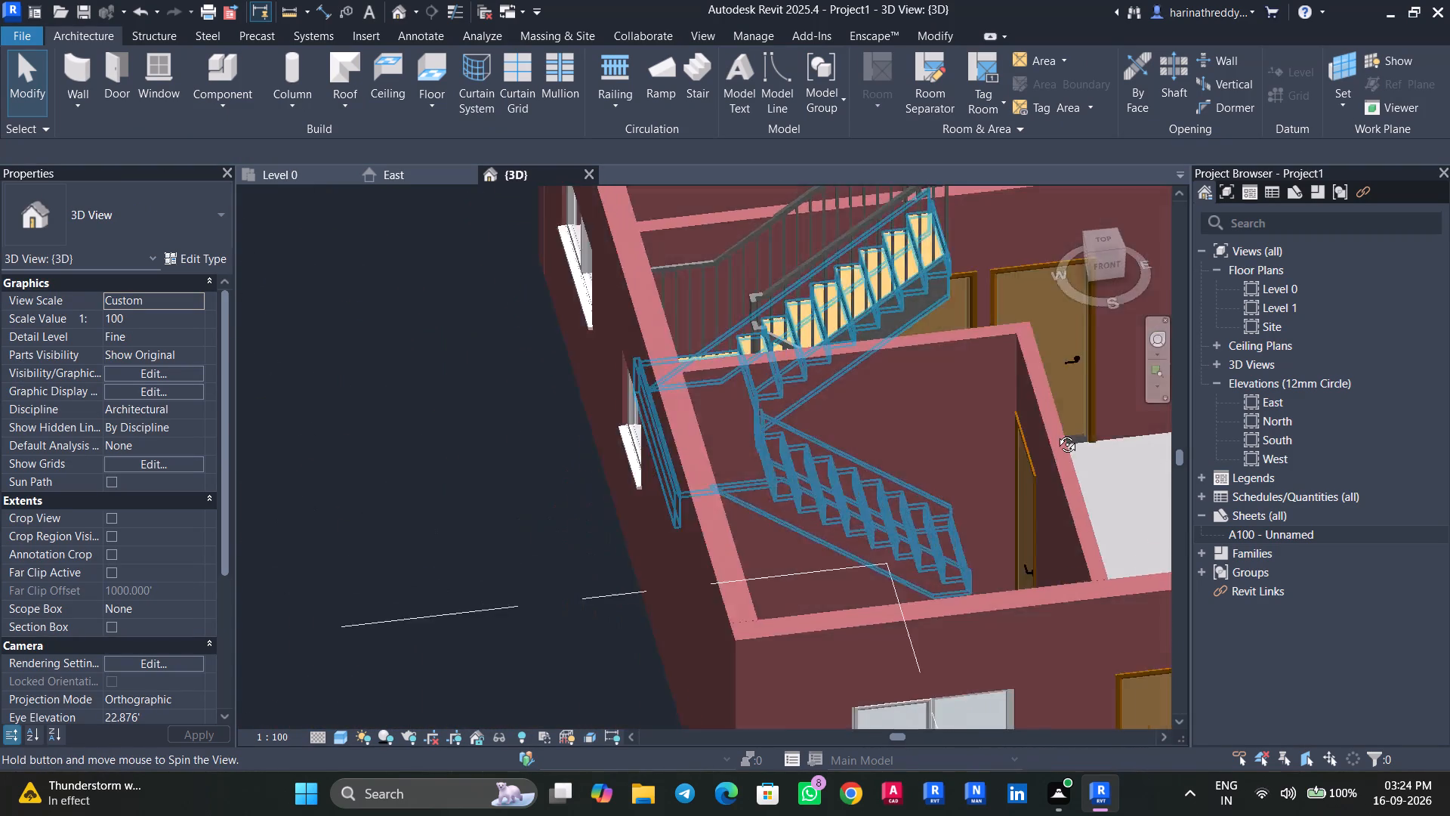
{"action": "middle_click_drag", "start_coordinate": [1056, 433], "coordinate": [748, 411], "text": "shift"}
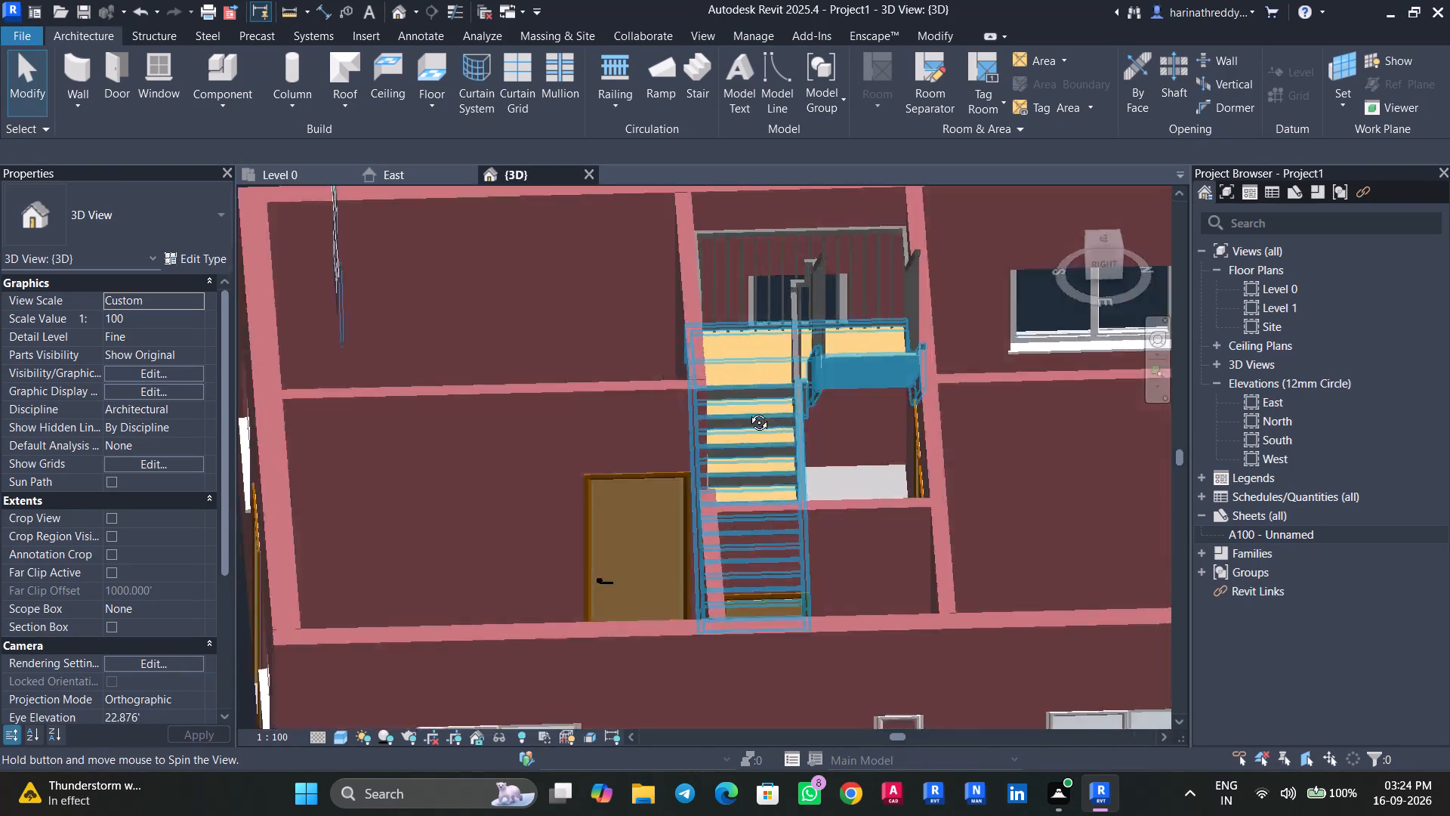
{"action": "middle_click_drag", "start_coordinate": [748, 411], "coordinate": [649, 406], "text": "shift"}
{"action": "middle_click_drag", "start_coordinate": [649, 406], "coordinate": [950, 434], "text": "shift"}
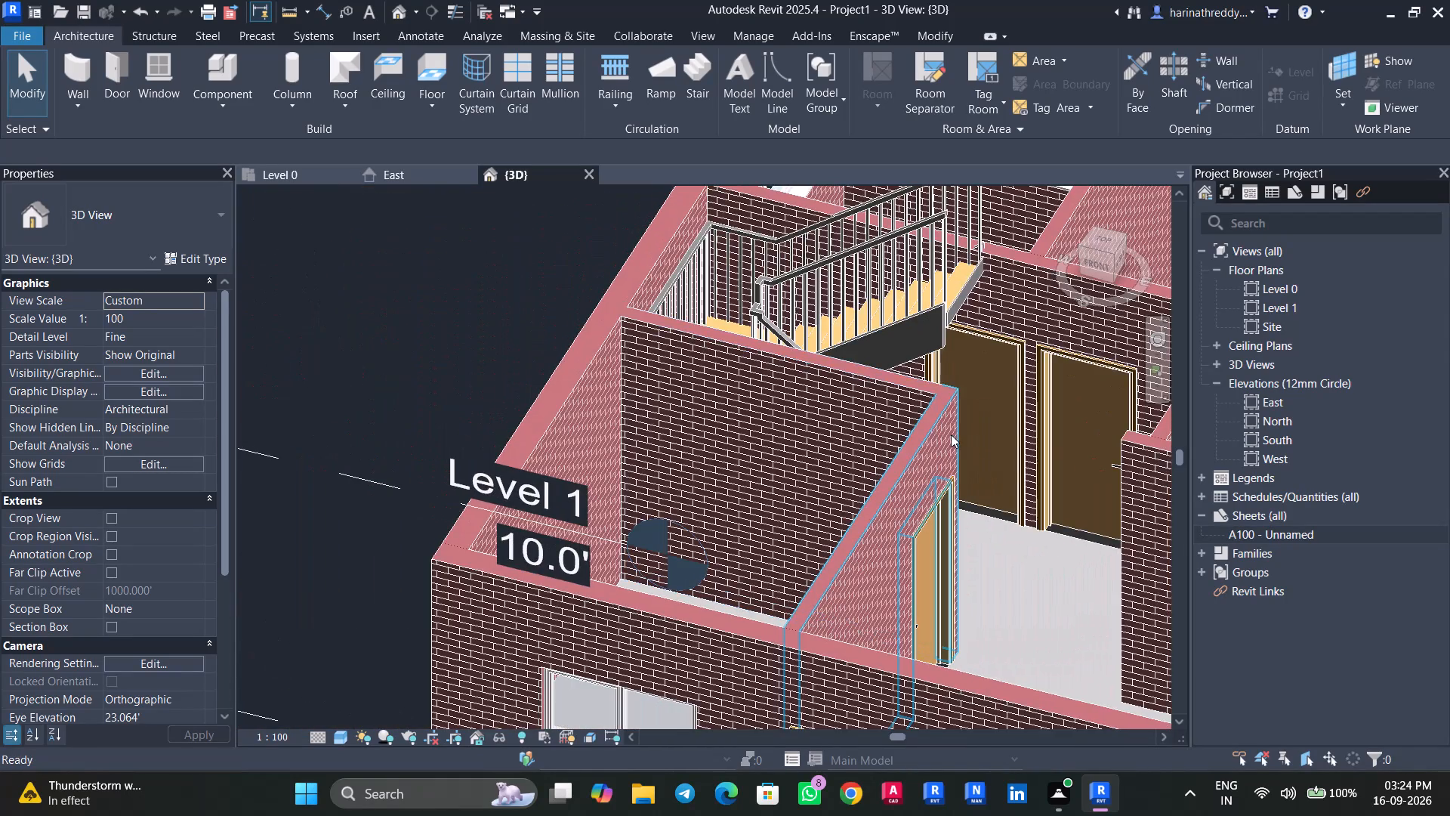
{"action": "scroll", "coordinate": [951, 434], "scroll_direction": "down", "scroll_amount": 6}
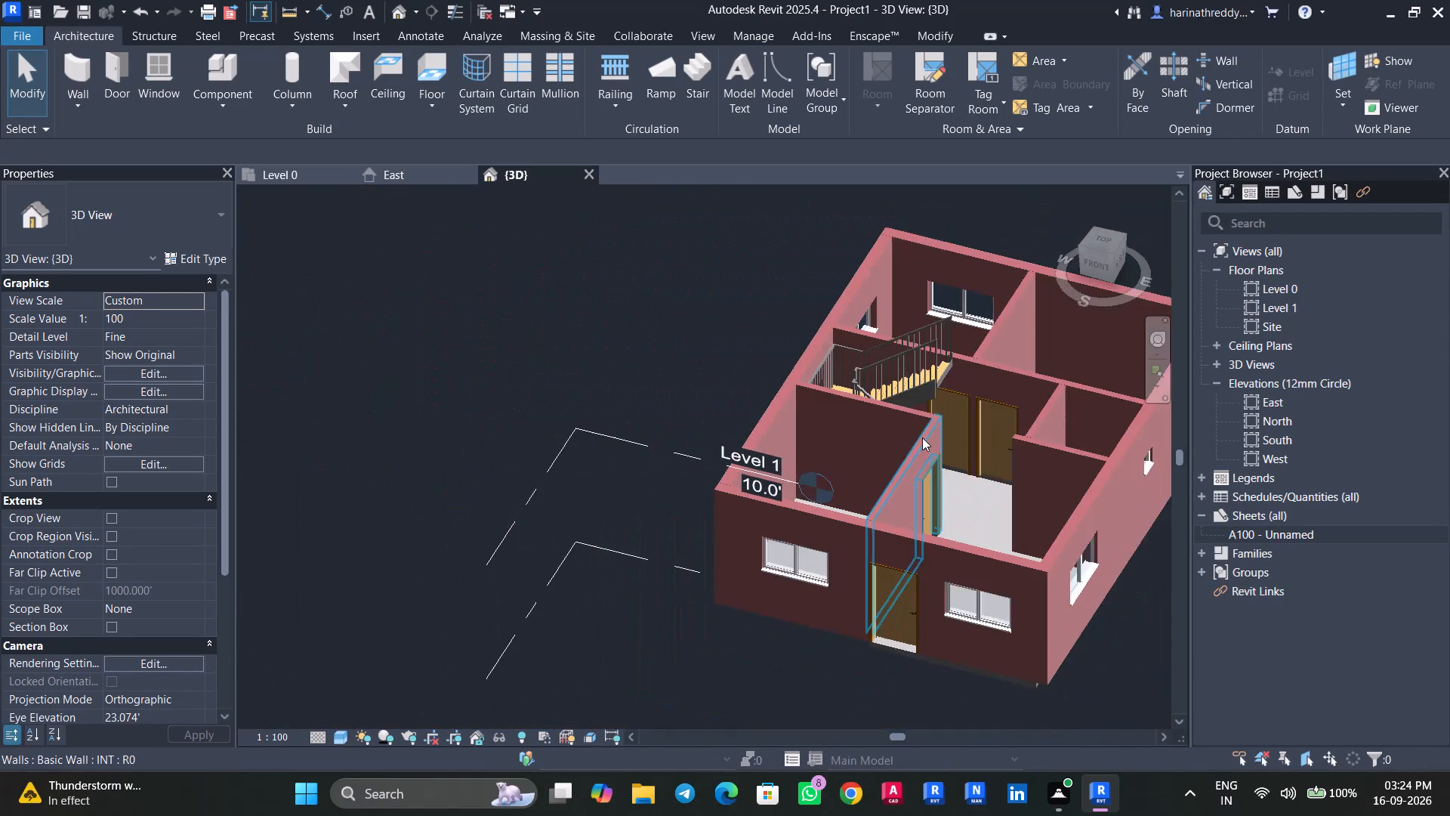
{"action": "scroll", "coordinate": [922, 437], "scroll_direction": "down", "scroll_amount": 1}
{"action": "middle_click_drag", "start_coordinate": [922, 437], "coordinate": [859, 475], "text": "shift"}
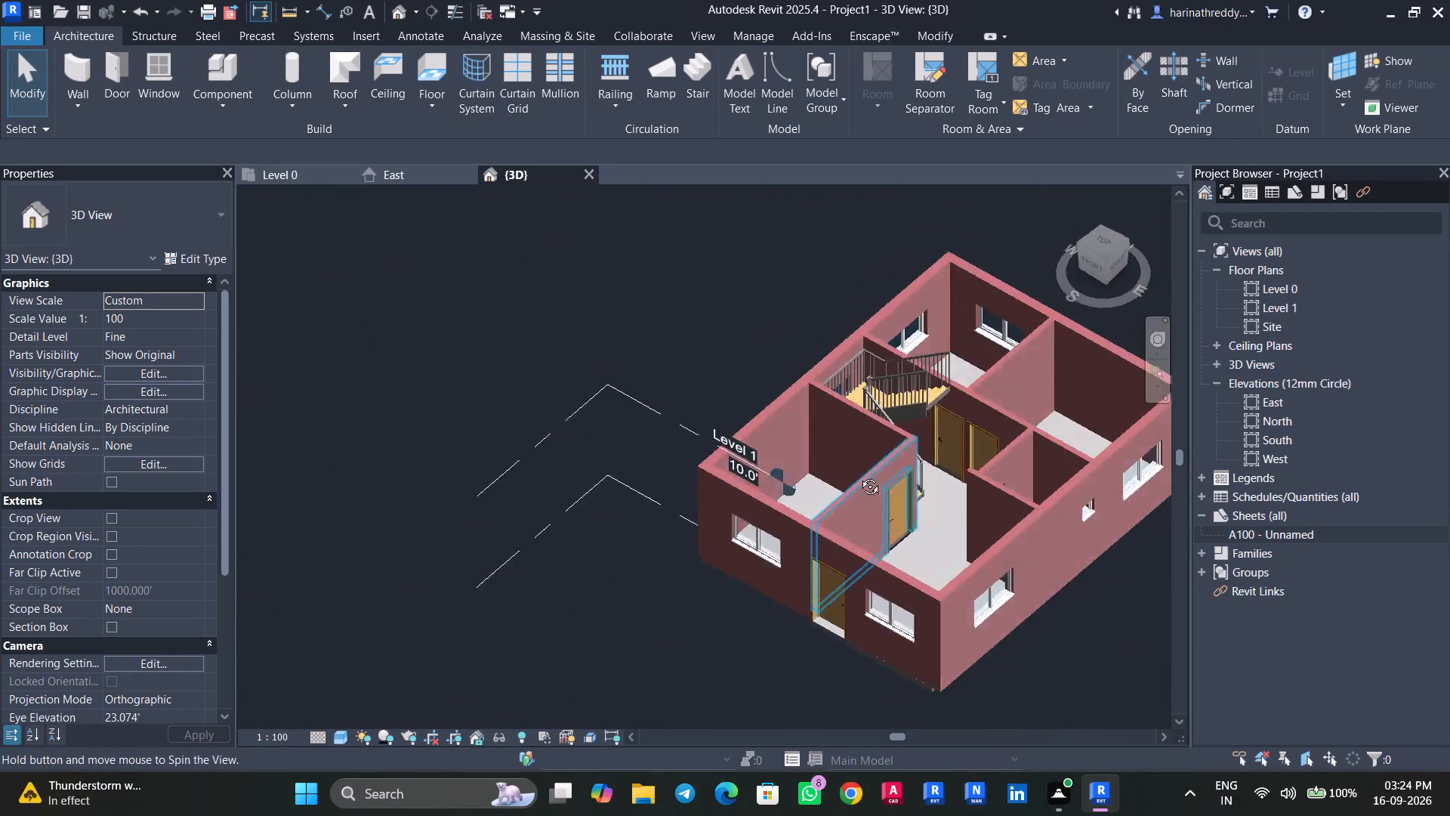
{"action": "middle_click_drag", "start_coordinate": [859, 475], "coordinate": [924, 567], "text": "shift"}
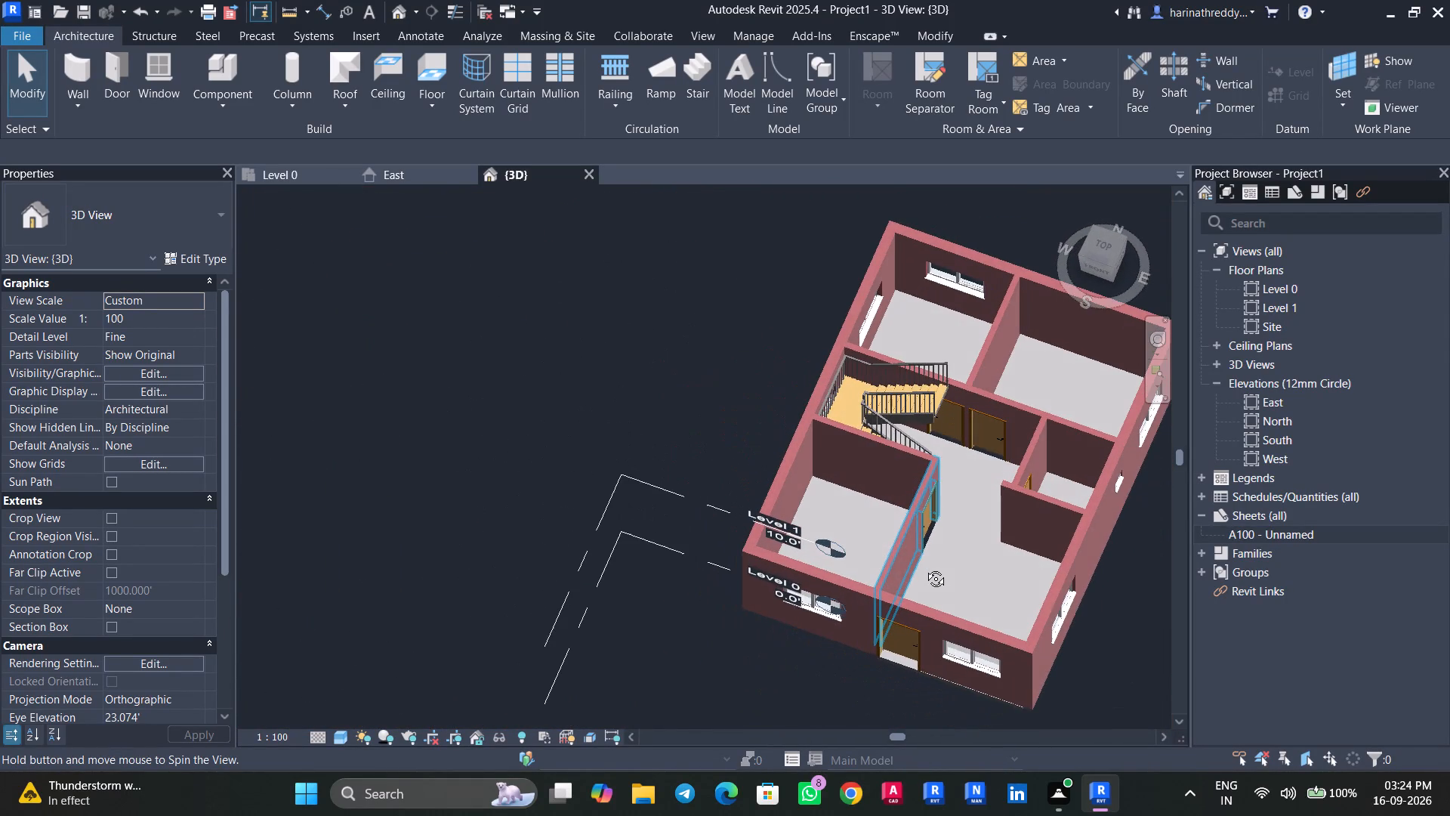
{"action": "middle_click_drag", "start_coordinate": [924, 567], "coordinate": [921, 555], "text": "shift"}
Start a structural foundation slab in the Level 0 floor plan and duplicate its Standard type as SLAB.
{"action": "left_click", "coordinate": [302, 174]}
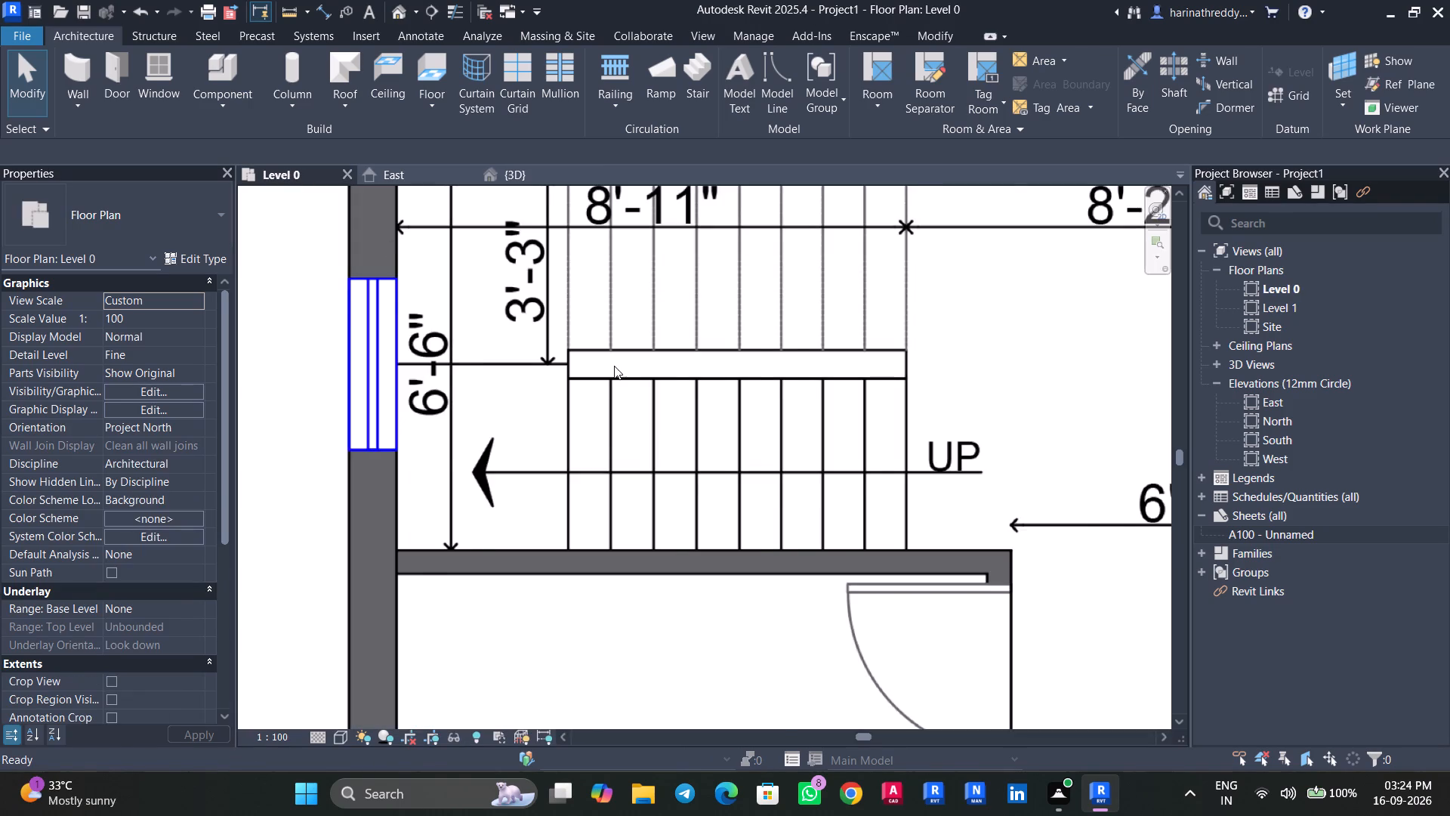
{"action": "scroll", "coordinate": [614, 366], "scroll_direction": "down", "scroll_amount": 6}
{"action": "scroll", "coordinate": [682, 420], "scroll_direction": "down", "scroll_amount": 5}
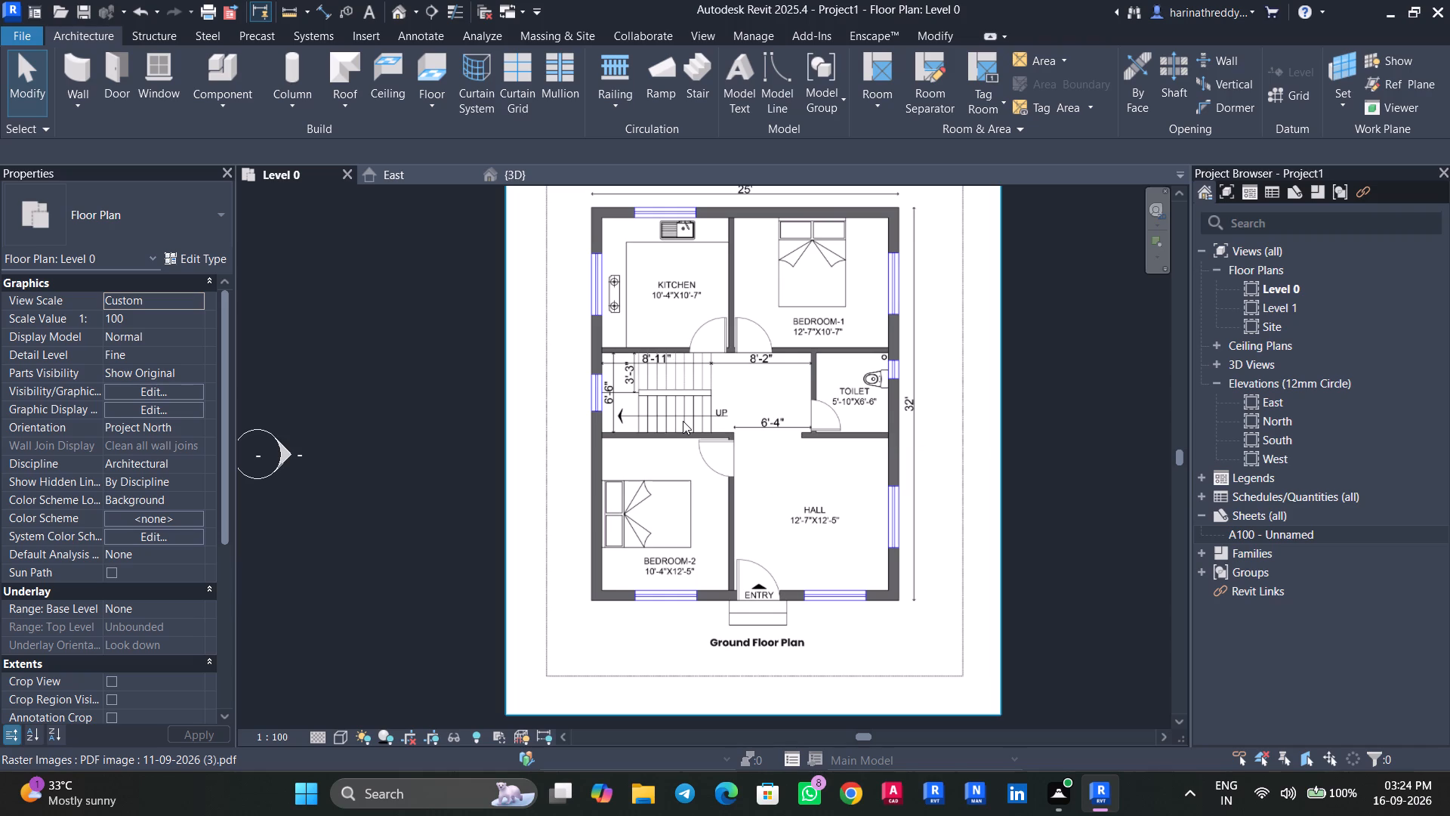
{"action": "left_click", "coordinate": [148, 38]}
{"action": "left_click", "coordinate": [584, 104]}
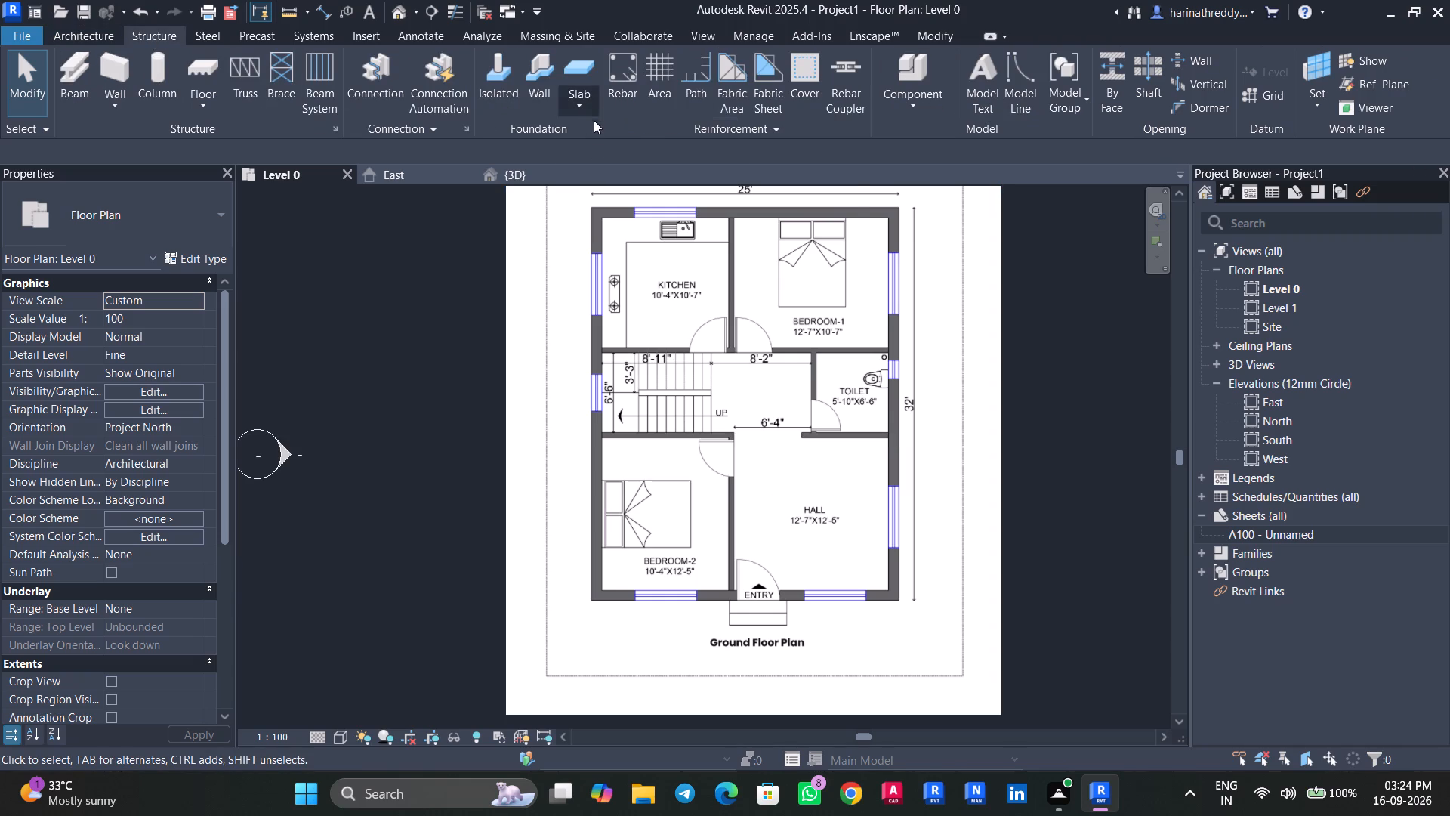
{"action": "left_click", "coordinate": [598, 134]}
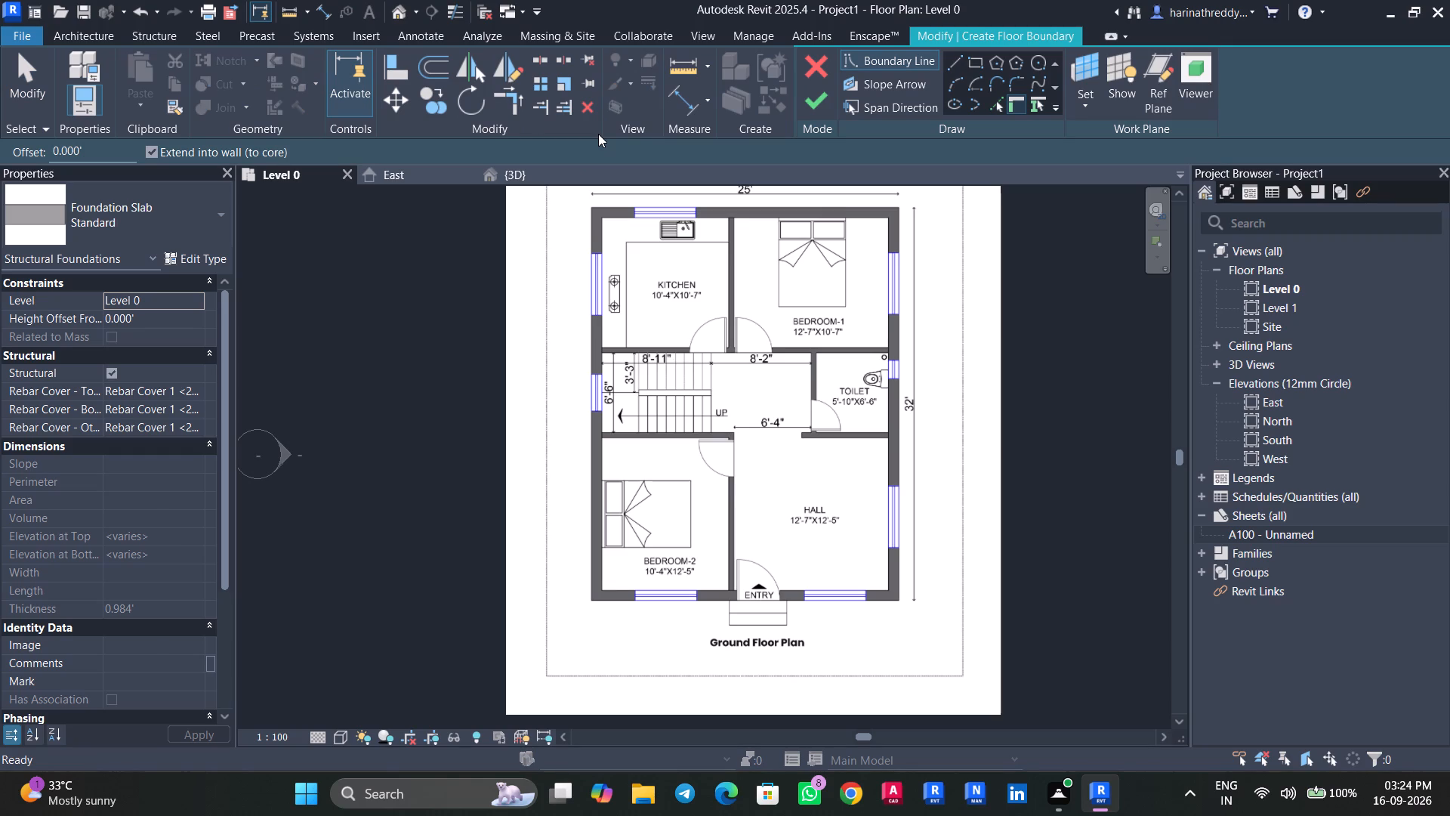
{"action": "left_click", "coordinate": [213, 202]}
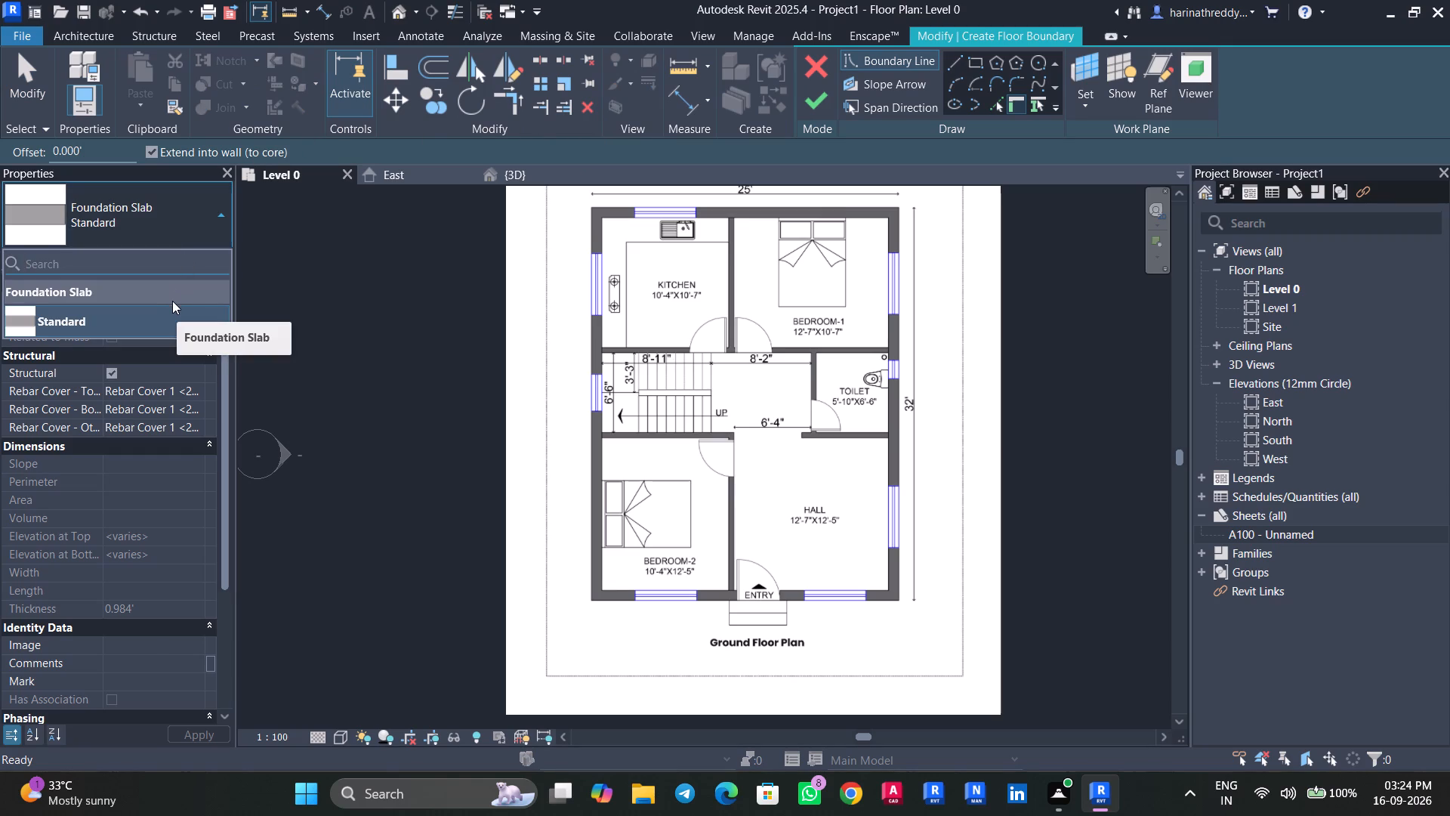
{"action": "left_click", "coordinate": [172, 303]}
{"action": "left_click", "coordinate": [208, 213]}
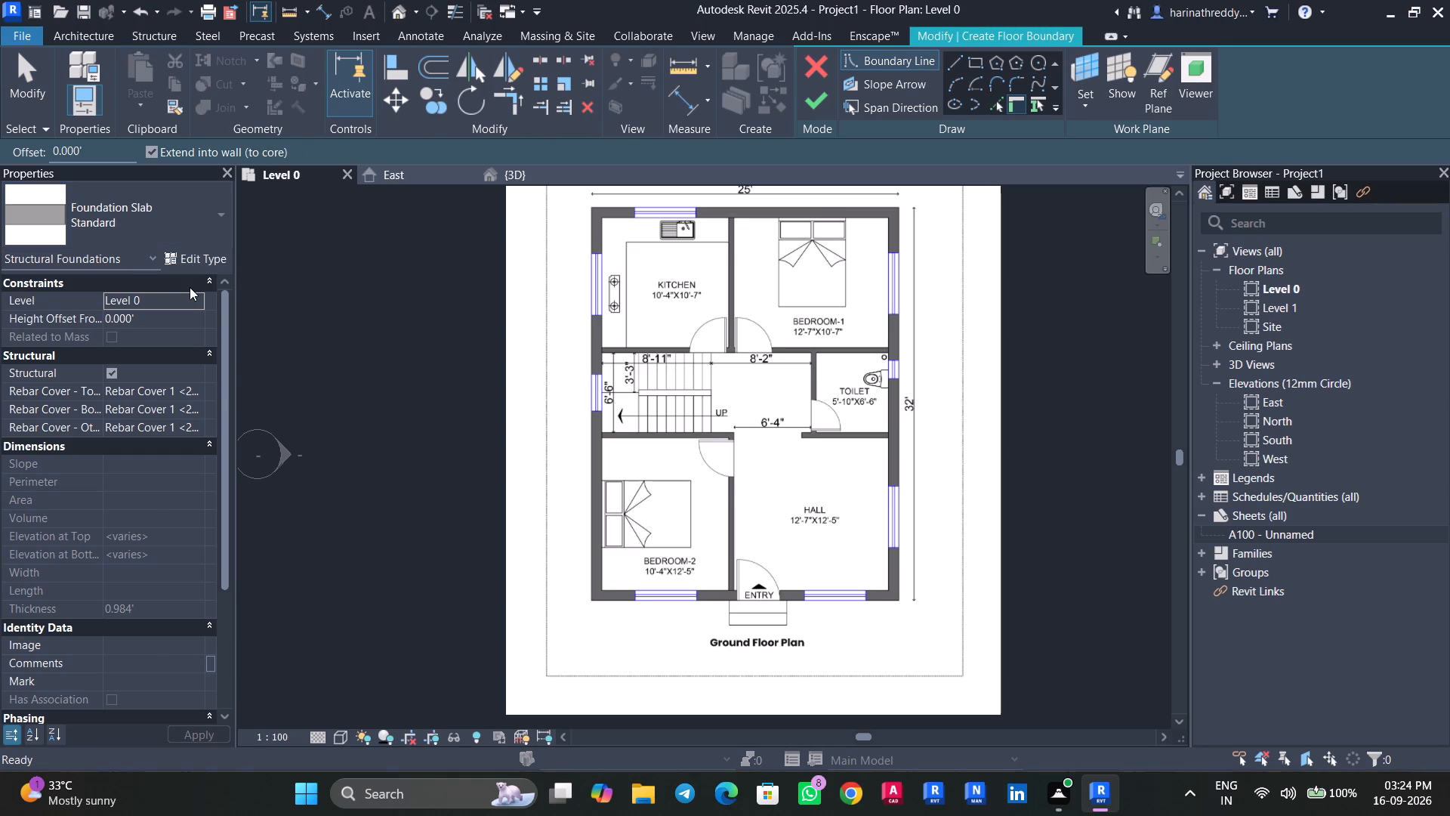
{"action": "left_click", "coordinate": [210, 261]}
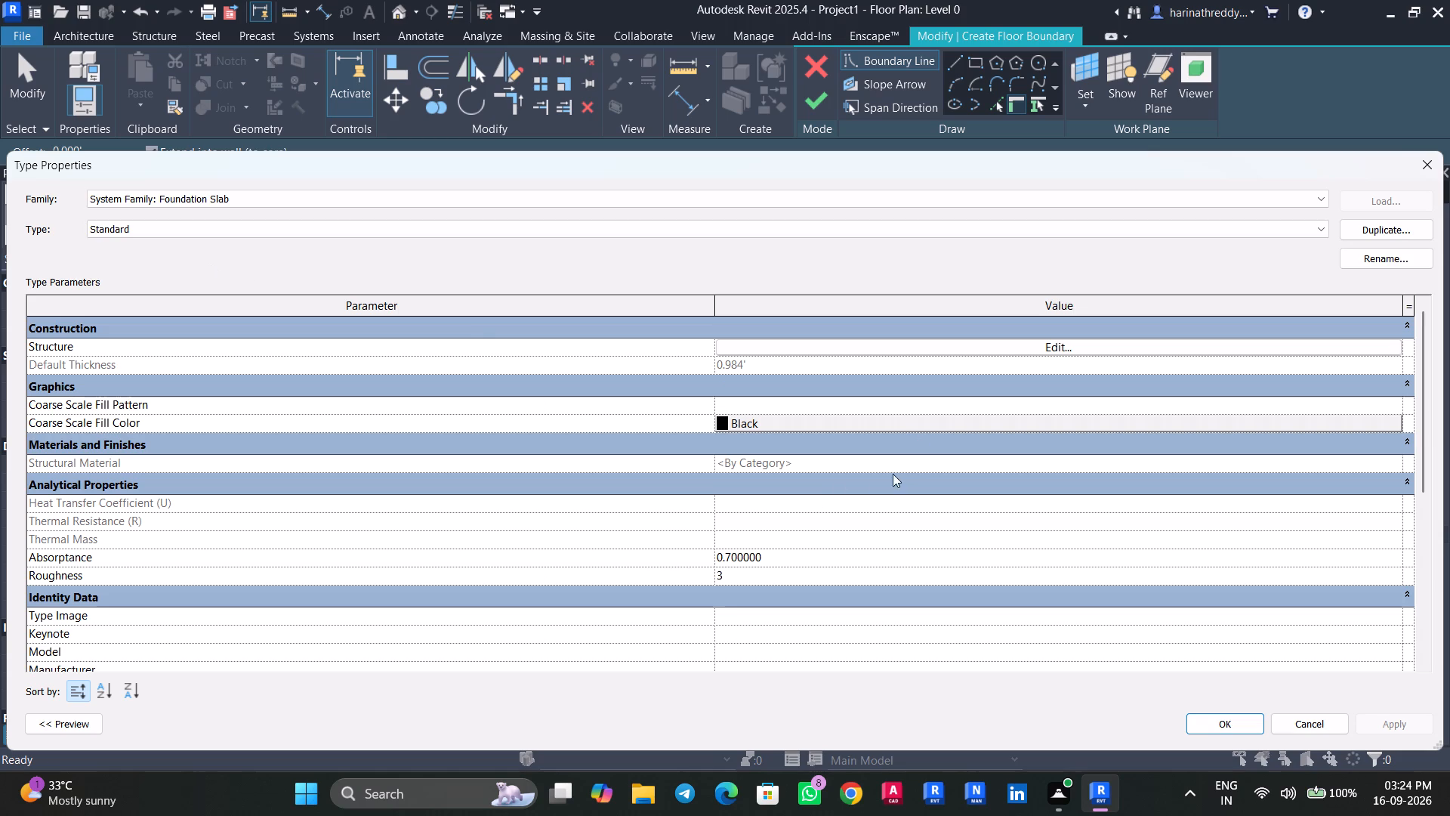
{"action": "scroll", "coordinate": [813, 482], "scroll_direction": "down", "scroll_amount": 6}
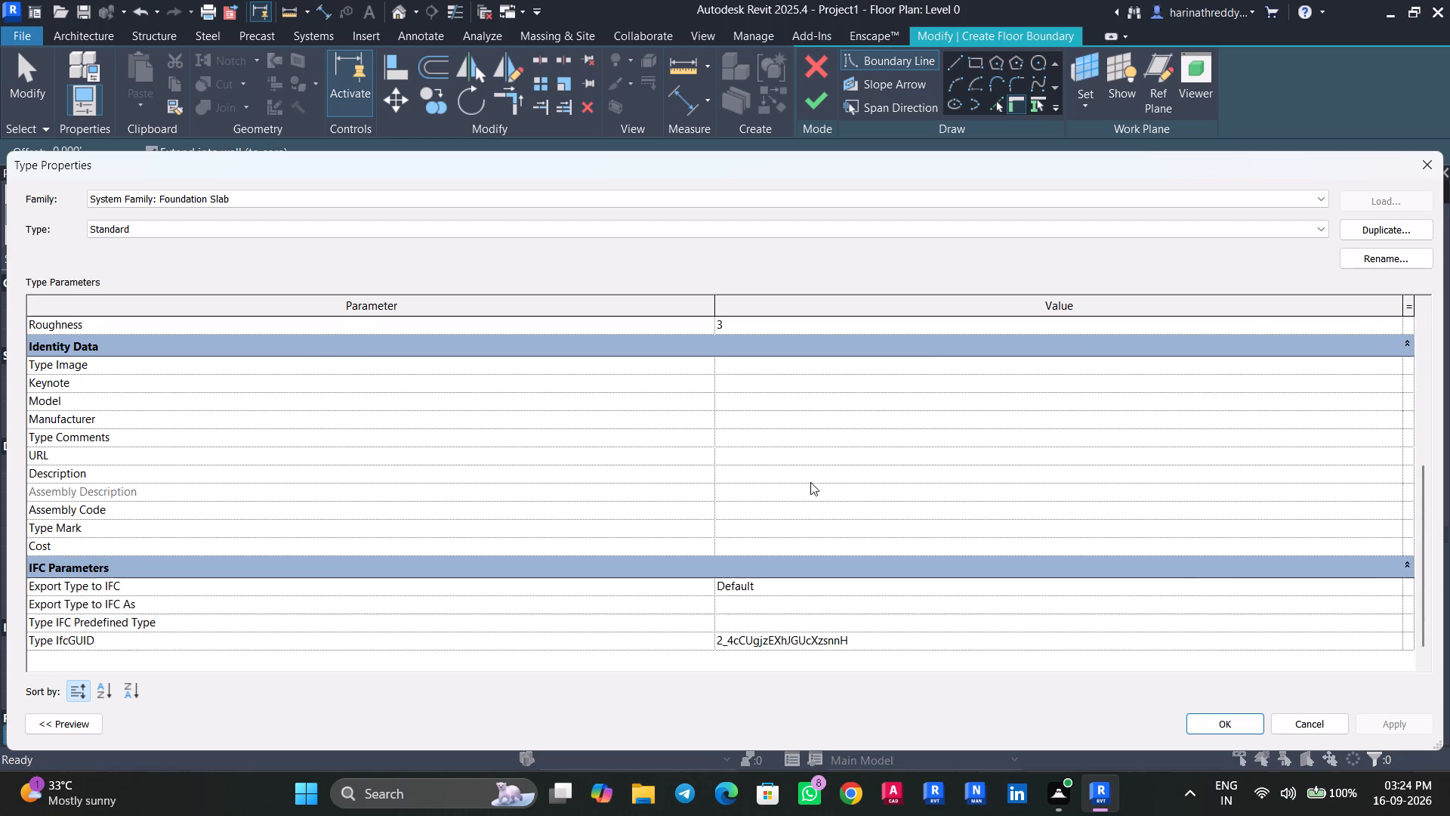
{"action": "scroll", "coordinate": [859, 439], "scroll_direction": "up", "scroll_amount": 8}
{"action": "left_click", "coordinate": [1037, 348]}
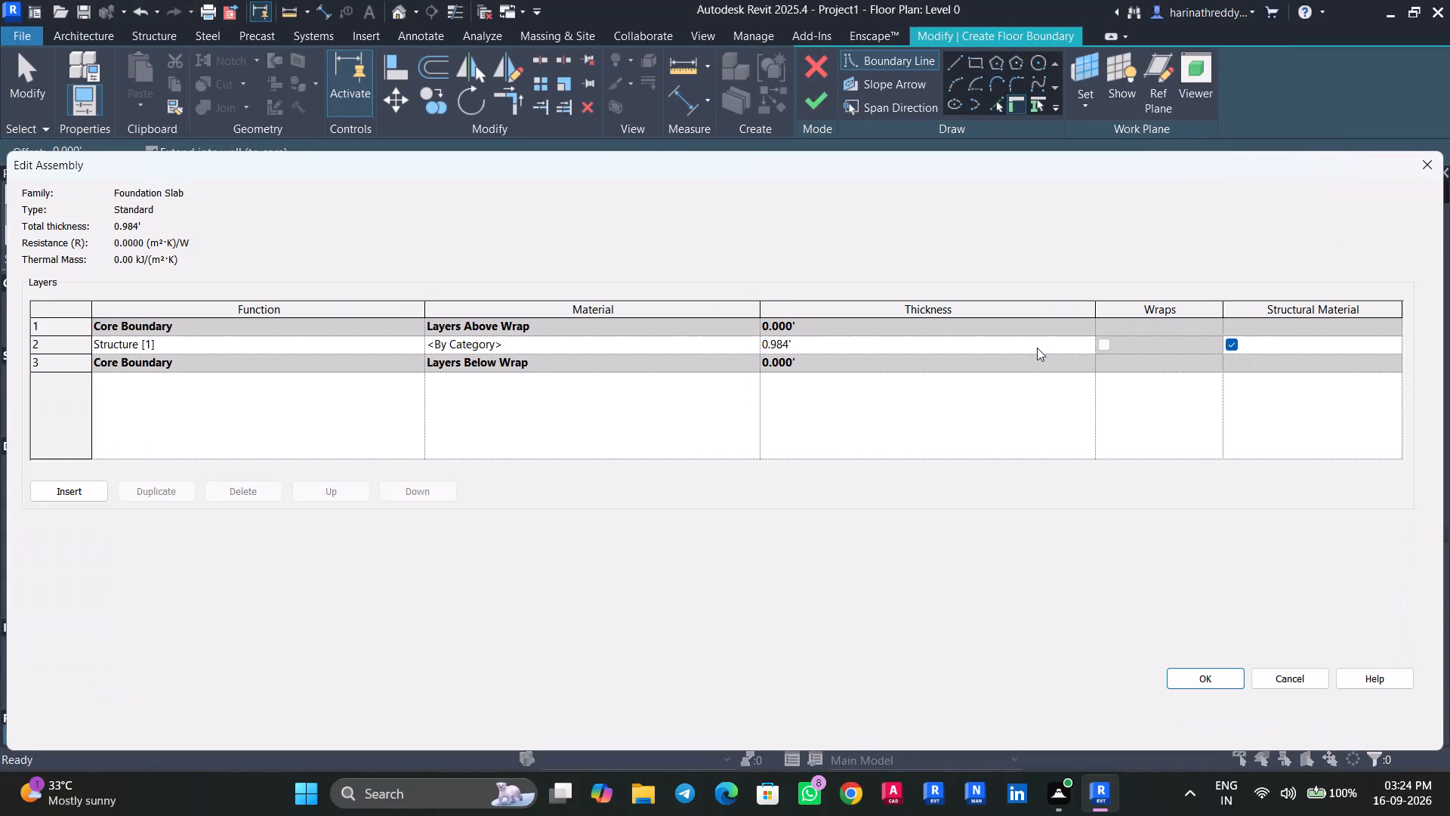
{"action": "left_click", "coordinate": [1427, 167]}
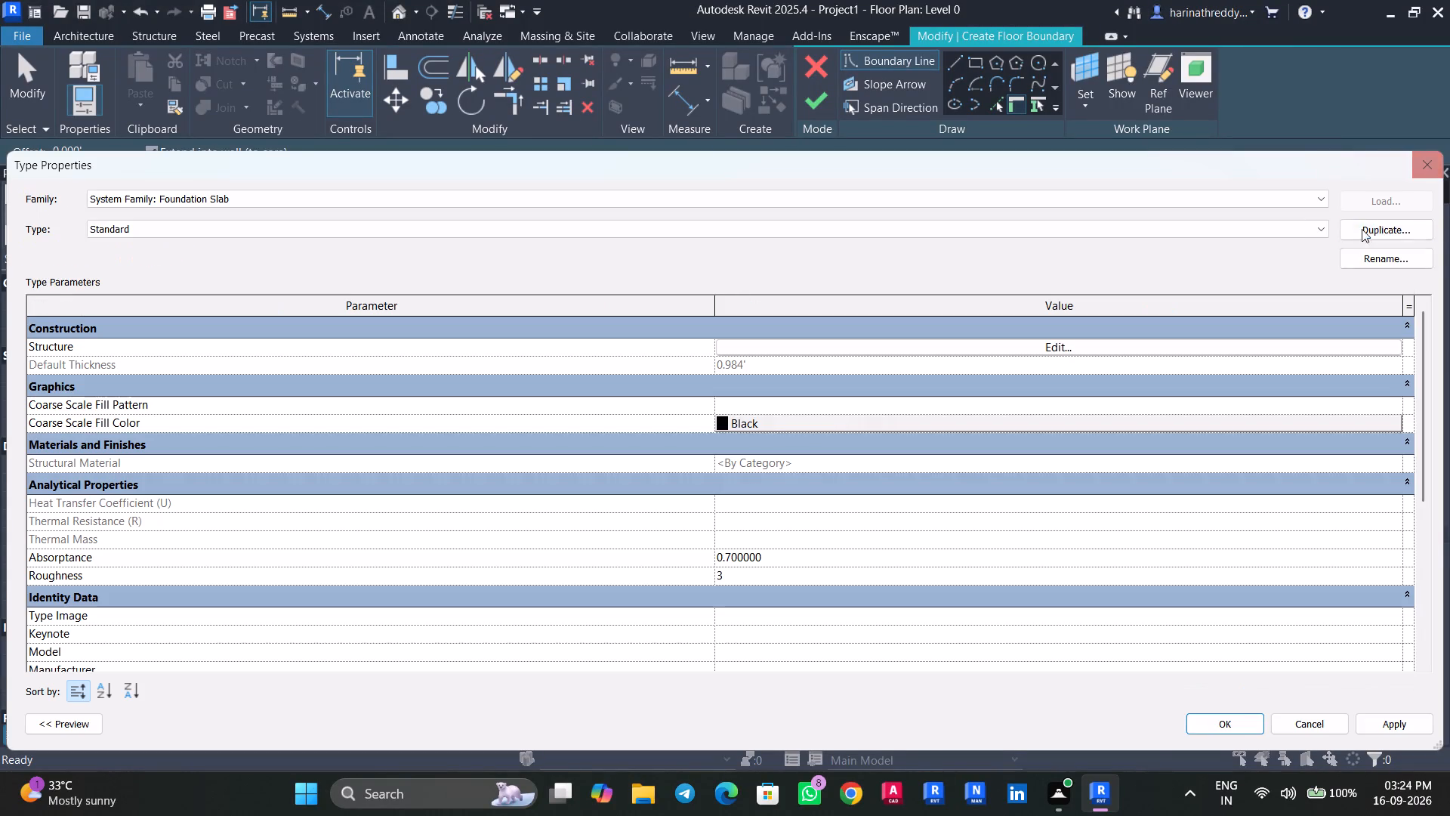
{"action": "left_click", "coordinate": [1362, 237]}
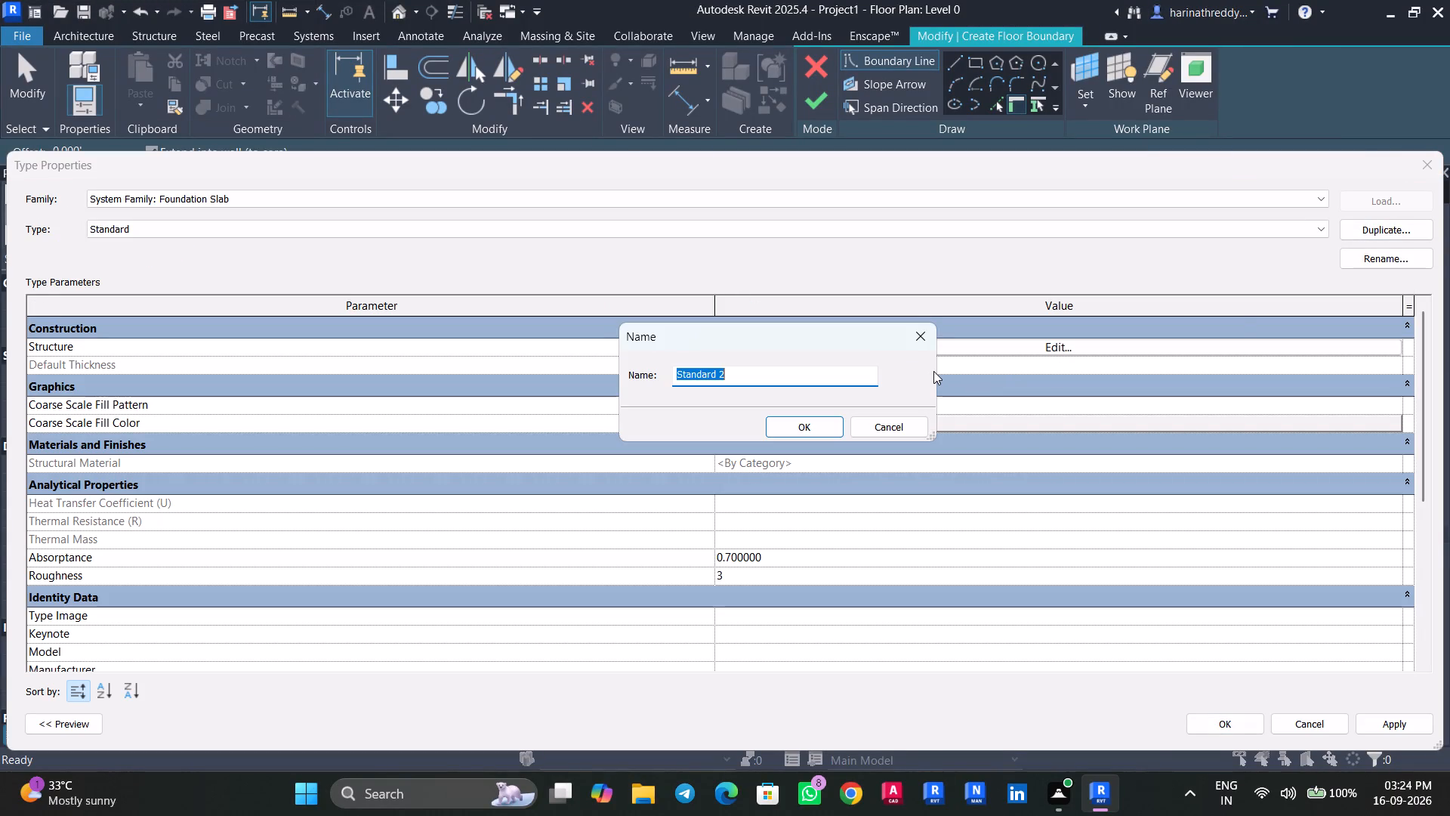
{"action": "type", "text": "SLA"}
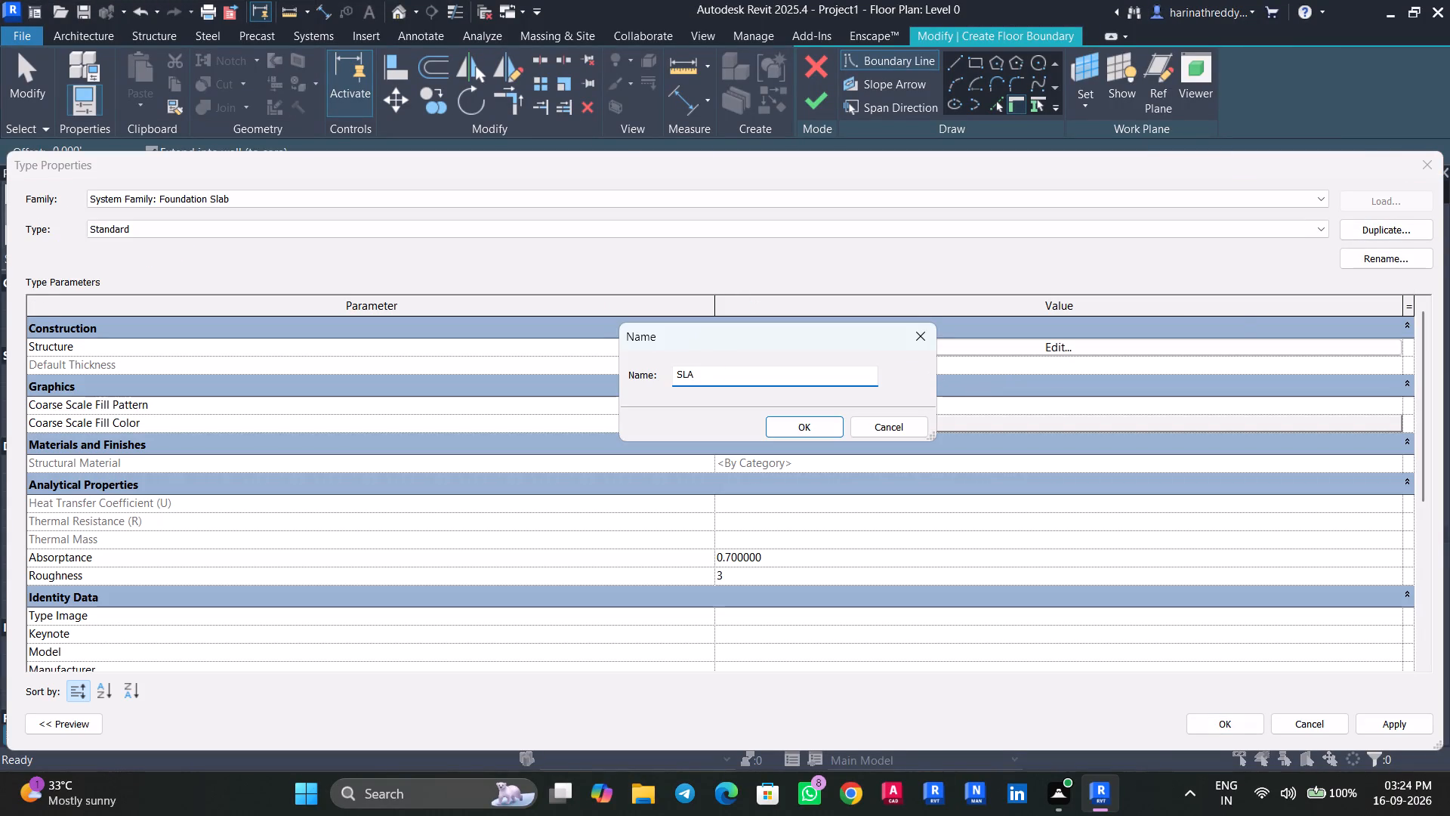
{"action": "key", "text": "b"}
{"action": "left_click", "coordinate": [790, 433]}
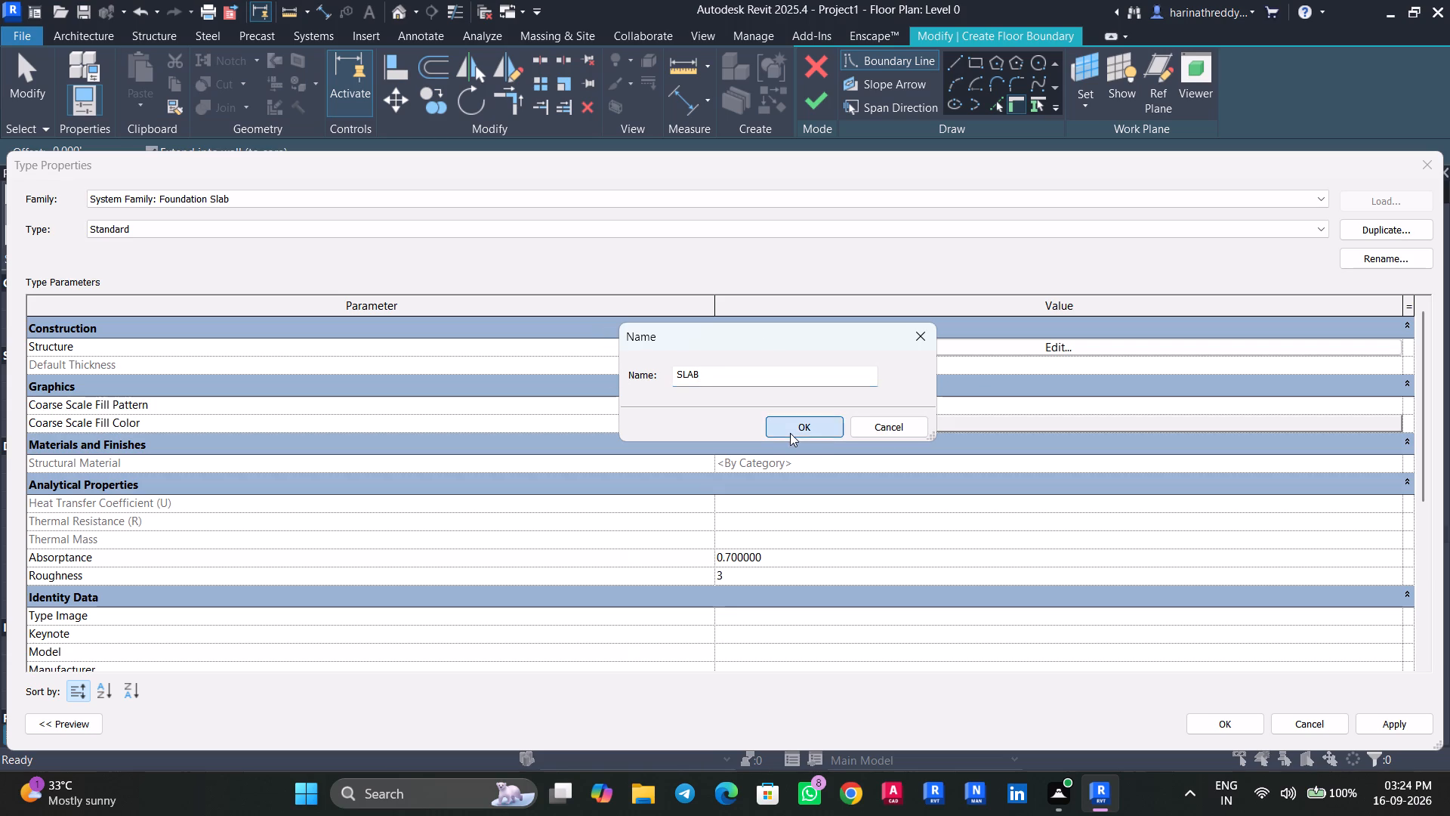
Set the structure layer thickness of the SLAB foundation type to 150 mm and apply the type changes.
{"action": "left_click", "coordinate": [892, 345]}
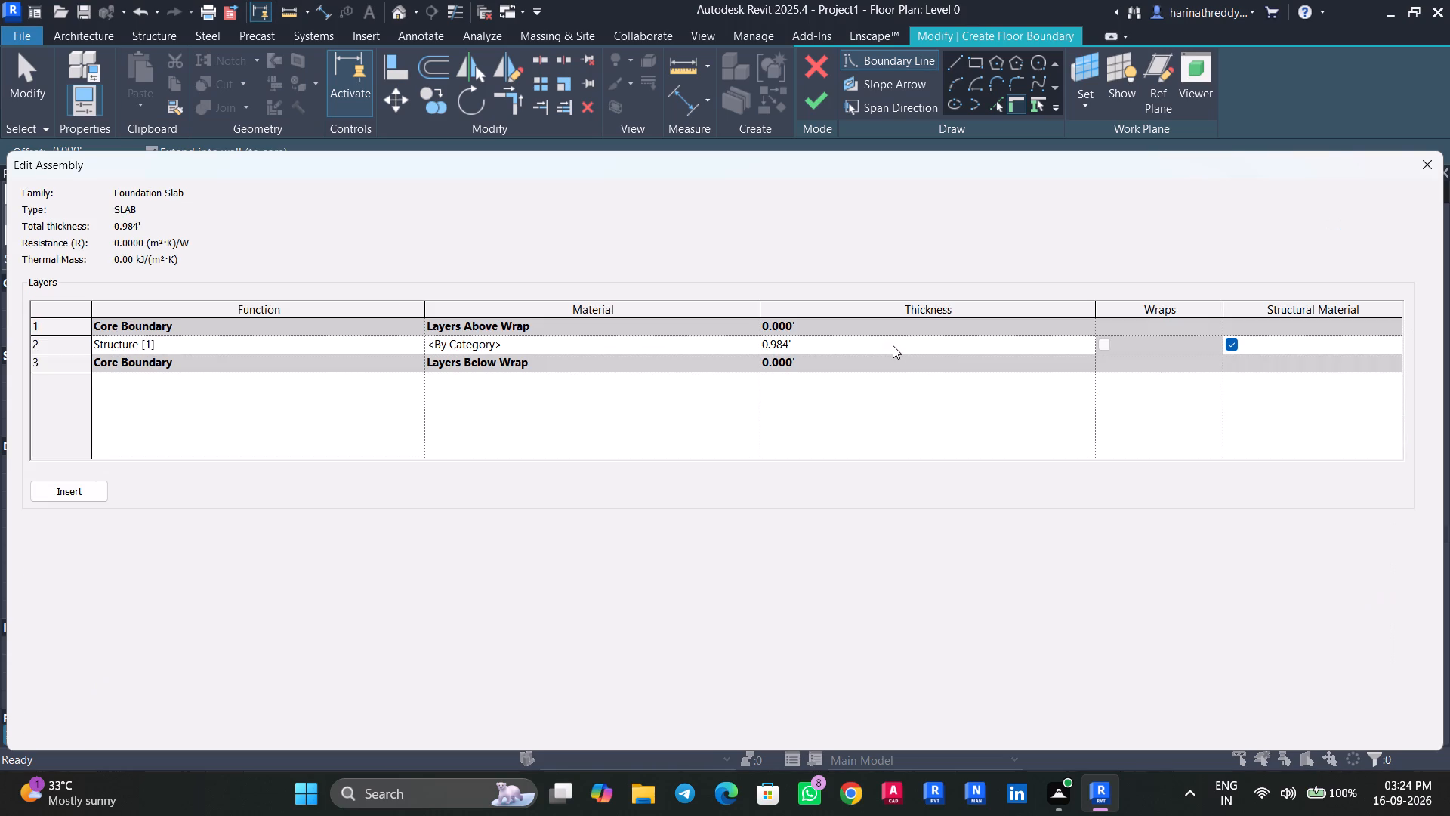
{"action": "left_click", "coordinate": [893, 345]}
{"action": "type", "text": "15"}
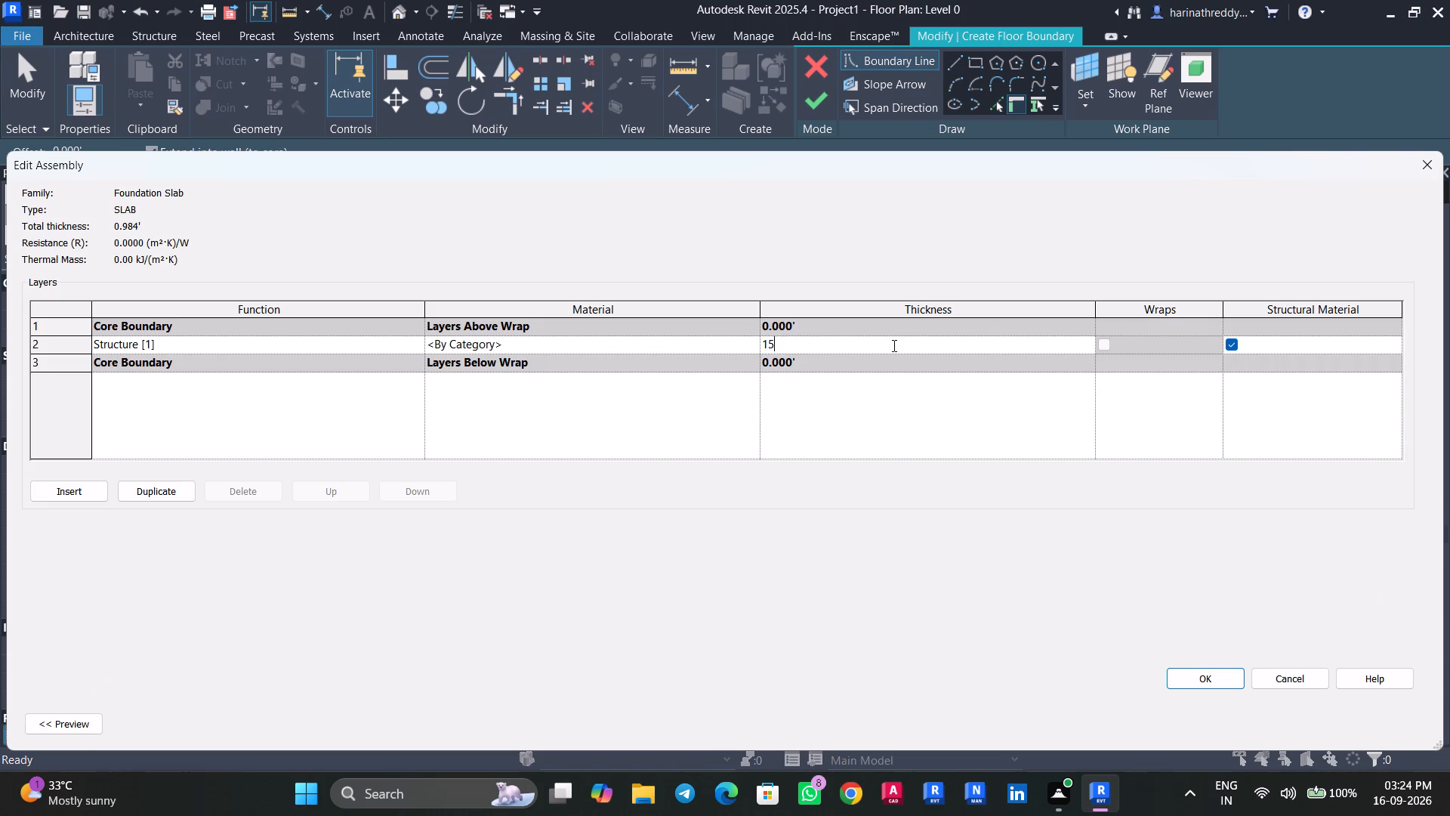
{"action": "key", "text": "0"}
{"action": "type", "text": "MM"}
{"action": "key", "text": "Return"}
{"action": "left_click", "coordinate": [1203, 687]}
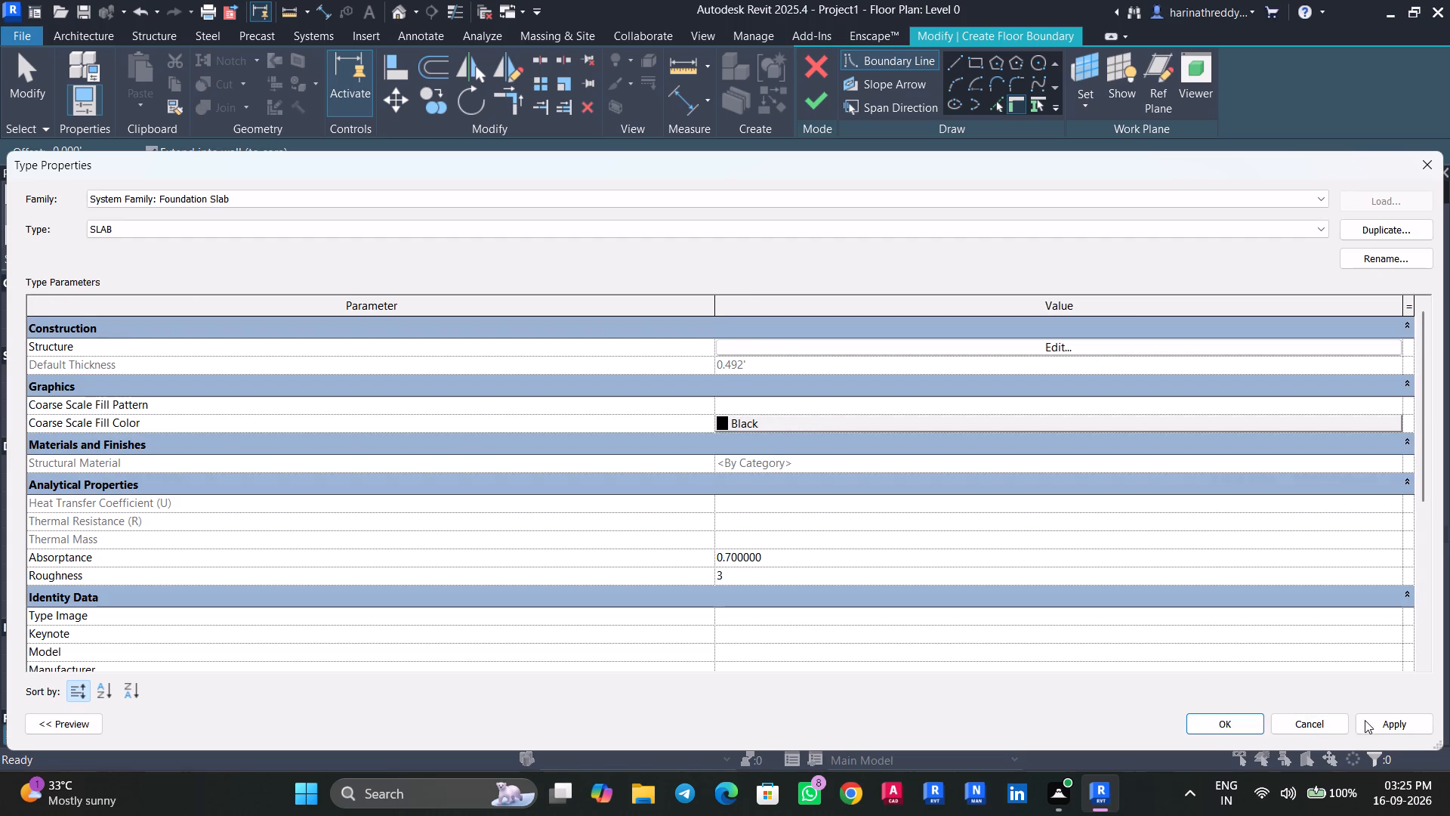
{"action": "left_click", "coordinate": [1368, 719]}
{"action": "left_click", "coordinate": [1255, 723]}
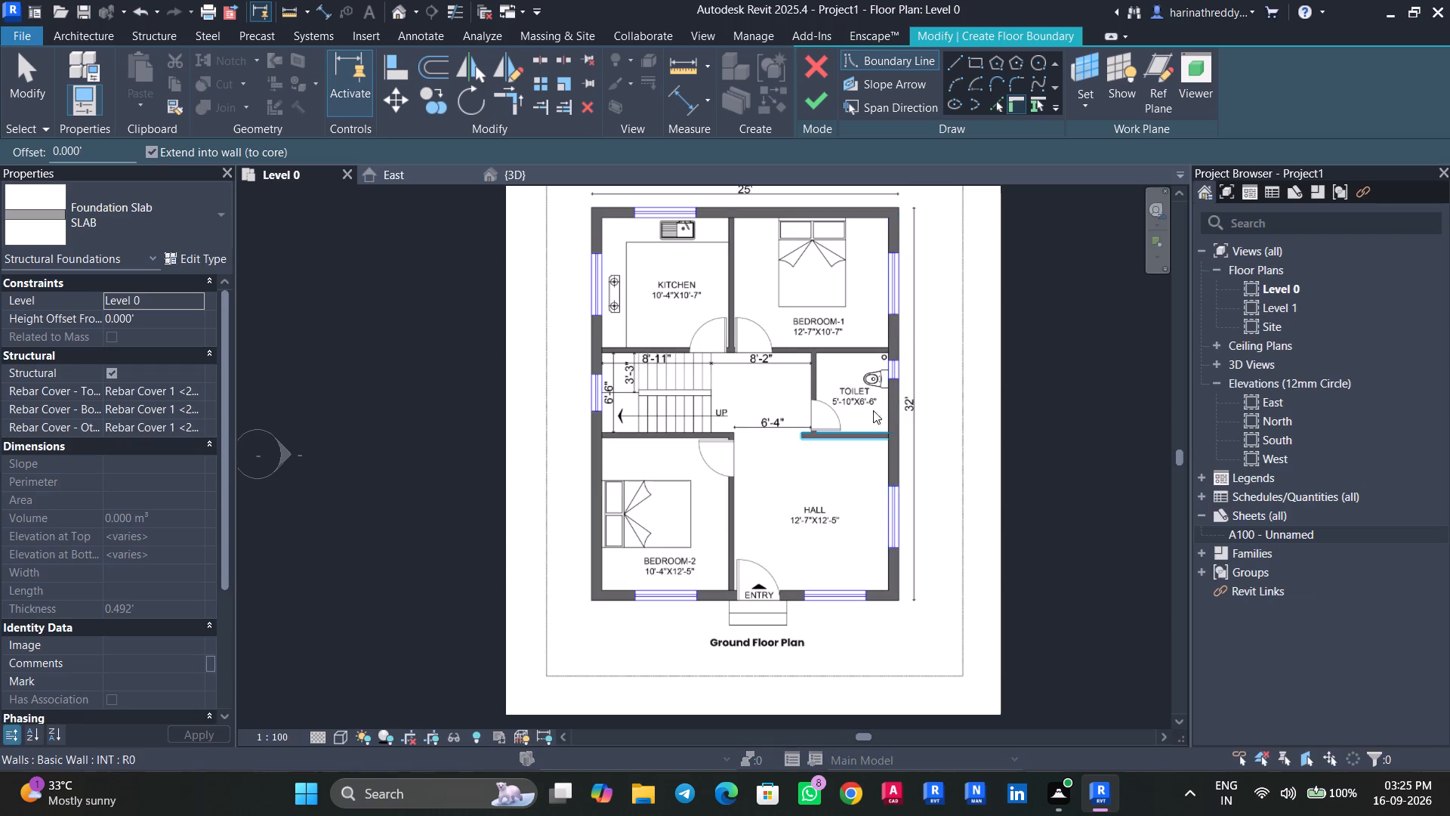
Sketch a rectangular SLAB boundary between opposite outer corners of the exterior walls, from the kitchen corner to the hall corner, and finish it.
{"action": "left_click", "coordinate": [979, 66]}
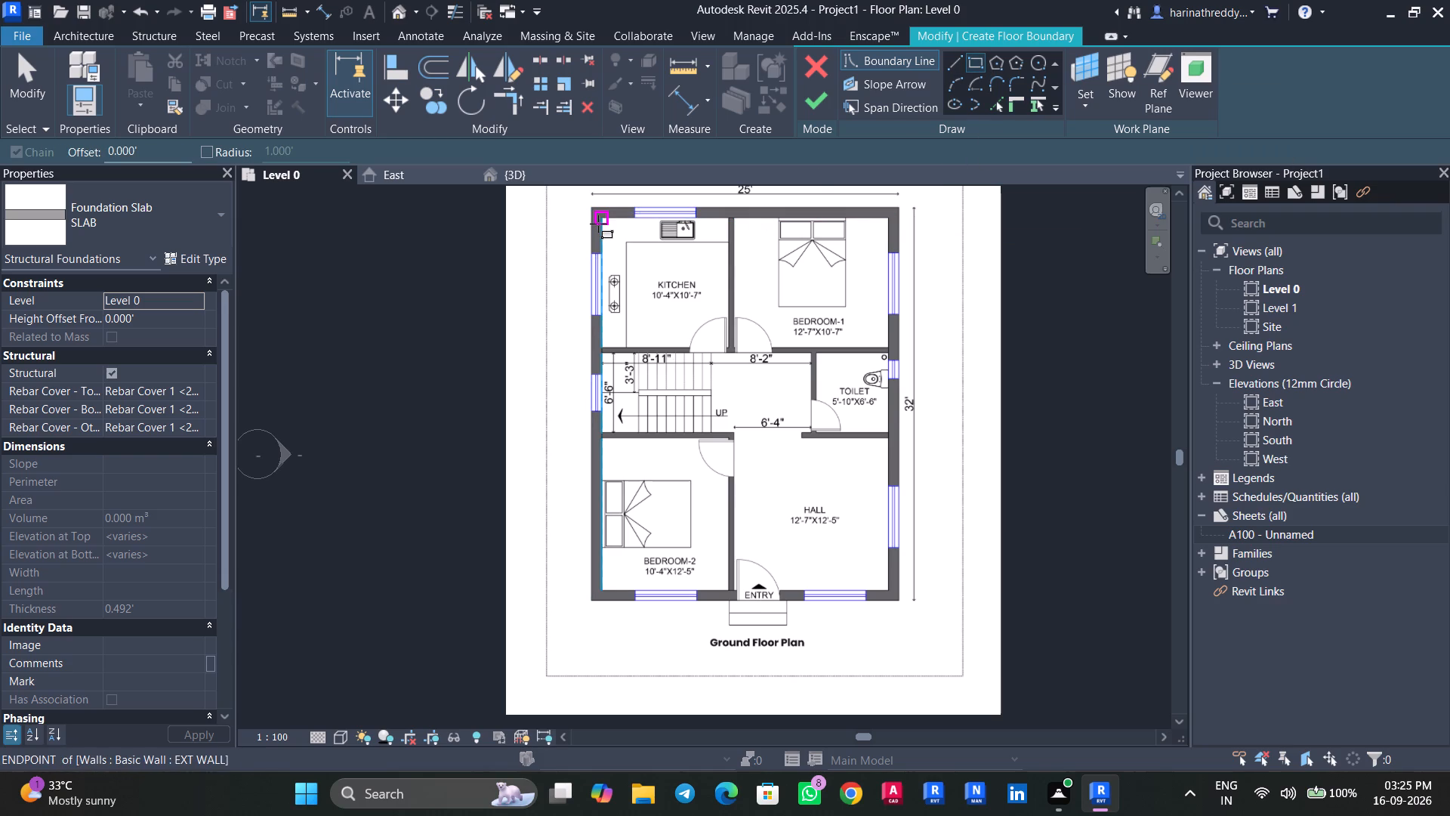
{"action": "scroll", "coordinate": [598, 224], "scroll_direction": "up", "scroll_amount": 2}
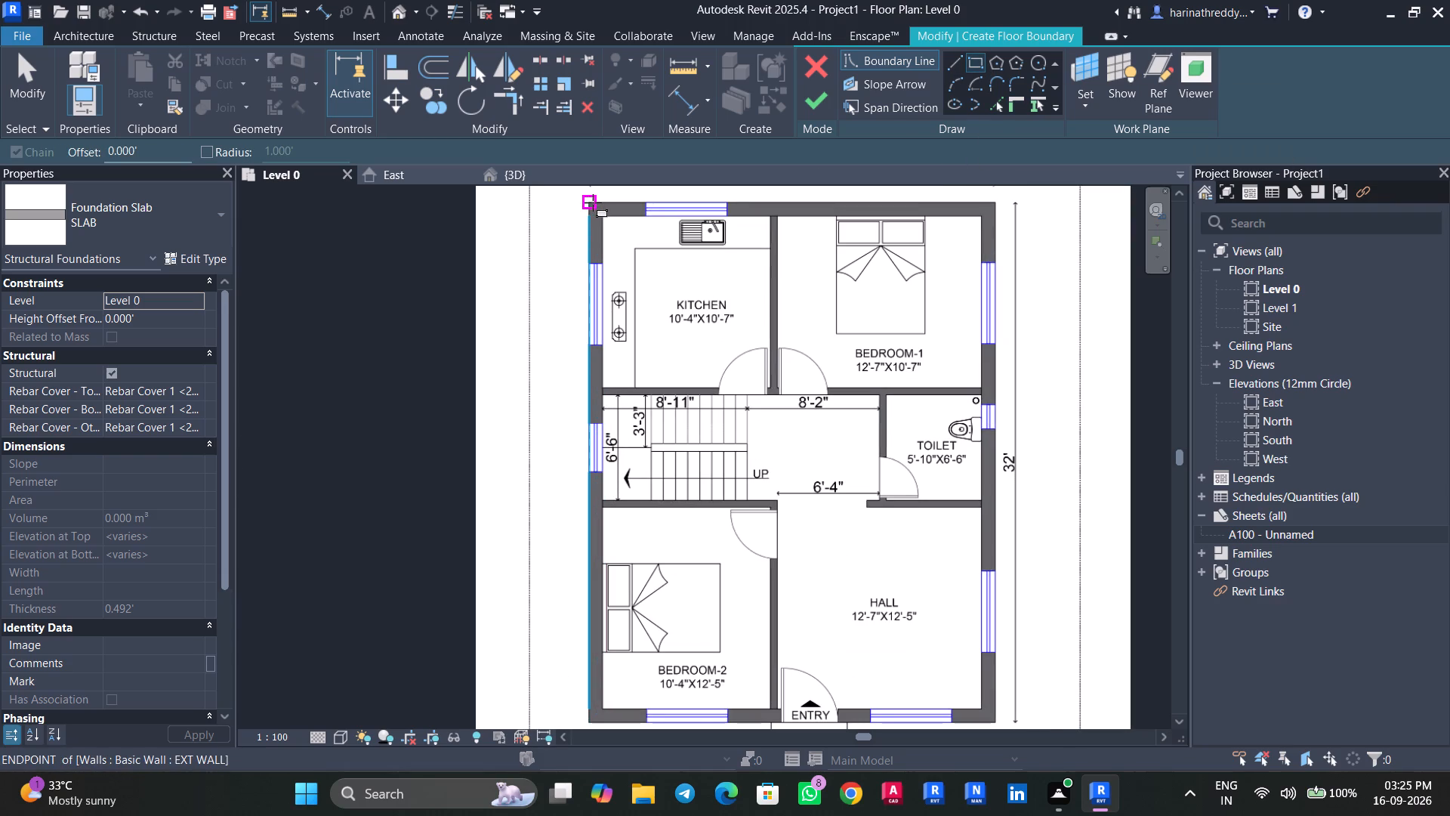
{"action": "left_click", "coordinate": [593, 202]}
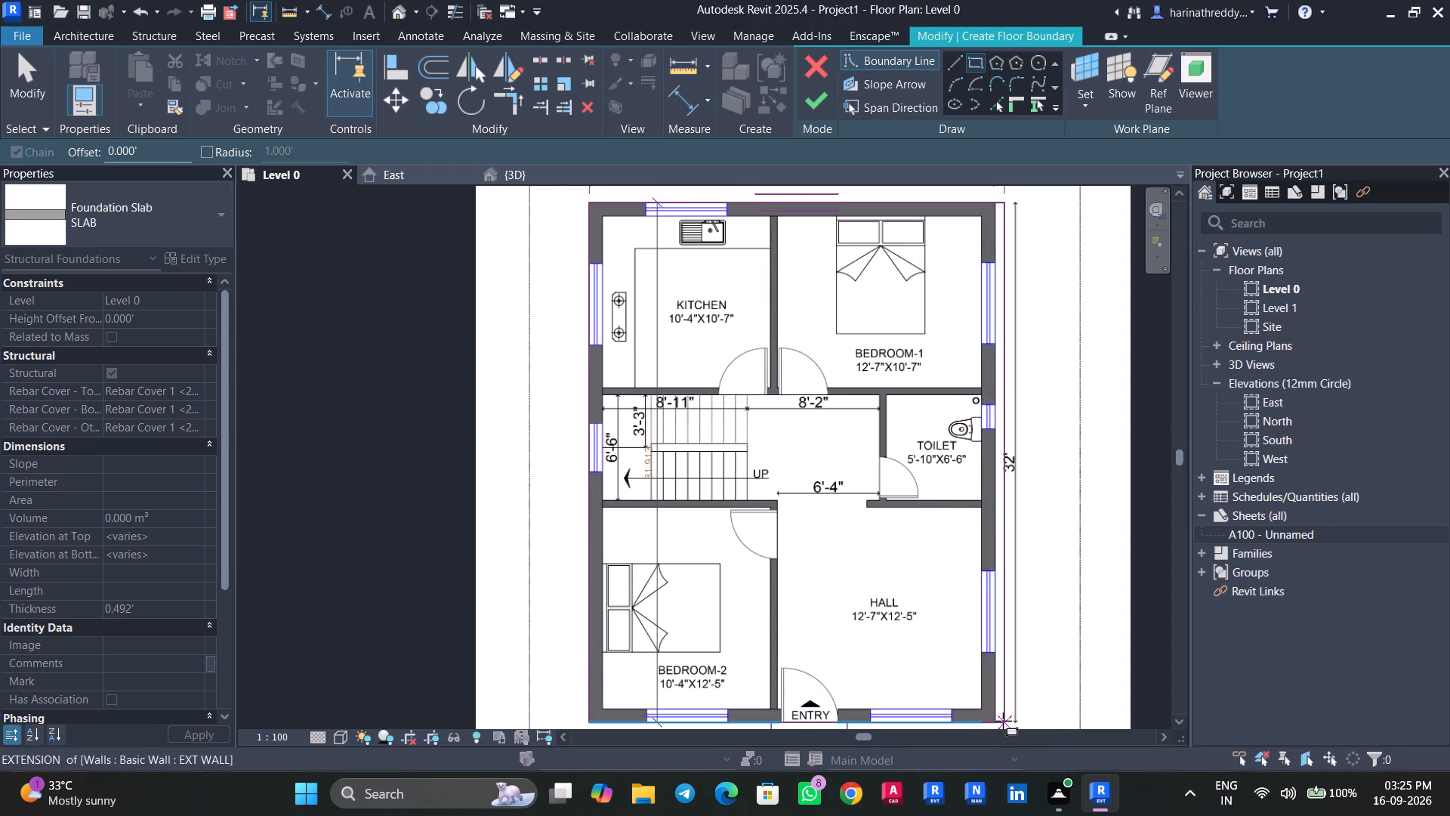
{"action": "scroll", "coordinate": [1003, 721], "scroll_direction": "up", "scroll_amount": 7}
{"action": "middle_click_drag", "start_coordinate": [1003, 721], "coordinate": [977, 644]}
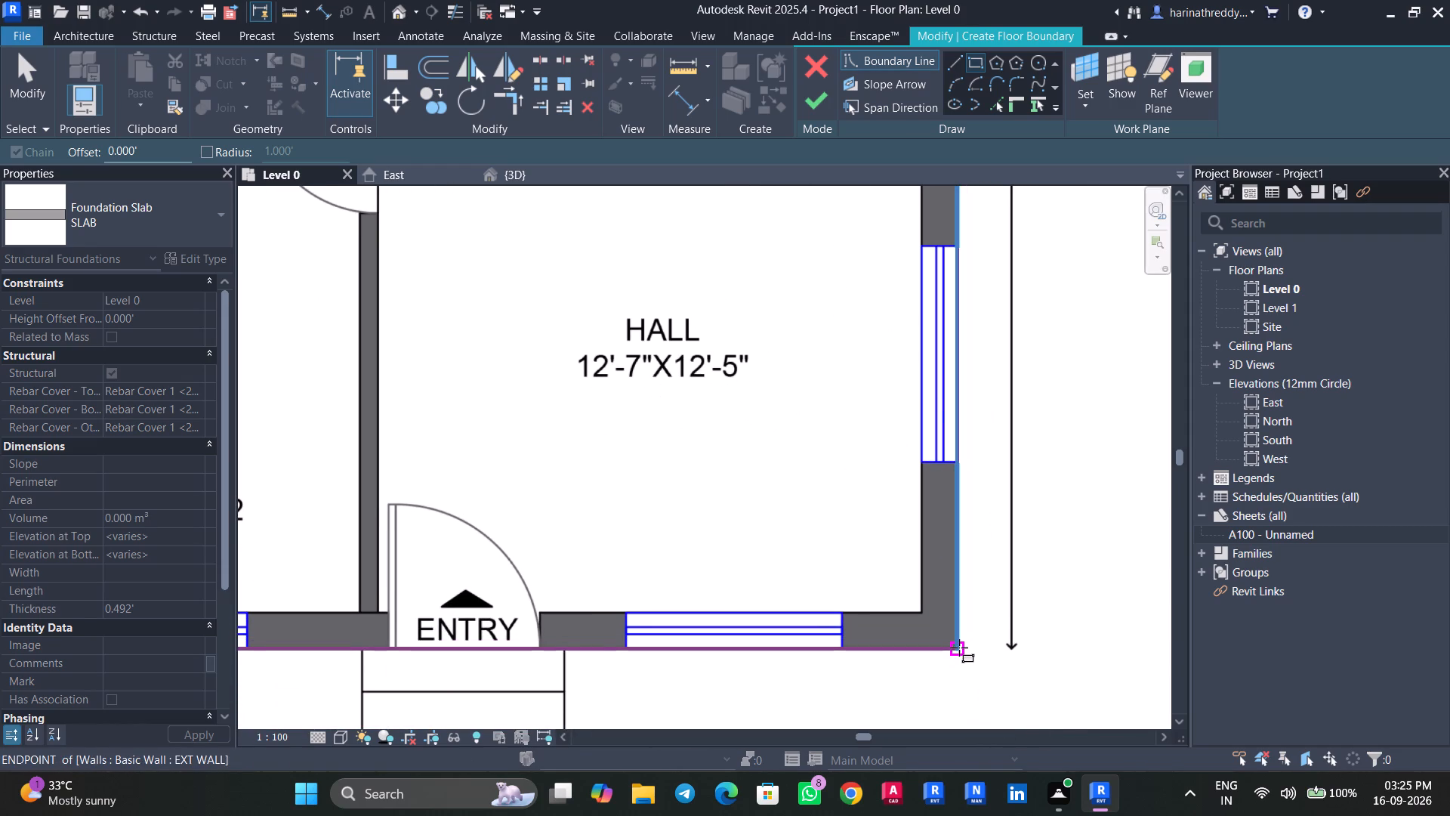
{"action": "left_click", "coordinate": [959, 648]}
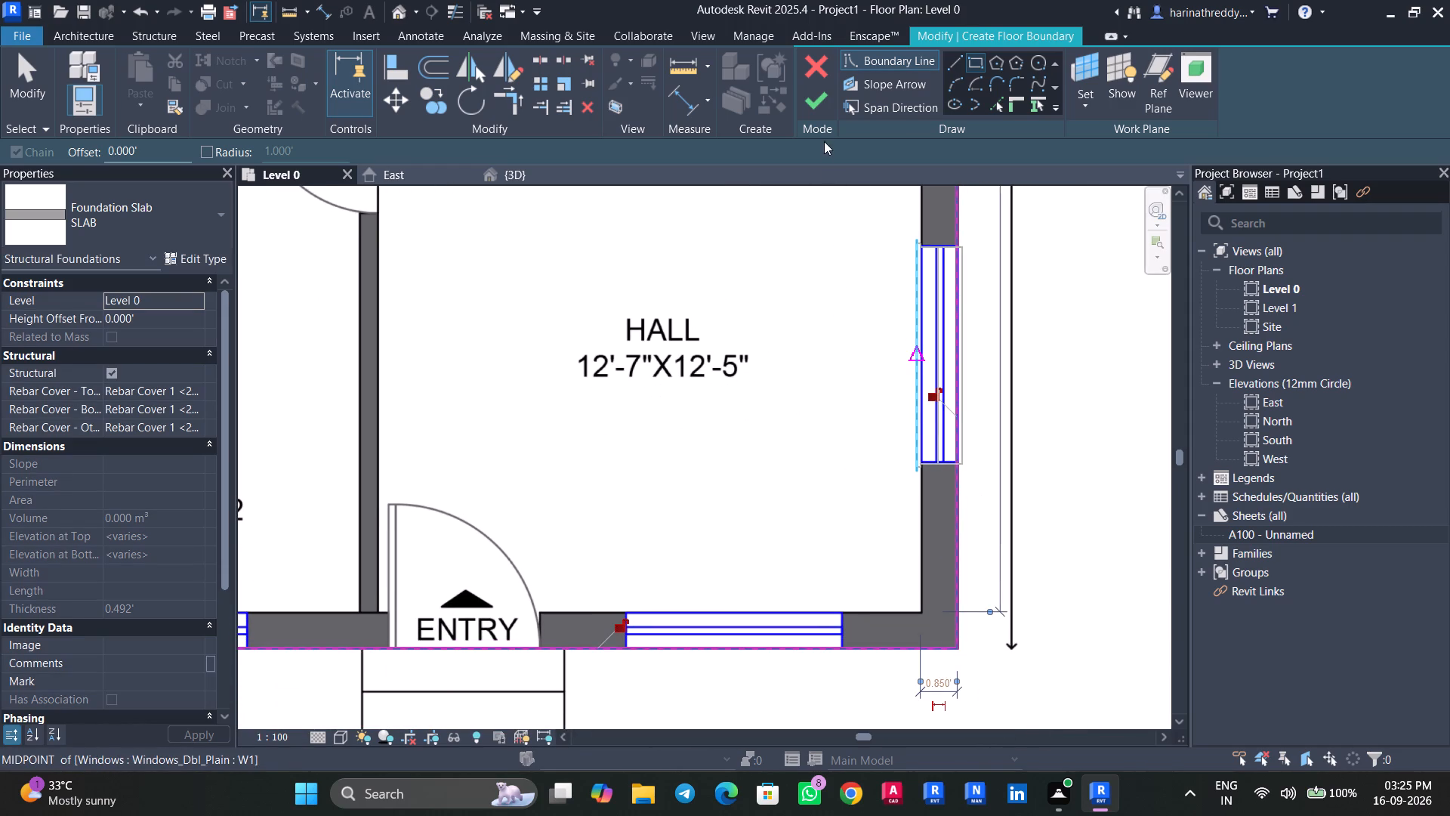
{"action": "left_click", "coordinate": [819, 104]}
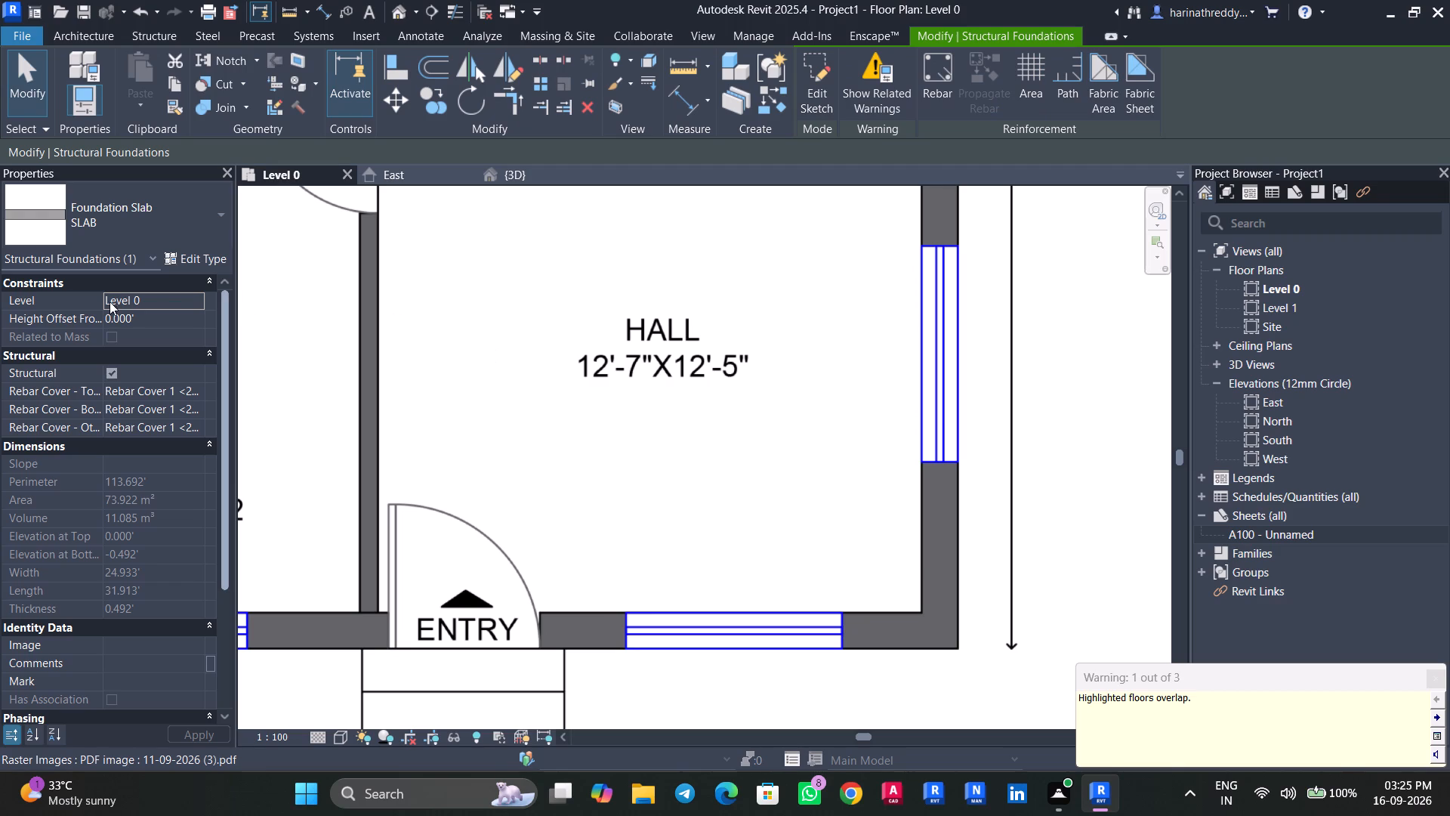
Set the foundation slab's level to Level 1 and check its placement on top of the walls in the 3D view.
{"action": "left_click", "coordinate": [196, 302]}
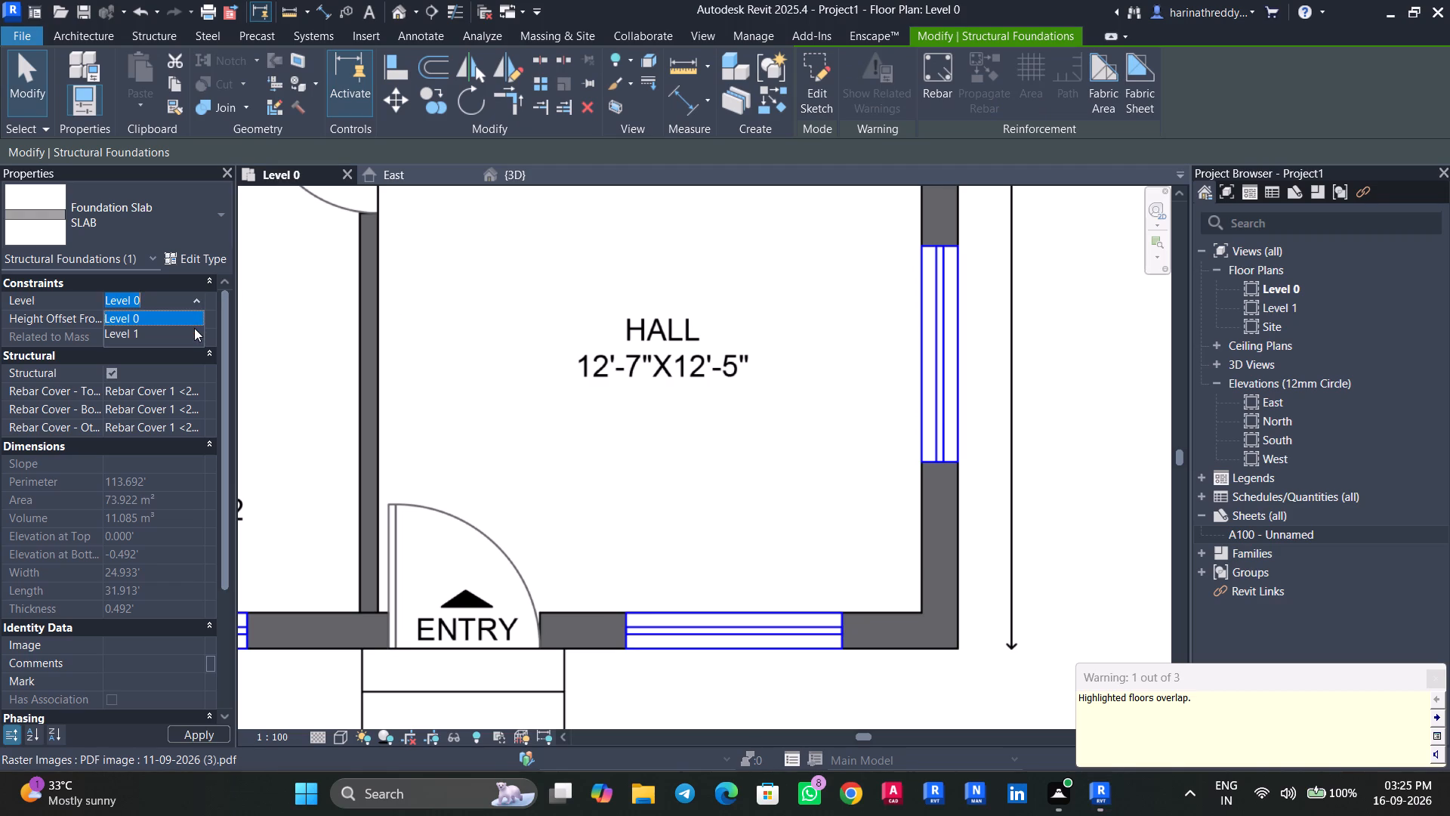
{"action": "left_click", "coordinate": [190, 332]}
{"action": "scroll", "coordinate": [760, 376], "scroll_direction": "down", "scroll_amount": 4}
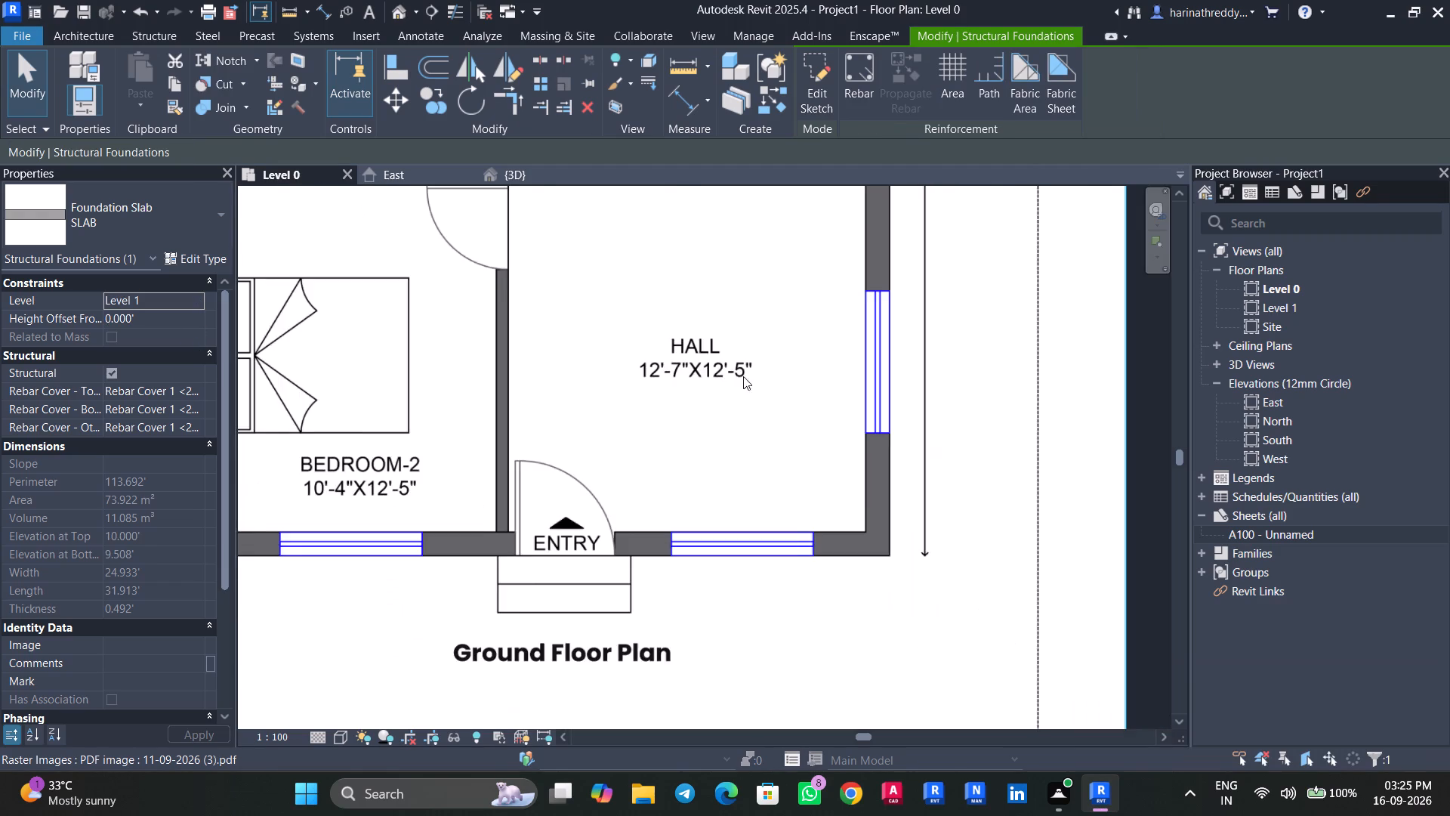
{"action": "left_click", "coordinate": [520, 179]}
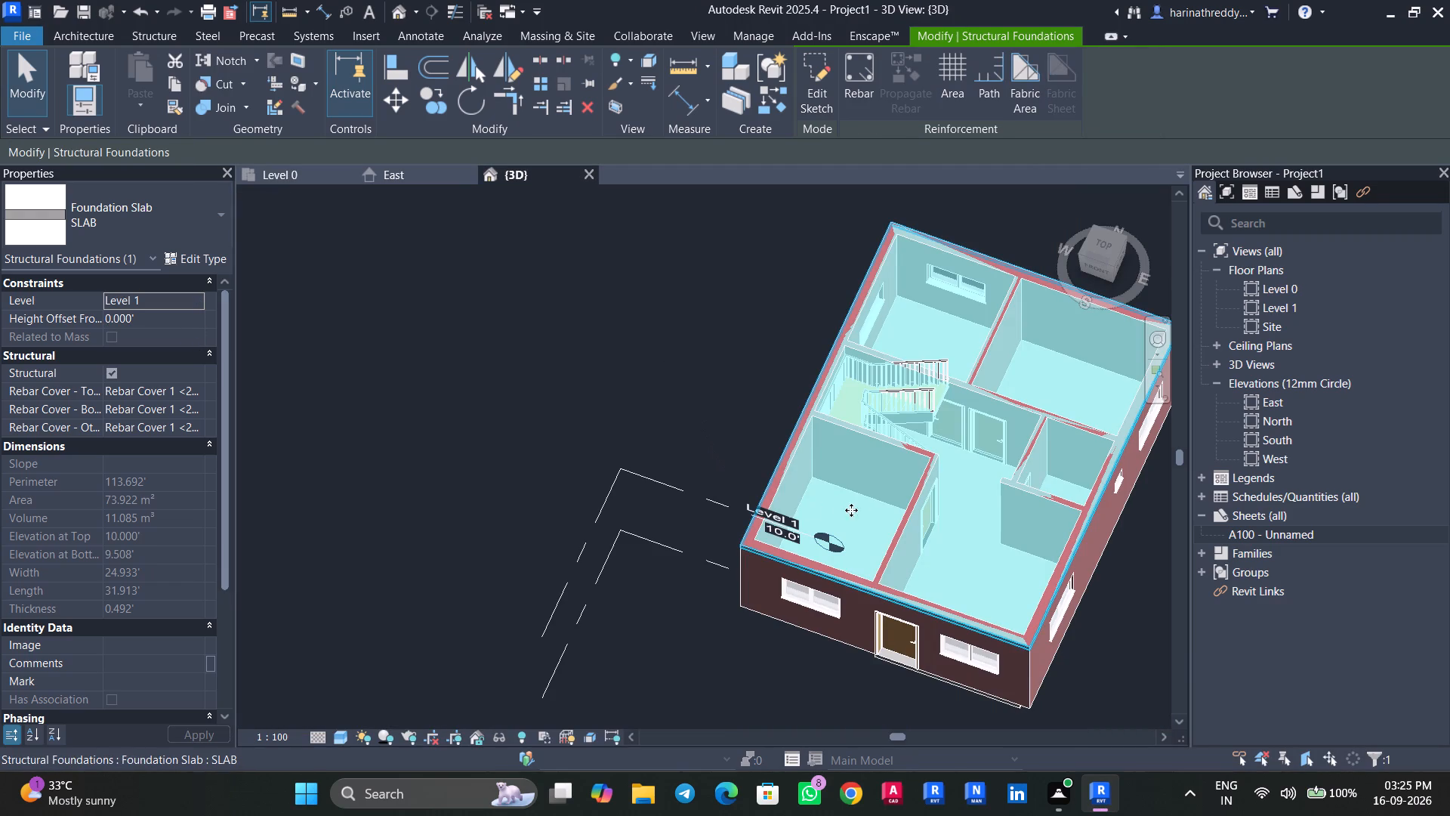
{"action": "middle_click_drag", "start_coordinate": [914, 509], "coordinate": [712, 482], "text": "shift"}
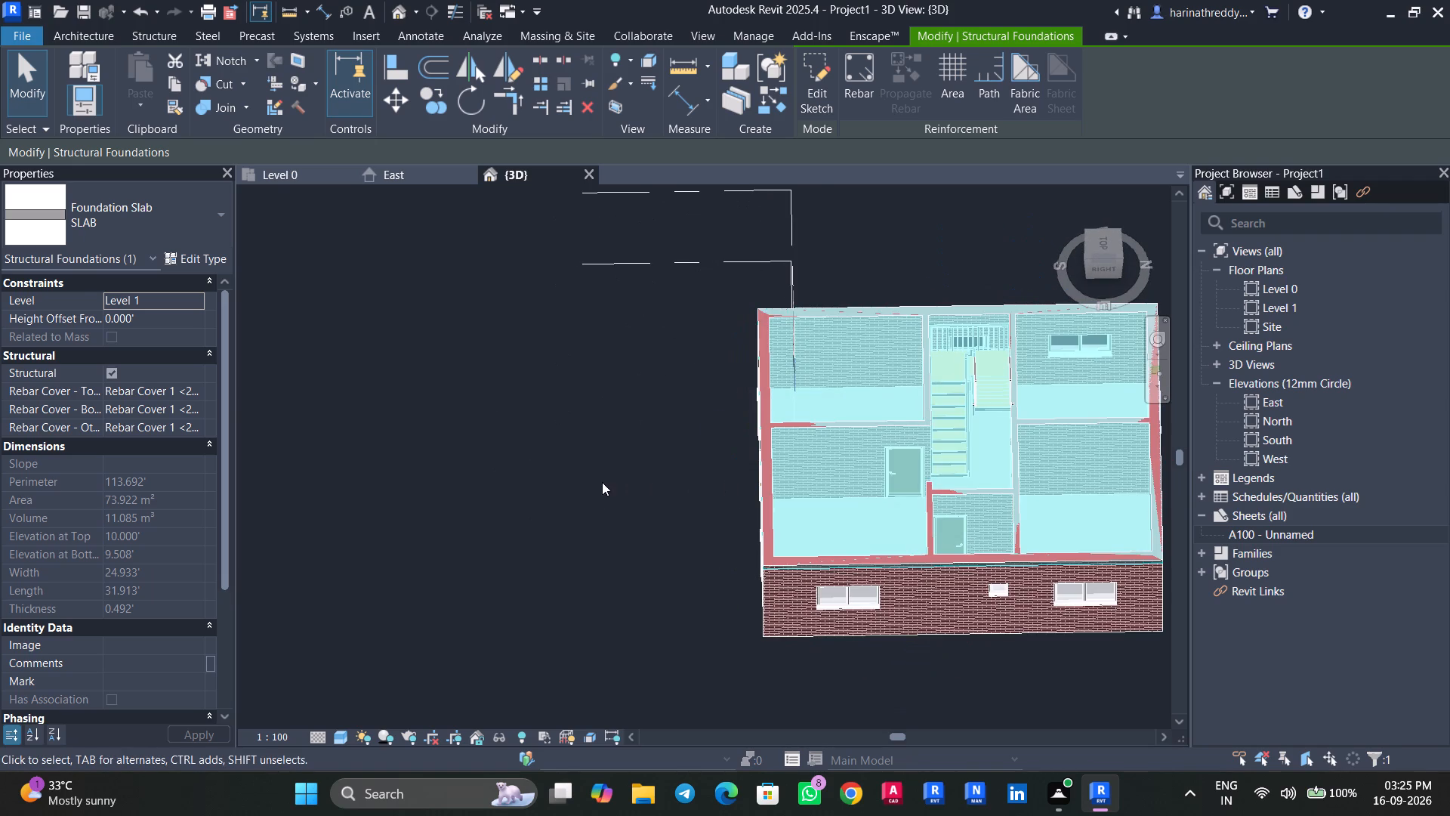
{"action": "left_click", "coordinate": [587, 478]}
{"action": "middle_click_drag", "start_coordinate": [915, 550], "coordinate": [800, 361]}
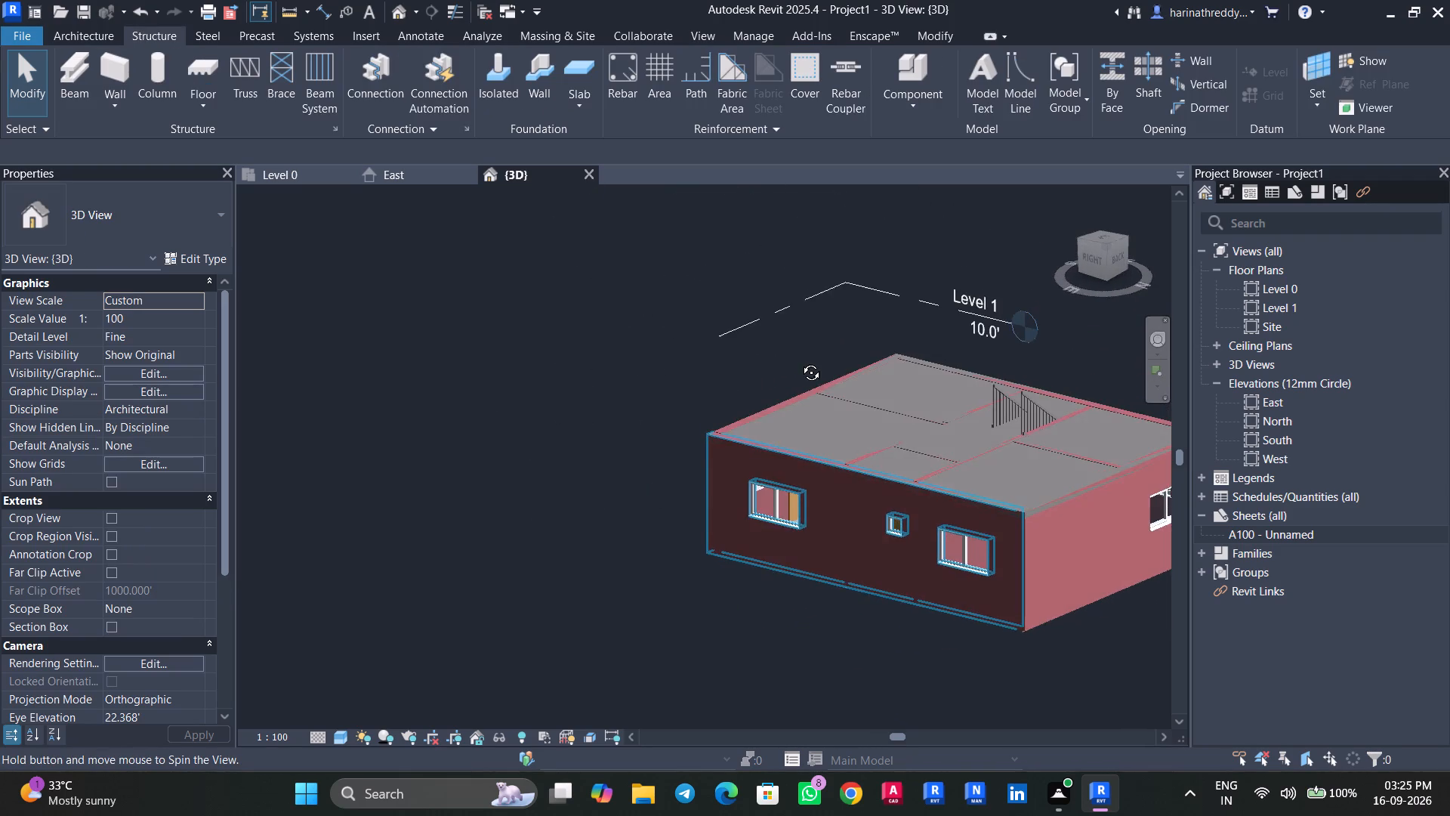
{"action": "middle_click_drag", "start_coordinate": [800, 361], "coordinate": [1139, 568]}
Start a shaft opening in the Level 0 plan, sketching edges along the stairwell's kitchen-side wall and across the stair's open end to the Bedroom-2 wall.
{"action": "left_click", "coordinate": [283, 173]}
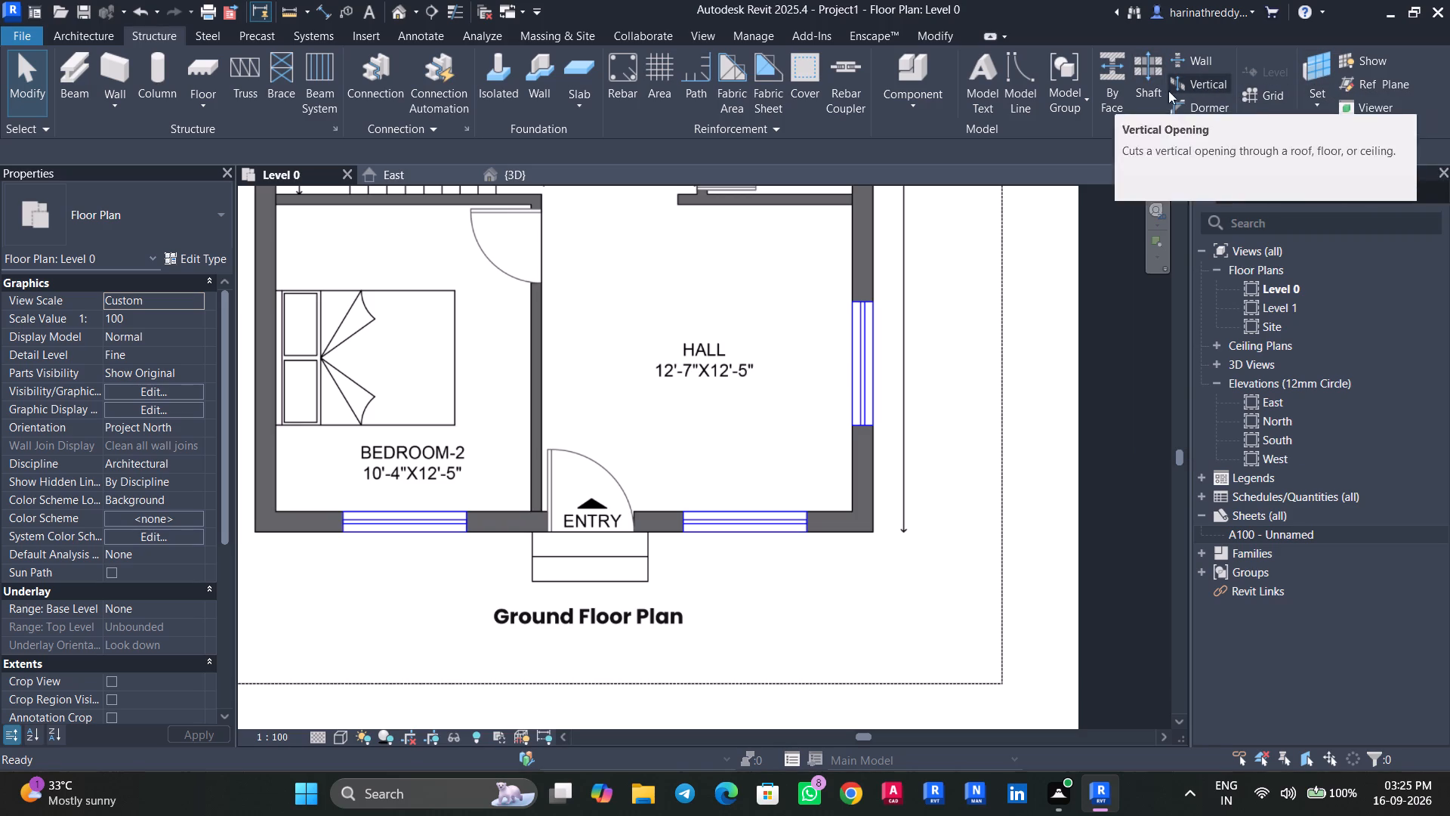
{"action": "left_click", "coordinate": [1149, 81]}
{"action": "middle_click_drag", "start_coordinate": [572, 283], "coordinate": [699, 503]}
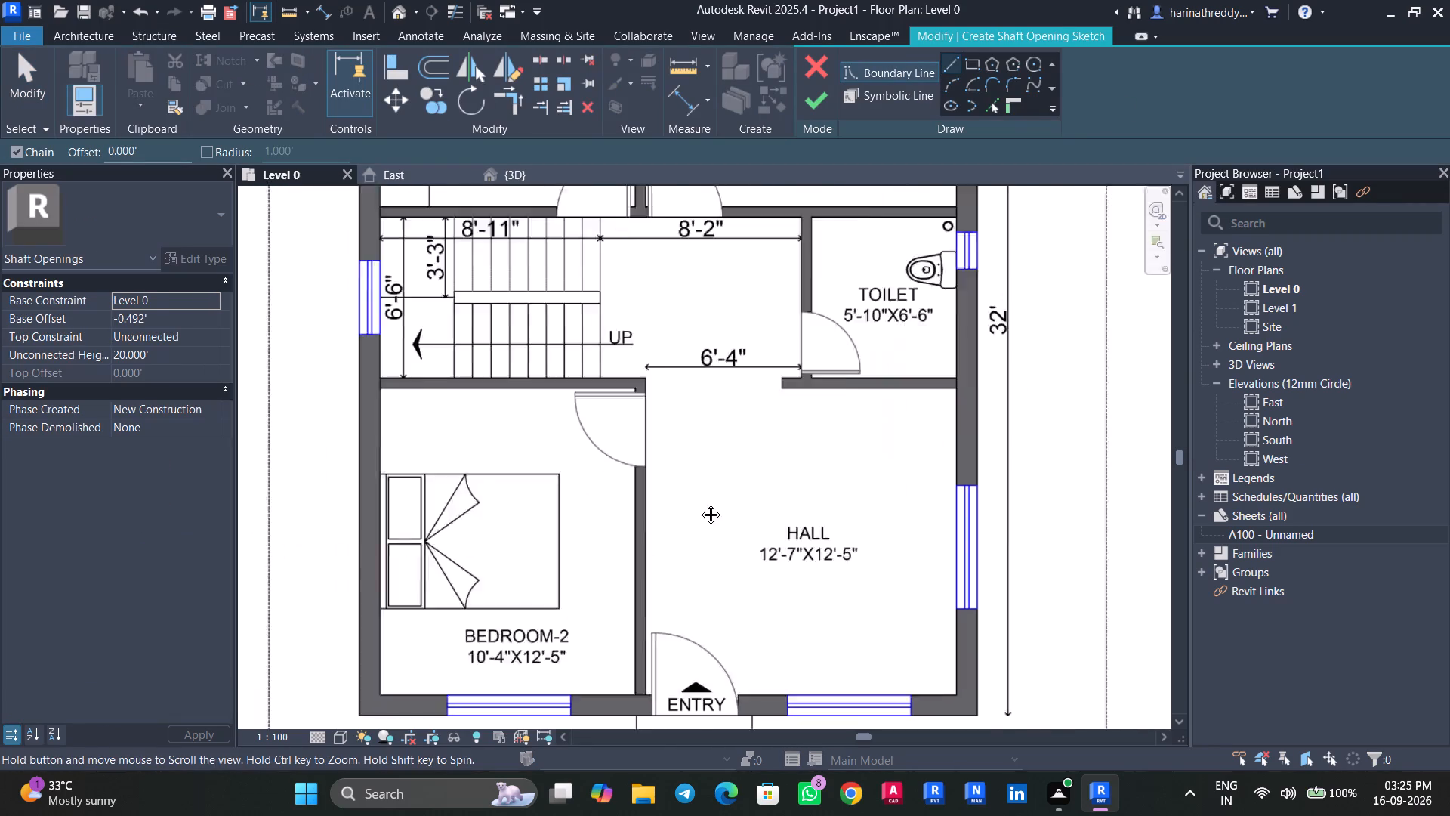
{"action": "middle_click_drag", "start_coordinate": [699, 503], "coordinate": [743, 583]}
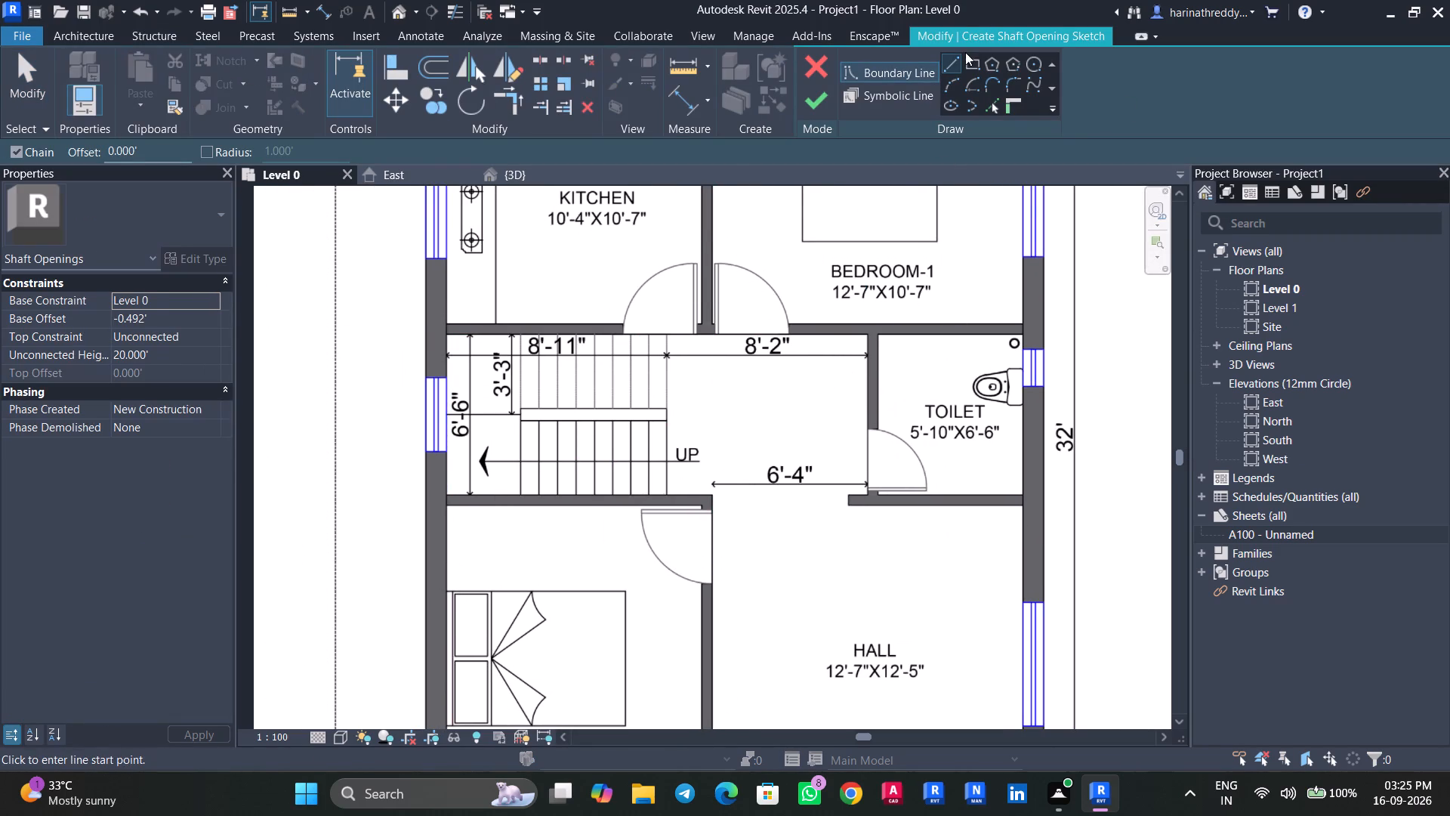
{"action": "scroll", "coordinate": [430, 344], "scroll_direction": "up", "scroll_amount": 4}
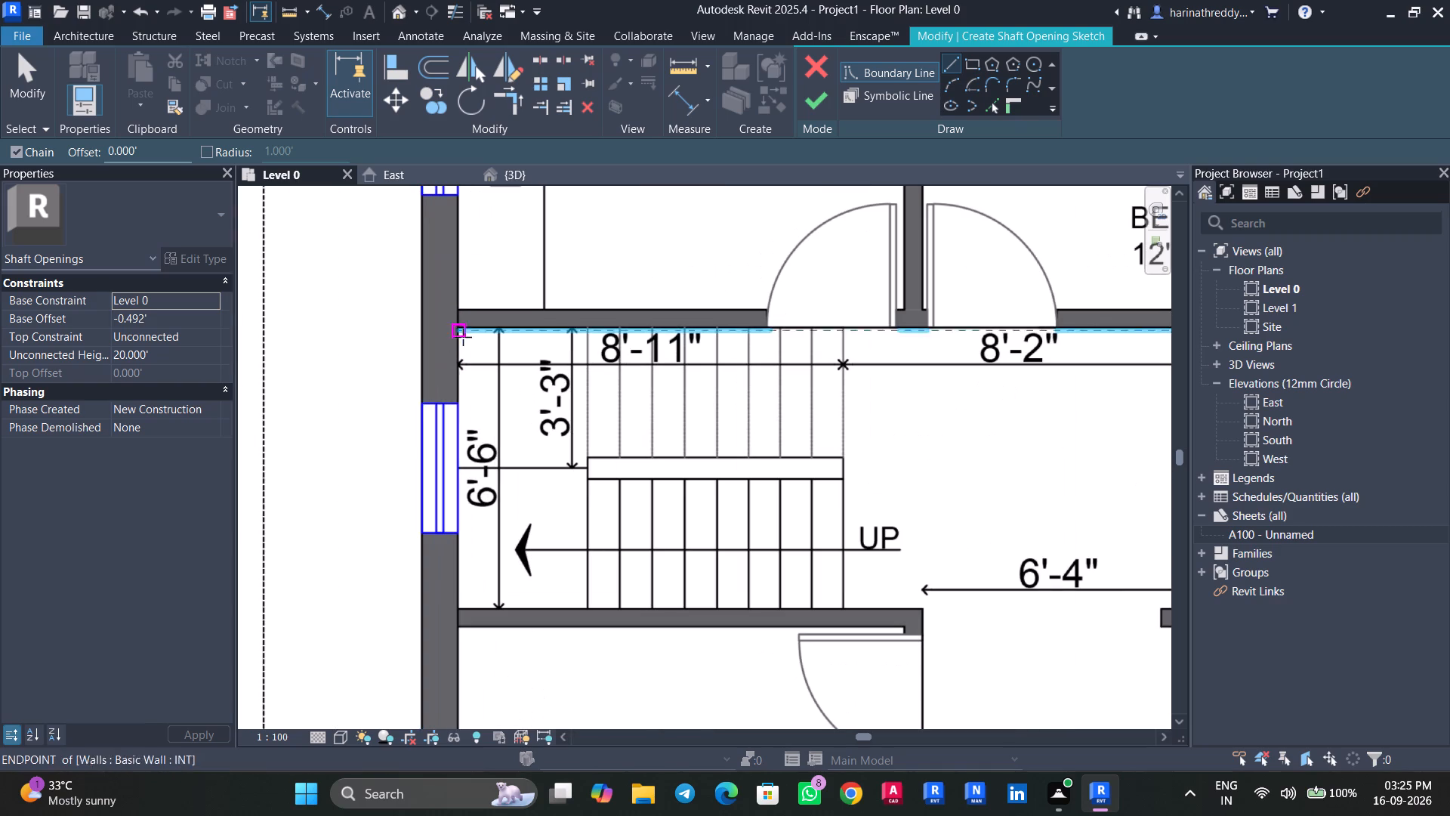
{"action": "scroll", "coordinate": [461, 328], "scroll_direction": "up", "scroll_amount": 6}
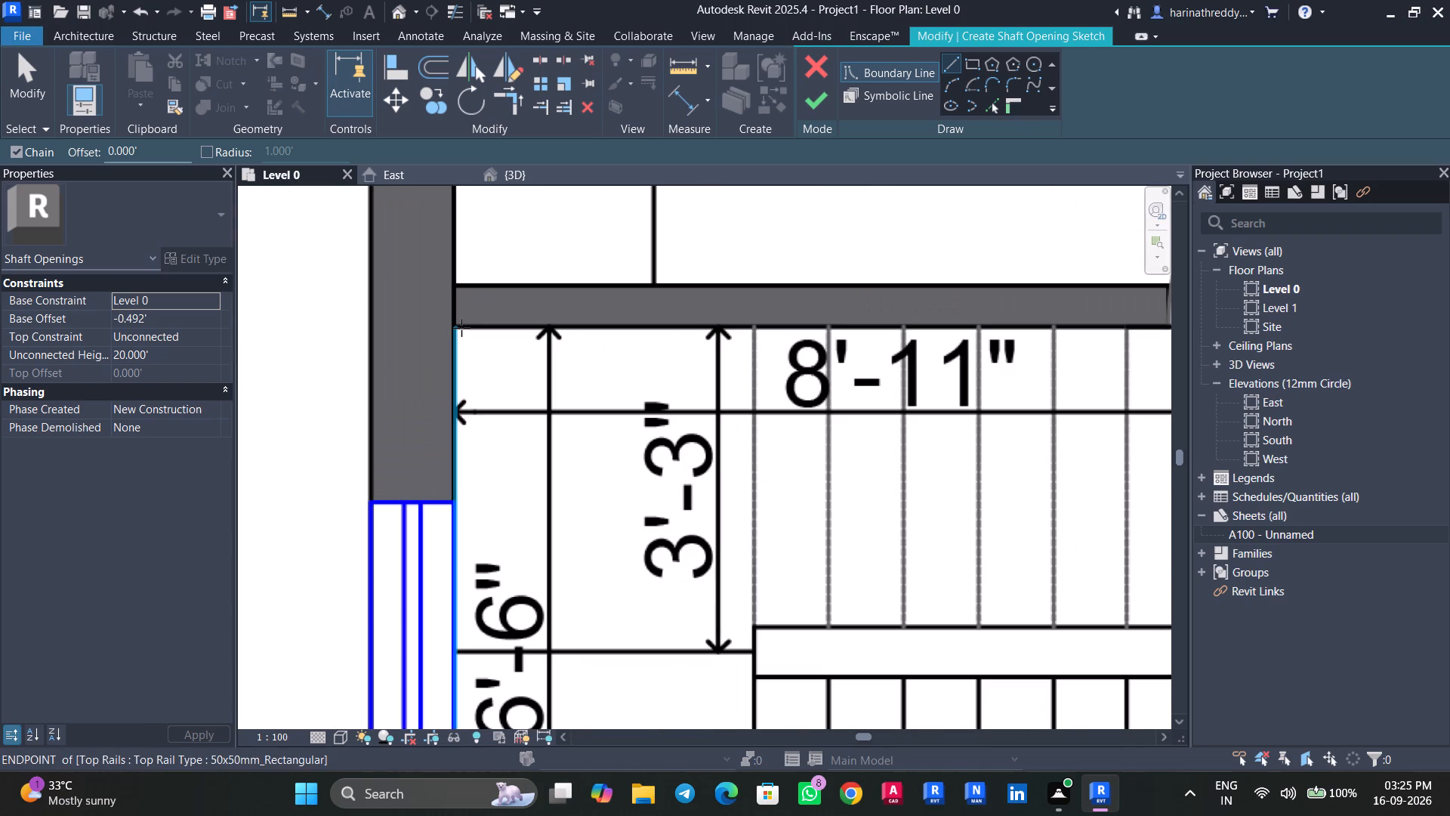
{"action": "left_click", "coordinate": [455, 326]}
{"action": "scroll", "coordinate": [862, 335], "scroll_direction": "down", "scroll_amount": 4}
{"action": "middle_click_drag", "start_coordinate": [835, 326], "coordinate": [531, 298]}
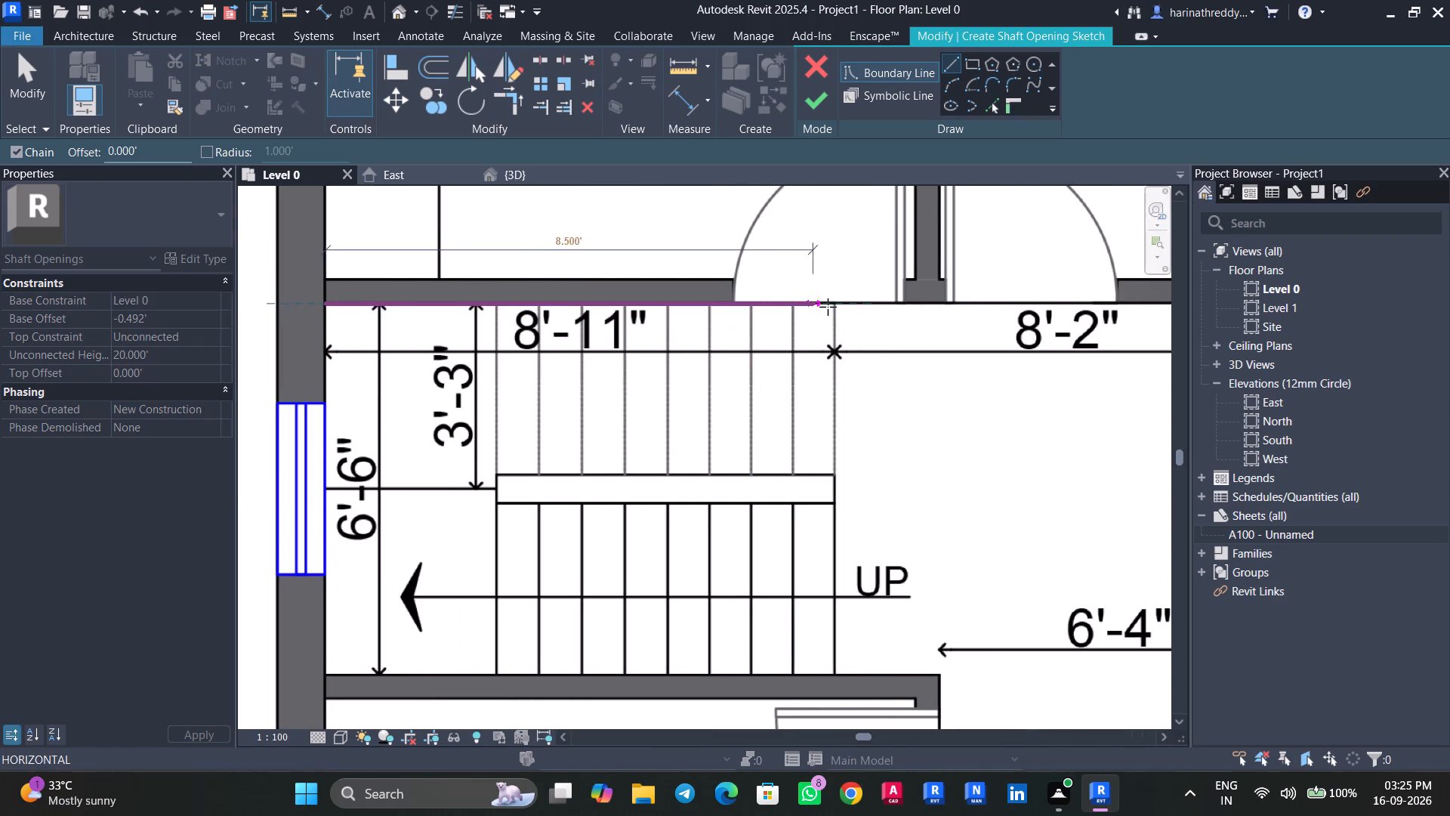
{"action": "left_click", "coordinate": [838, 301]}
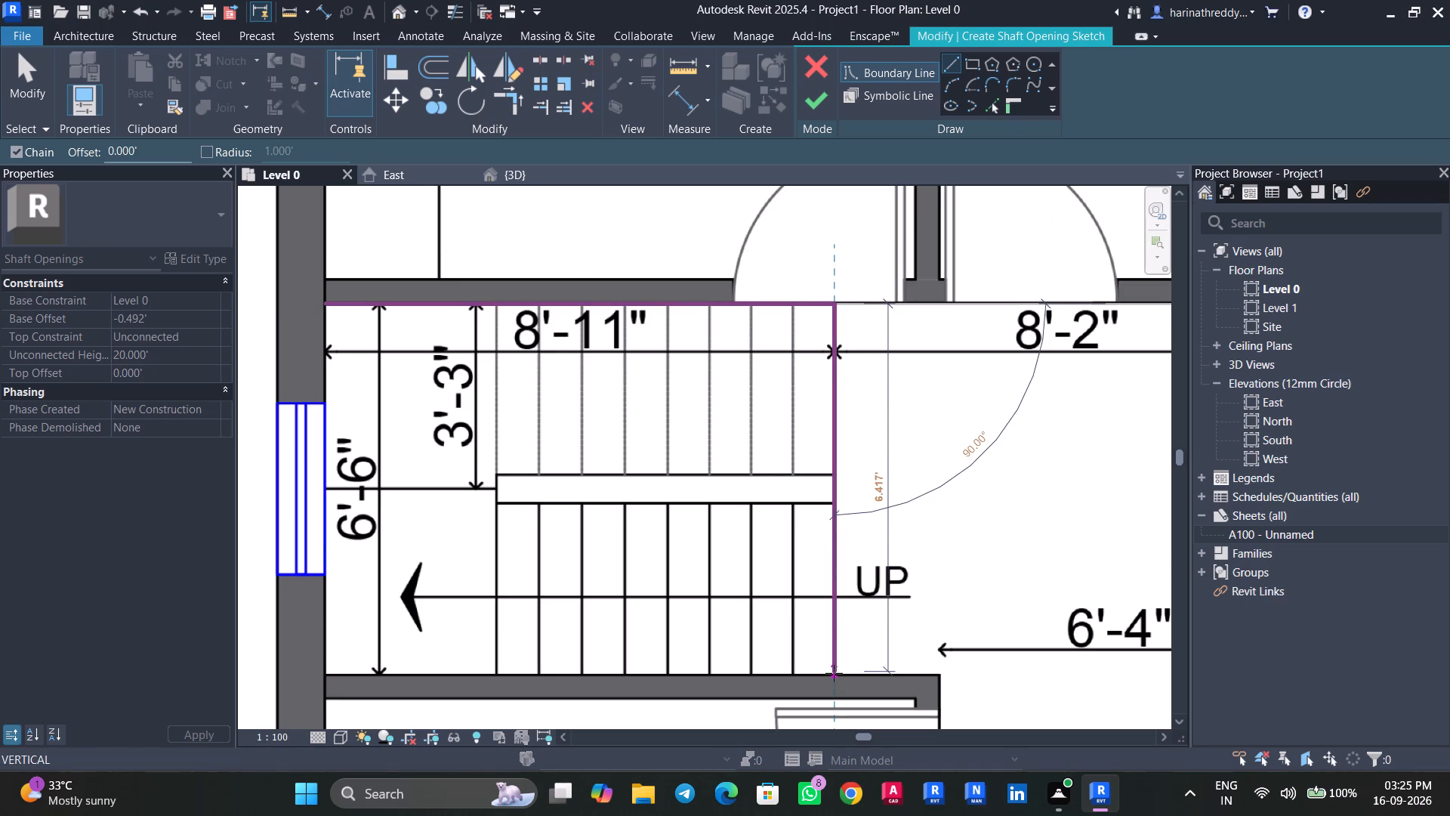
{"action": "scroll", "coordinate": [834, 673], "scroll_direction": "up", "scroll_amount": 7}
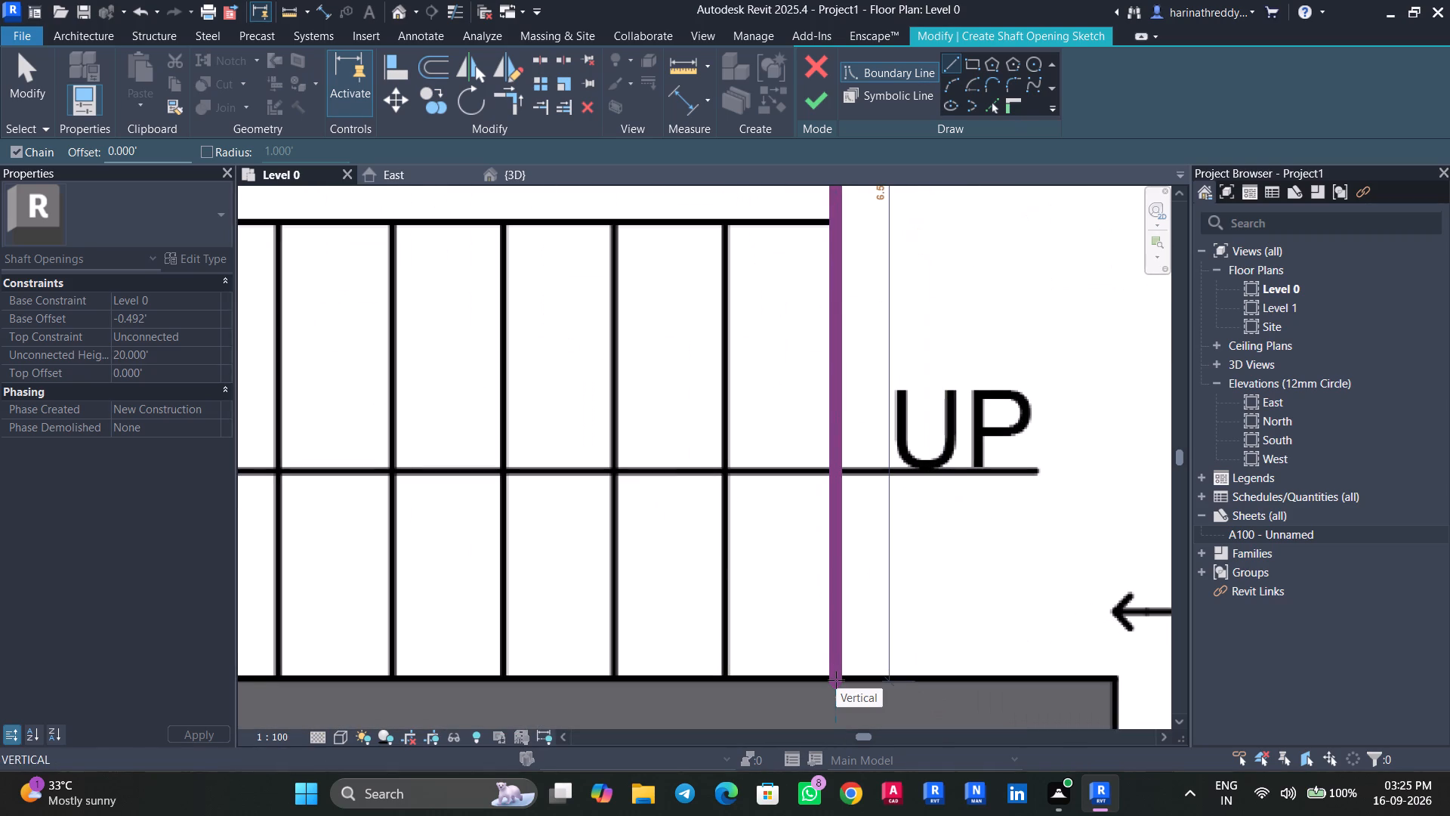
{"action": "scroll", "coordinate": [836, 680], "scroll_direction": "up", "scroll_amount": 5}
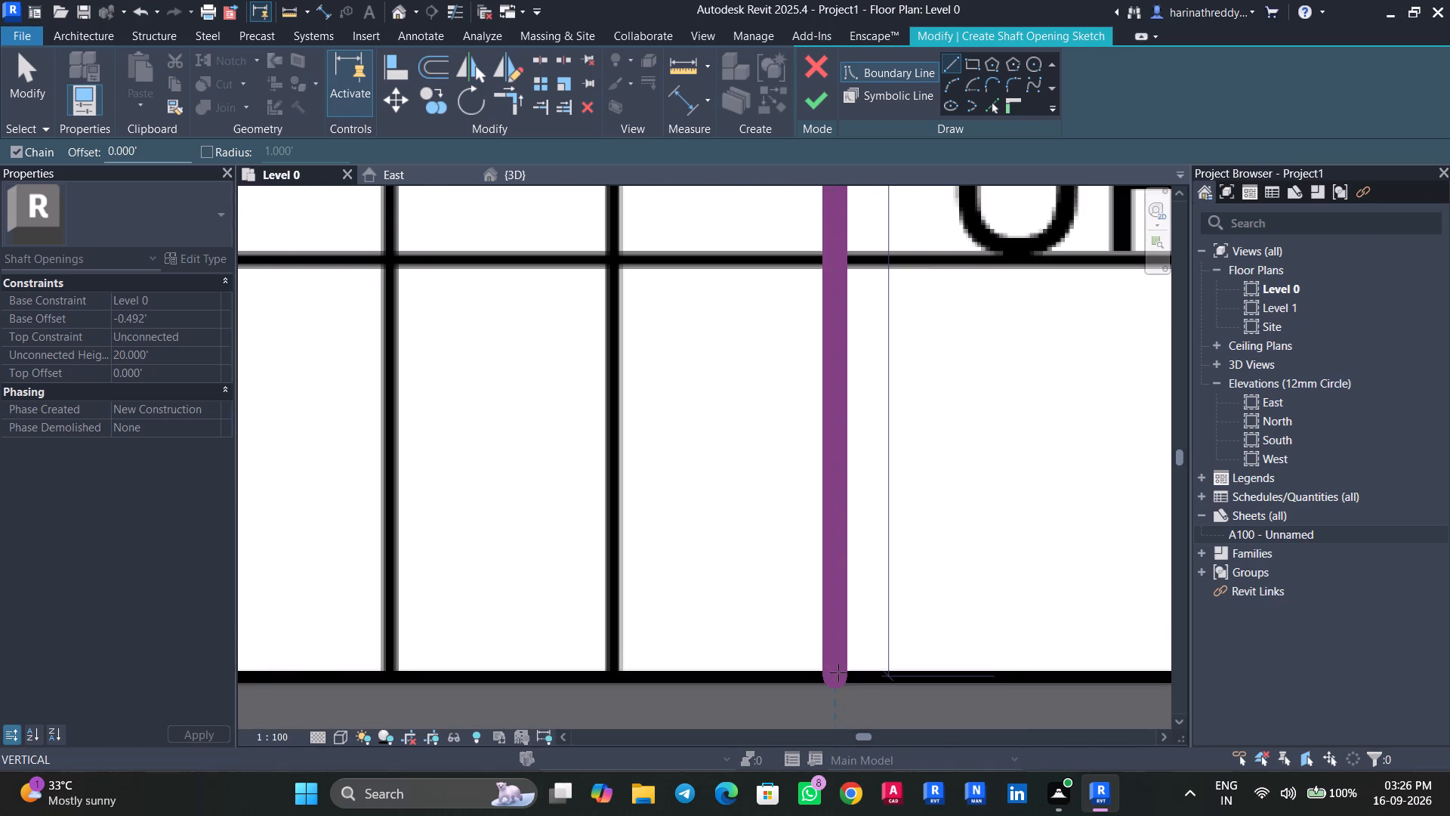
{"action": "scroll", "coordinate": [838, 672], "scroll_direction": "up", "scroll_amount": 1}
{"action": "left_click", "coordinate": [836, 675]}
Close the shaft boundary along the Bedroom-2 wall and the exterior wall's inner face, back to the starting corner by the kitchen.
{"action": "scroll", "coordinate": [716, 660], "scroll_direction": "down", "scroll_amount": 7}
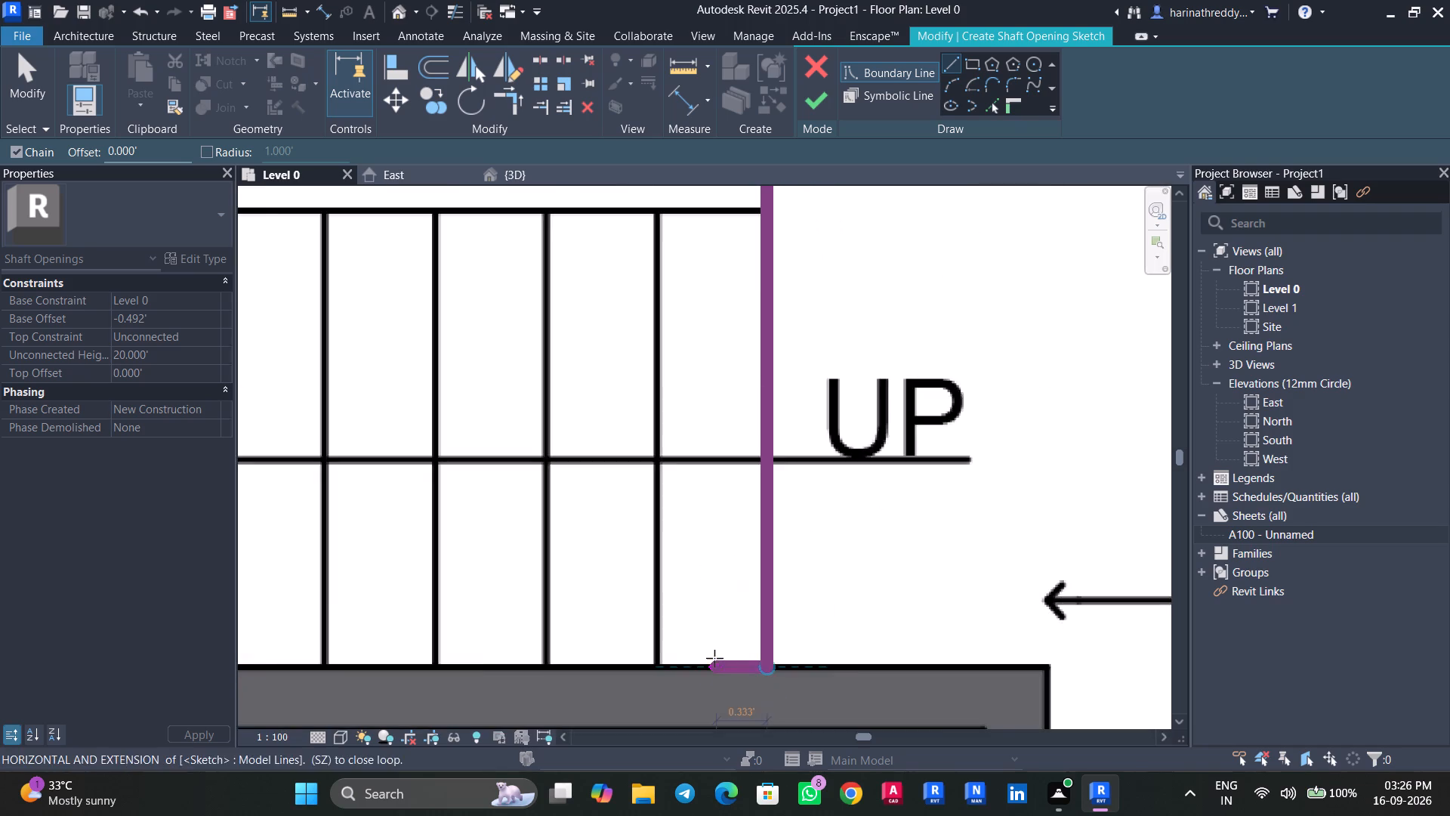
{"action": "scroll", "coordinate": [714, 658], "scroll_direction": "down", "scroll_amount": 1}
{"action": "scroll", "coordinate": [714, 658], "scroll_direction": "up", "scroll_amount": 1}
{"action": "scroll", "coordinate": [714, 658], "scroll_direction": "down", "scroll_amount": 2}
{"action": "middle_click_drag", "start_coordinate": [714, 658], "coordinate": [1183, 633]}
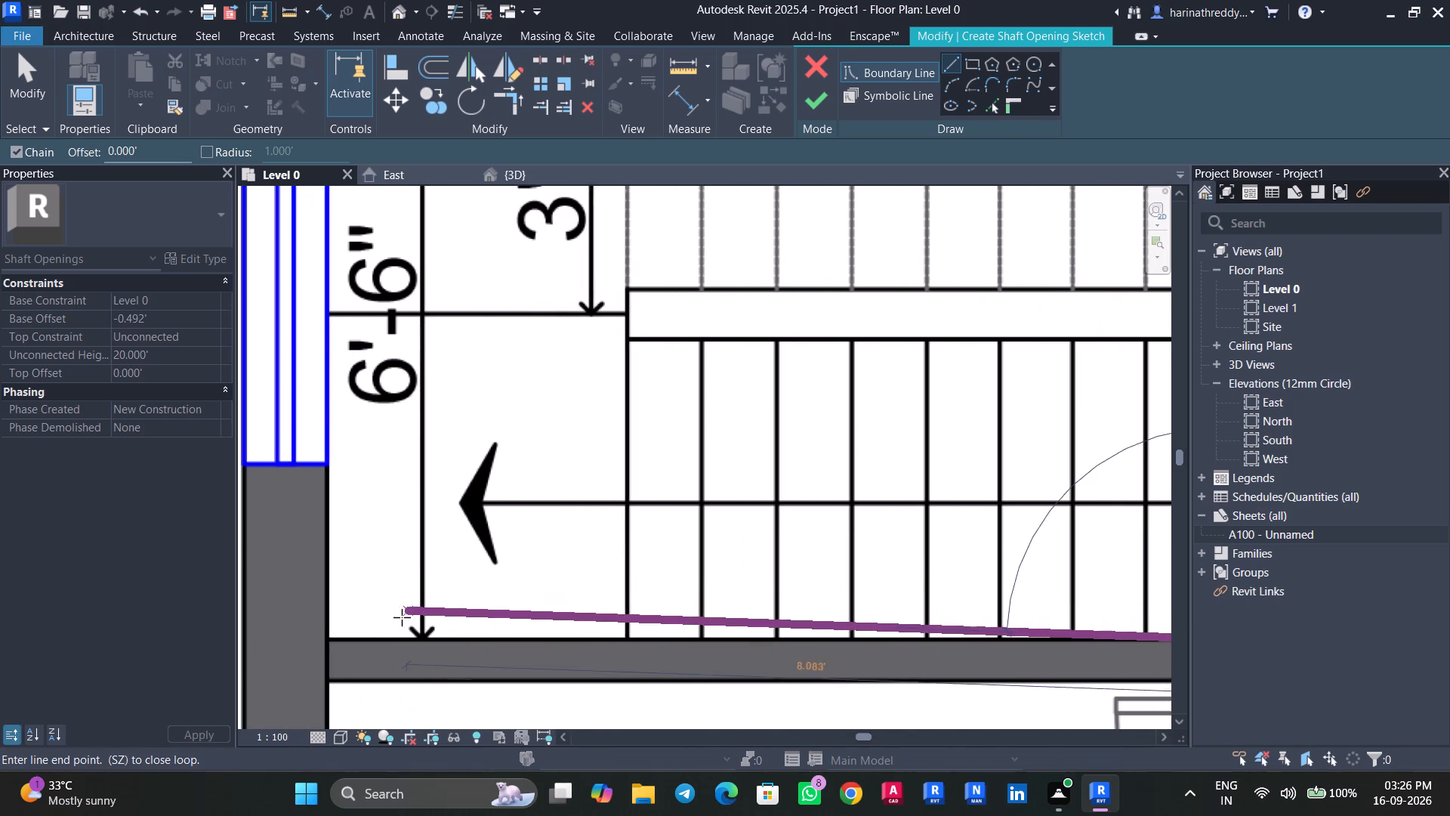
{"action": "scroll", "coordinate": [327, 637], "scroll_direction": "up", "scroll_amount": 9}
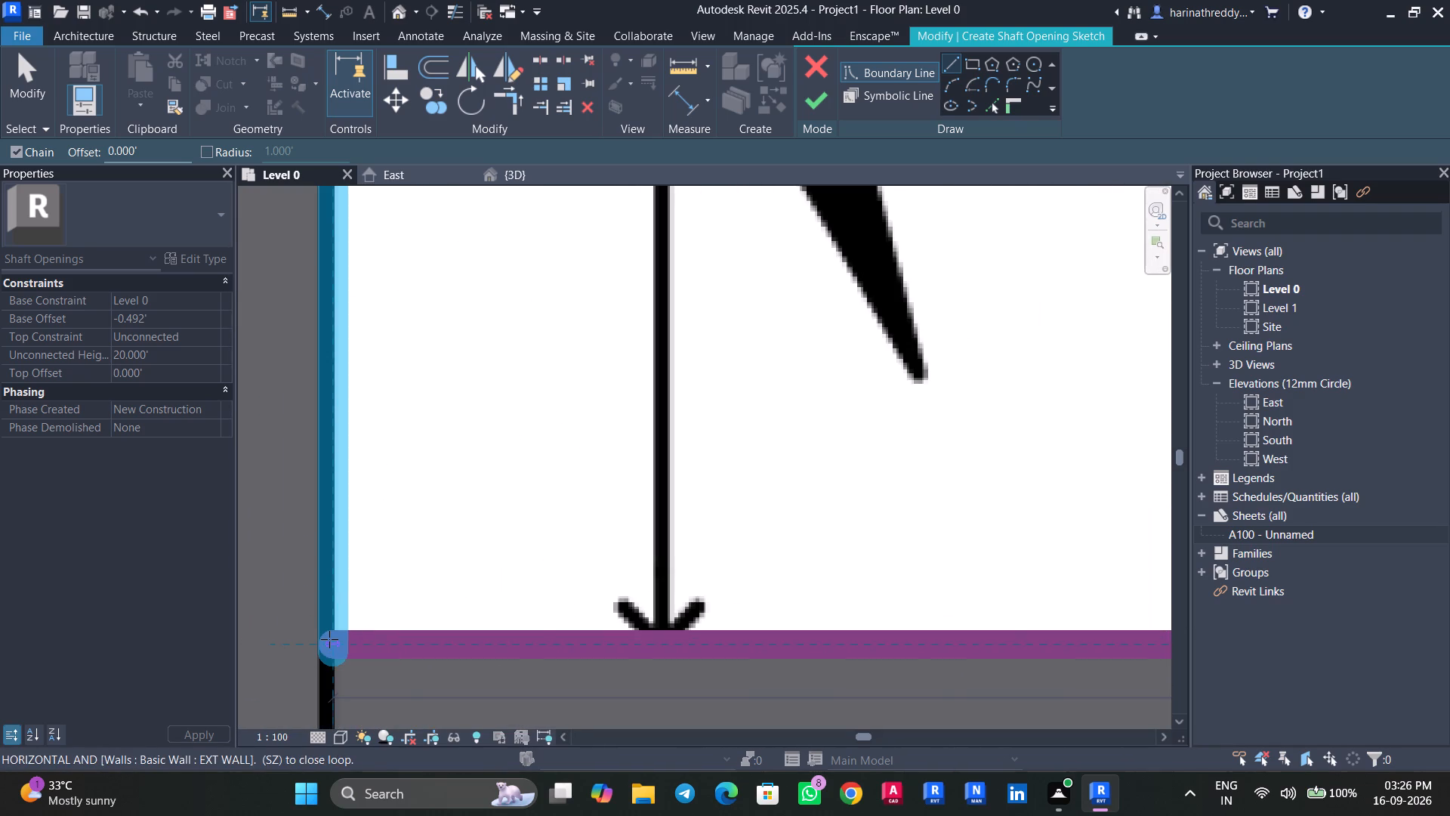
{"action": "left_click", "coordinate": [329, 639]}
{"action": "middle_click_drag", "start_coordinate": [333, 441], "coordinate": [334, 482]}
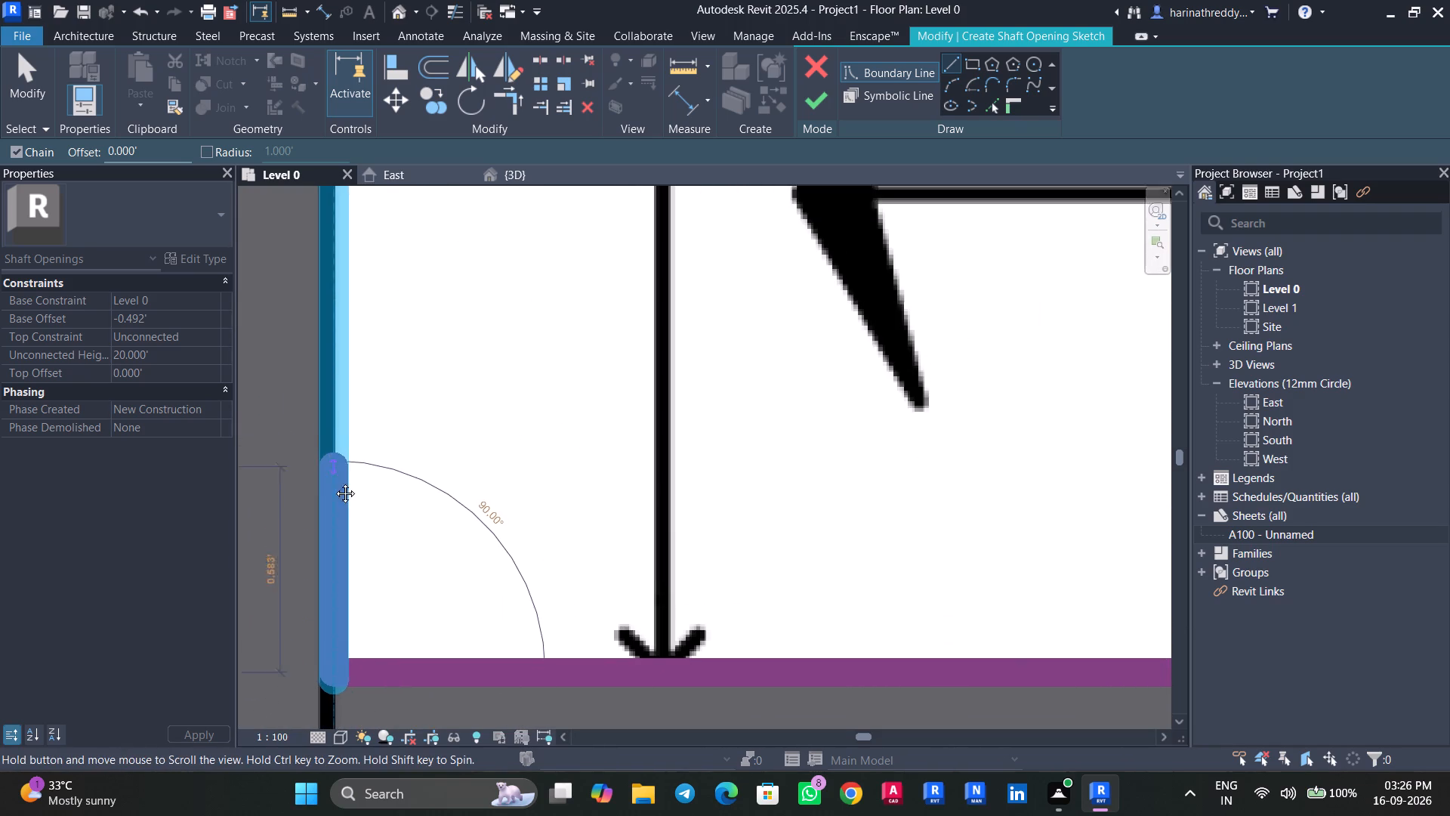
{"action": "middle_click_drag", "start_coordinate": [334, 482], "coordinate": [333, 815]}
{"action": "scroll", "coordinate": [334, 622], "scroll_direction": "down", "scroll_amount": 5}
{"action": "scroll", "coordinate": [329, 492], "scroll_direction": "down", "scroll_amount": 6}
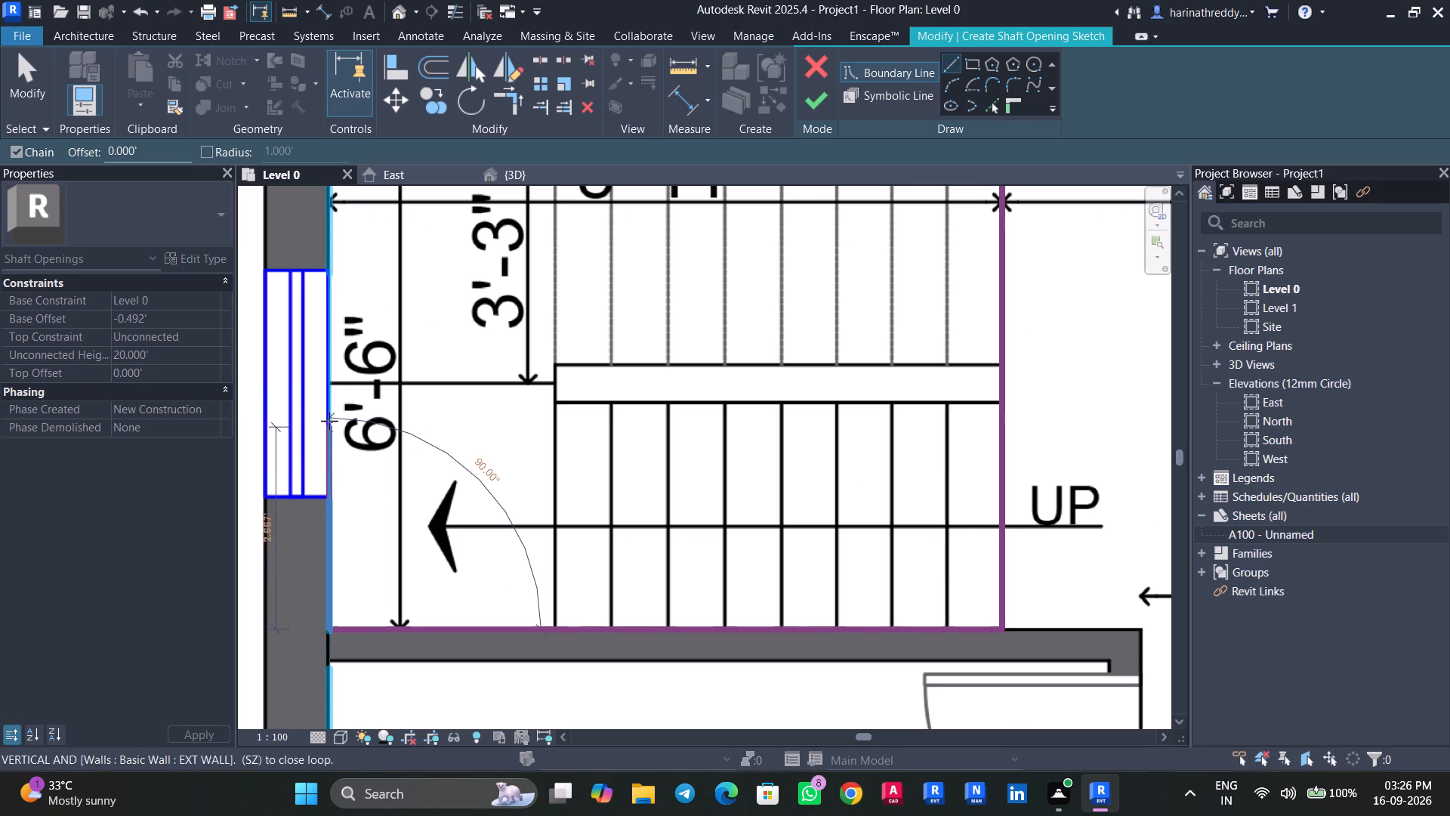
{"action": "scroll", "coordinate": [329, 389], "scroll_direction": "down", "scroll_amount": 1}
{"action": "middle_click_drag", "start_coordinate": [329, 389], "coordinate": [383, 703]}
{"action": "scroll", "coordinate": [383, 703], "scroll_direction": "up", "scroll_amount": 1}
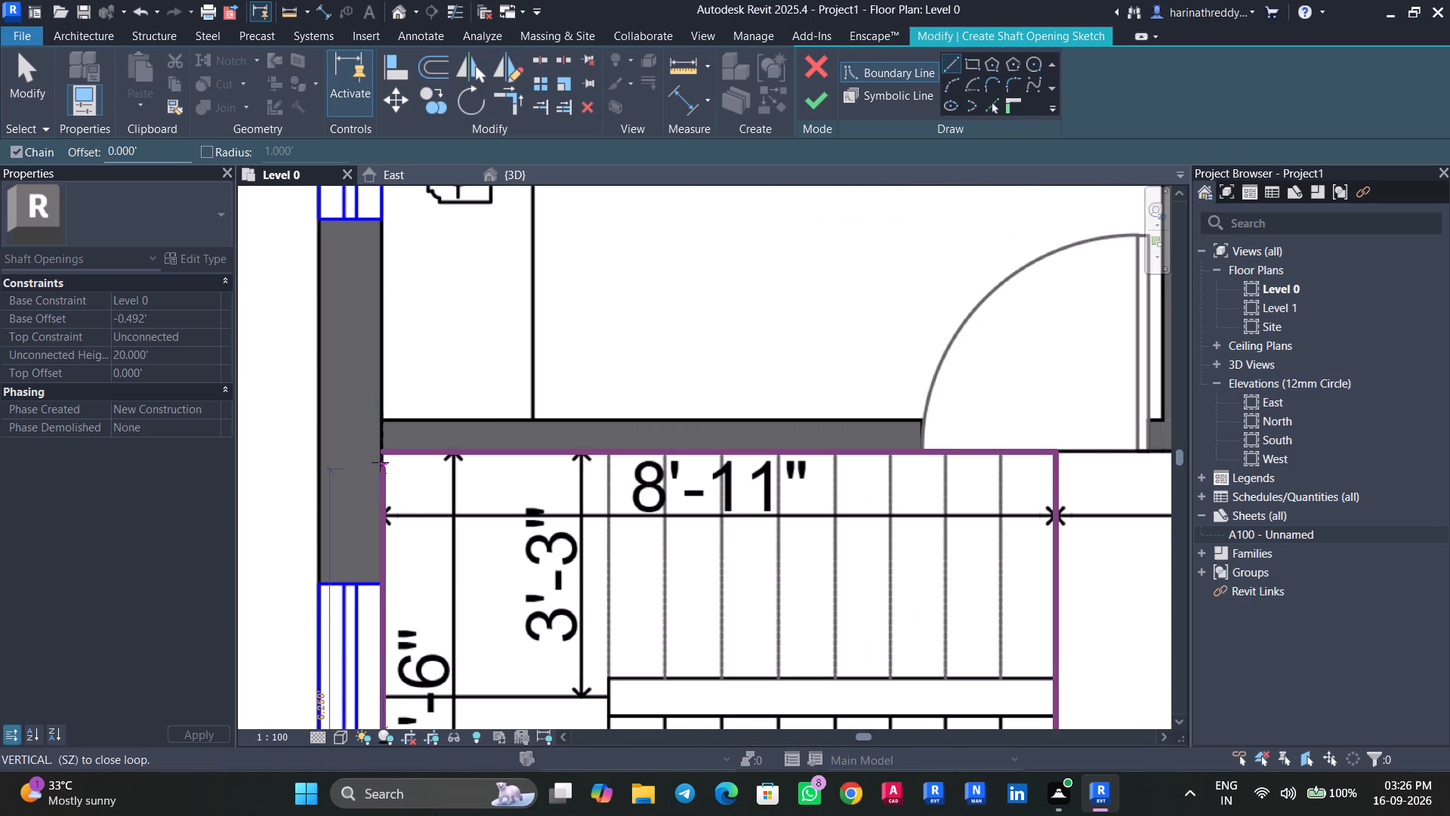
{"action": "left_click", "coordinate": [383, 452]}
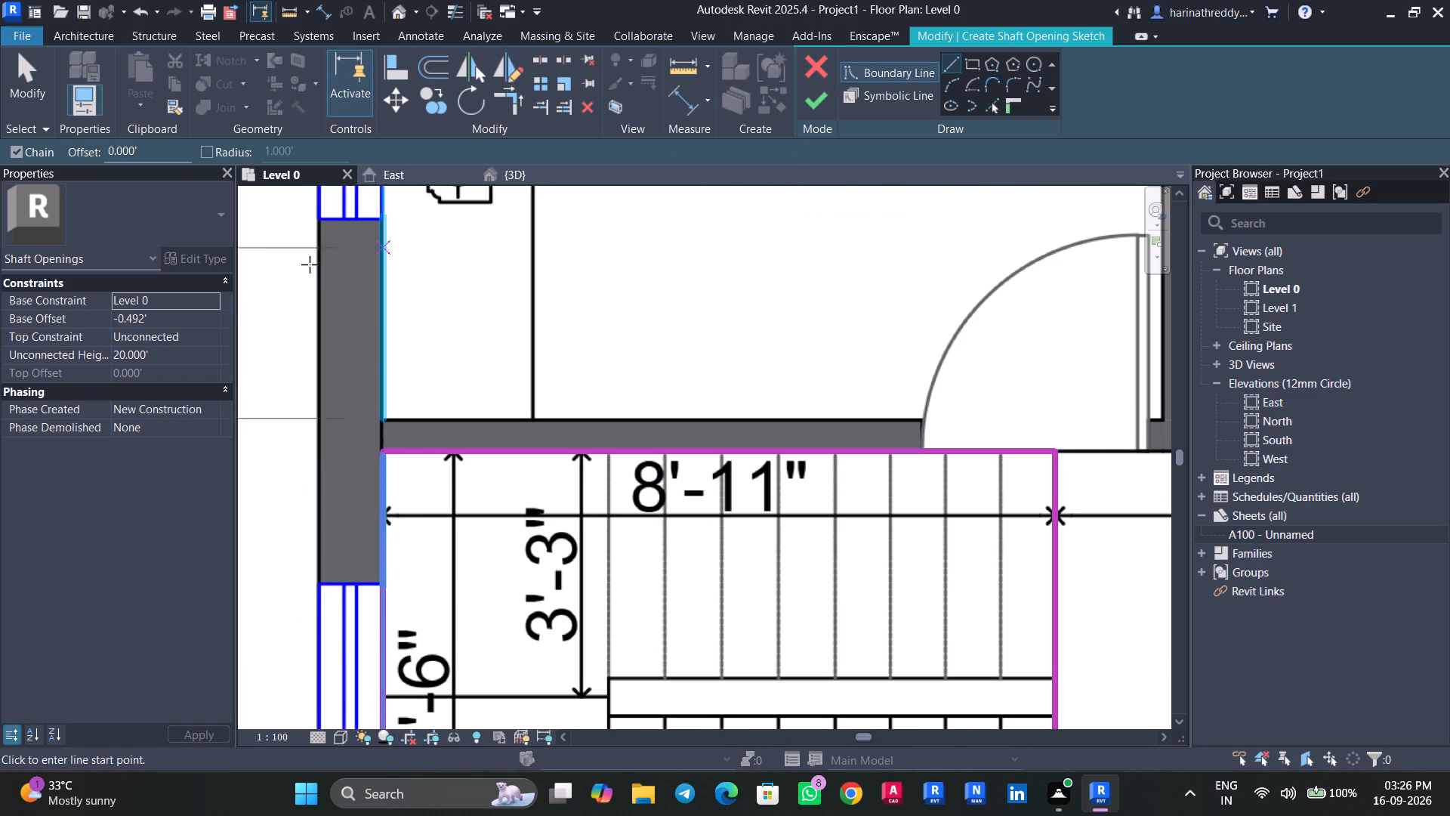
Set the shaft opening's base constraint to Level 1 and finish the shaft sketch.
{"action": "left_click", "coordinate": [193, 298]}
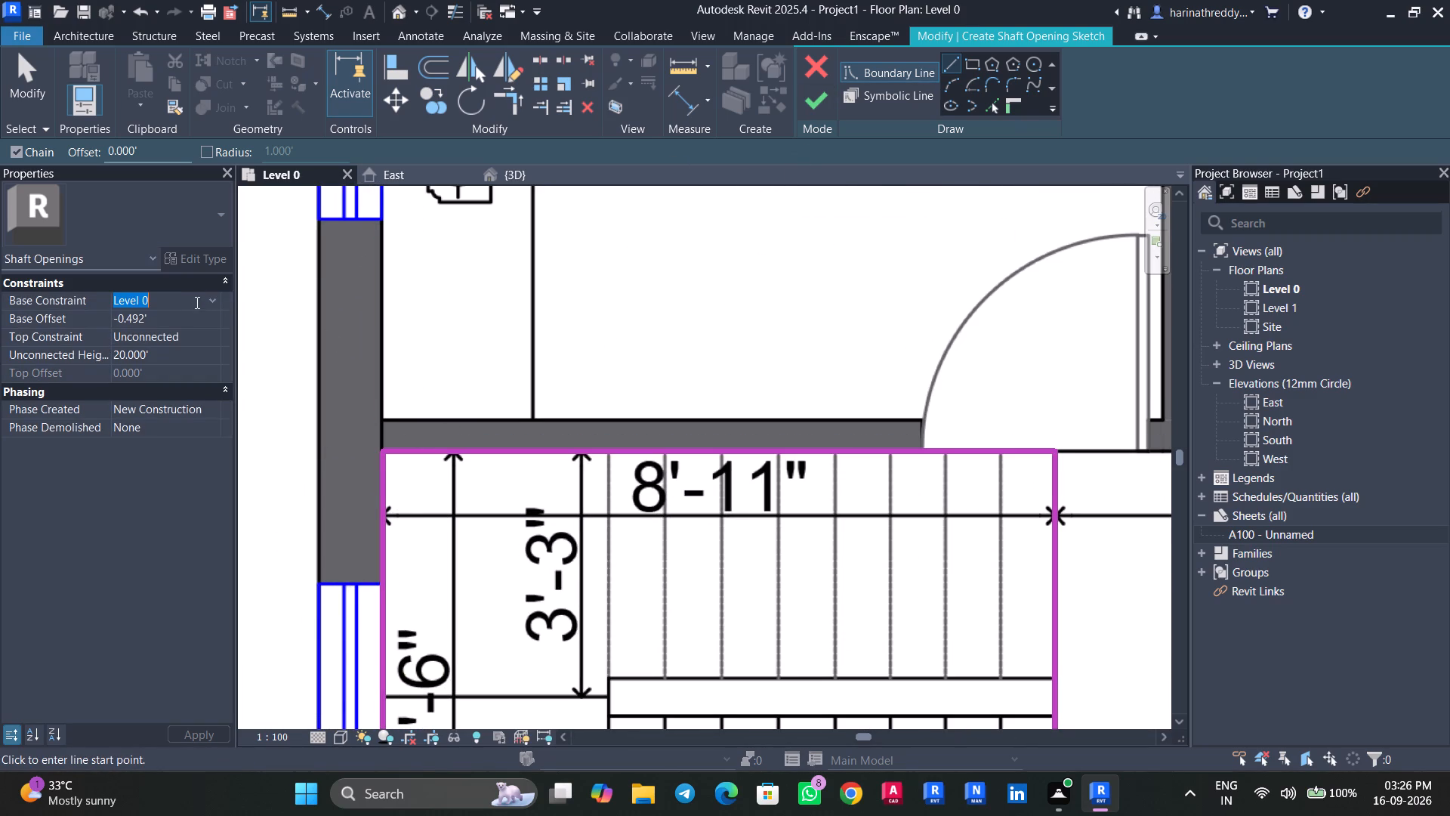
{"action": "left_click", "coordinate": [205, 301]}
{"action": "left_click", "coordinate": [208, 298]}
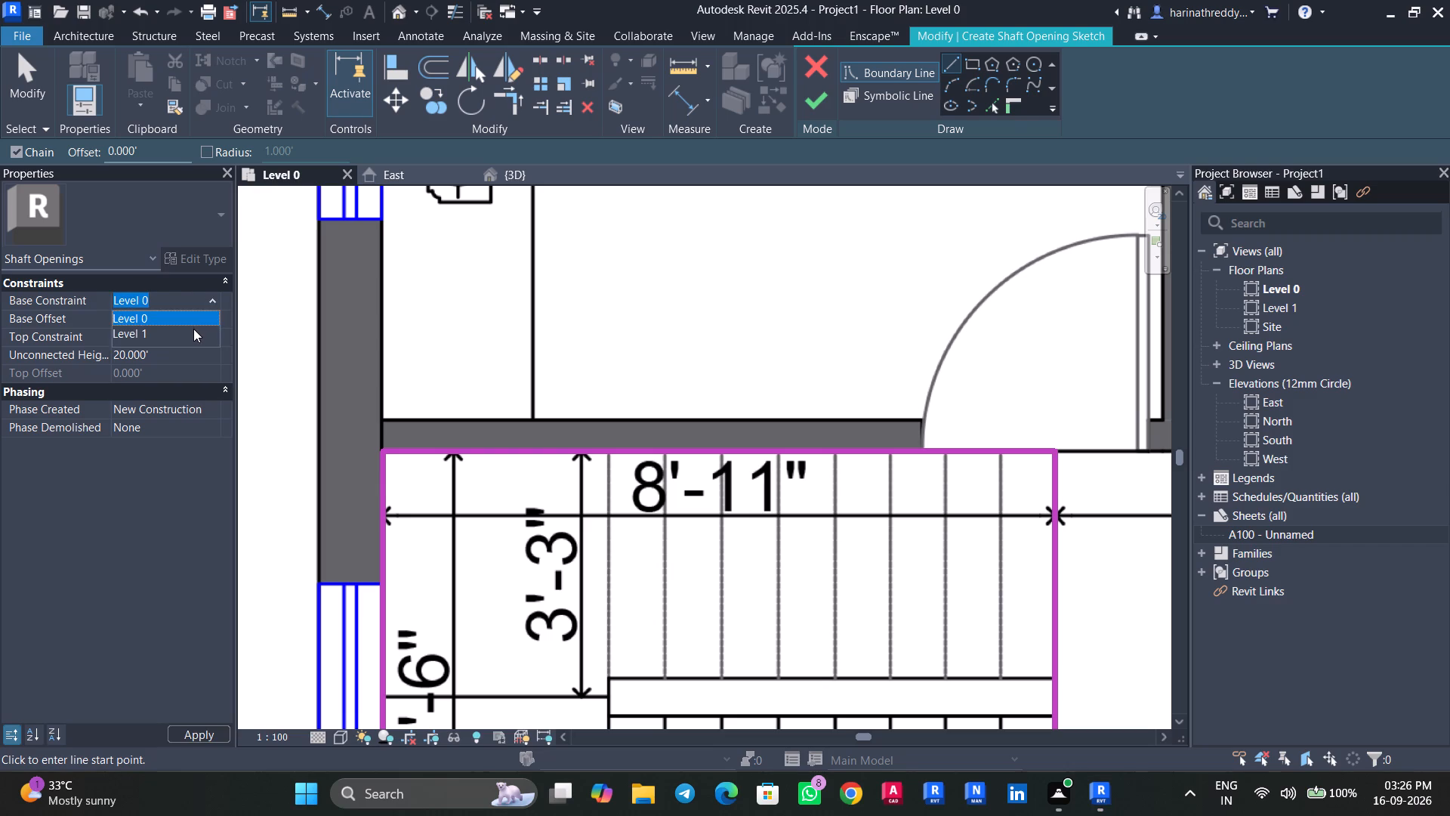
{"action": "left_click", "coordinate": [193, 329]}
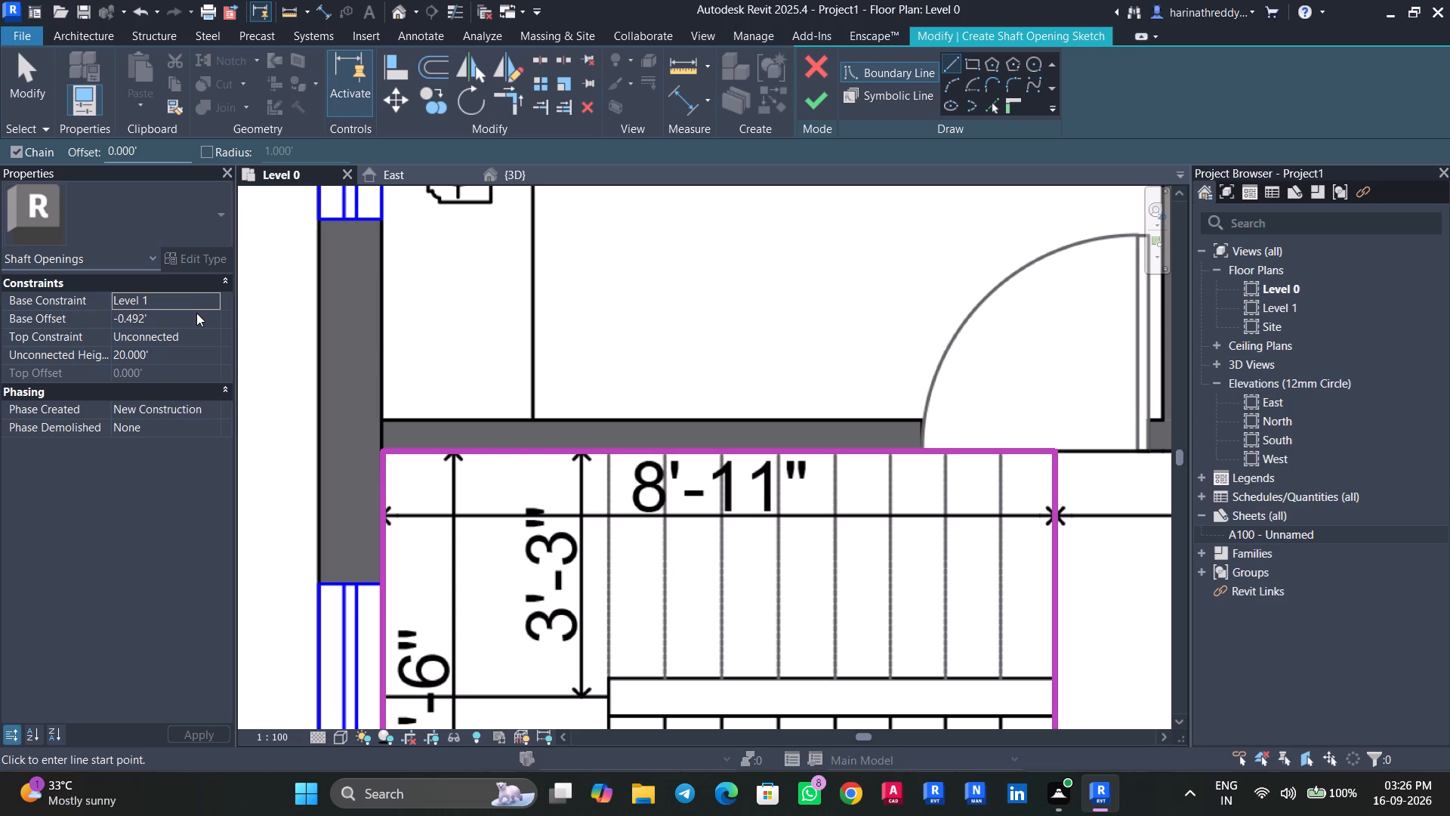
{"action": "left_click", "coordinate": [808, 93]}
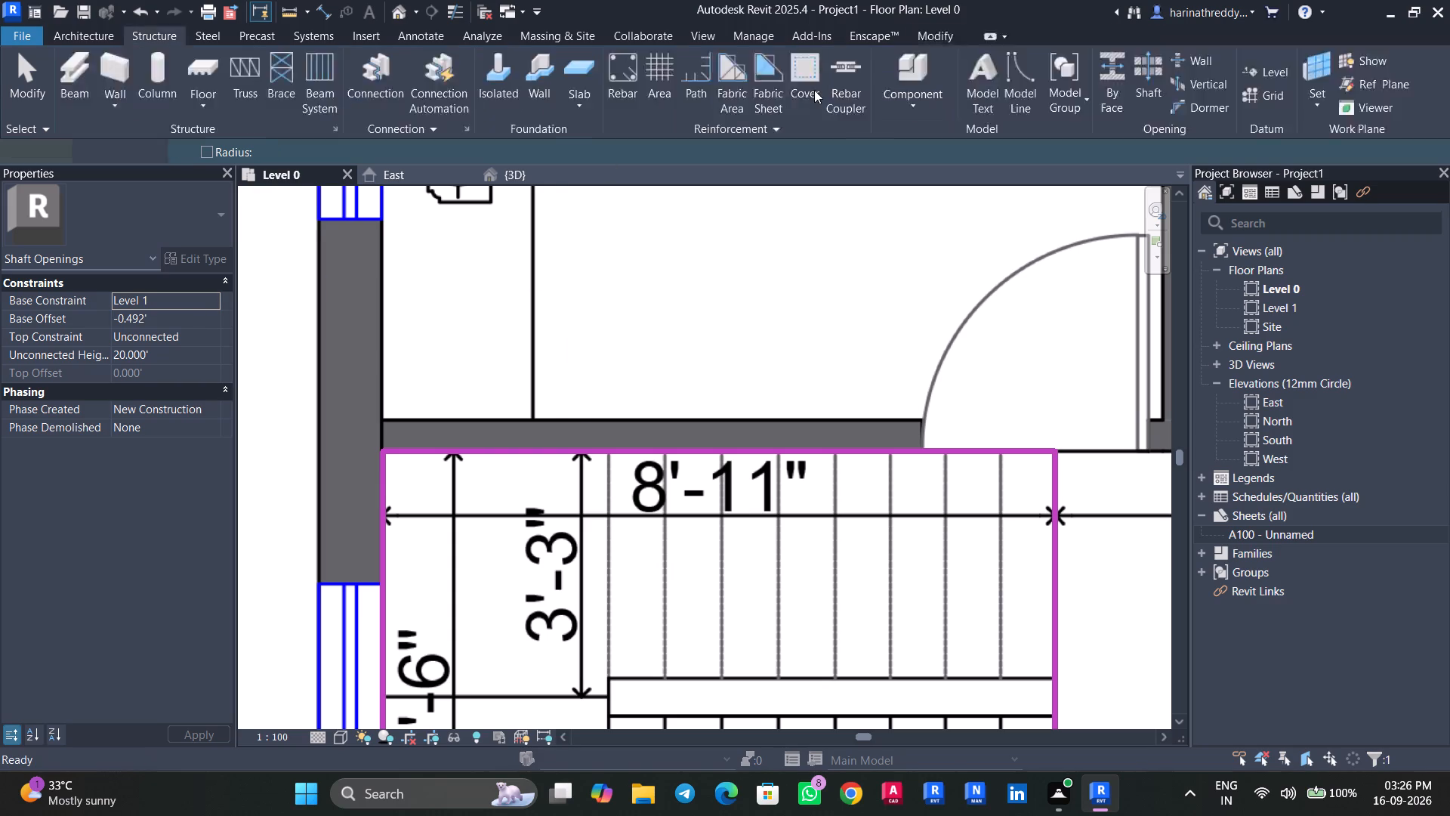
Examine the shaft opening above the stair in the 3D view from several angles, including from below.
{"action": "left_click", "coordinate": [526, 175]}
{"action": "middle_click_drag", "start_coordinate": [924, 466], "coordinate": [924, 467], "text": "shift"}
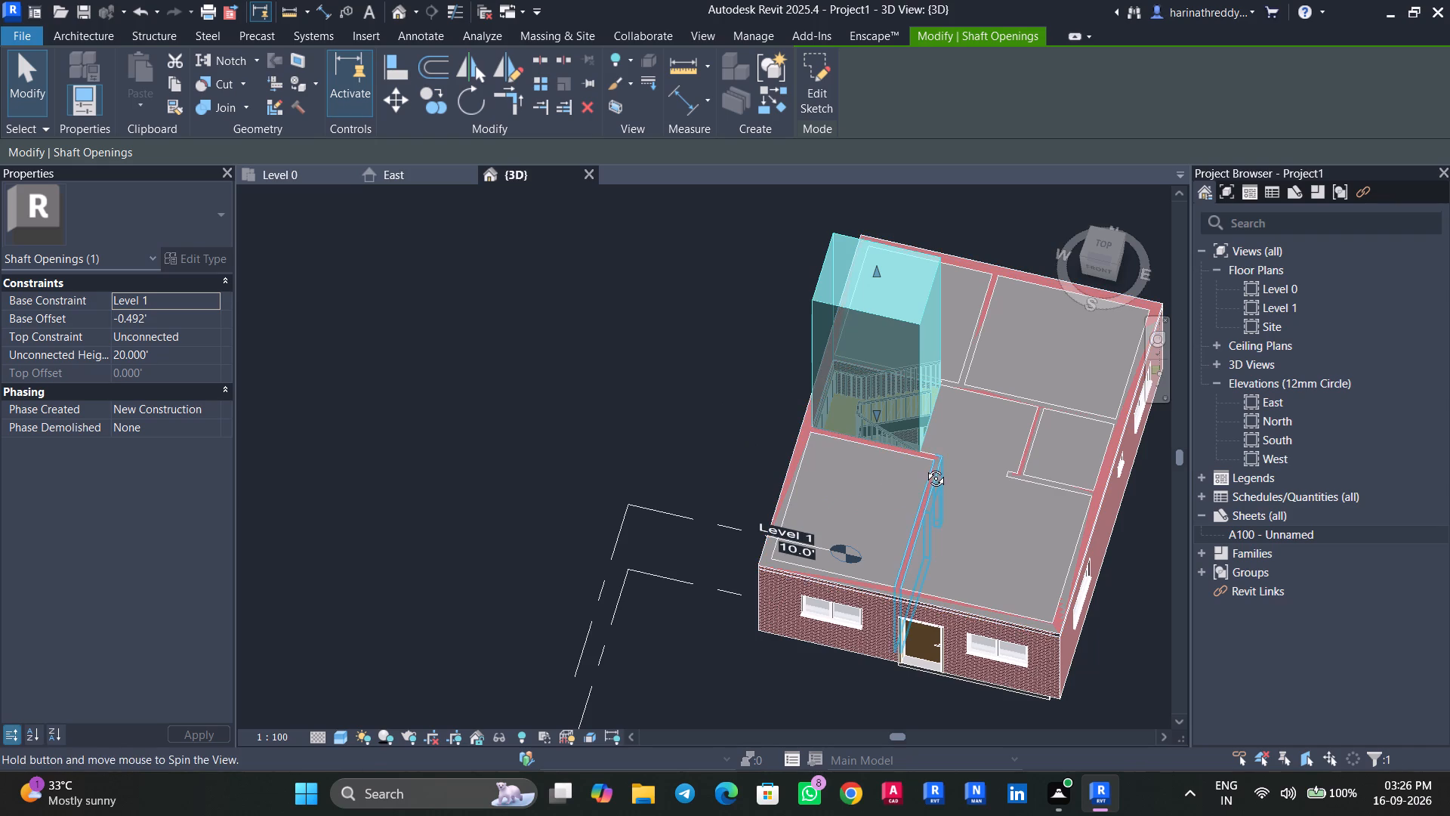
{"action": "middle_click_drag", "start_coordinate": [924, 467], "coordinate": [822, 269], "text": "shift"}
{"action": "middle_click_drag", "start_coordinate": [773, 674], "coordinate": [954, 444], "text": "shift"}
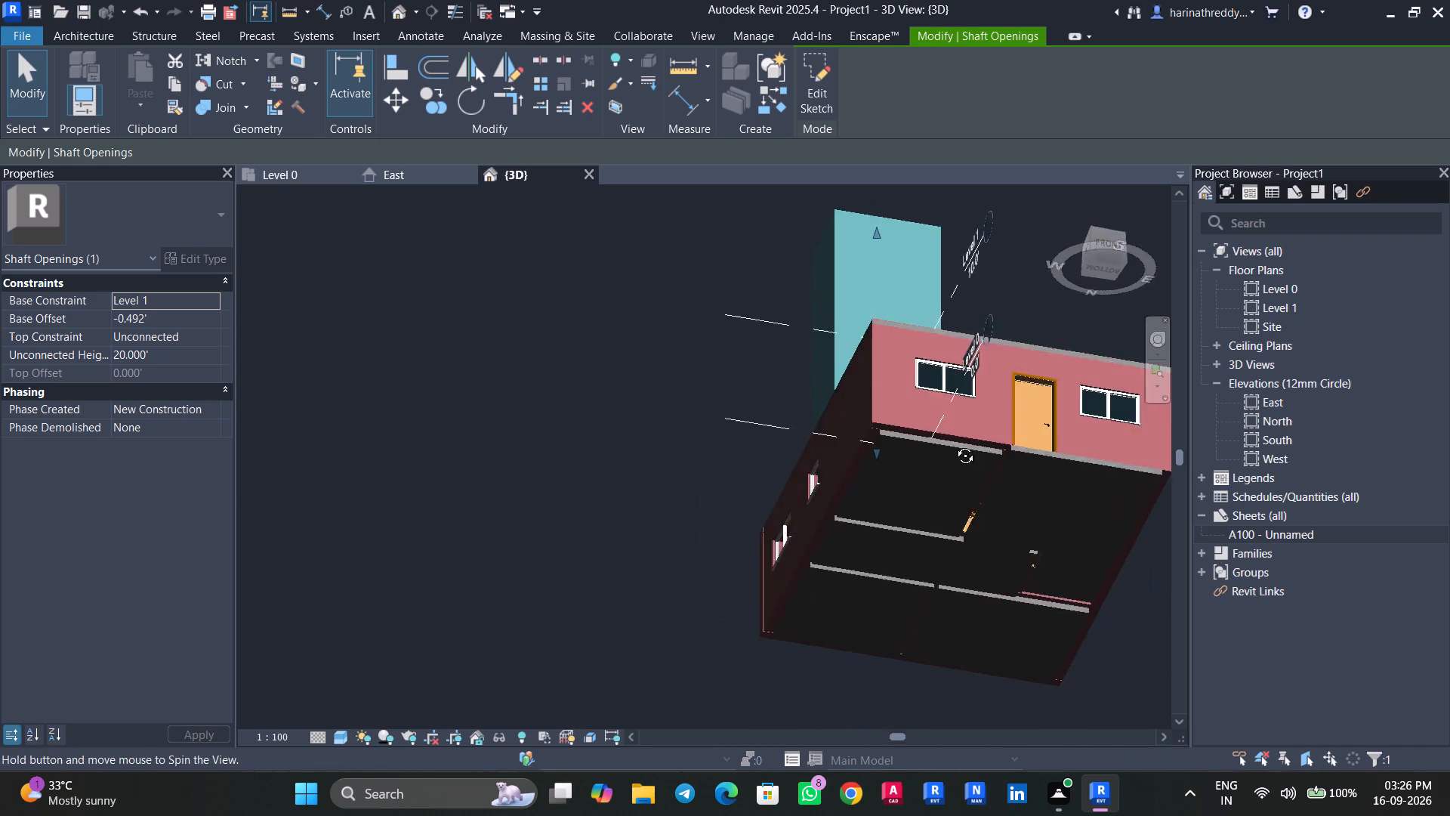
{"action": "middle_click_drag", "start_coordinate": [954, 444], "coordinate": [603, 686], "text": "shift"}
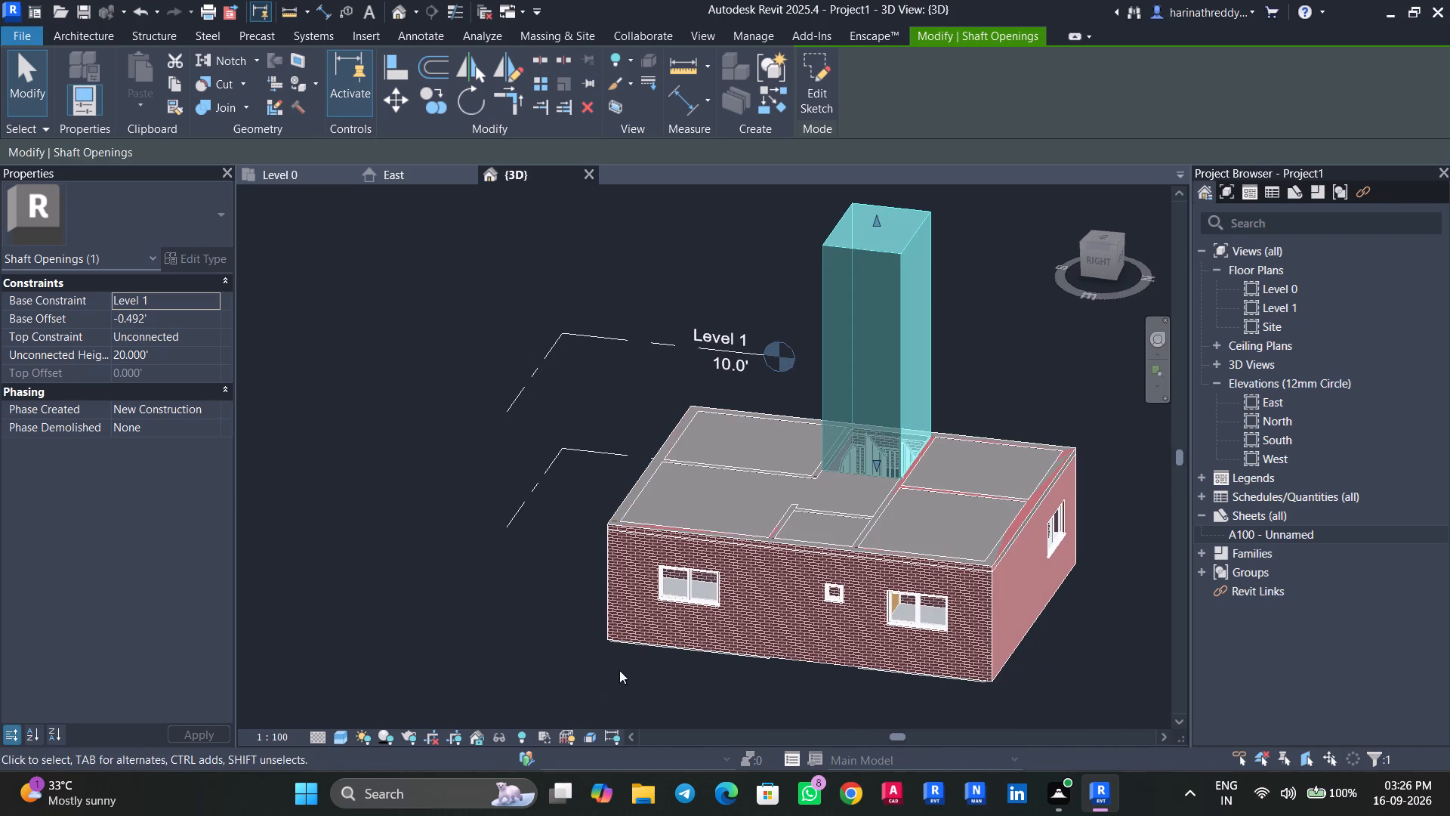
{"action": "middle_click_drag", "start_coordinate": [810, 542], "coordinate": [590, 561]}
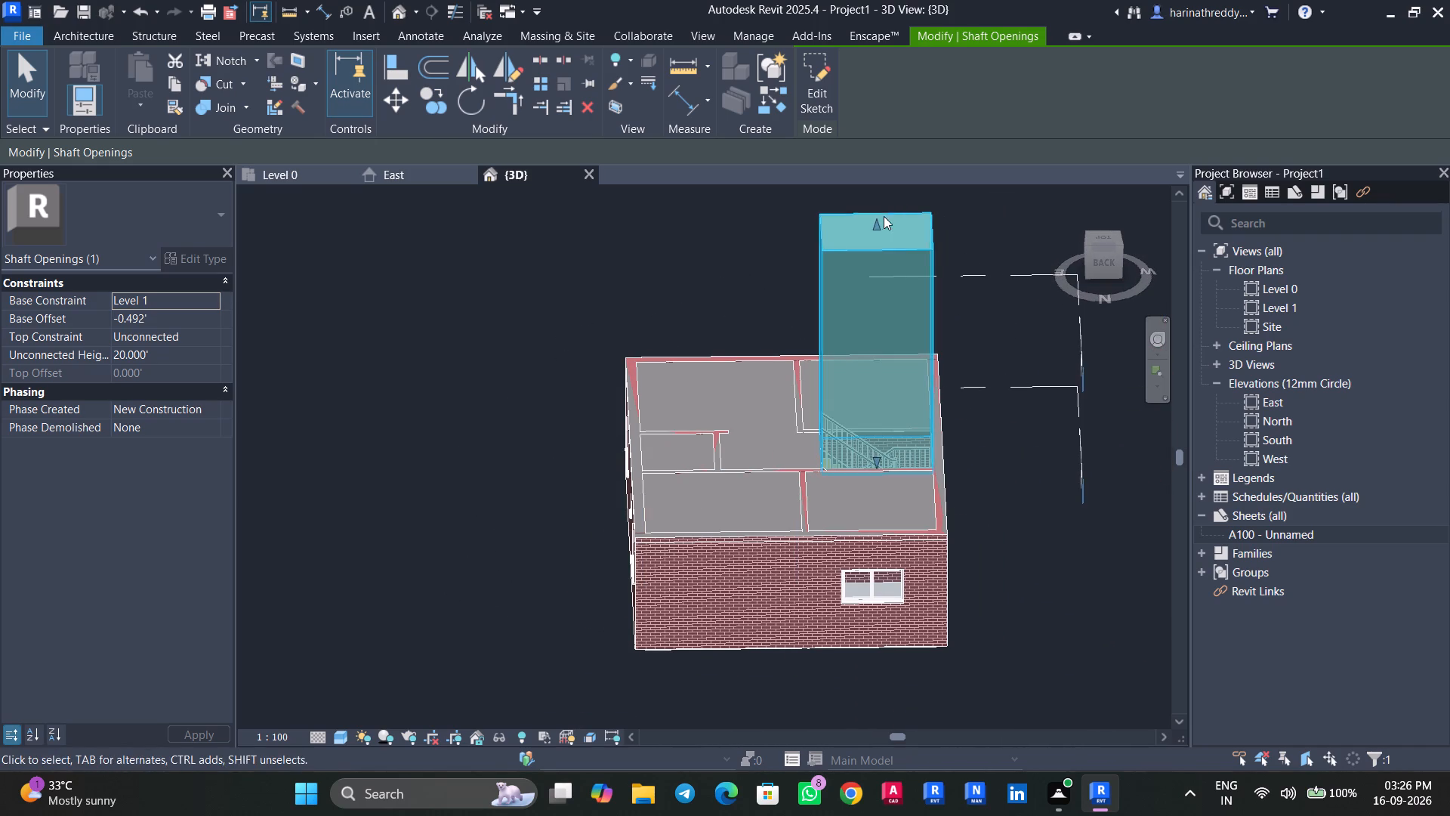
Lower the top of the stairwell shaft opening to an unconnected height of about 9.06'.
{"action": "left_click_drag", "start_coordinate": [872, 224], "coordinate": [859, 407]}
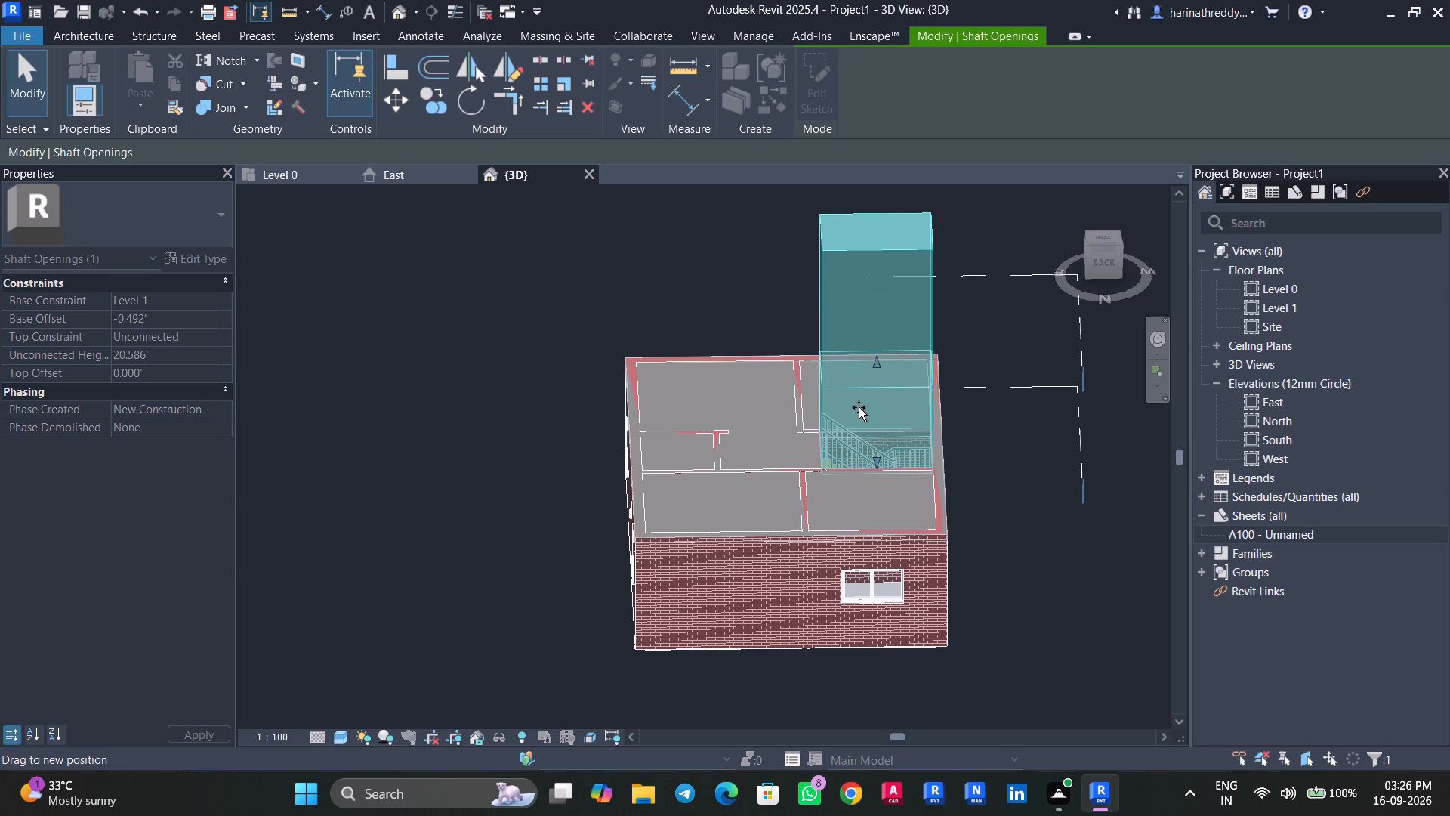
{"action": "left_click_drag", "start_coordinate": [859, 407], "coordinate": [858, 385]}
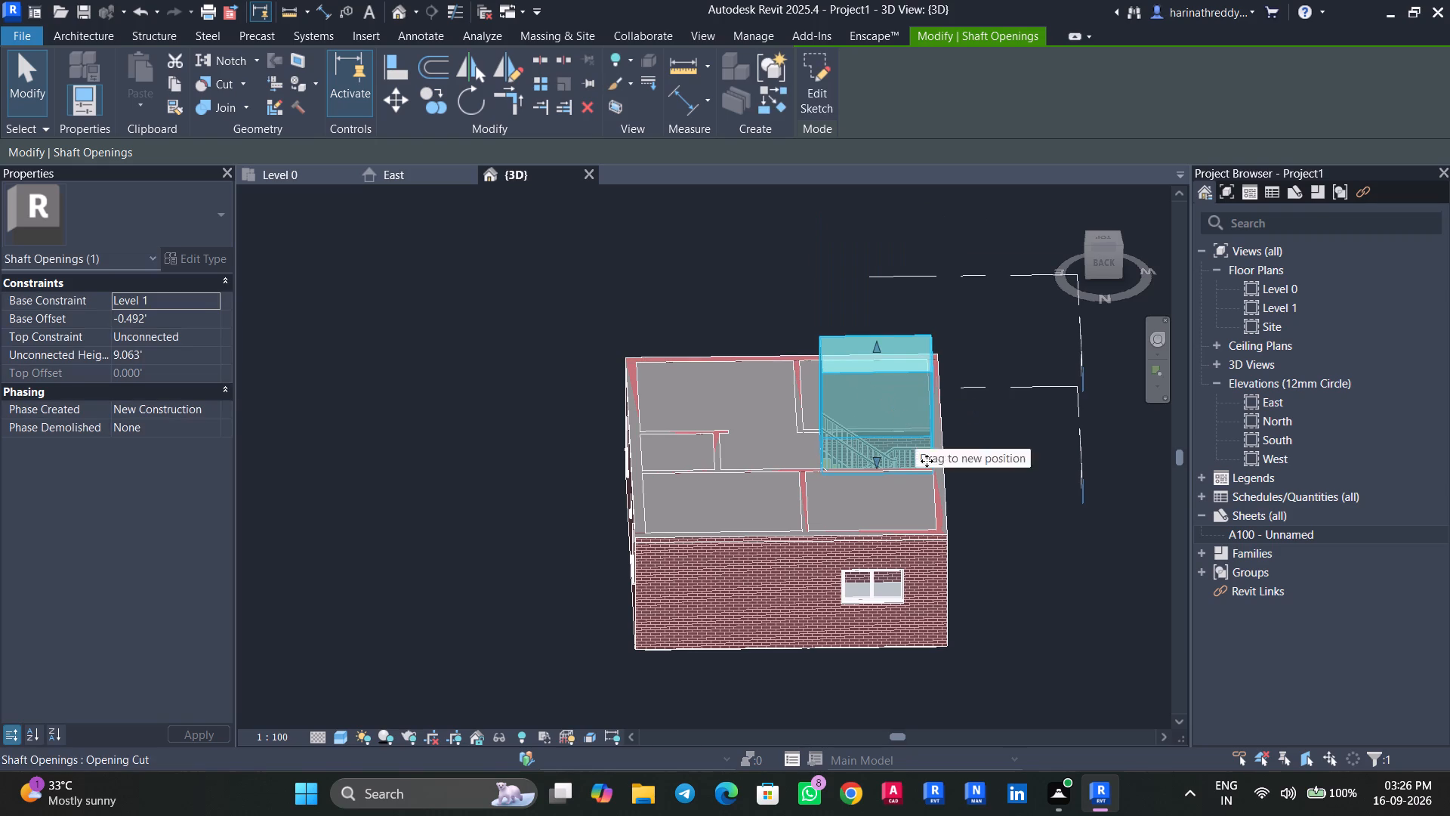
{"action": "left_click", "coordinate": [980, 519]}
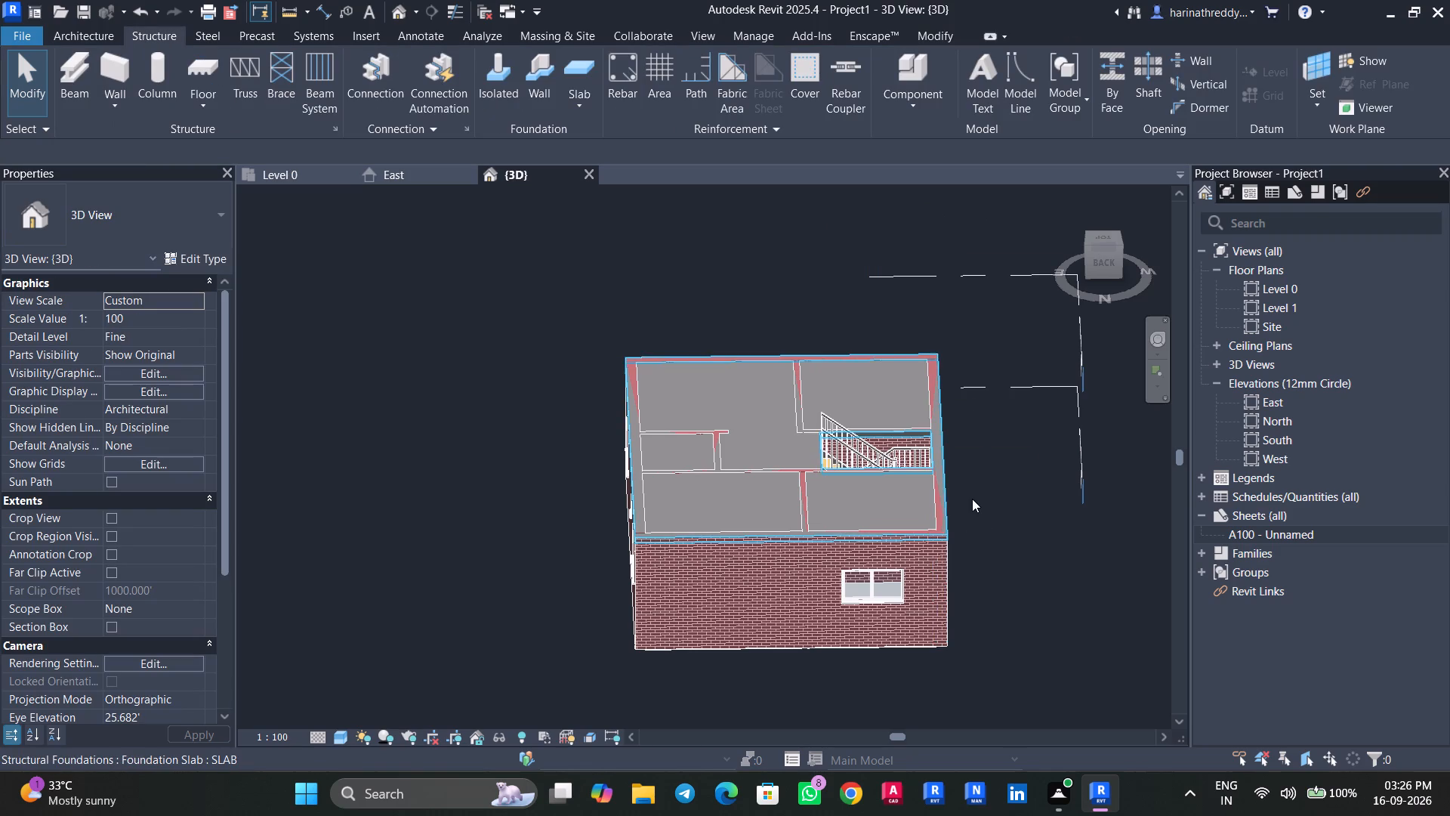
Examine the stair, its railings and the slab edges around the shaft opening from several angles in the 3D view.
{"action": "middle_click_drag", "start_coordinate": [972, 499], "coordinate": [881, 516], "text": "shift"}
{"action": "scroll", "coordinate": [921, 496], "scroll_direction": "up", "scroll_amount": 7}
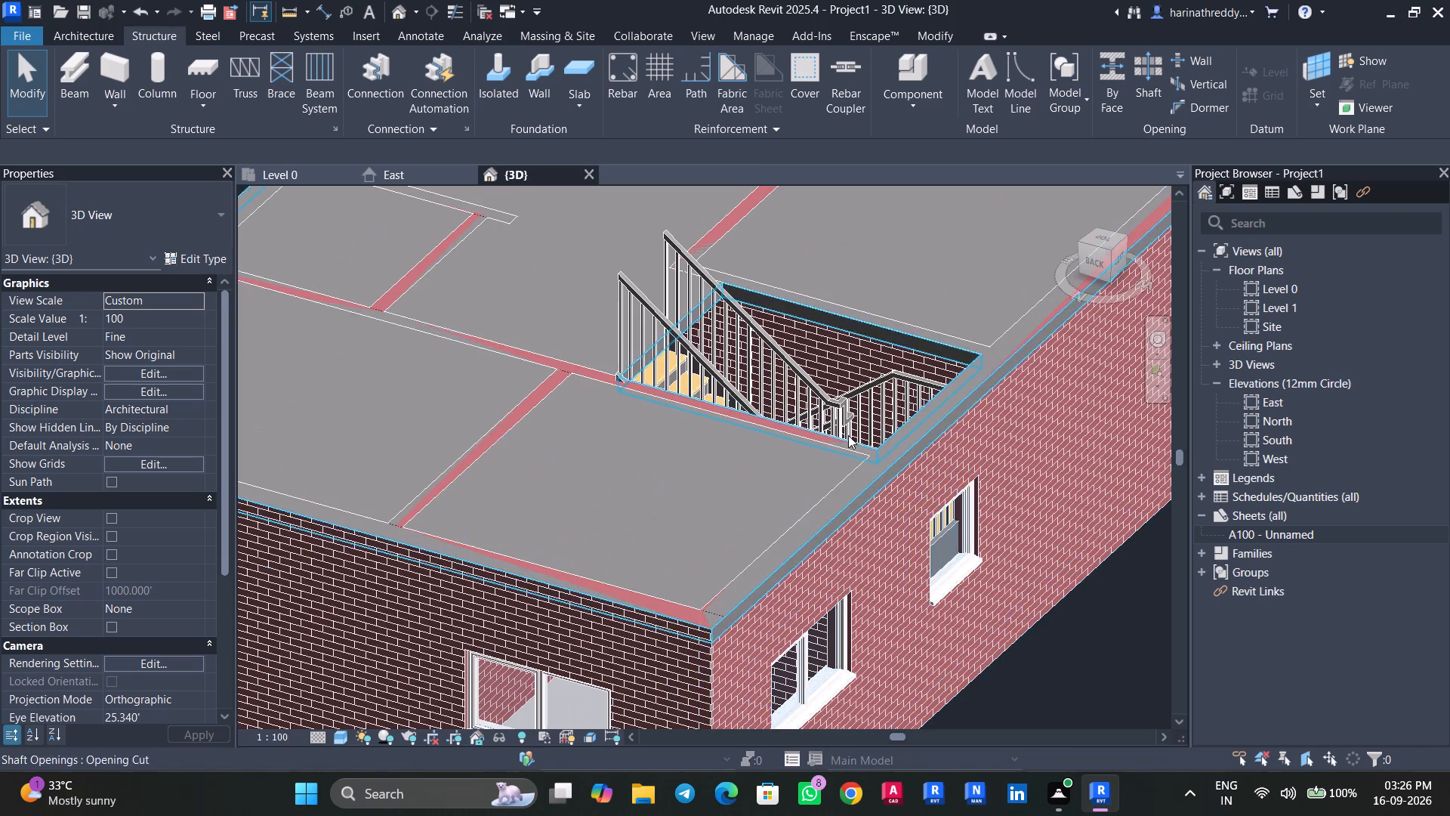
{"action": "scroll", "coordinate": [849, 427], "scroll_direction": "down", "scroll_amount": 2}
{"action": "middle_click_drag", "start_coordinate": [854, 417], "coordinate": [690, 431]}
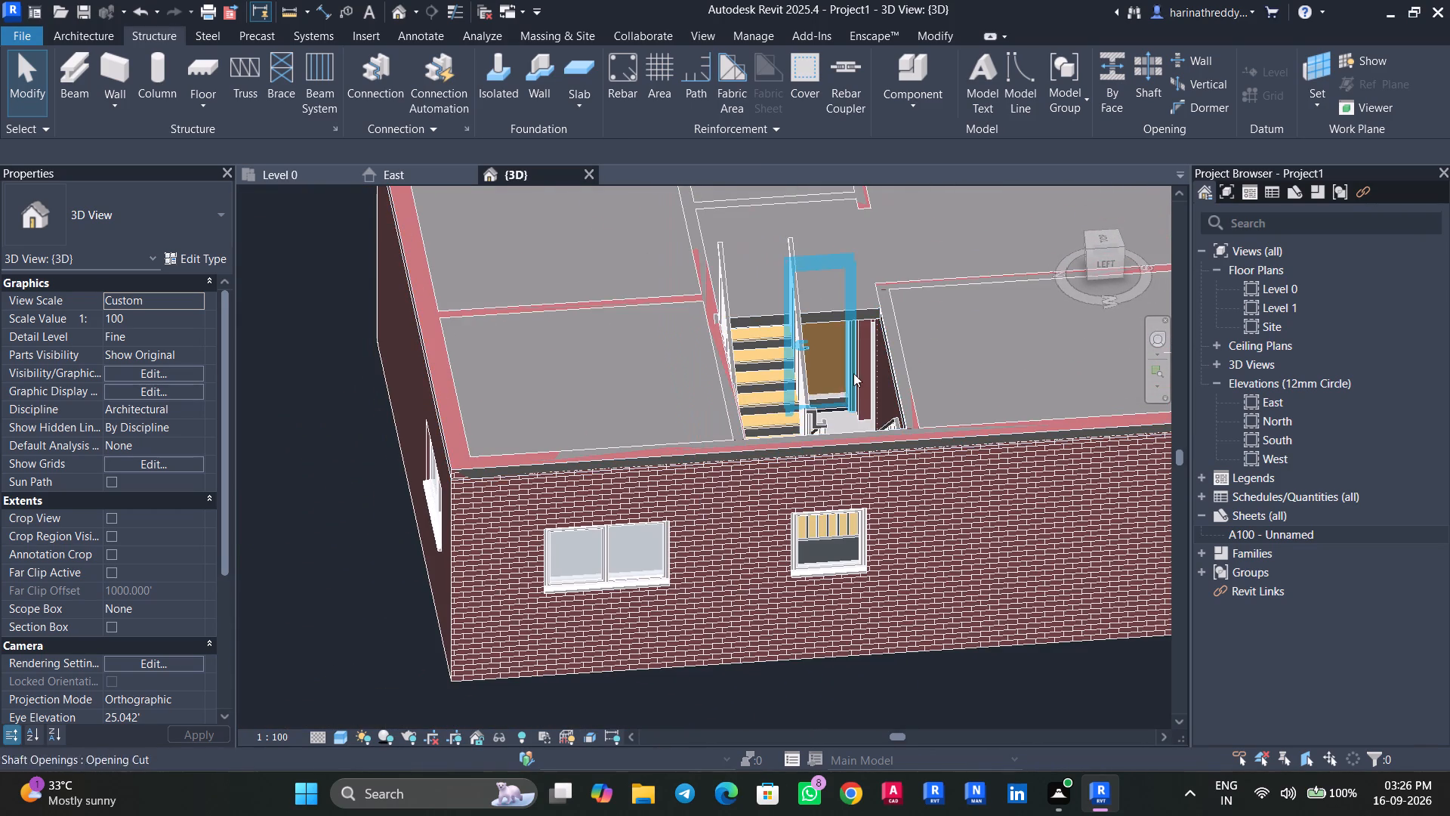
{"action": "scroll", "coordinate": [838, 384], "scroll_direction": "up", "scroll_amount": 5}
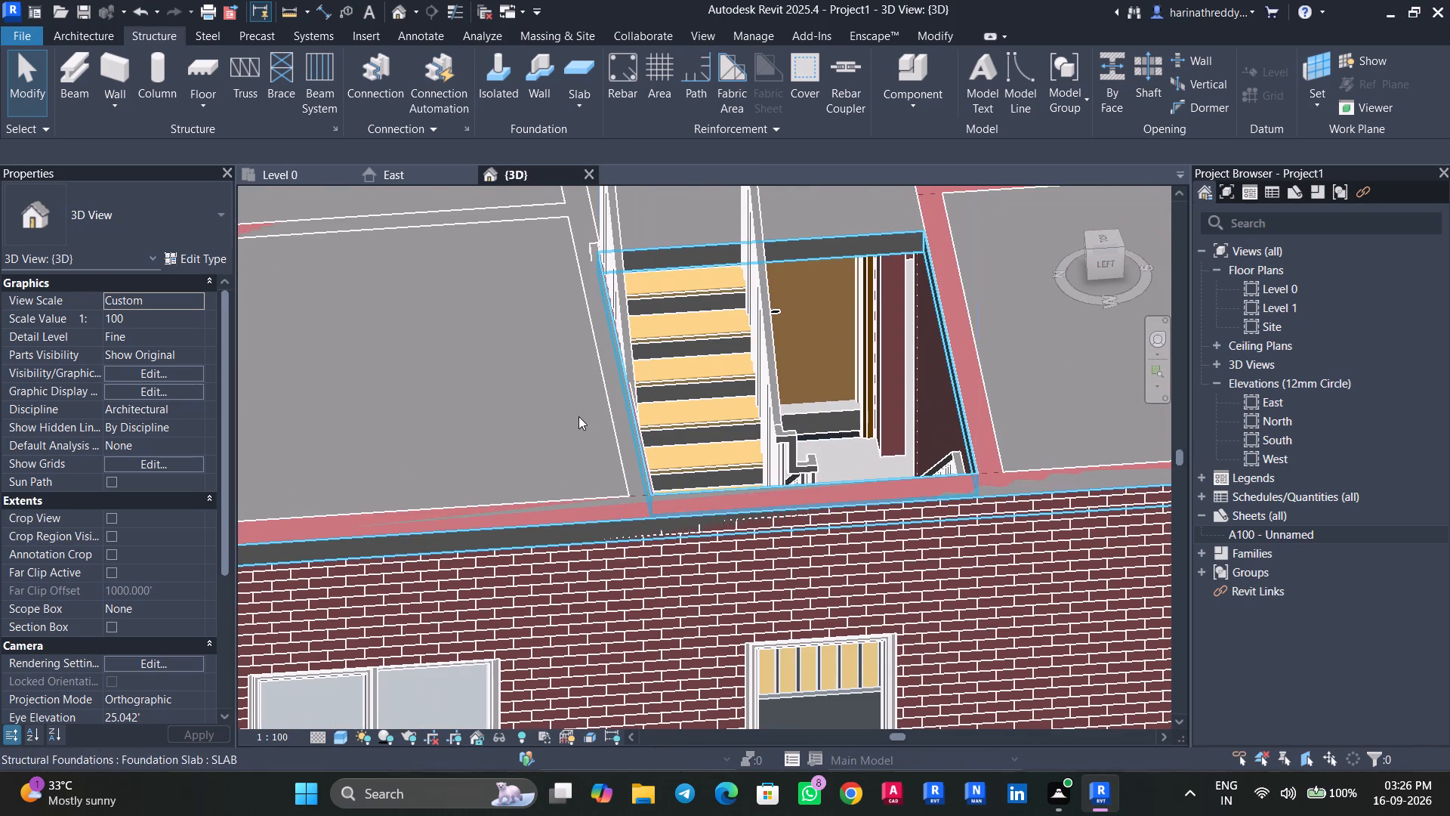
{"action": "left_click", "coordinate": [720, 343]}
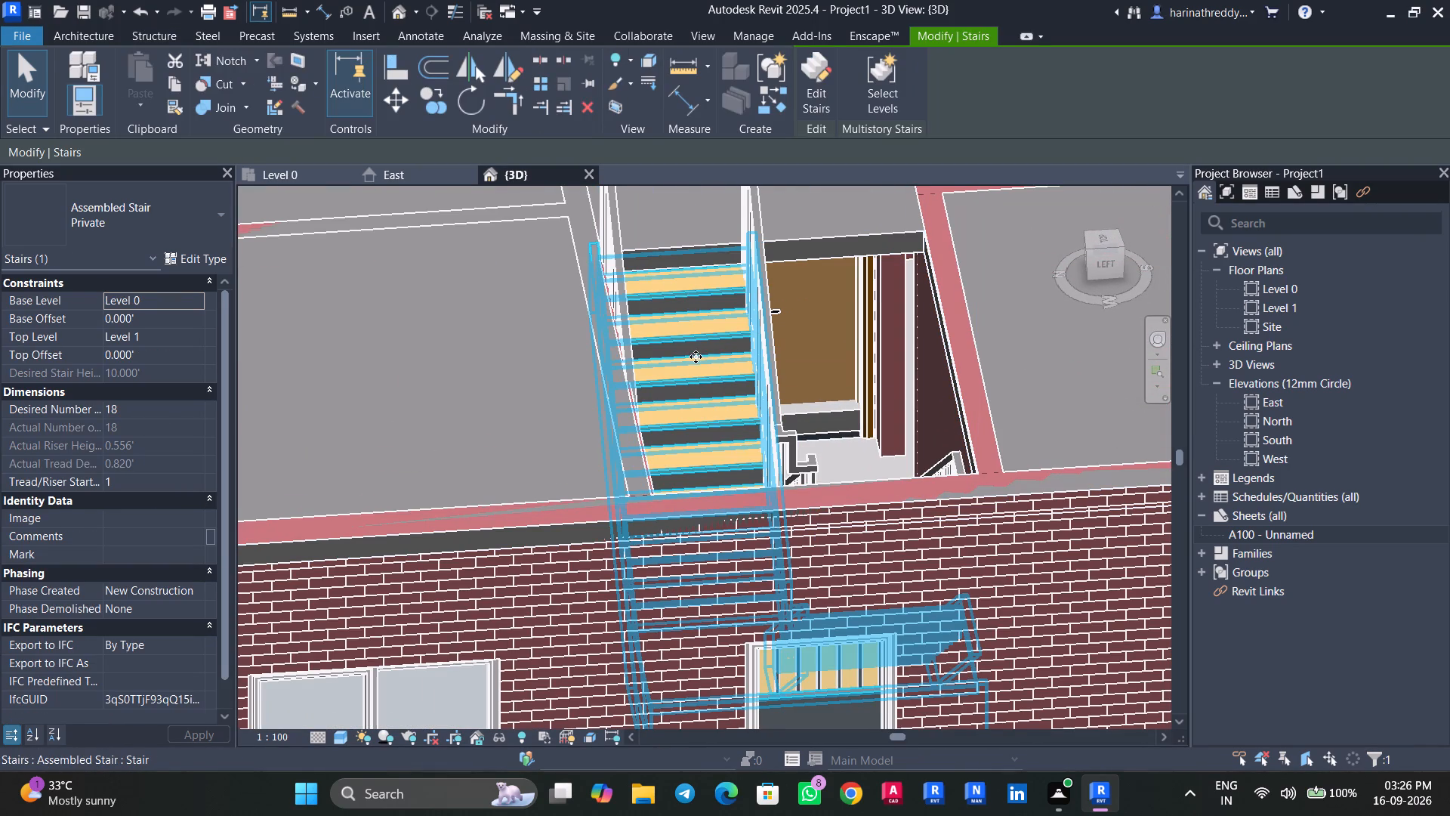
{"action": "key", "text": "grave"}
{"action": "key", "text": "Escape"}
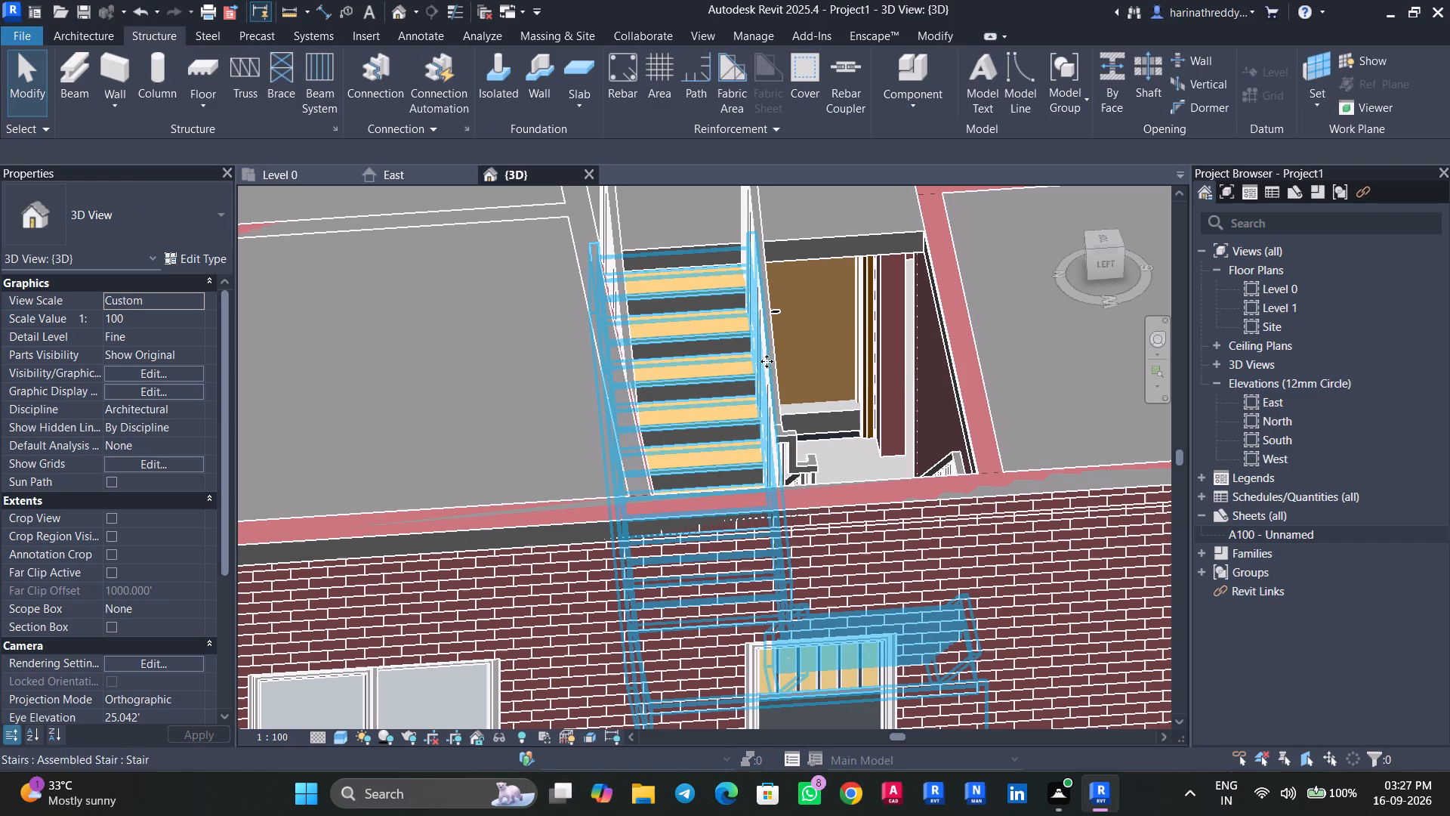
{"action": "key", "text": "Escape"}
{"action": "key", "text": "Escape"}
{"action": "key", "text": "Escape"}
{"action": "key", "text": "Escape"}
{"action": "key", "text": "Escape"}
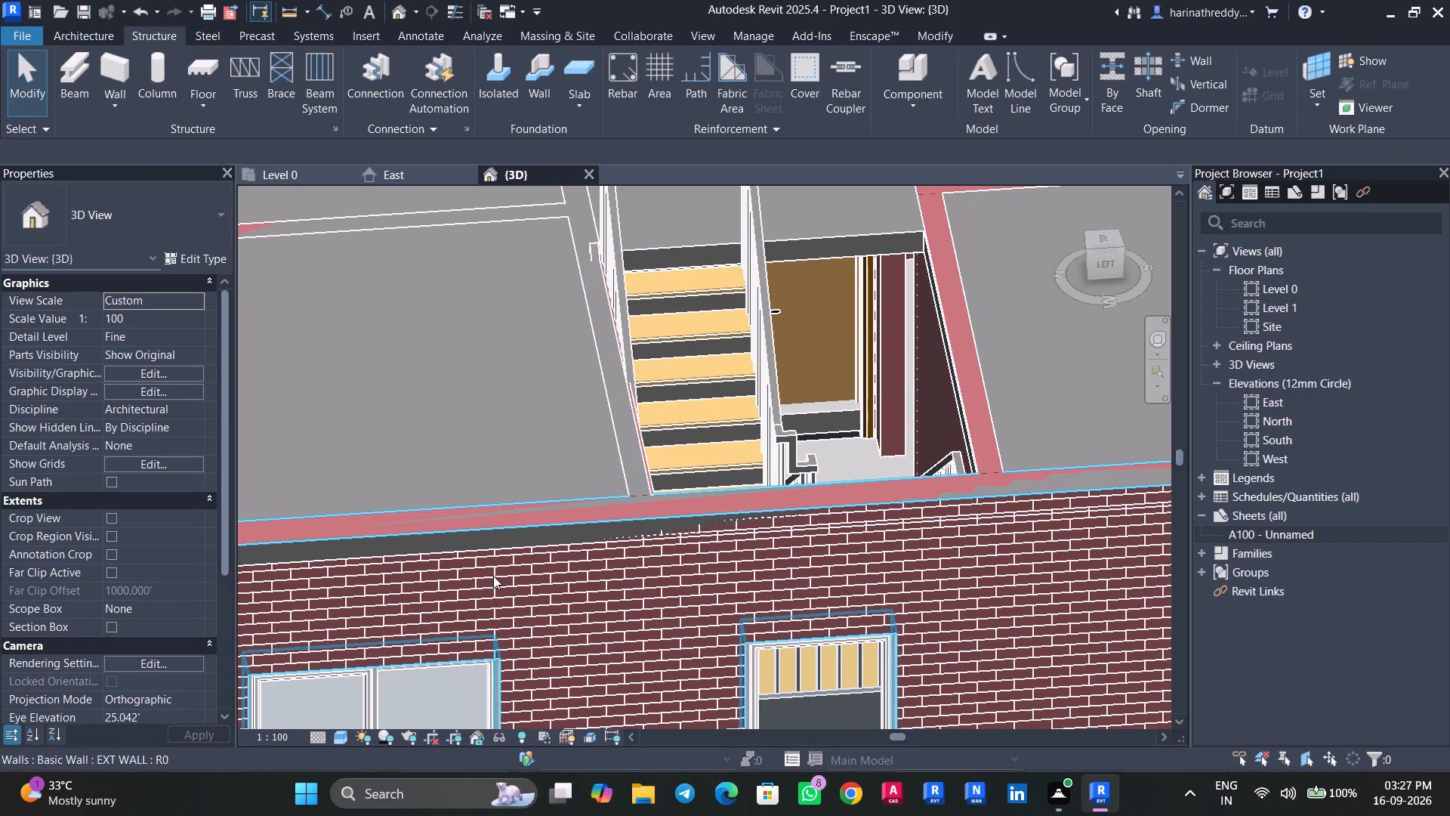
{"action": "scroll", "coordinate": [492, 573], "scroll_direction": "down", "scroll_amount": 4}
{"action": "scroll", "coordinate": [430, 393], "scroll_direction": "down", "scroll_amount": 4}
{"action": "left_click", "coordinate": [964, 314]}
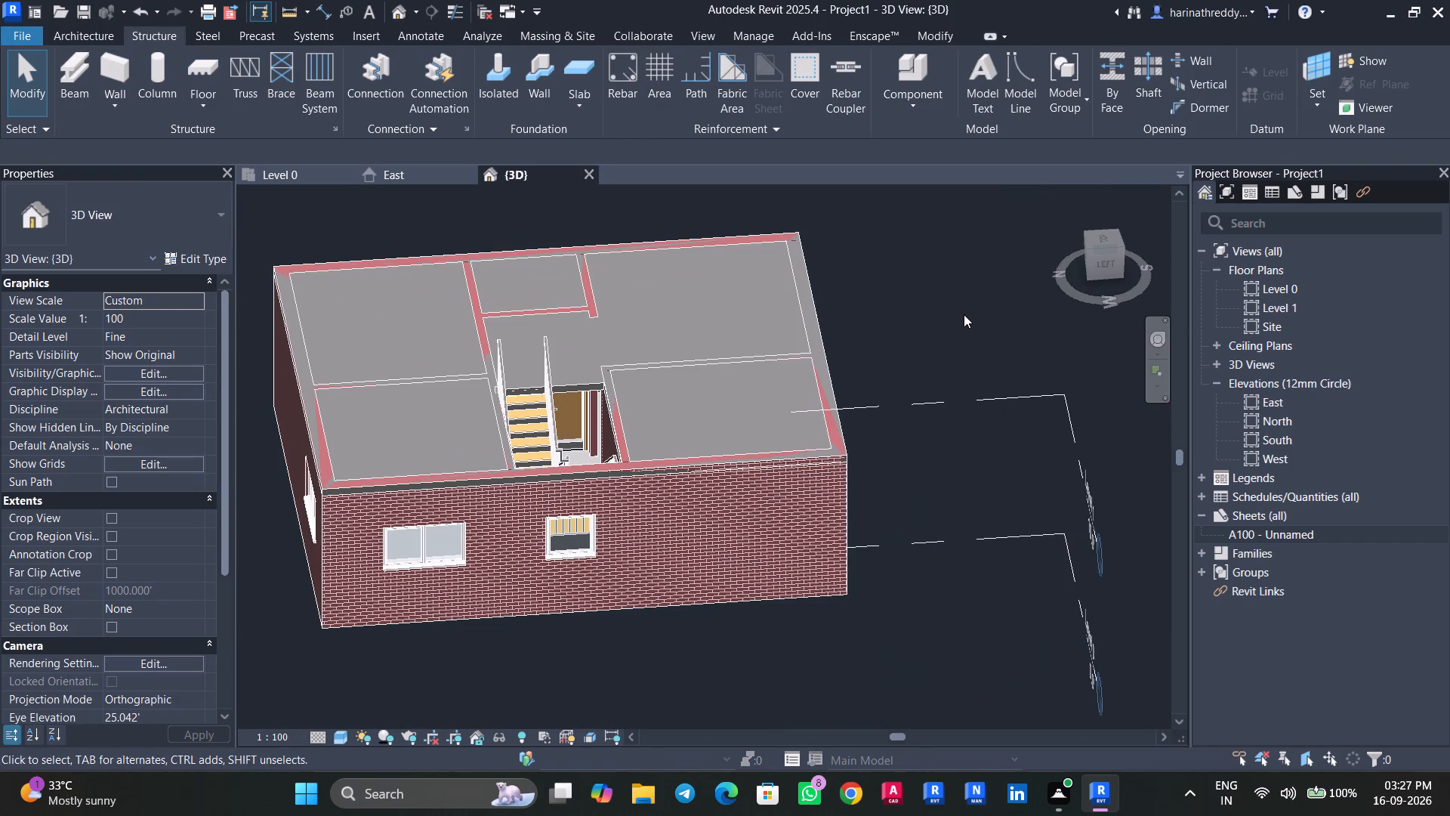
{"action": "key", "text": "Escape"}
{"action": "key", "text": "Escape"}
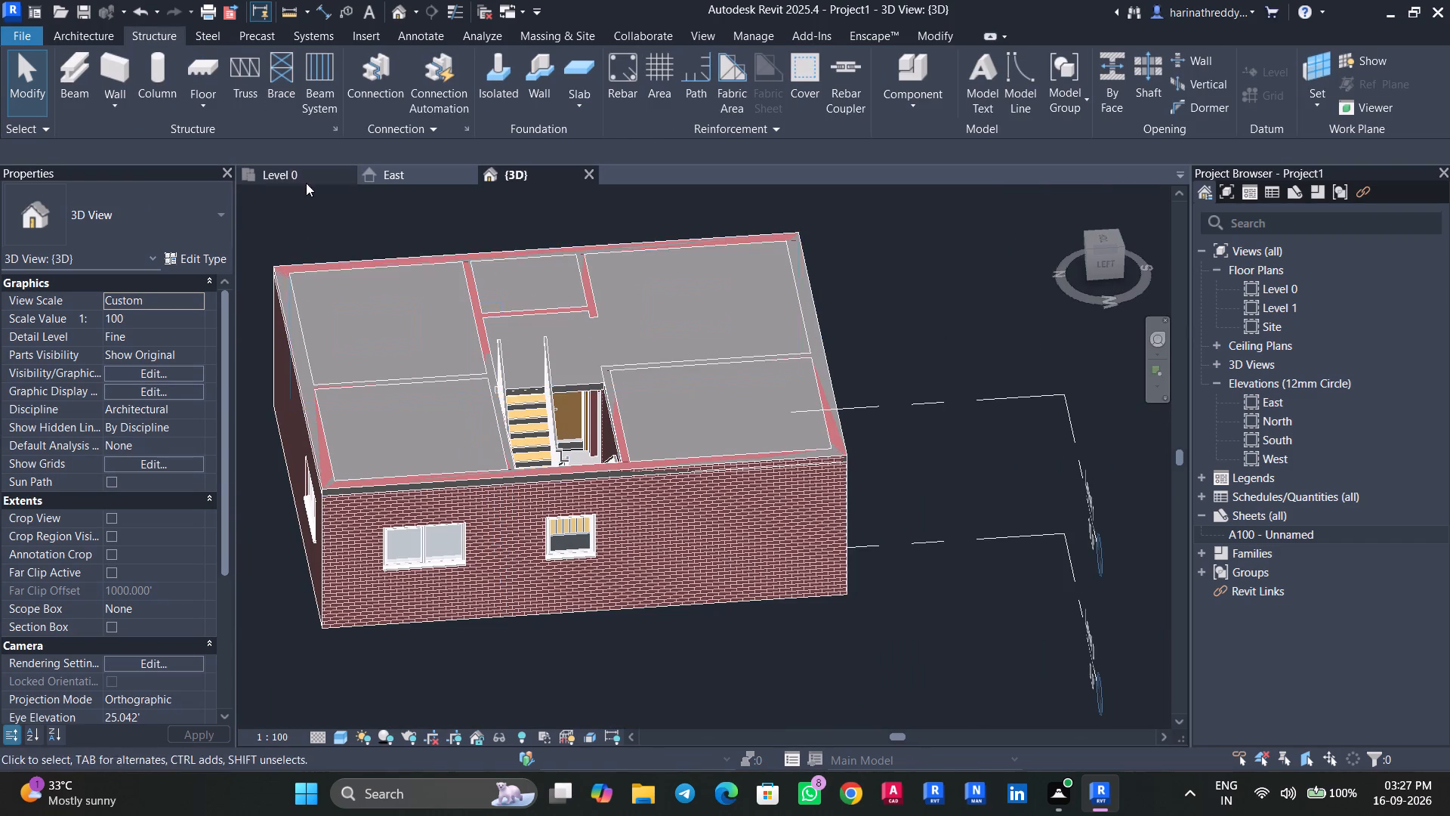
{"action": "scroll", "coordinate": [571, 437], "scroll_direction": "up", "scroll_amount": 11}
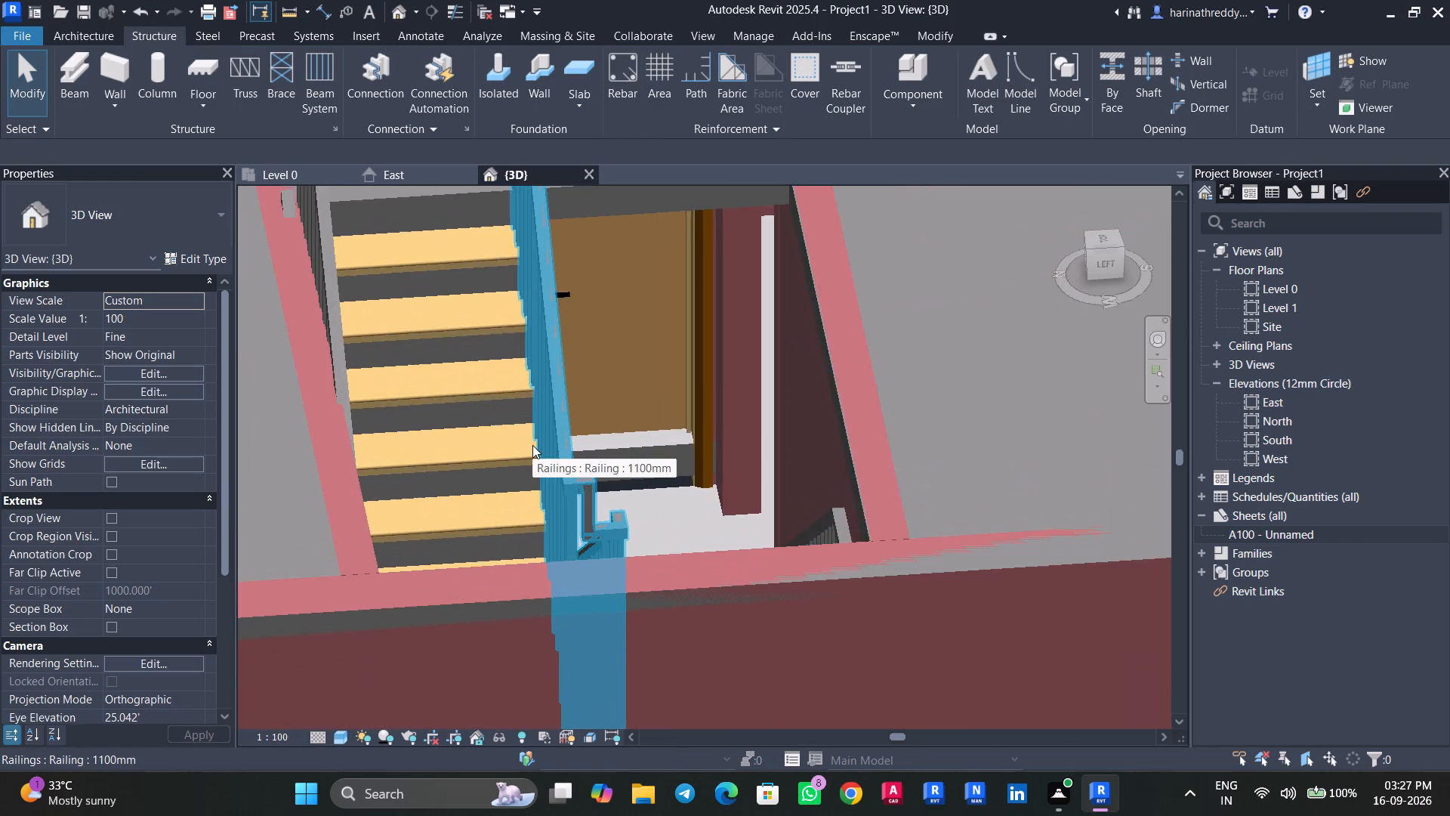
{"action": "scroll", "coordinate": [528, 444], "scroll_direction": "down", "scroll_amount": 1}
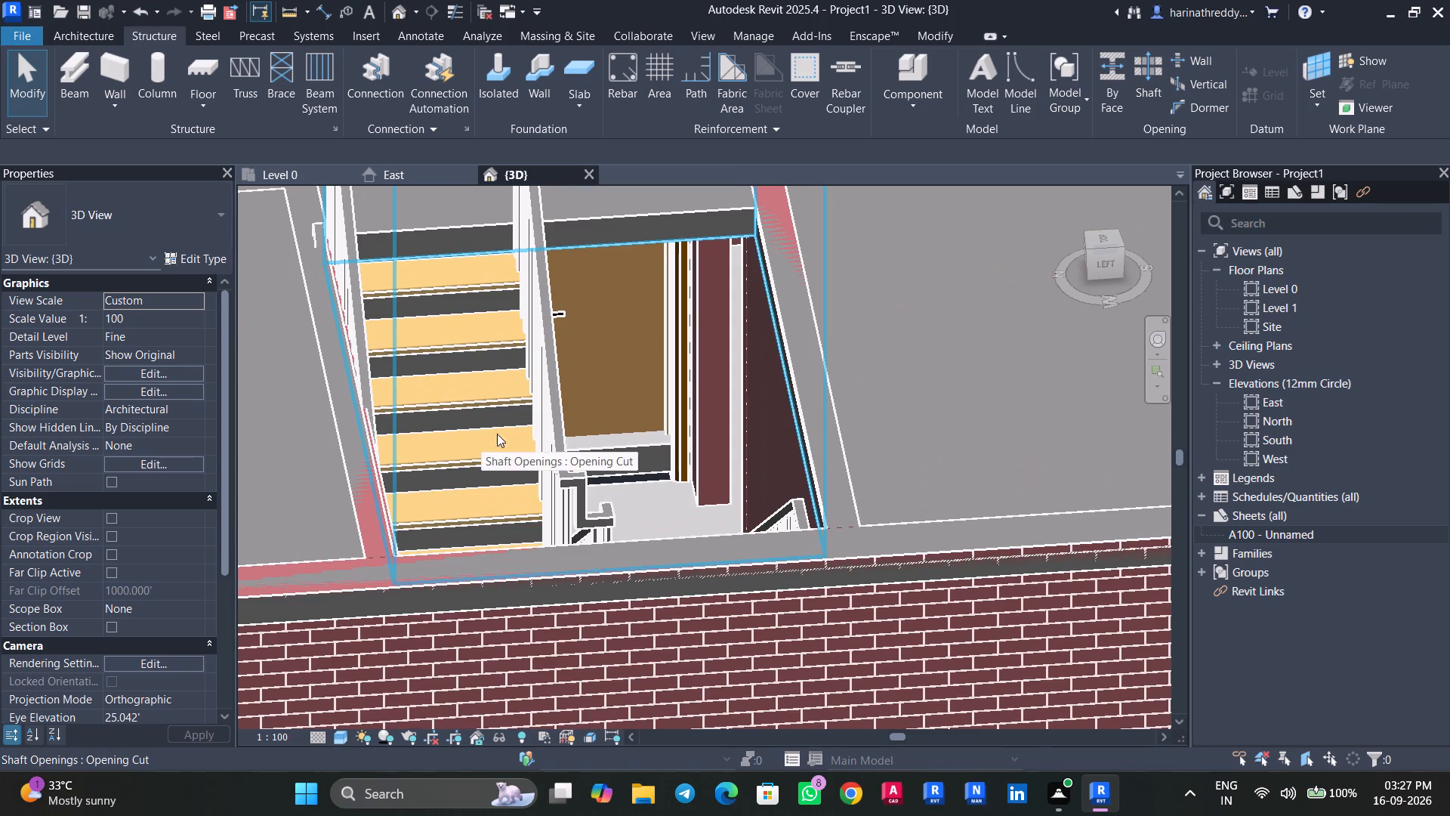
{"action": "scroll", "coordinate": [492, 447], "scroll_direction": "down", "scroll_amount": 4}
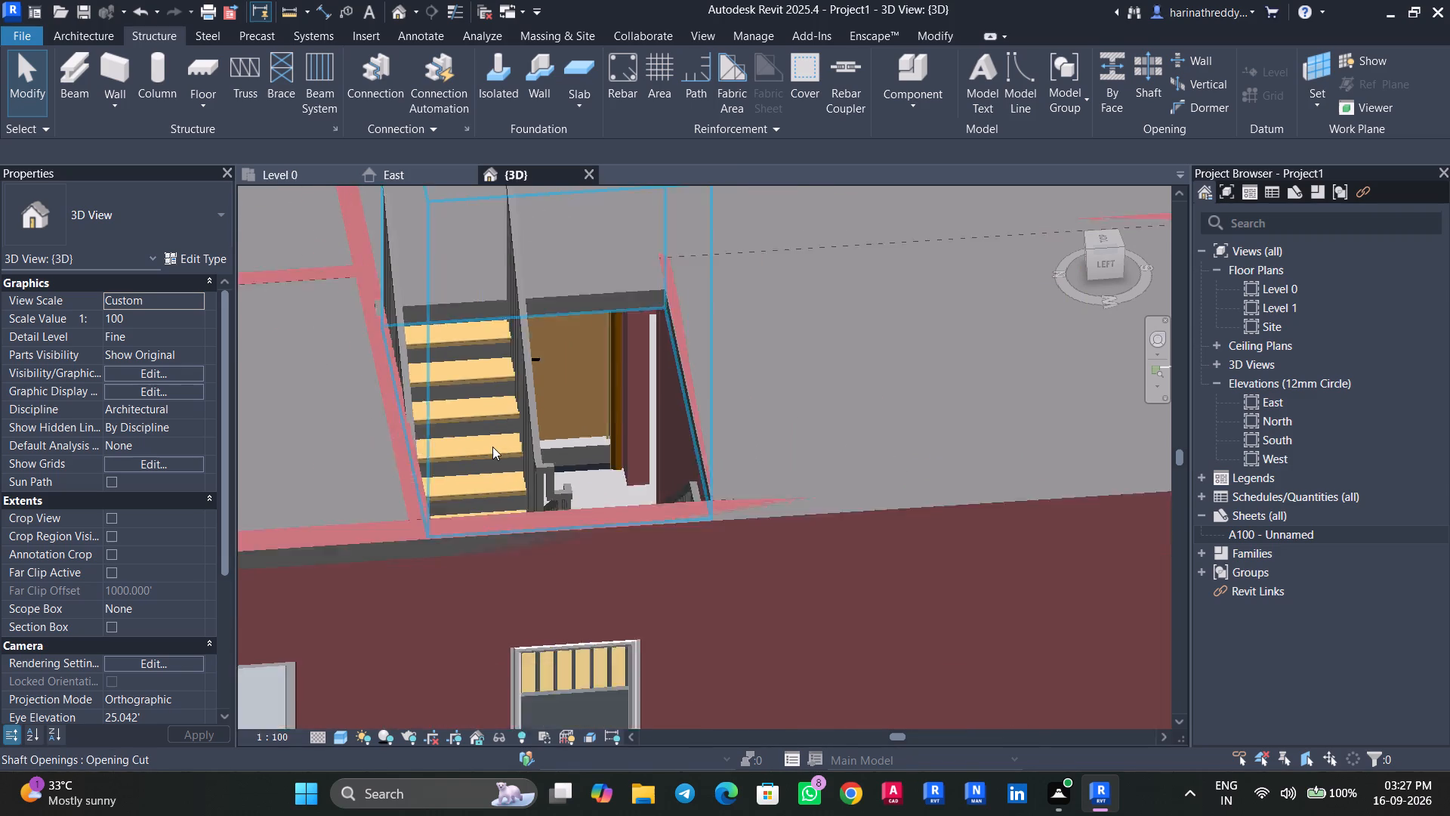
{"action": "scroll", "coordinate": [492, 447], "scroll_direction": "down", "scroll_amount": 2}
{"action": "left_click", "coordinate": [492, 447]}
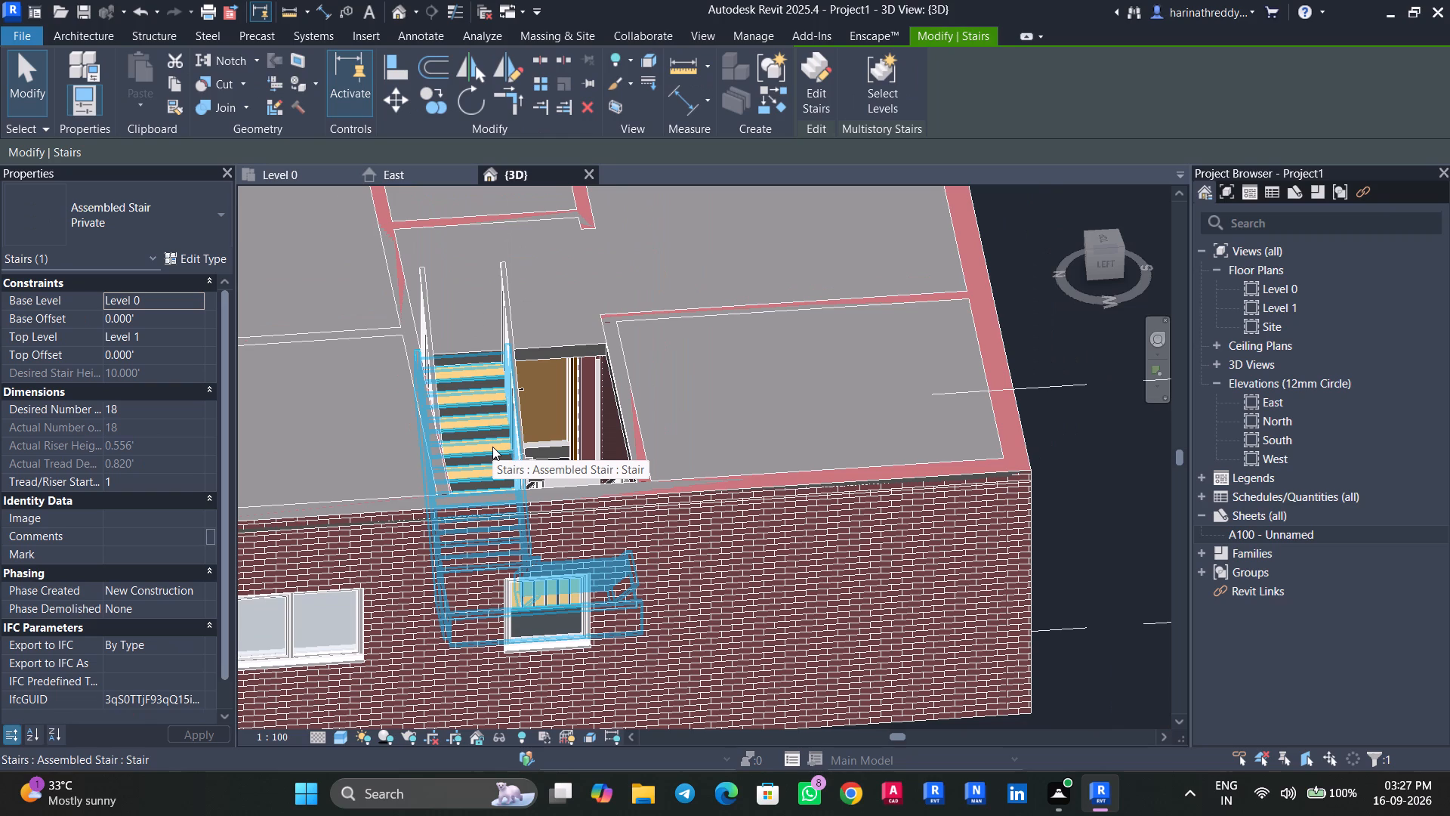
{"action": "key", "text": "Escape"}
{"action": "key", "text": "Escape"}
{"action": "key", "text": "Escape"}
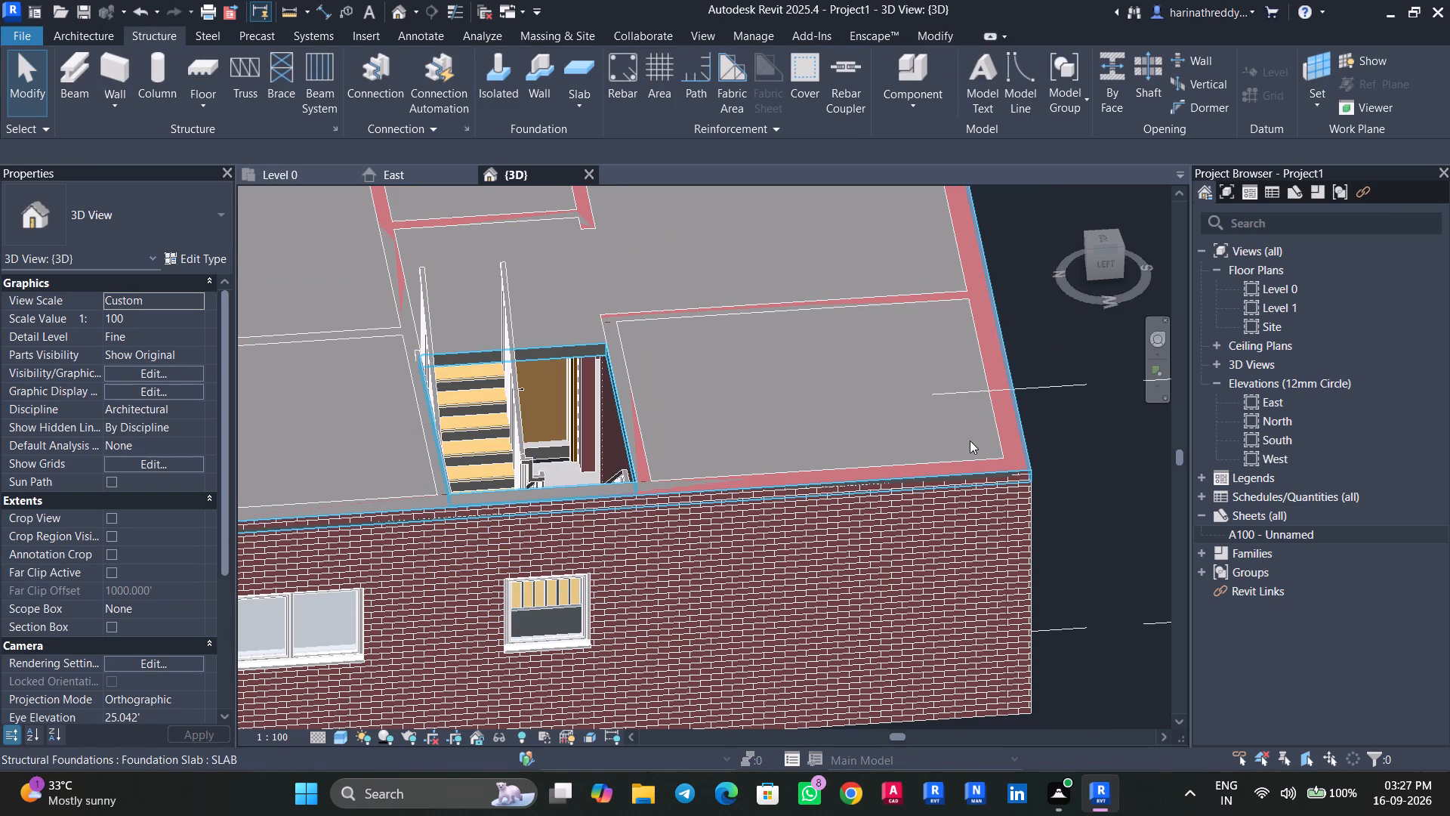
{"action": "key", "text": "Escape"}
{"action": "key", "text": "Escape"}
{"action": "scroll", "coordinate": [360, 540], "scroll_direction": "down", "scroll_amount": 4}
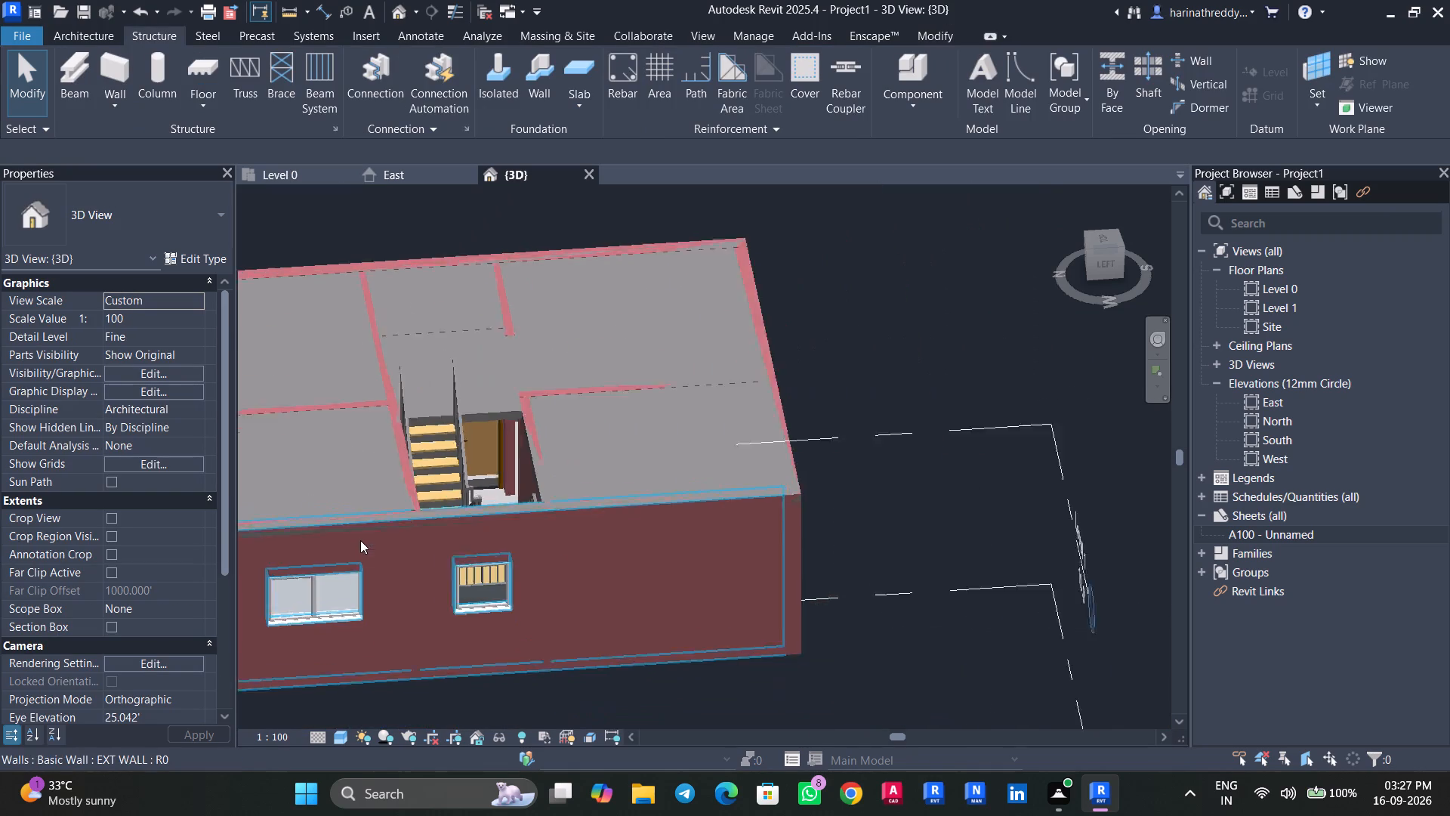
Review the Level 0 floor plan, and inspect the slab and stairwell from directly above in the 3D view.
{"action": "left_click", "coordinate": [279, 173]}
{"action": "scroll", "coordinate": [600, 545], "scroll_direction": "down", "scroll_amount": 8}
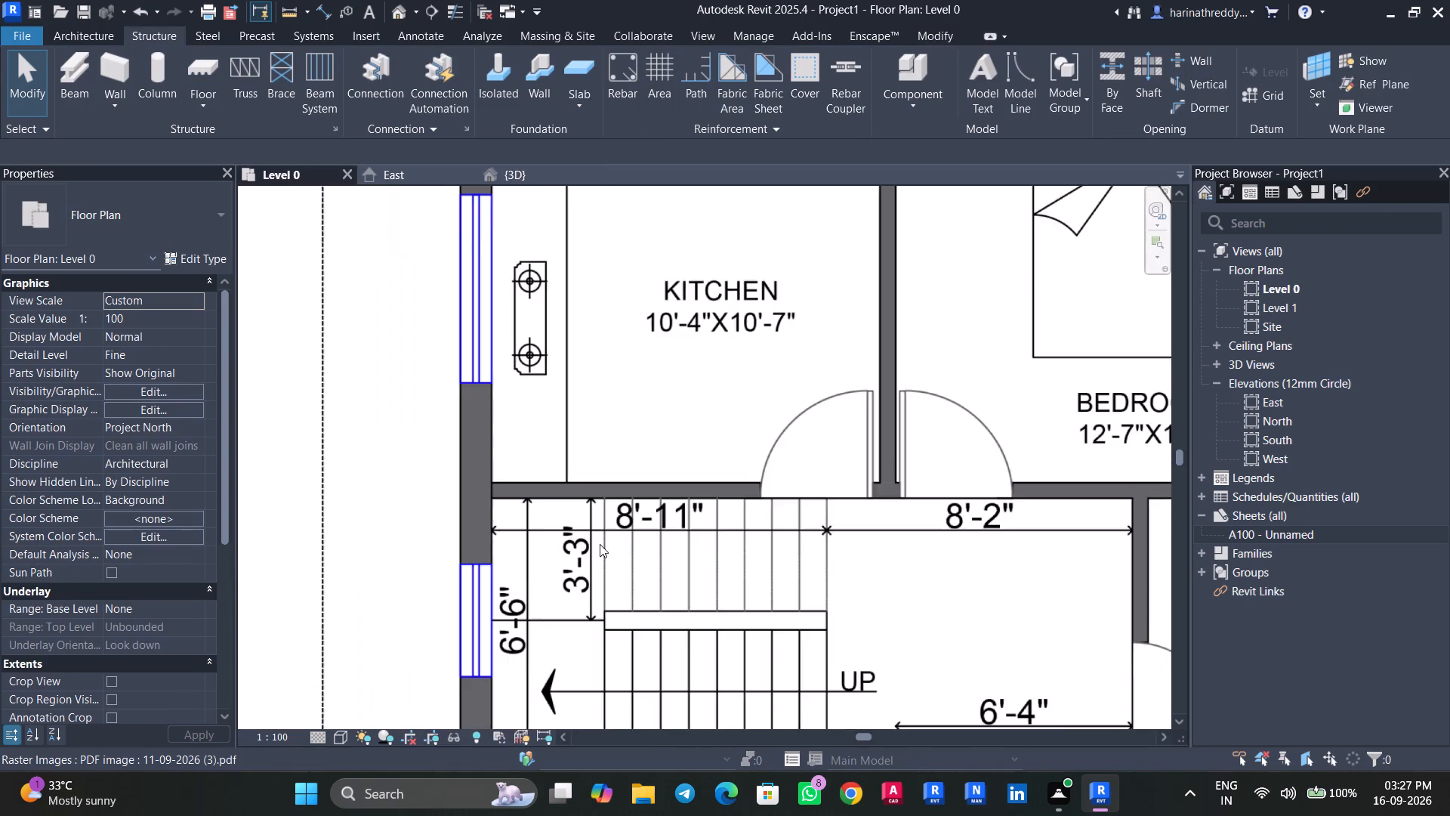
{"action": "scroll", "coordinate": [600, 544], "scroll_direction": "down", "scroll_amount": 10}
{"action": "middle_click_drag", "start_coordinate": [632, 532], "coordinate": [549, 471]}
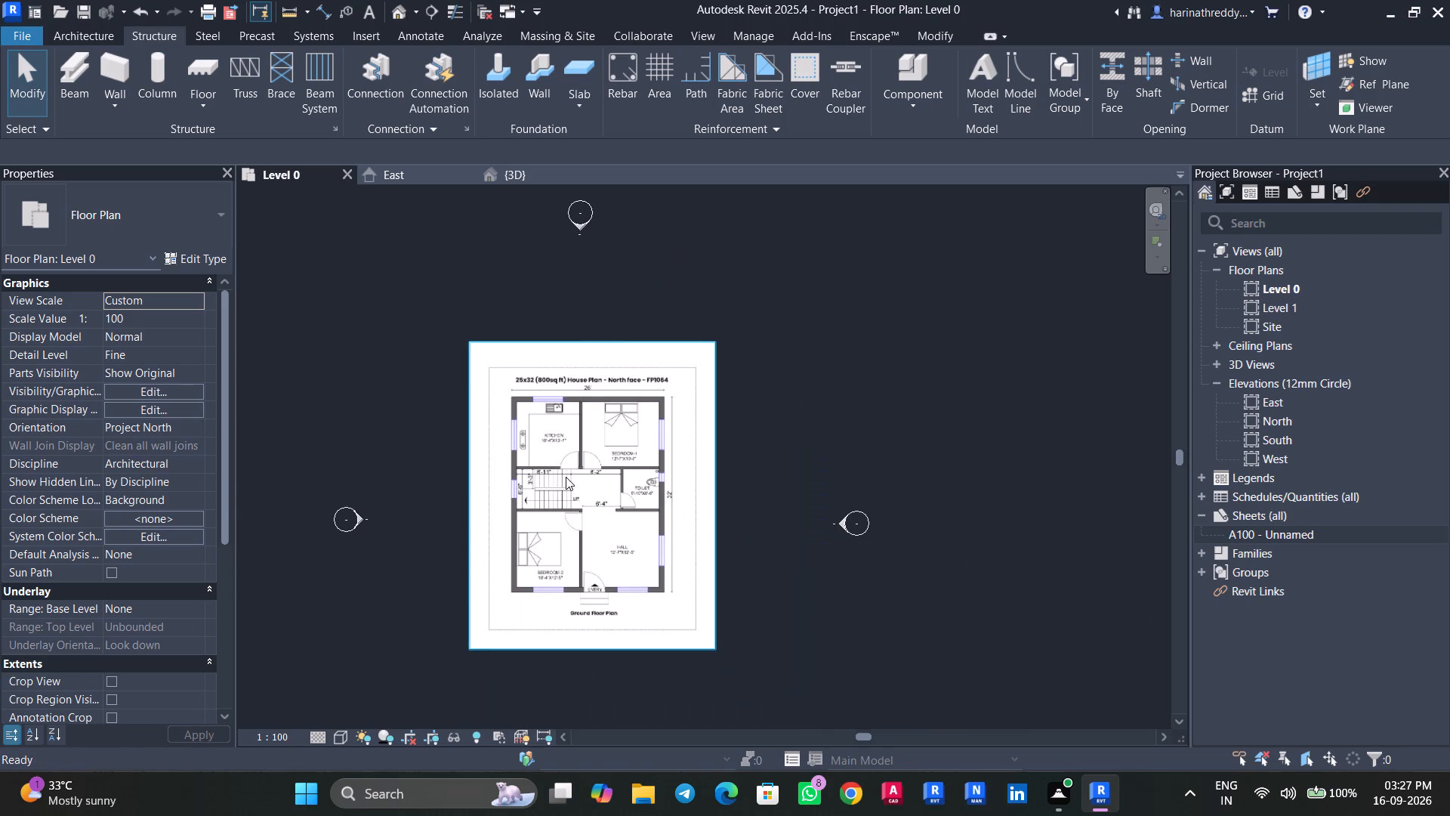
{"action": "scroll", "coordinate": [566, 477], "scroll_direction": "up", "scroll_amount": 5}
{"action": "scroll", "coordinate": [566, 477], "scroll_direction": "down", "scroll_amount": 3}
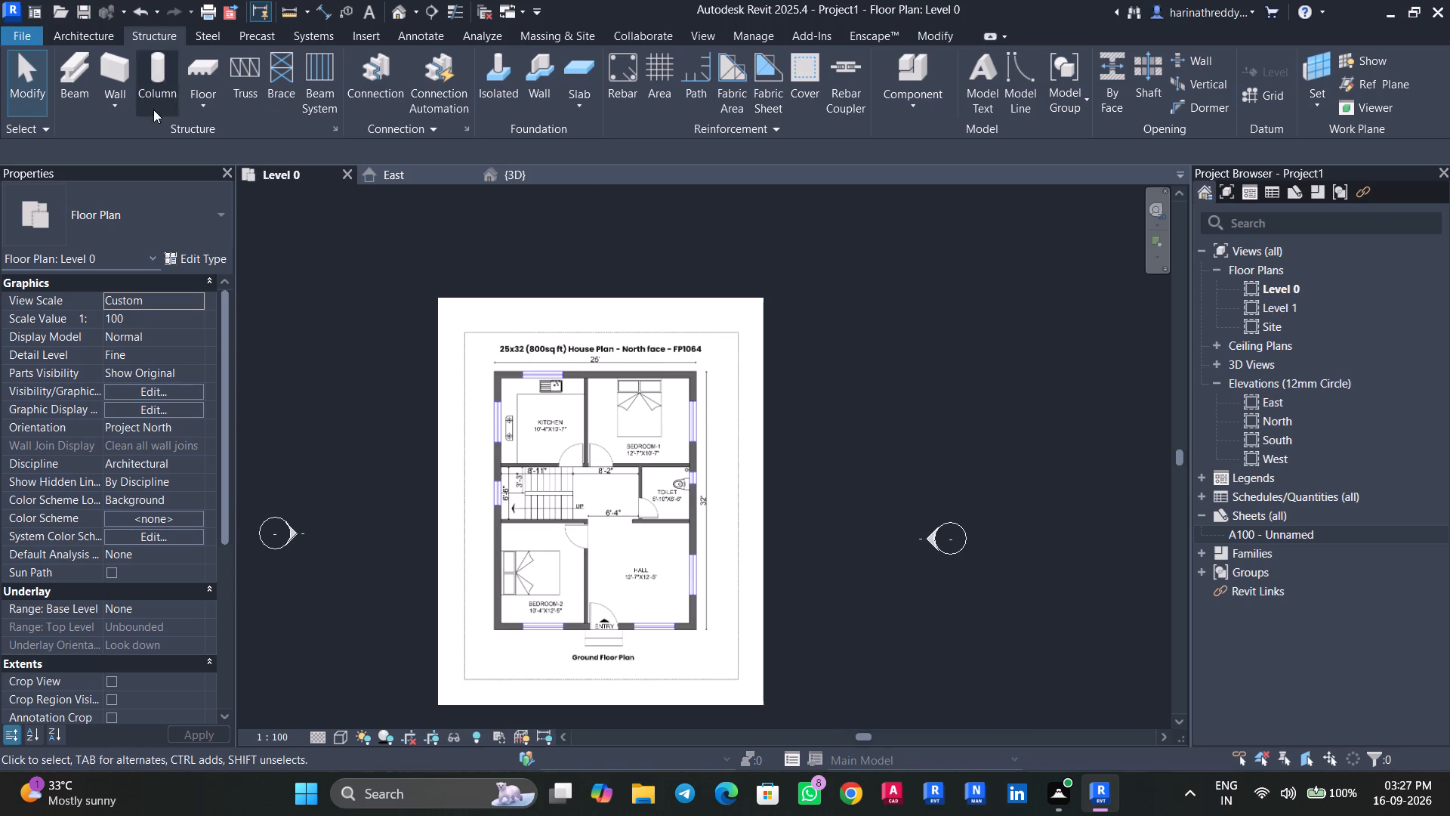
{"action": "left_click", "coordinate": [85, 32]}
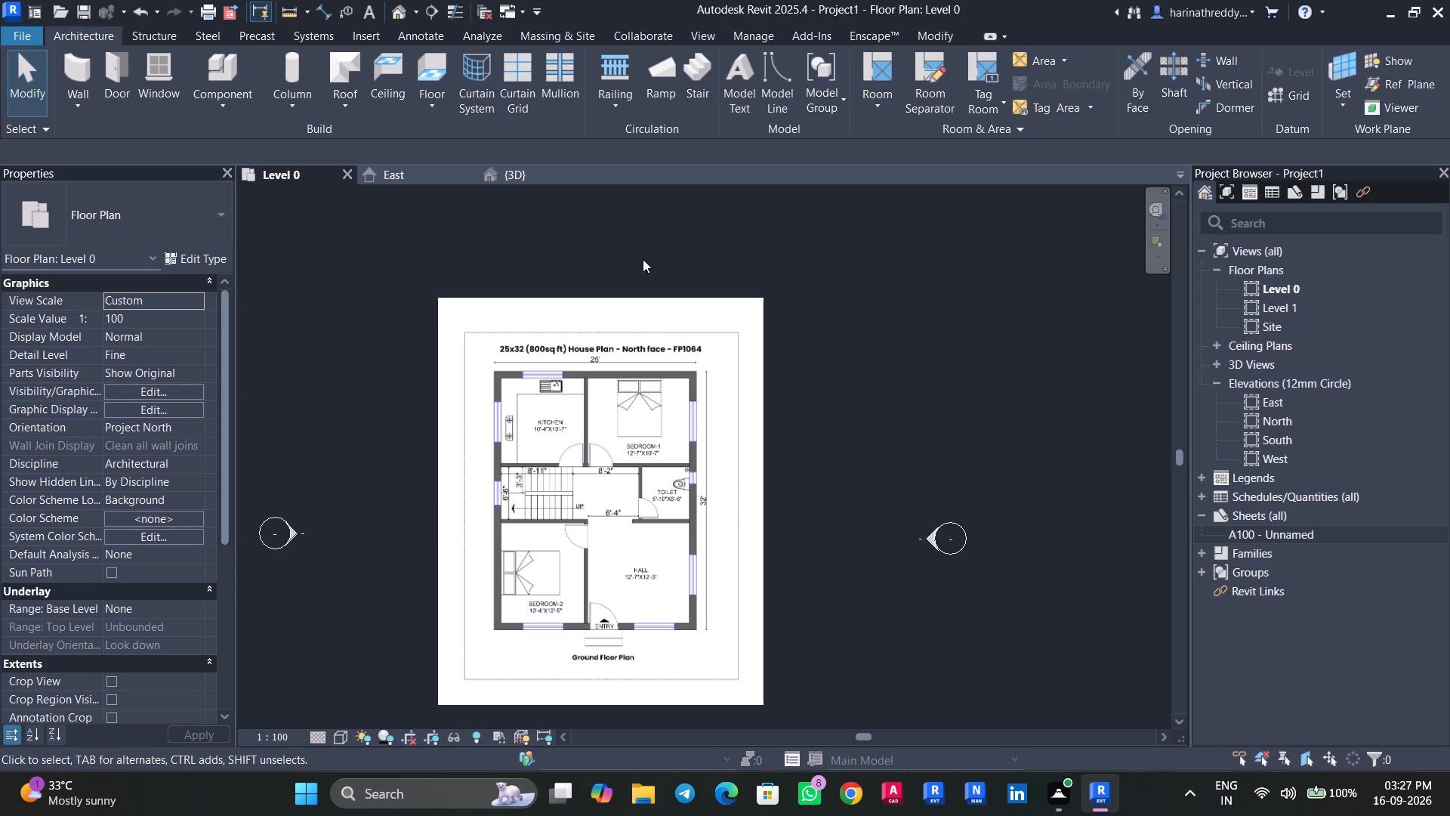
{"action": "left_click", "coordinate": [499, 177]}
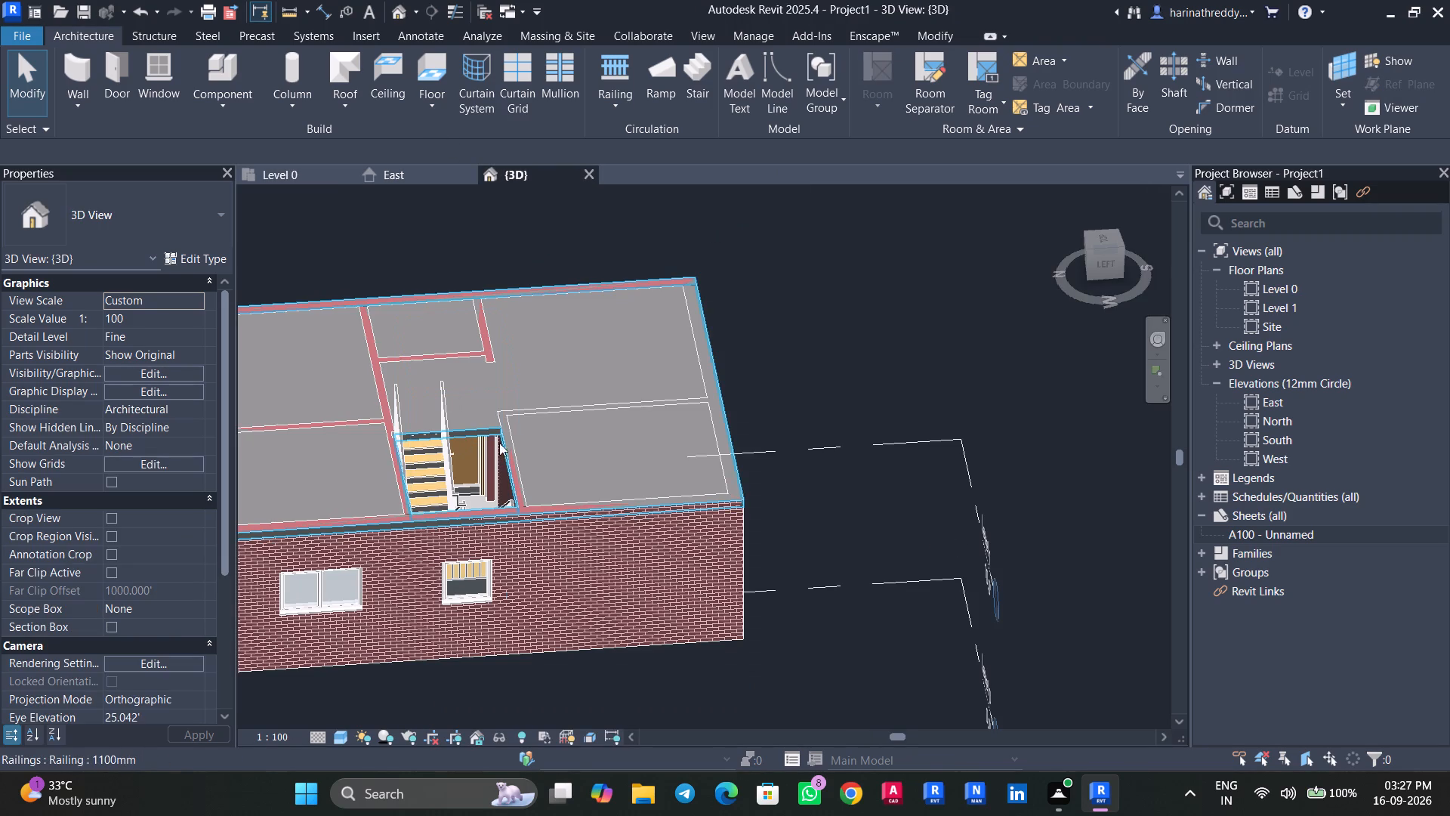
{"action": "left_click", "coordinate": [1103, 236]}
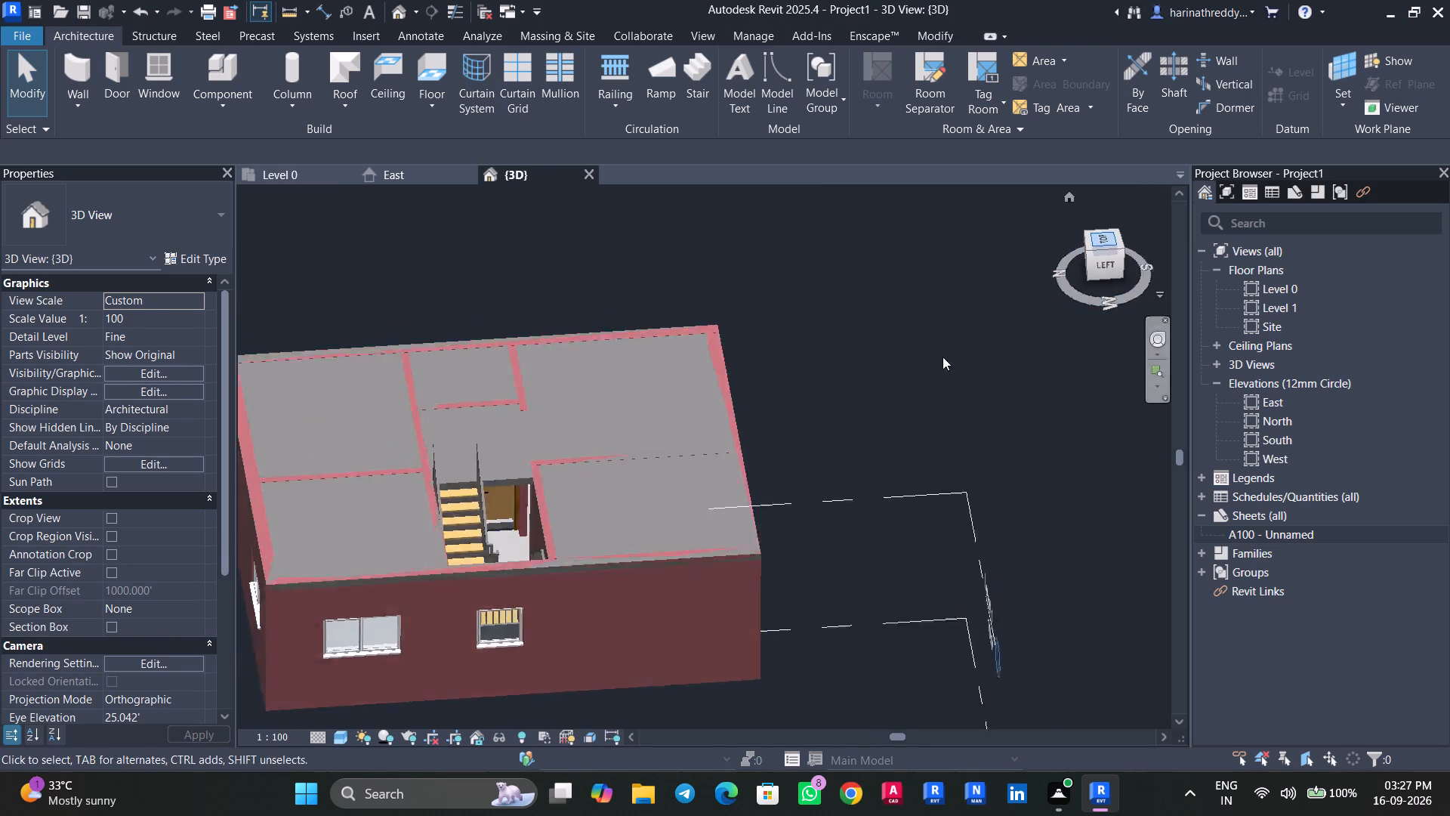
{"action": "scroll", "coordinate": [584, 377], "scroll_direction": "up", "scroll_amount": 2}
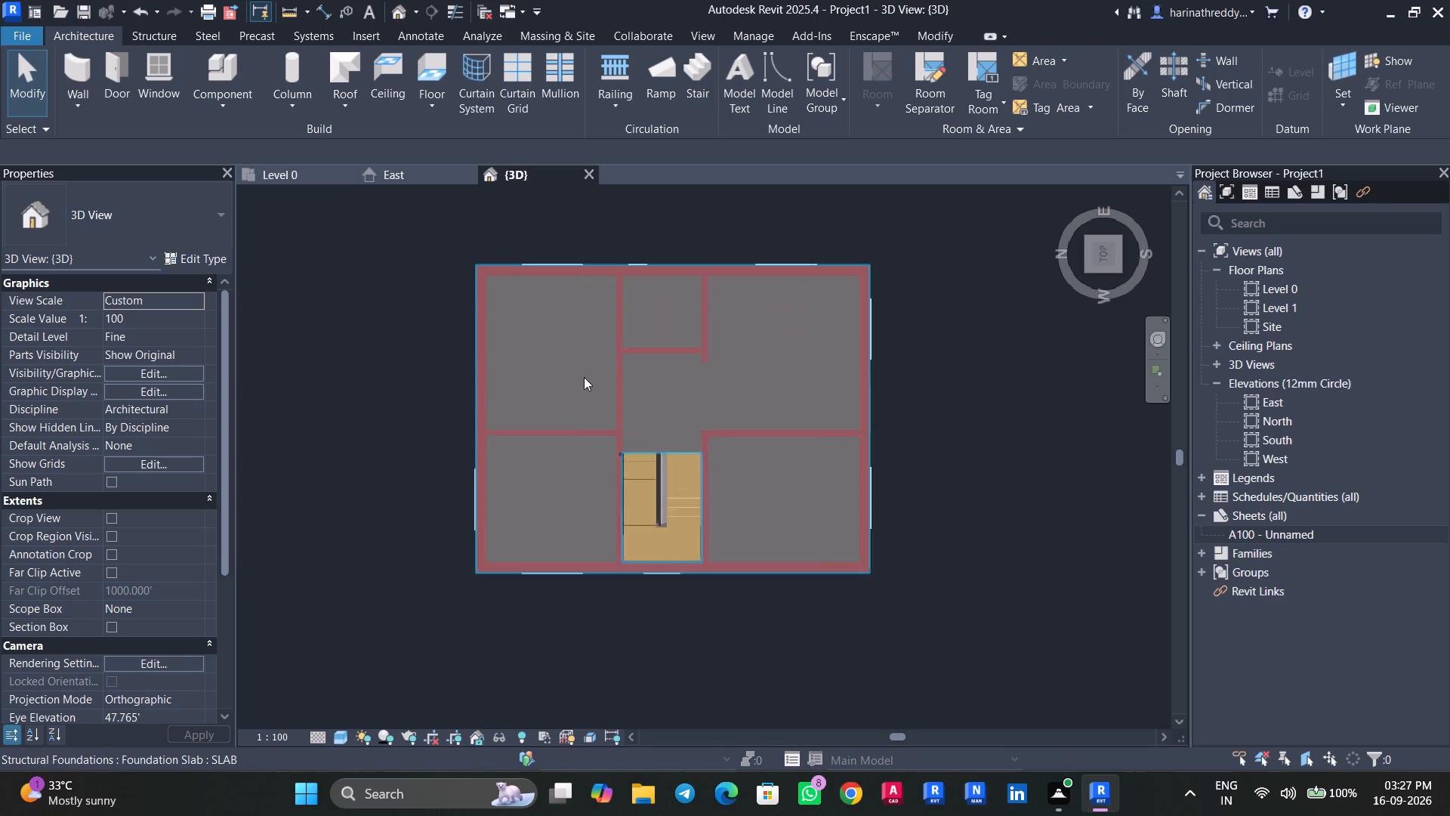
{"action": "scroll", "coordinate": [584, 377], "scroll_direction": "up", "scroll_amount": 3}
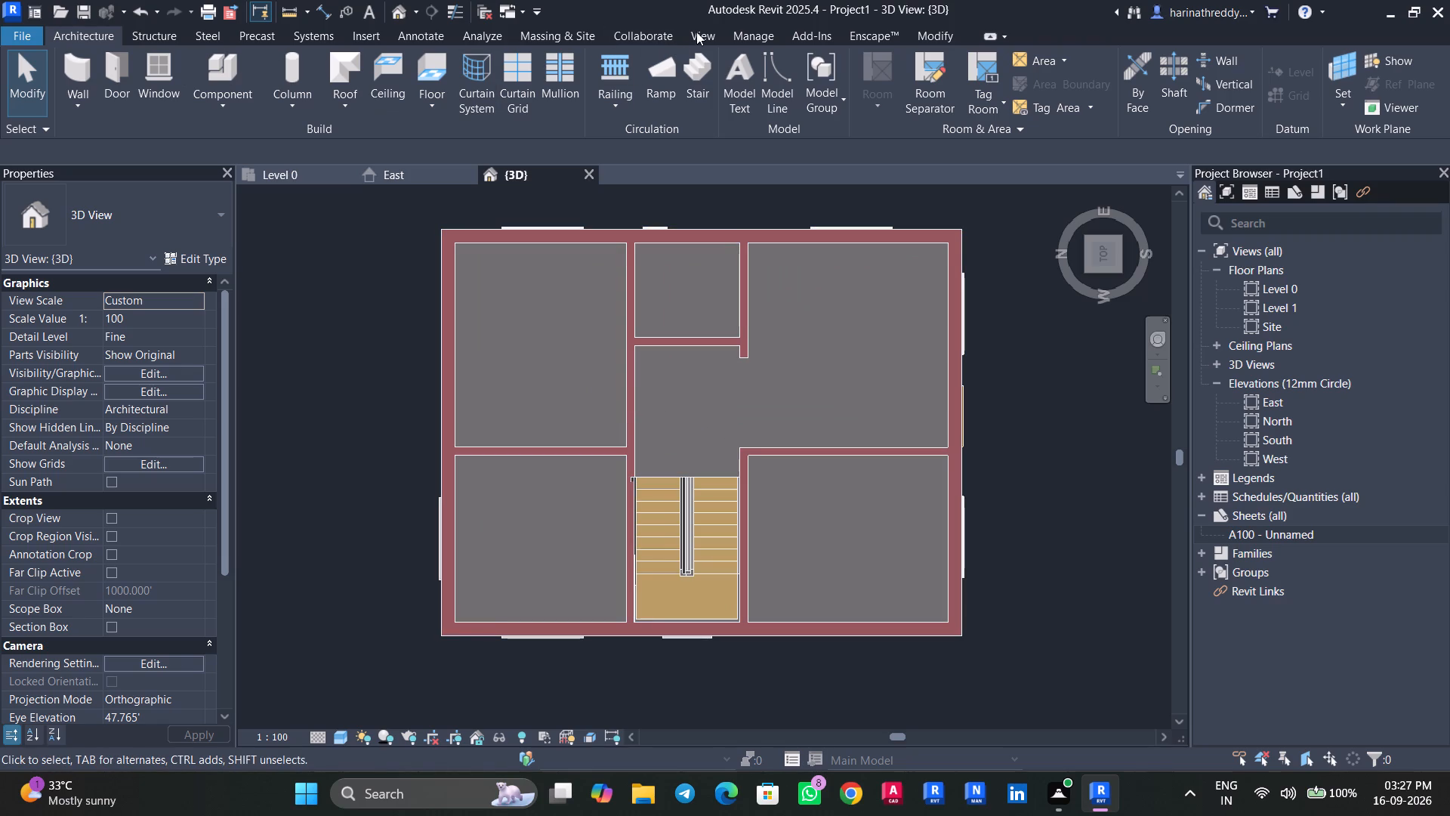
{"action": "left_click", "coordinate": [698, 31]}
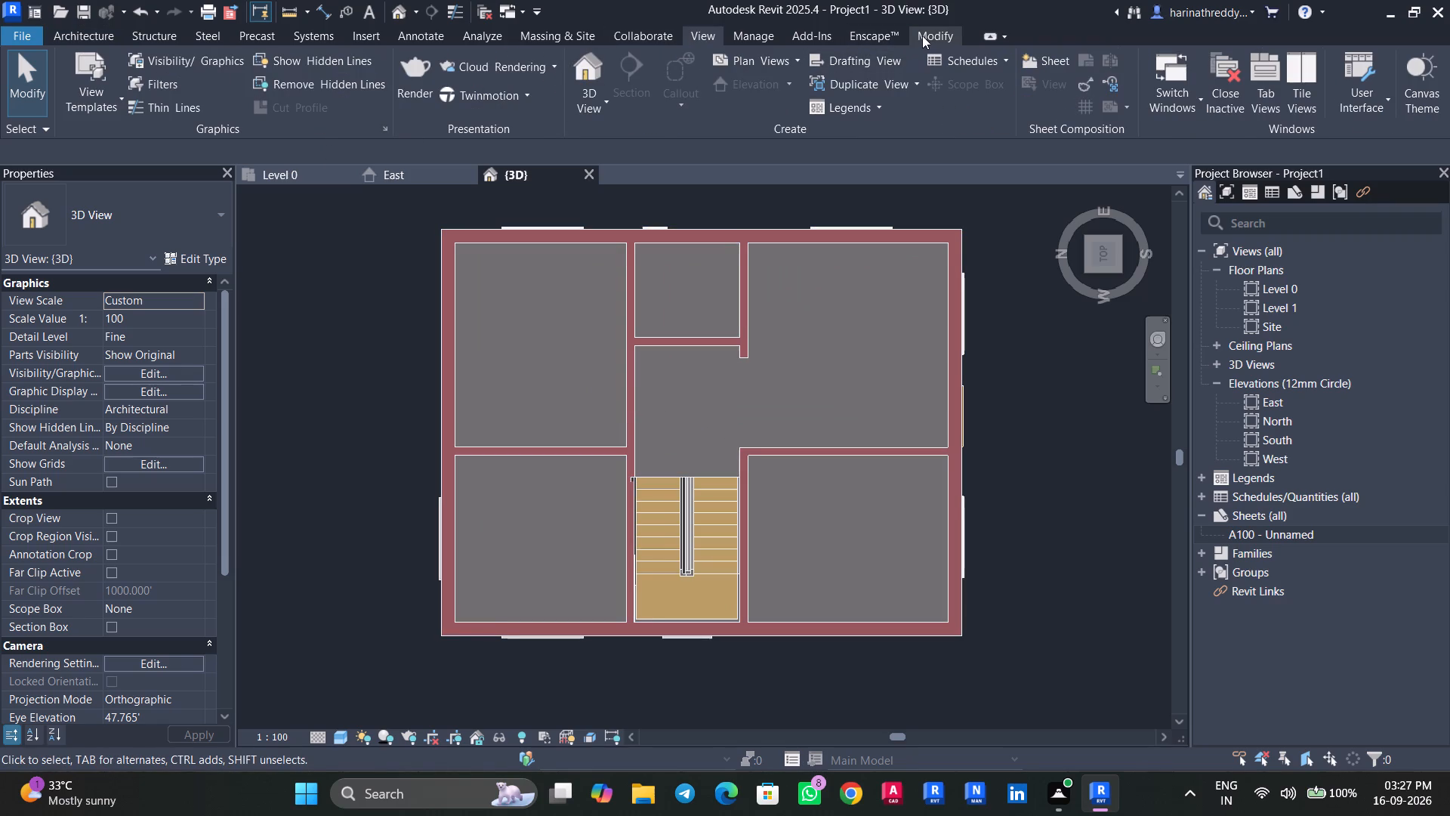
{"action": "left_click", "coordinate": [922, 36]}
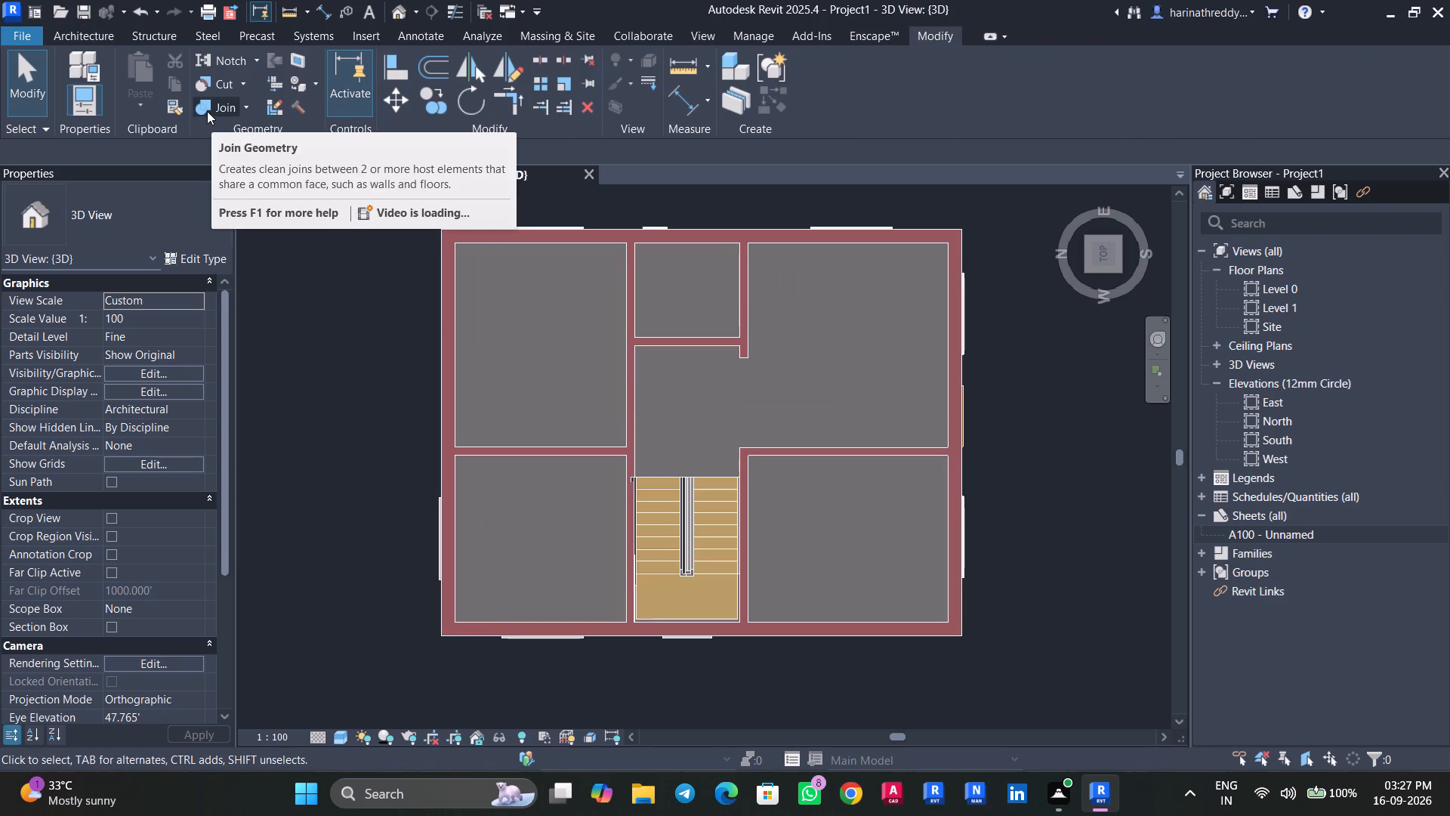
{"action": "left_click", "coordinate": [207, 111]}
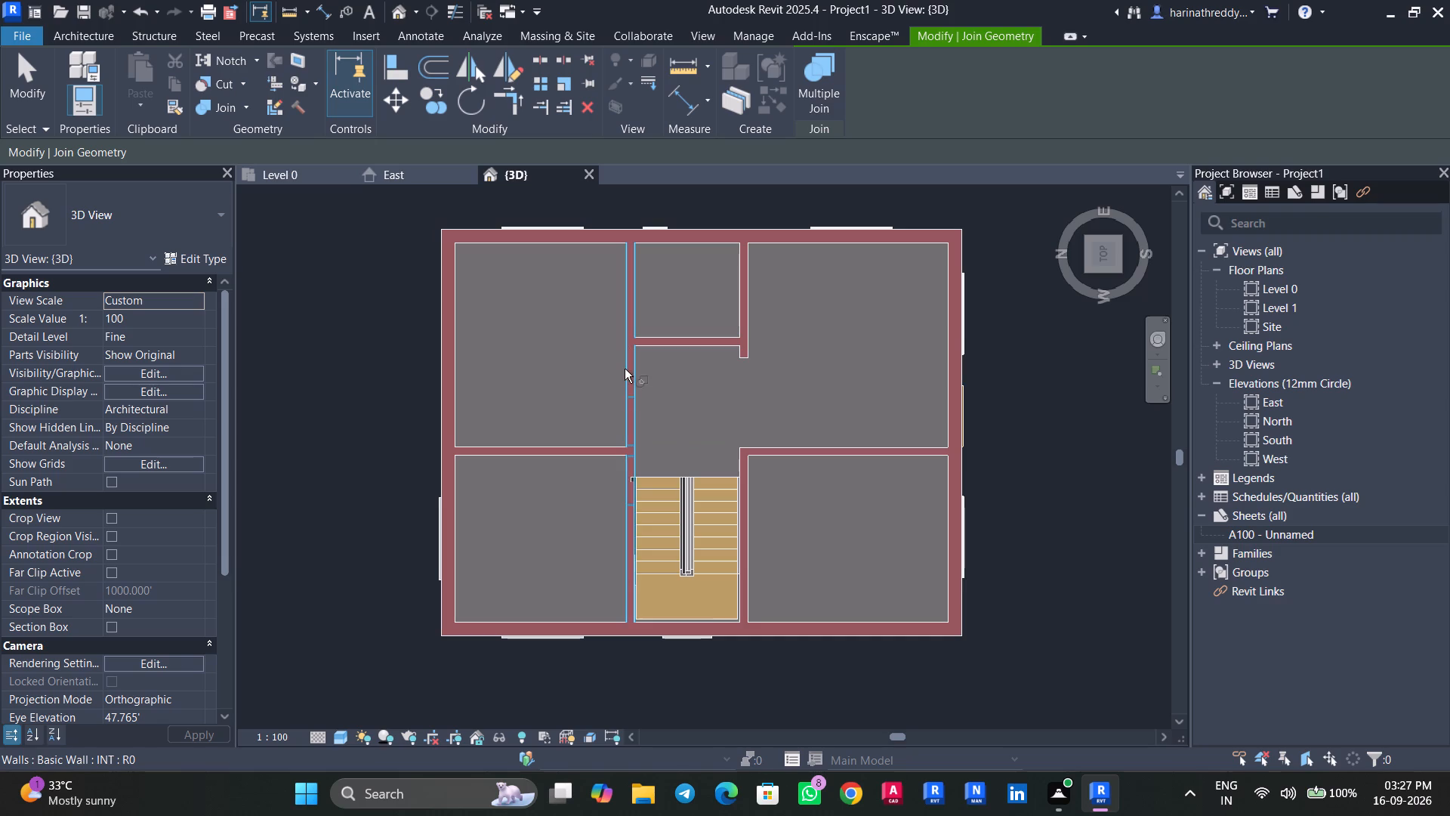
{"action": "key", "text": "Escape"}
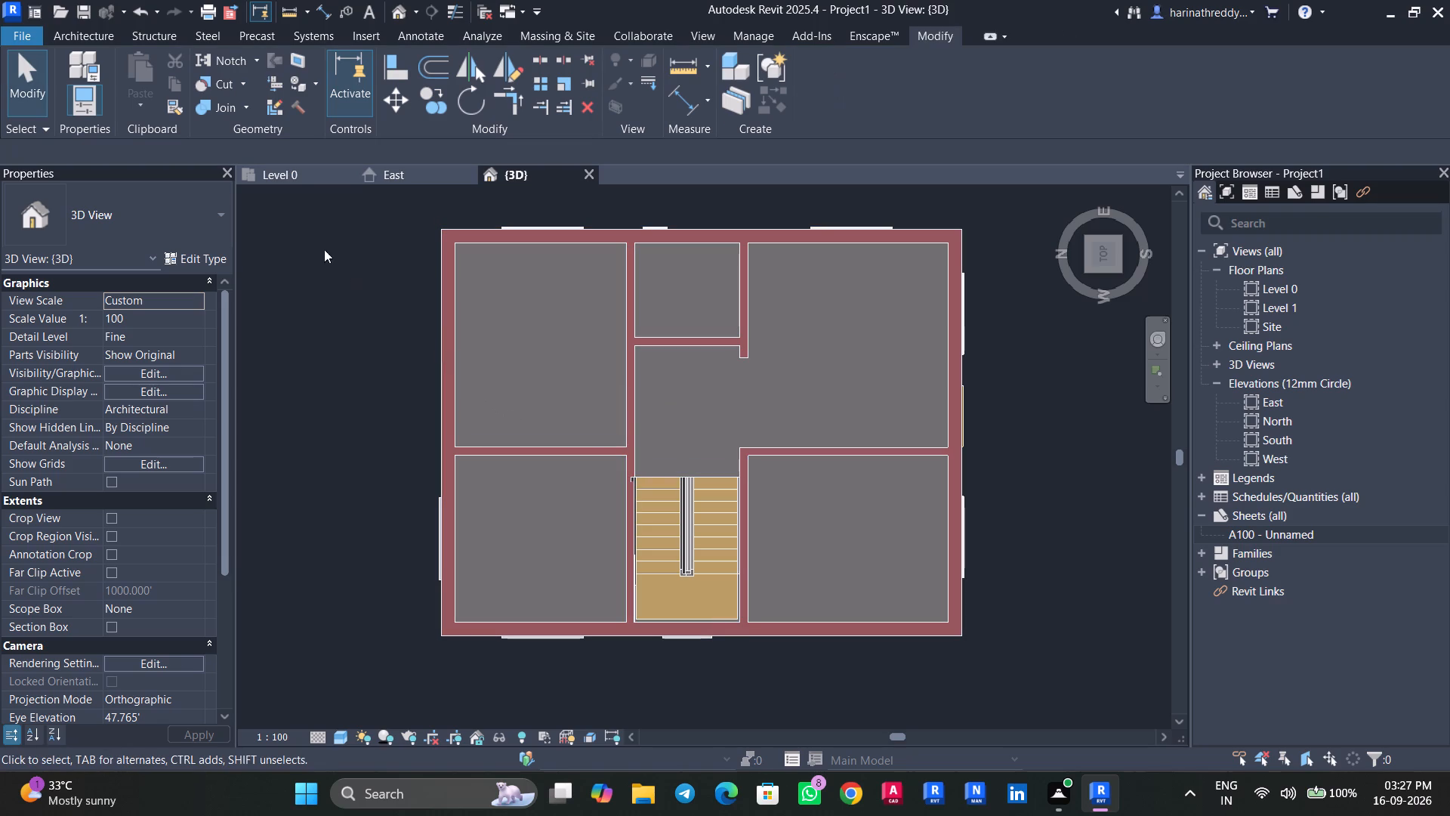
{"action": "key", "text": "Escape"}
Create an 1100mm railing on the Level 0 plan with a rectangular path along the outer faces of the exterior walls.
{"action": "left_click", "coordinate": [308, 181]}
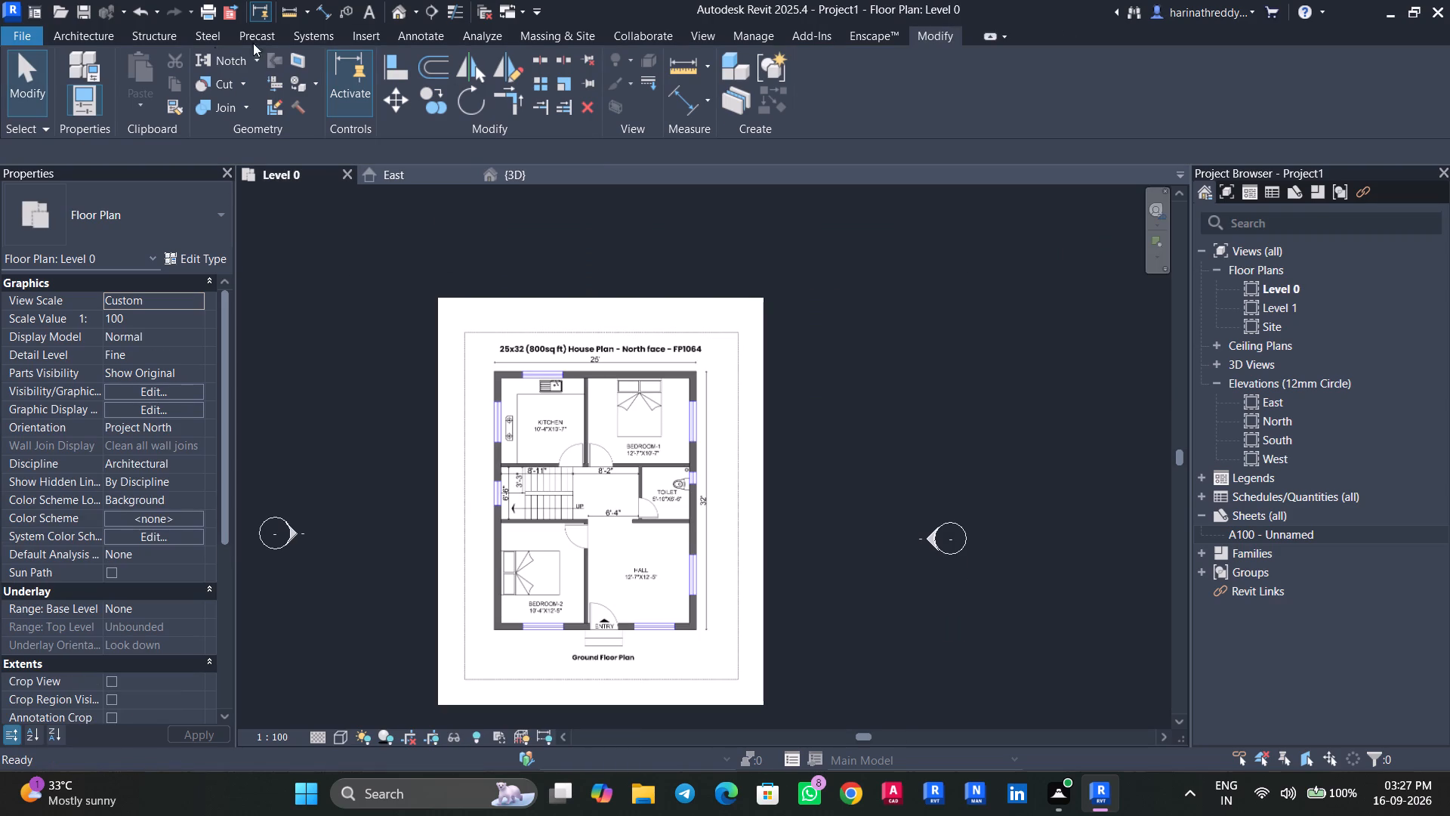
{"action": "left_click", "coordinate": [102, 37]}
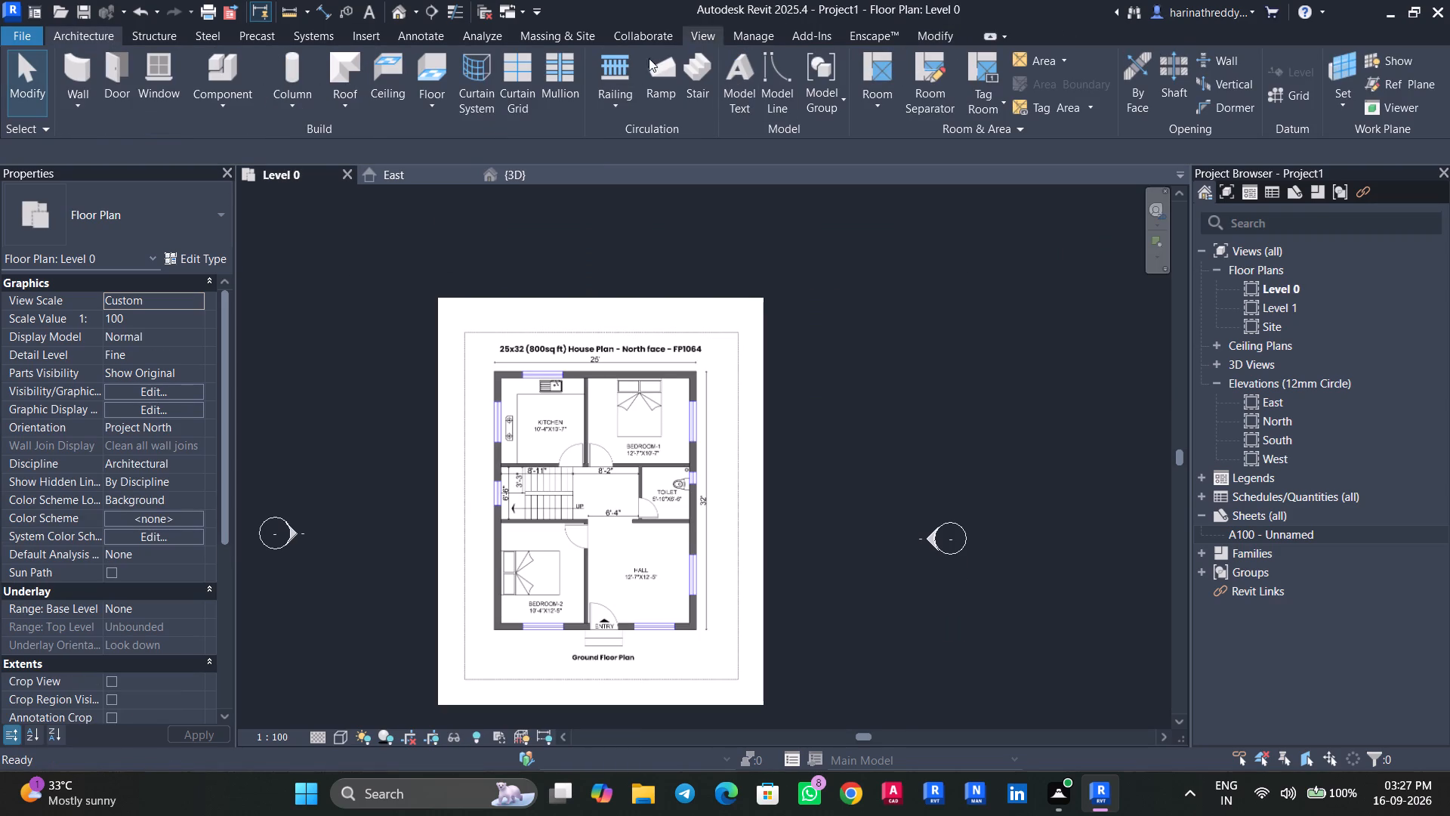
{"action": "left_click", "coordinate": [615, 79]}
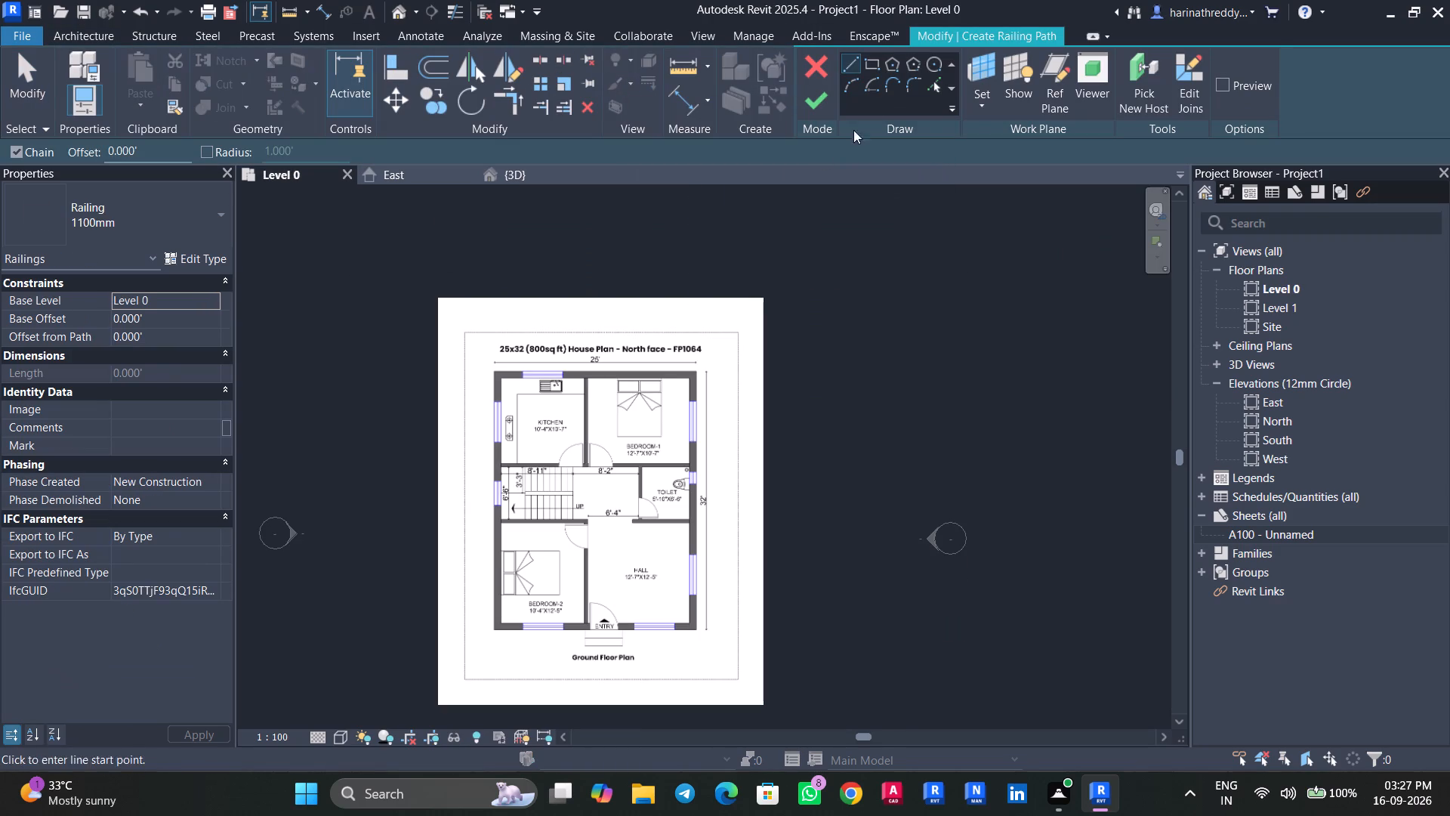
{"action": "scroll", "coordinate": [511, 399], "scroll_direction": "up", "scroll_amount": 6}
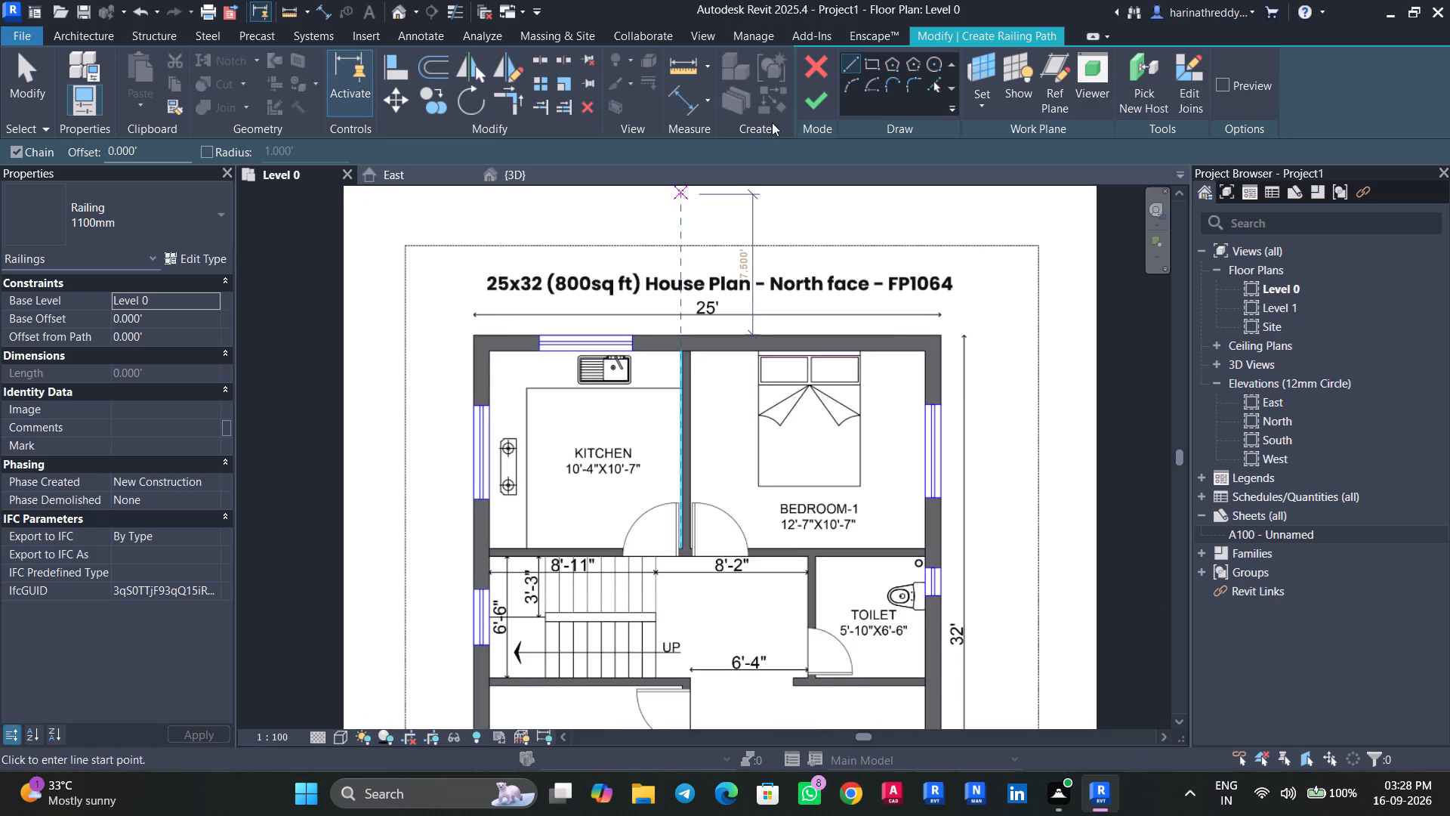
{"action": "left_click", "coordinate": [866, 63]}
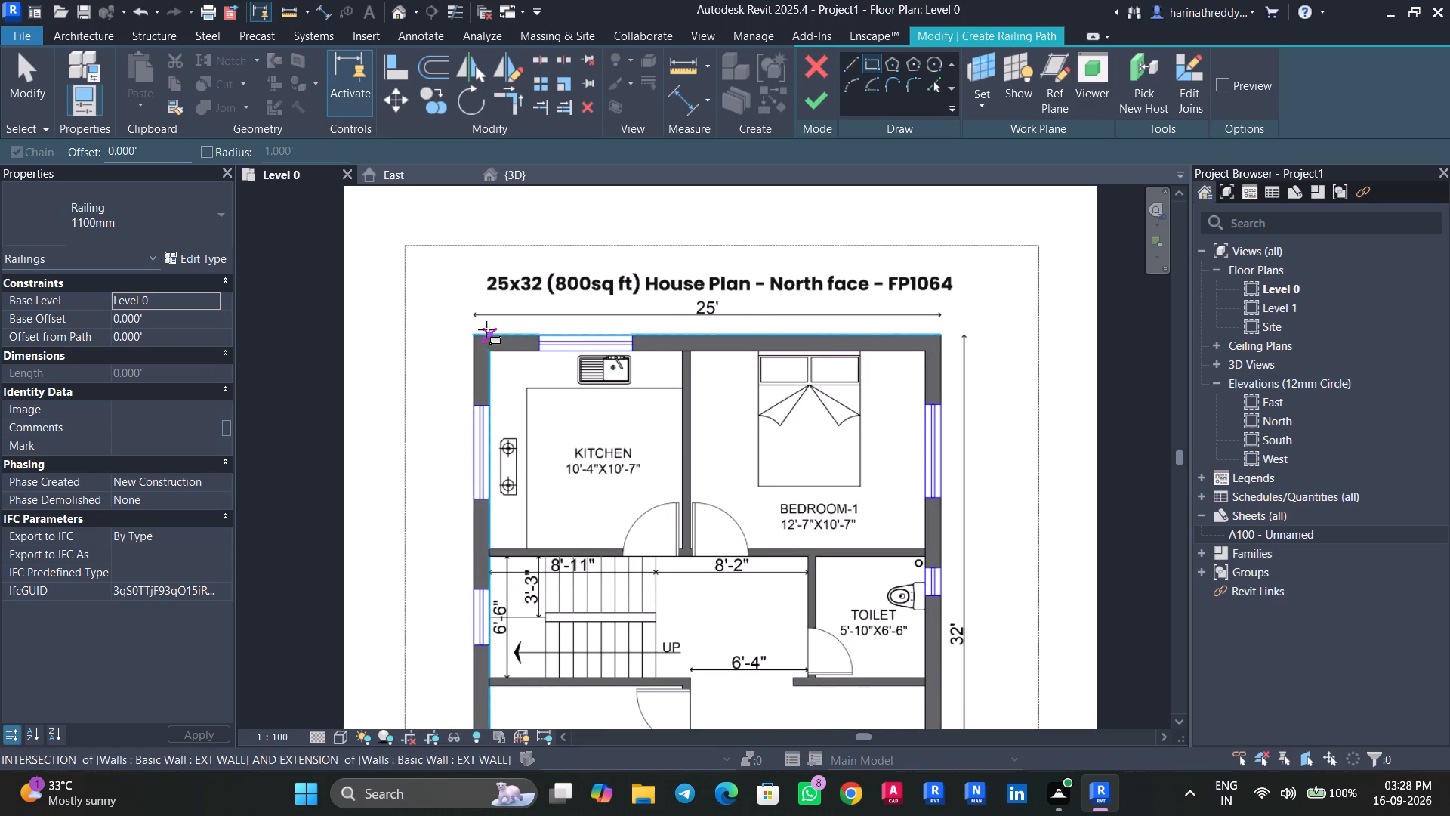
{"action": "left_click", "coordinate": [475, 335]}
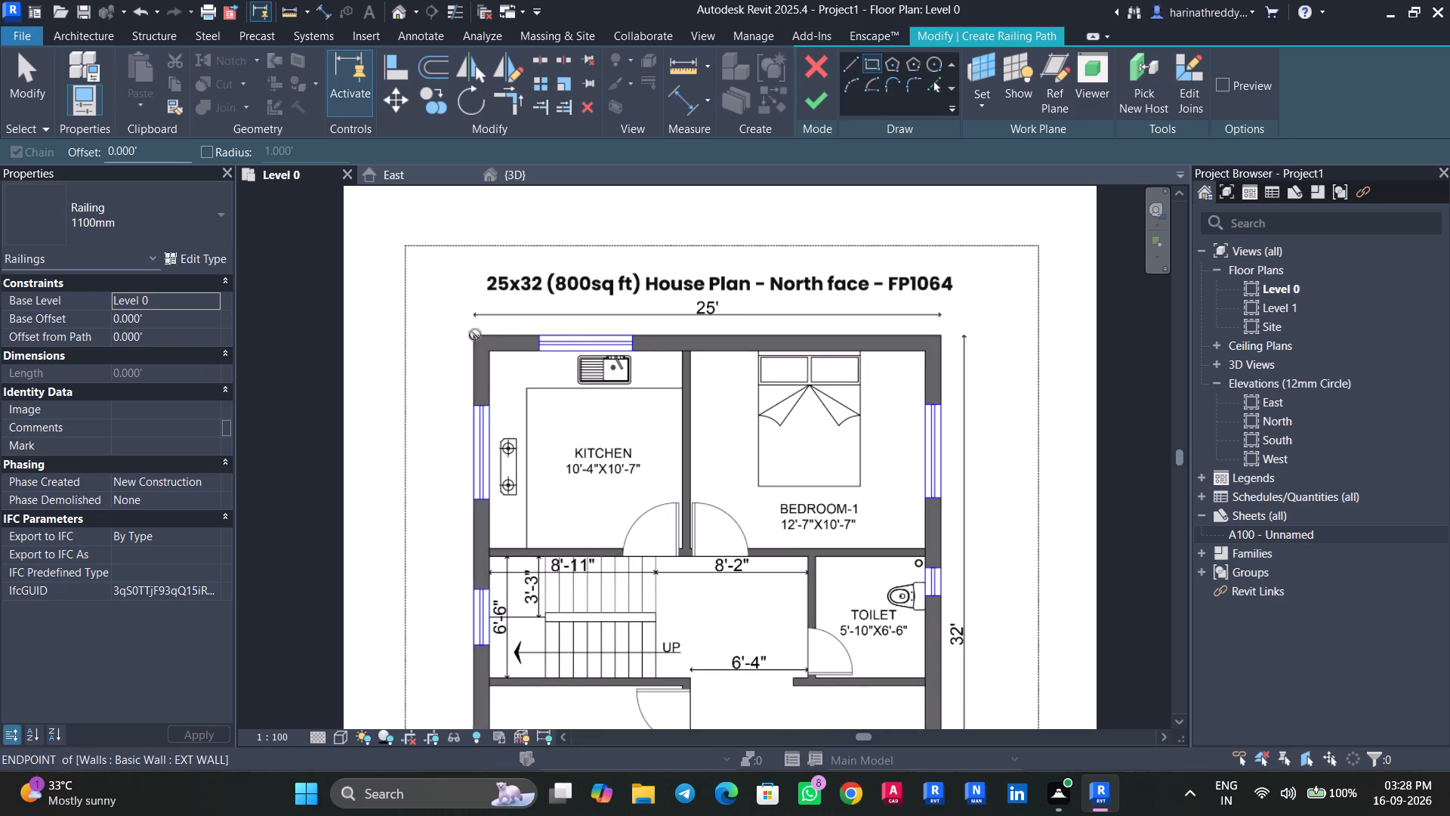
{"action": "scroll", "coordinate": [703, 580], "scroll_direction": "down", "scroll_amount": 5}
{"action": "middle_click_drag", "start_coordinate": [704, 580], "coordinate": [596, 422]}
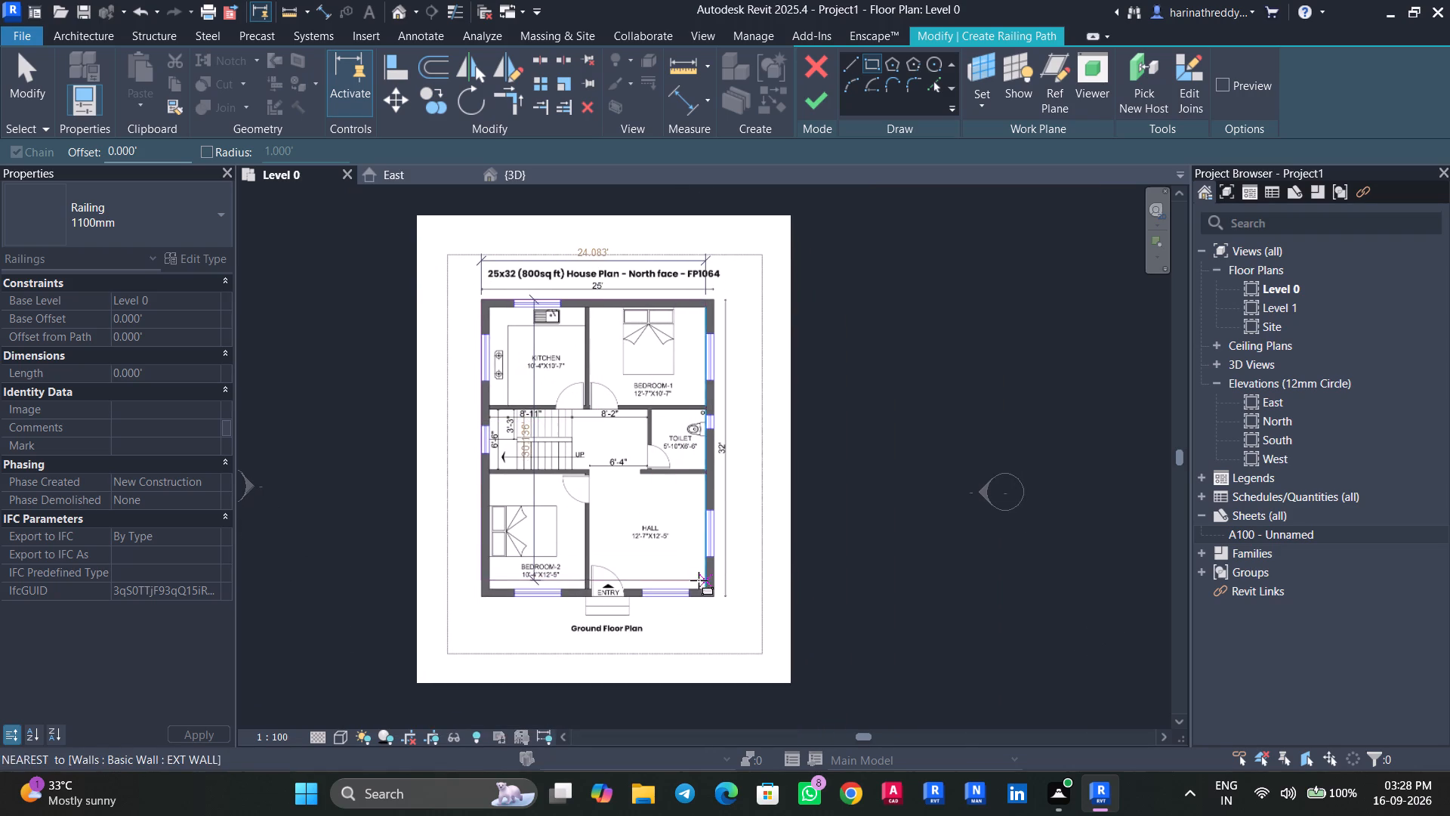
{"action": "scroll", "coordinate": [711, 601], "scroll_direction": "up", "scroll_amount": 6}
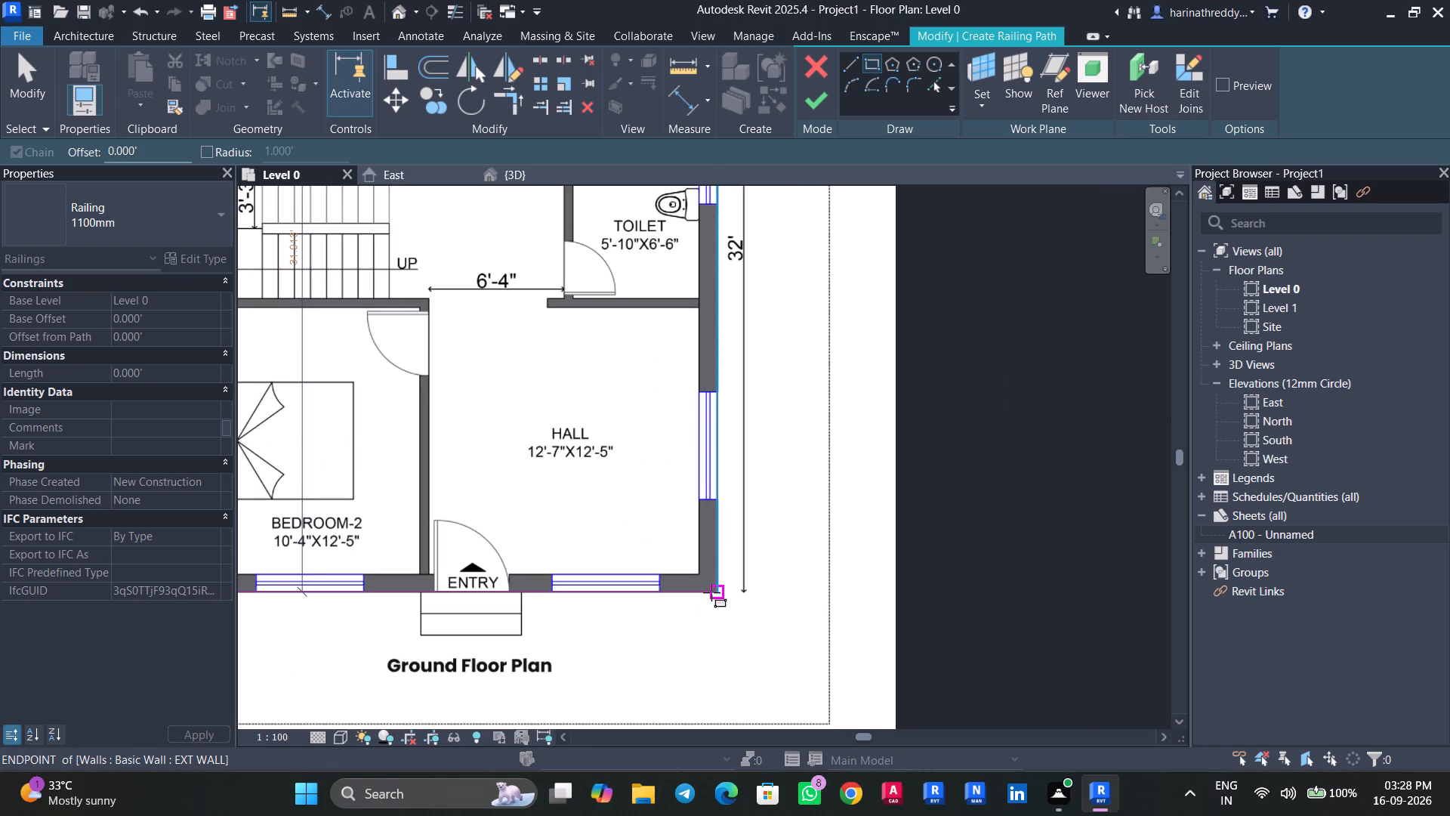
{"action": "left_click", "coordinate": [716, 592]}
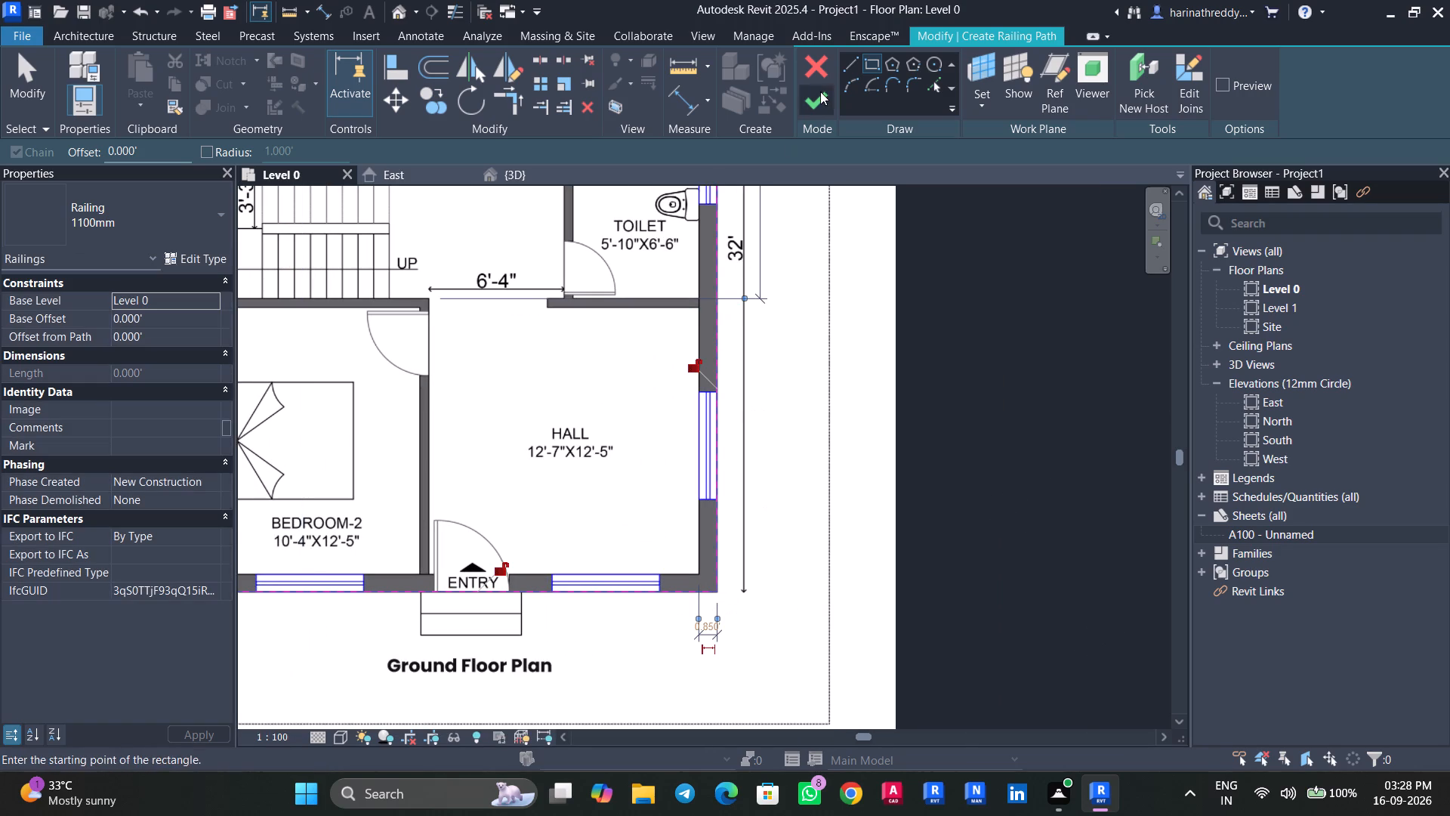
{"action": "left_click", "coordinate": [820, 94]}
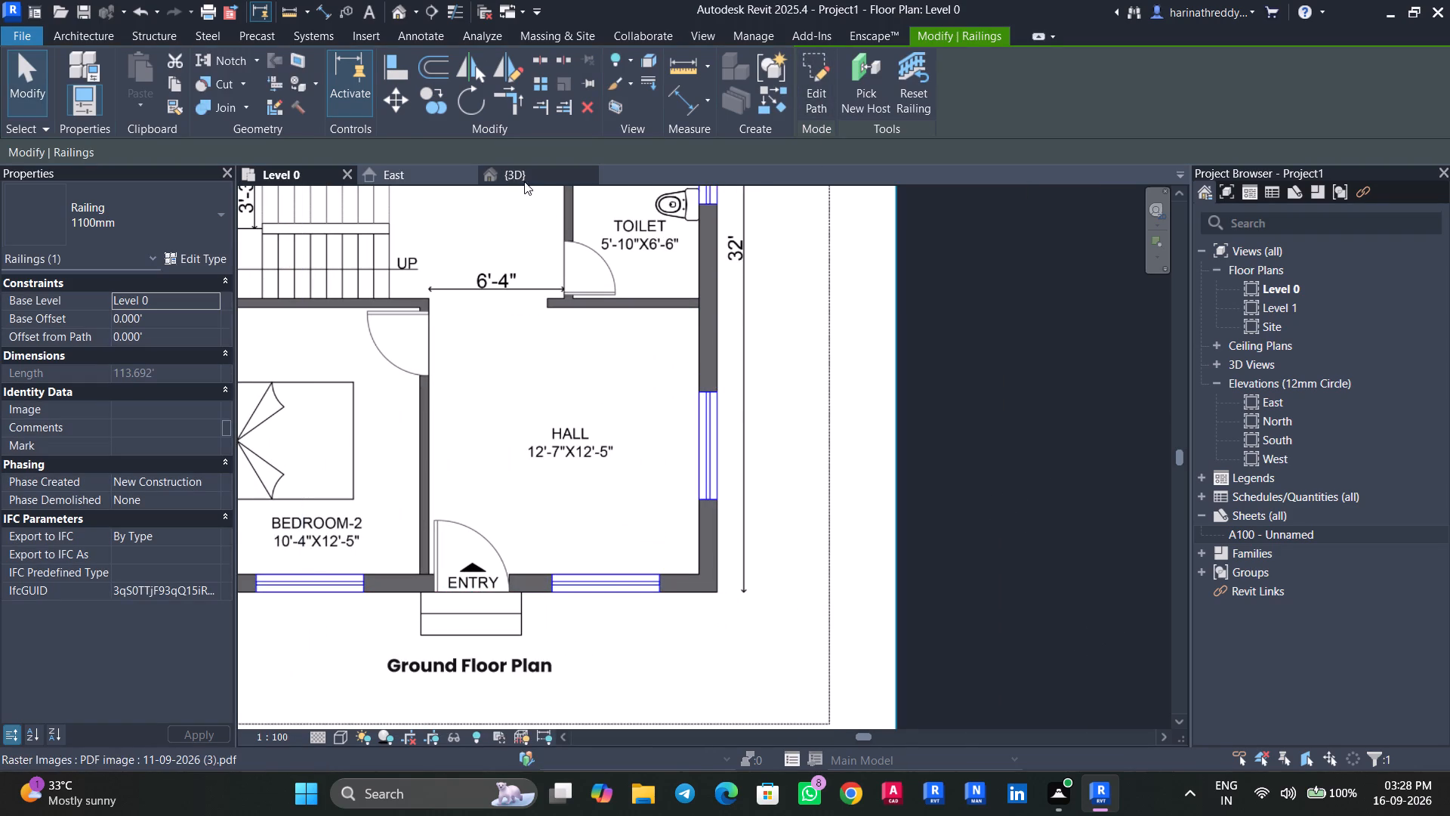
Change the perimeter railing's base level to Level 1 in the 3D view.
{"action": "left_click", "coordinate": [529, 170]}
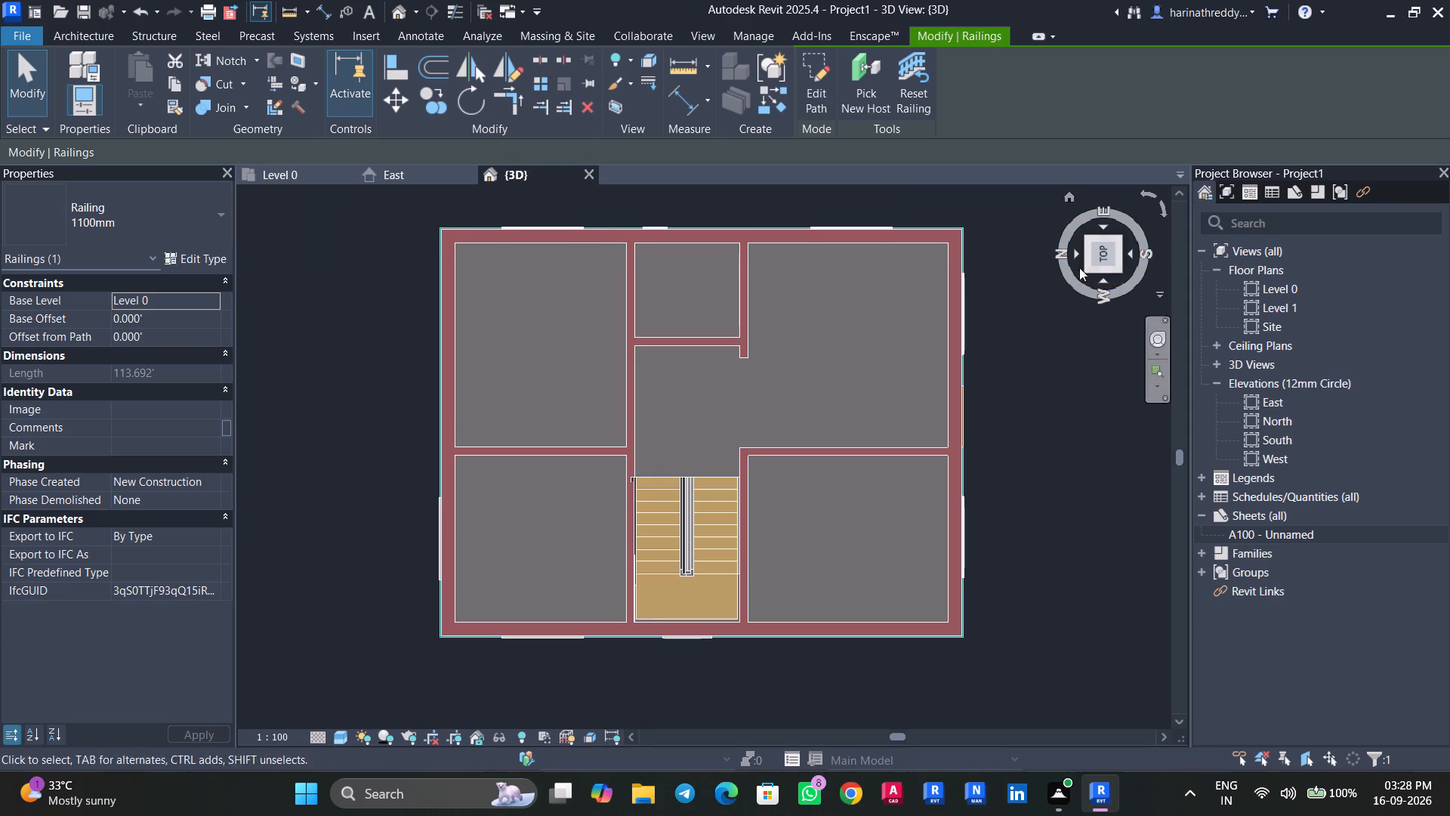
{"action": "left_click", "coordinate": [1087, 268]}
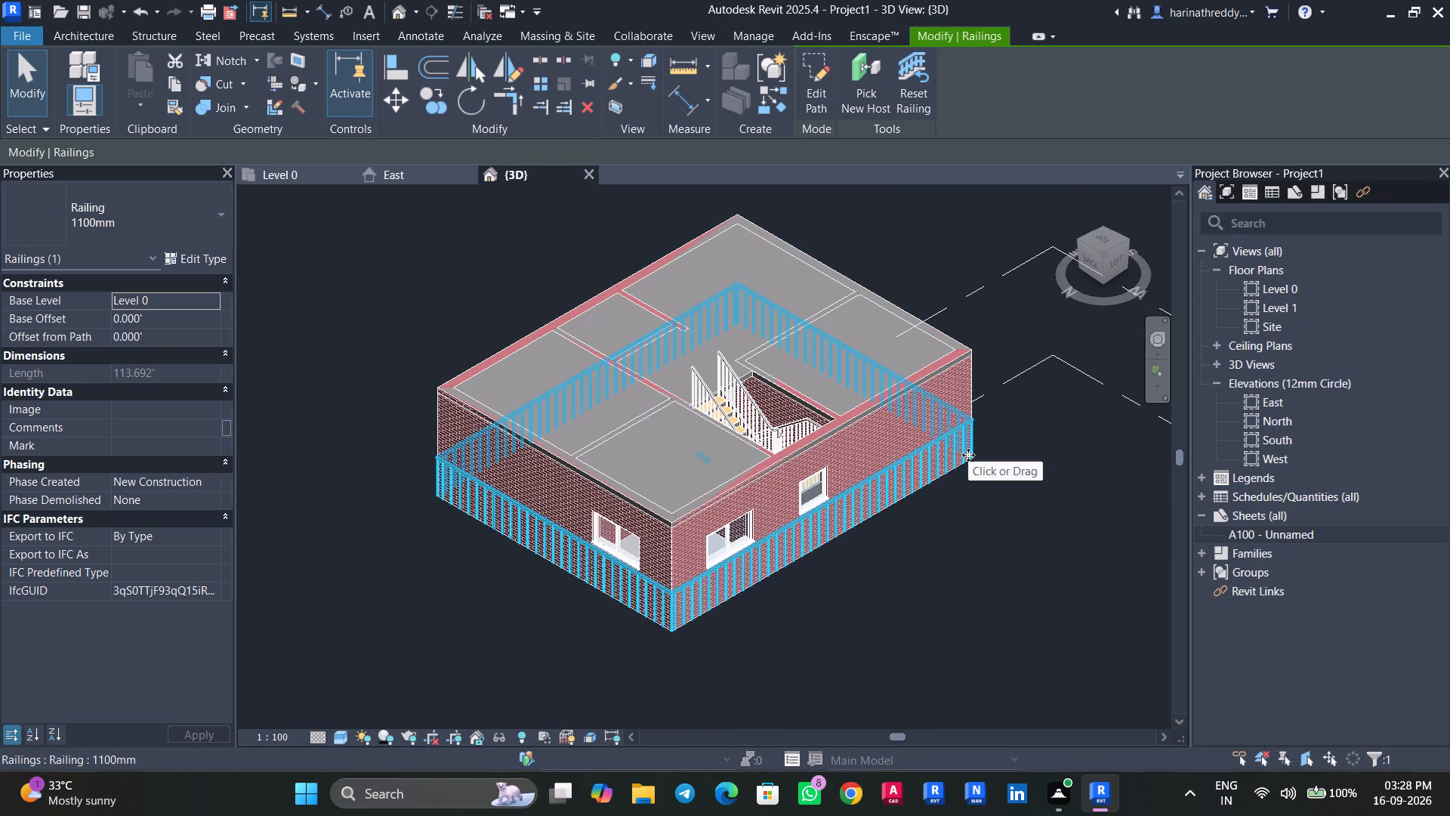
{"action": "left_click", "coordinate": [968, 455]}
{"action": "left_click", "coordinate": [213, 298]}
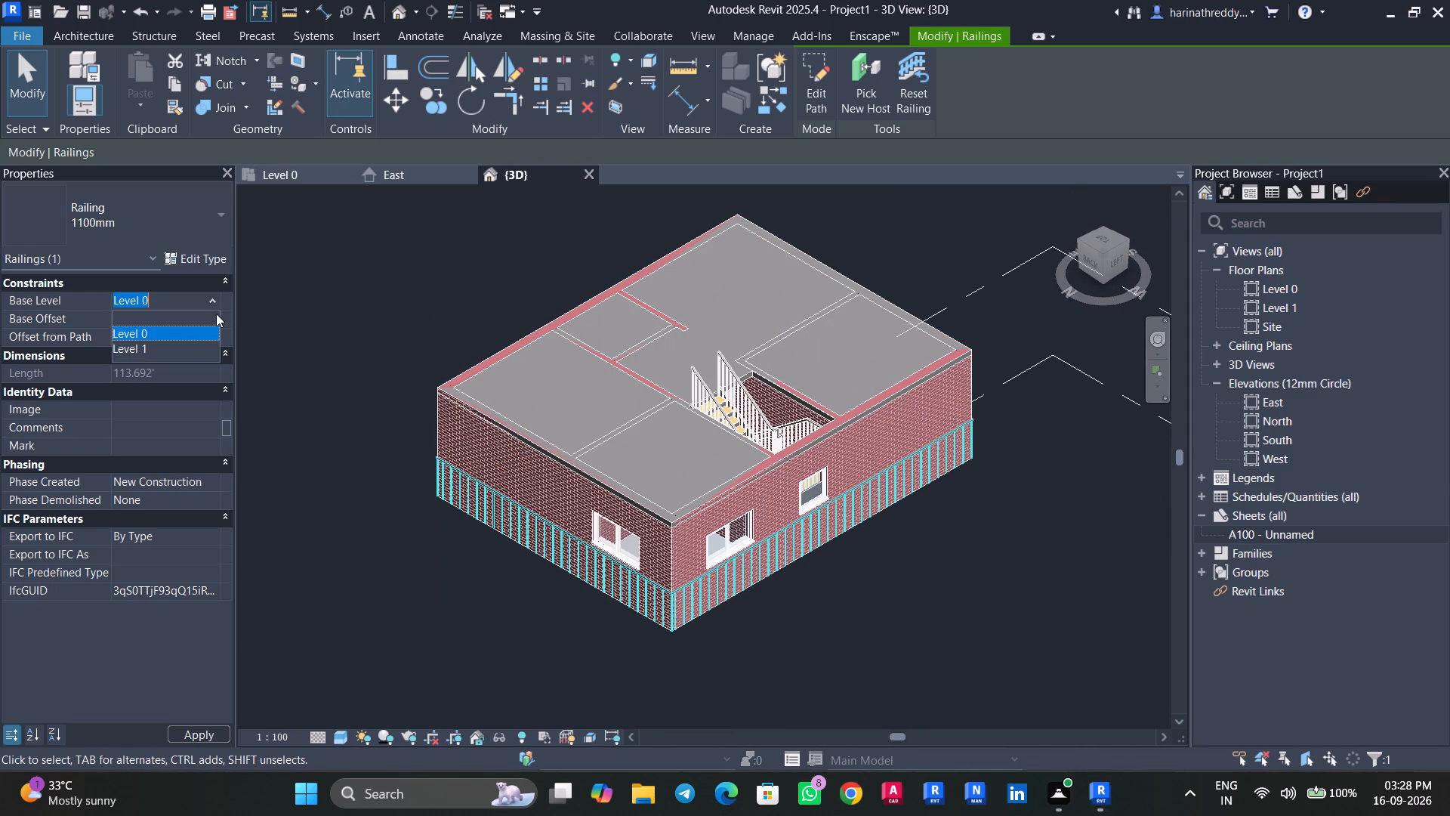
{"action": "left_click", "coordinate": [218, 344]}
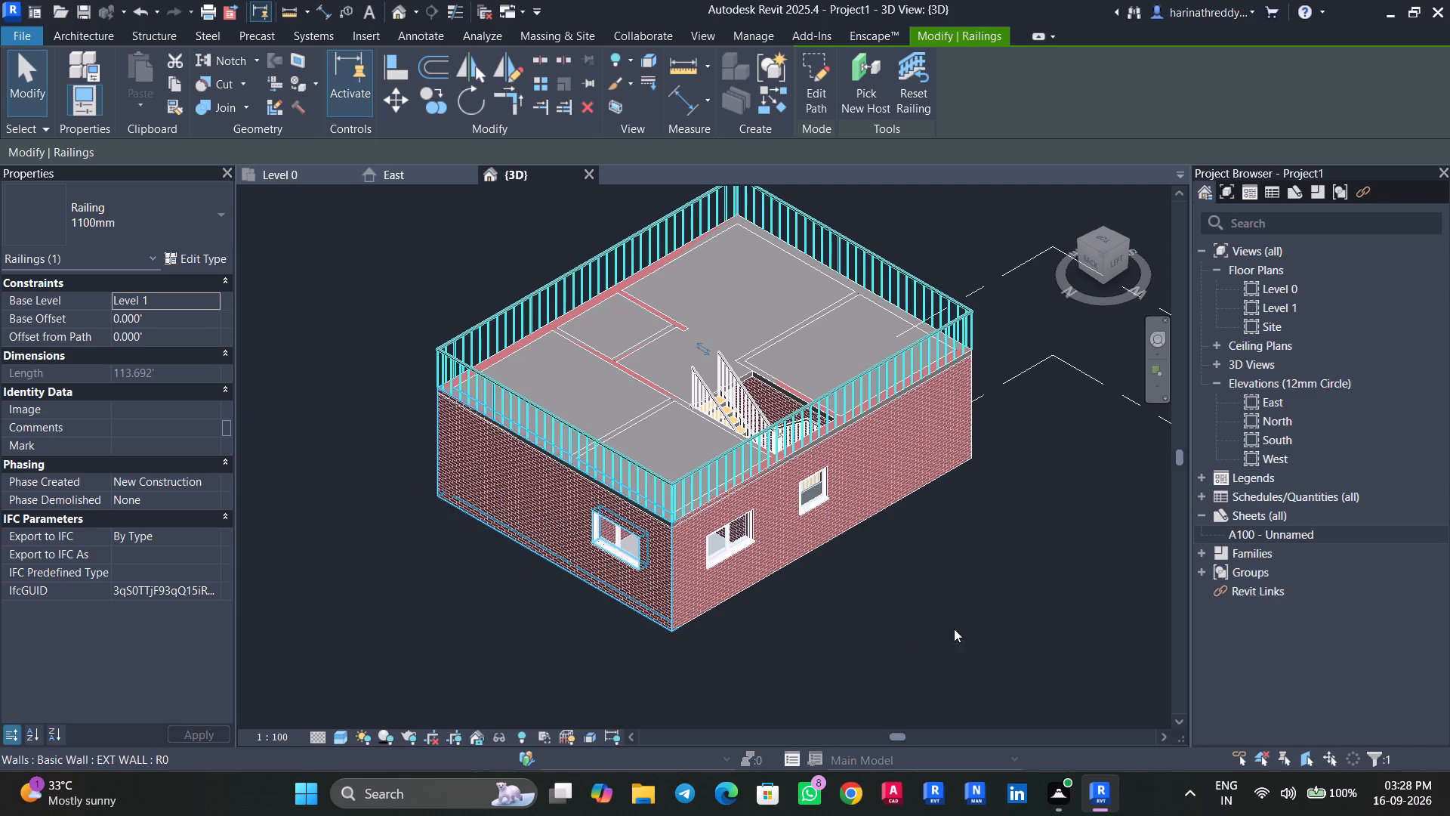
{"action": "key", "text": "Escape"}
{"action": "key", "text": "Escape"}
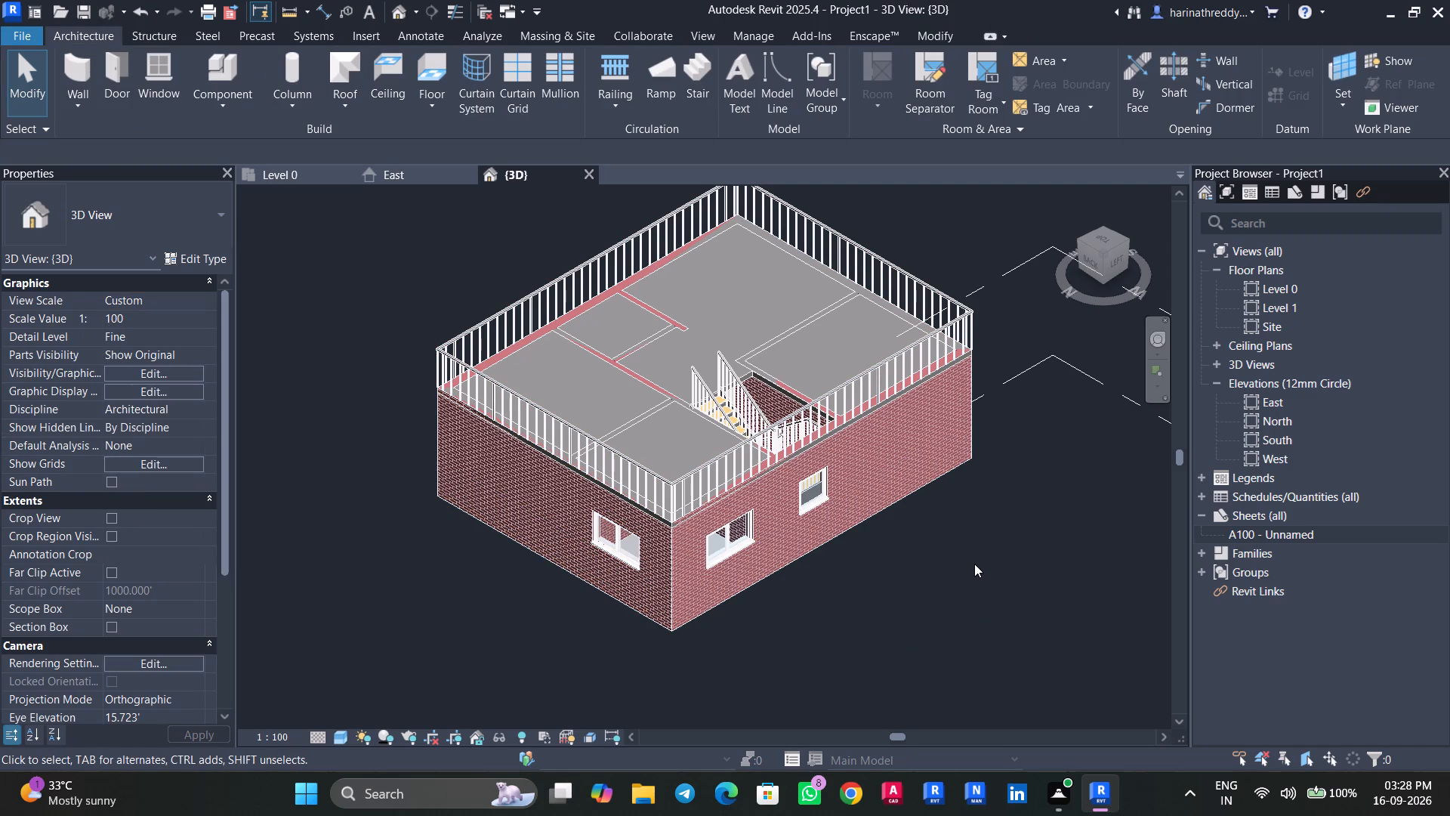
{"action": "key", "text": "Escape"}
Examine the perimeter railing around the Level 1 slab from several angles in the 3D view, including from below.
{"action": "scroll", "coordinate": [974, 564], "scroll_direction": "up", "scroll_amount": 1, "text": "shift"}
{"action": "middle_click_drag", "start_coordinate": [974, 564], "coordinate": [551, 547], "text": "shift"}
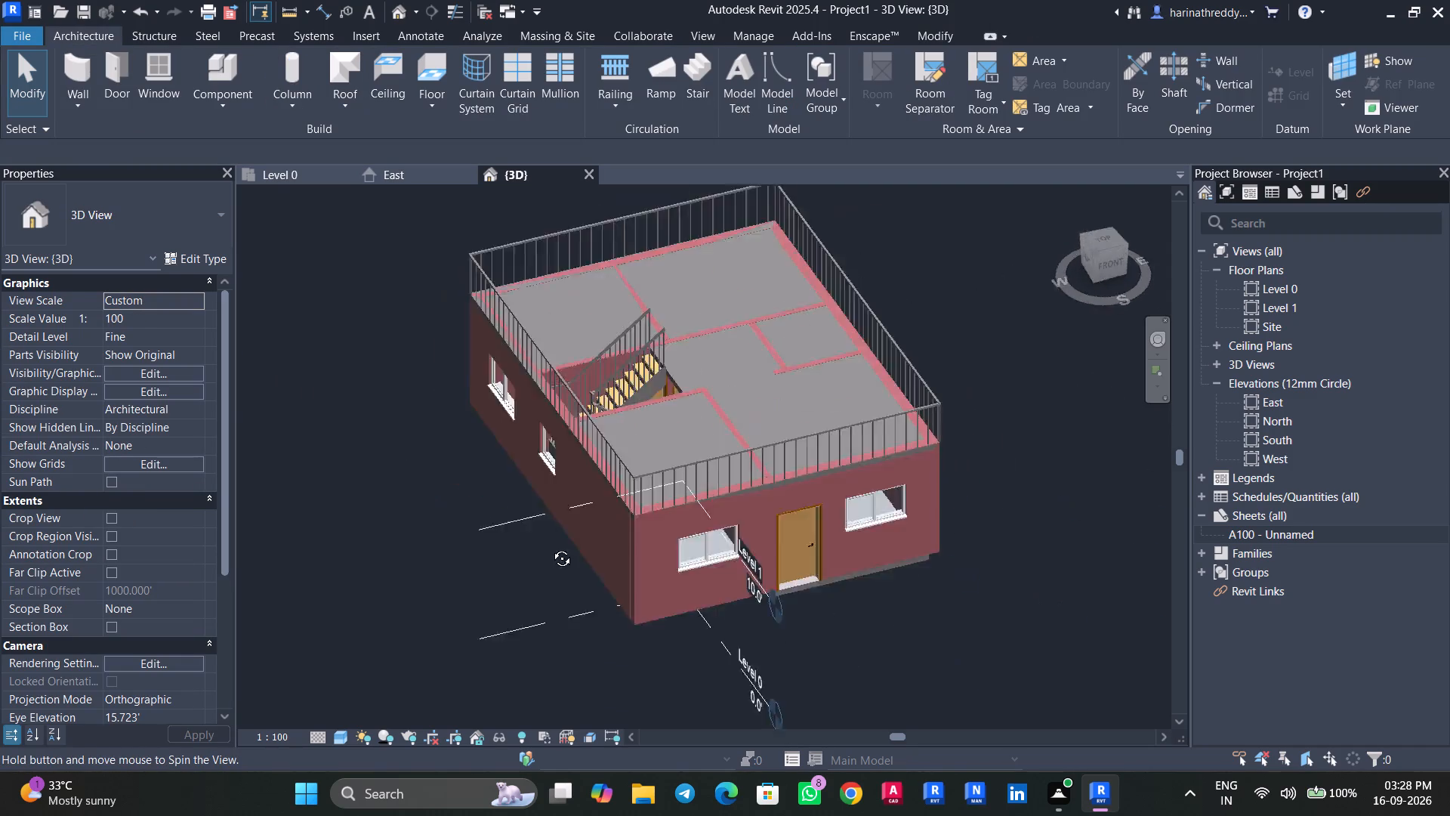
{"action": "middle_click_drag", "start_coordinate": [551, 547], "coordinate": [253, 517], "text": "shift"}
{"action": "middle_click_drag", "start_coordinate": [242, 513], "coordinate": [224, 508], "text": "shift"}
{"action": "middle_click_drag", "start_coordinate": [221, 507], "coordinate": [785, 487], "text": "shift"}
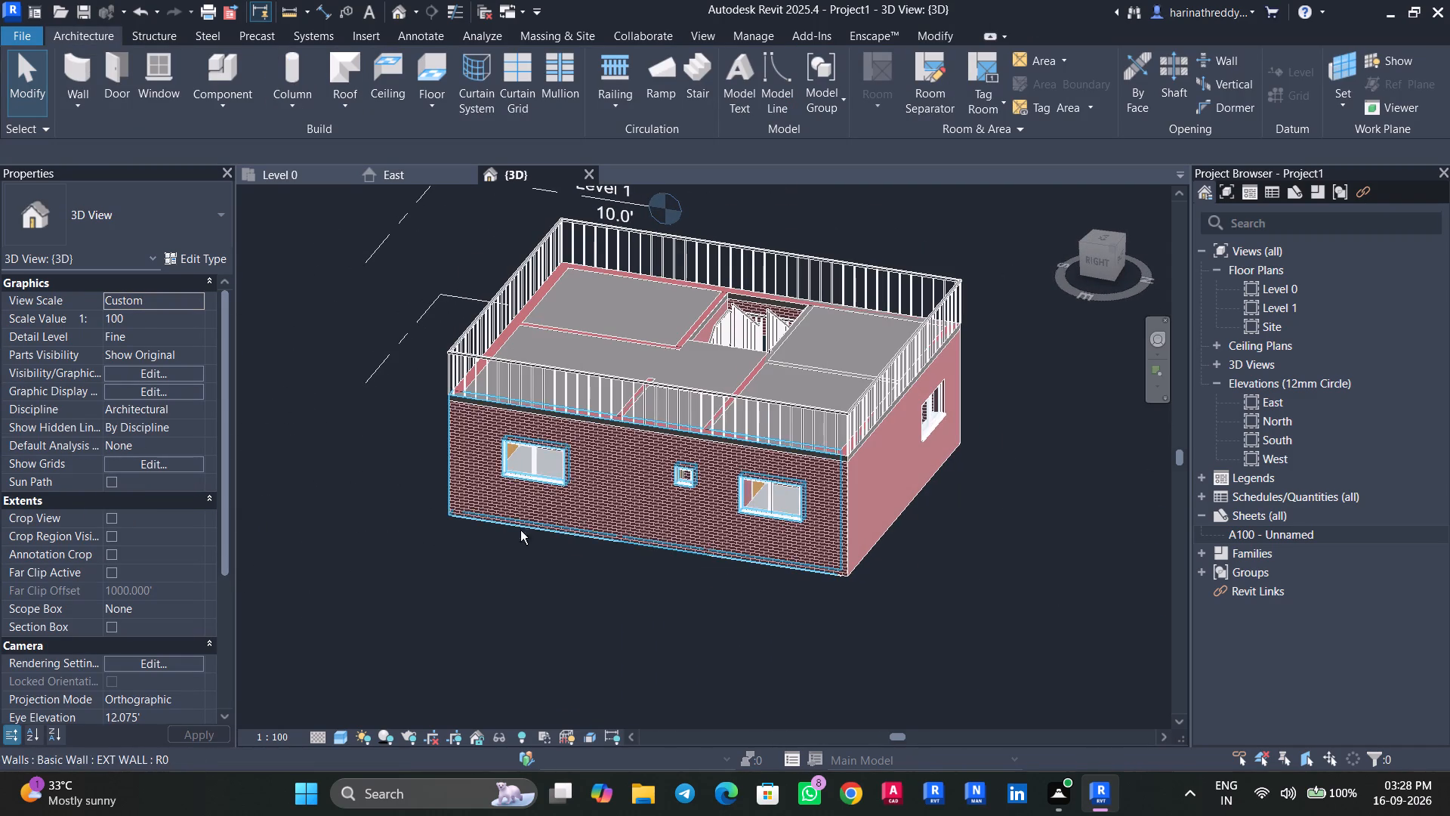
{"action": "middle_click_drag", "start_coordinate": [467, 530], "coordinate": [770, 401]}
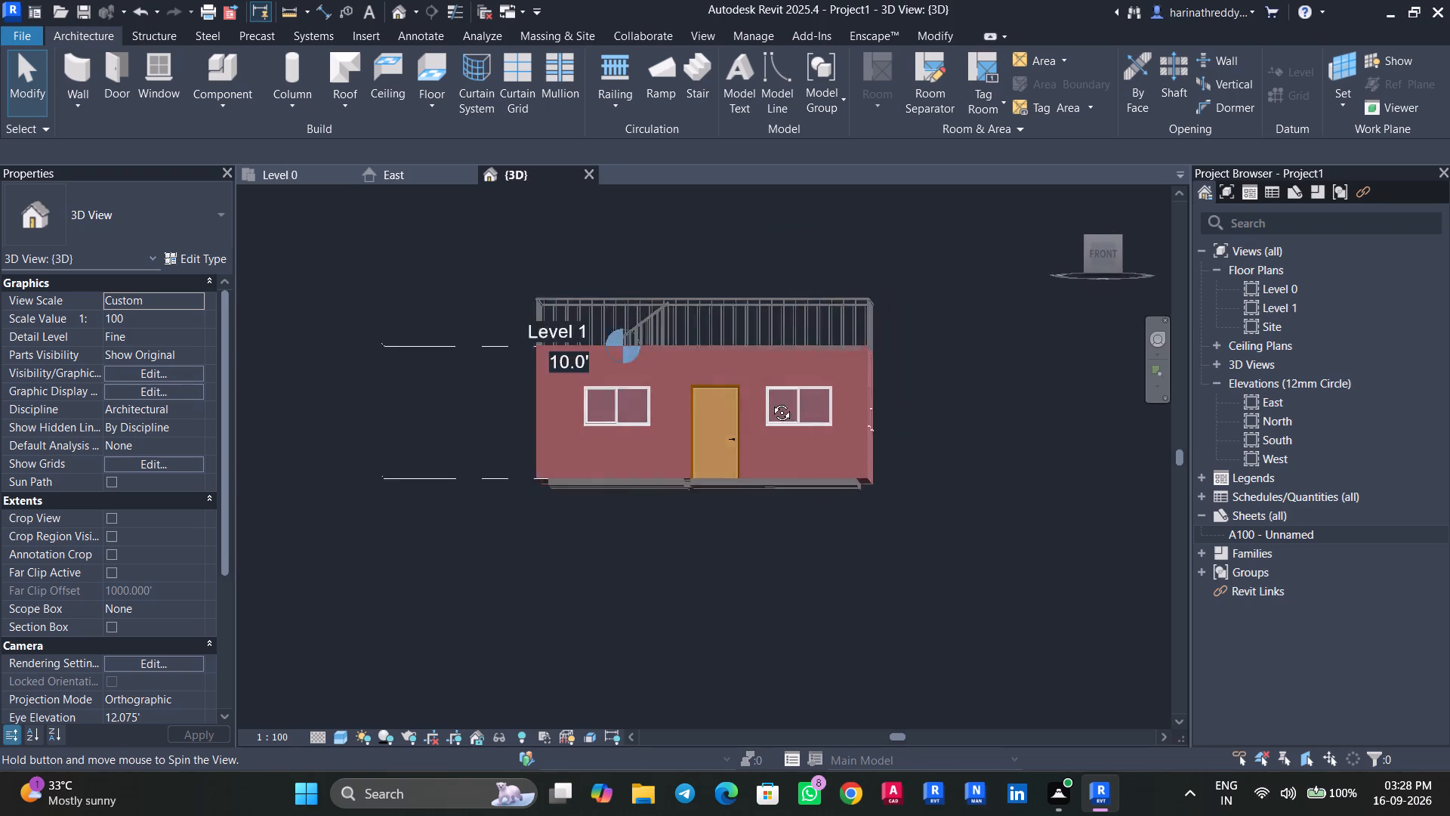
{"action": "middle_click_drag", "start_coordinate": [770, 401], "coordinate": [572, 400]}
{"action": "middle_click_drag", "start_coordinate": [801, 569], "coordinate": [348, 461], "text": "shift"}
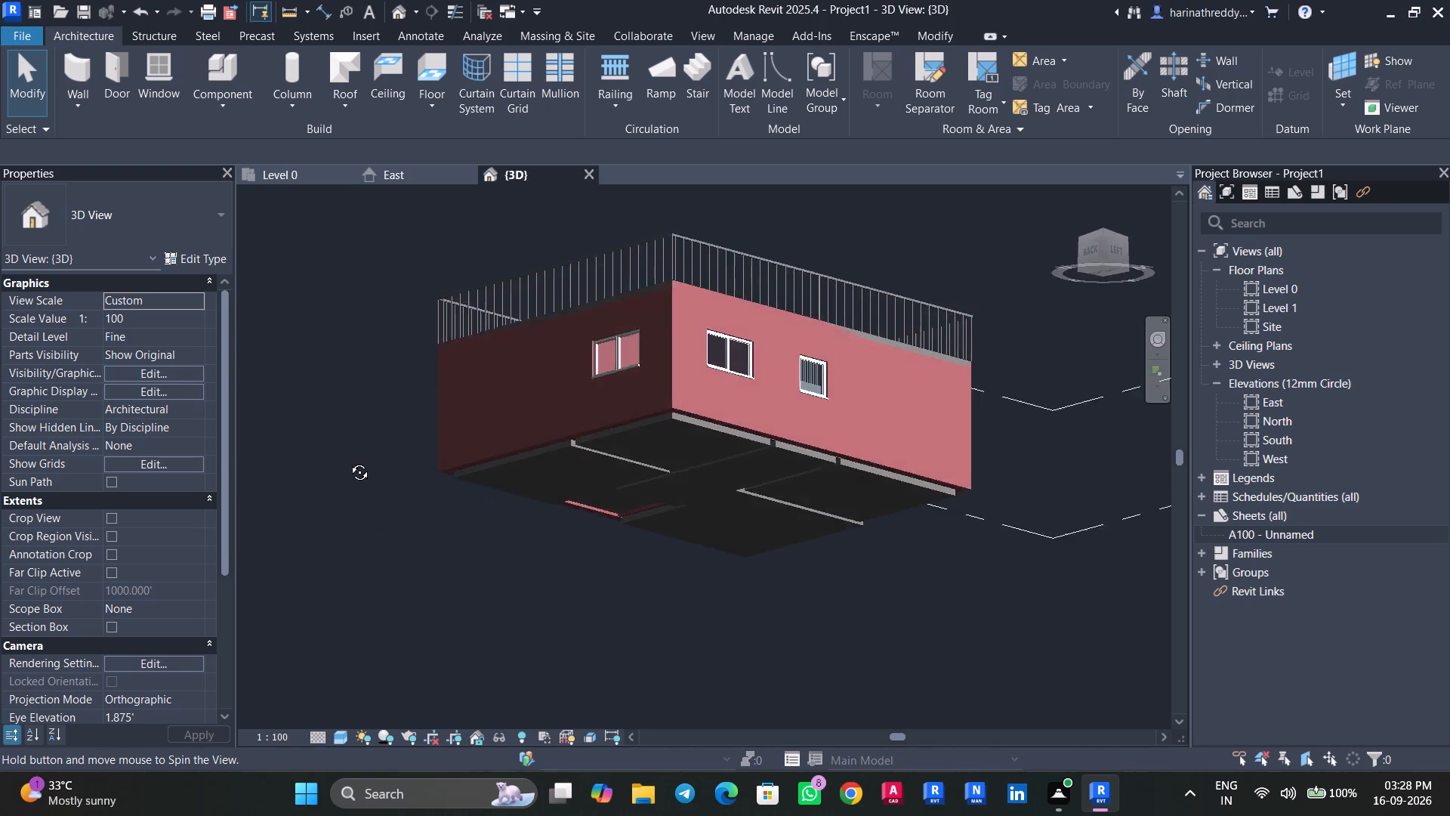
{"action": "middle_click_drag", "start_coordinate": [348, 461], "coordinate": [748, 628], "text": "shift"}
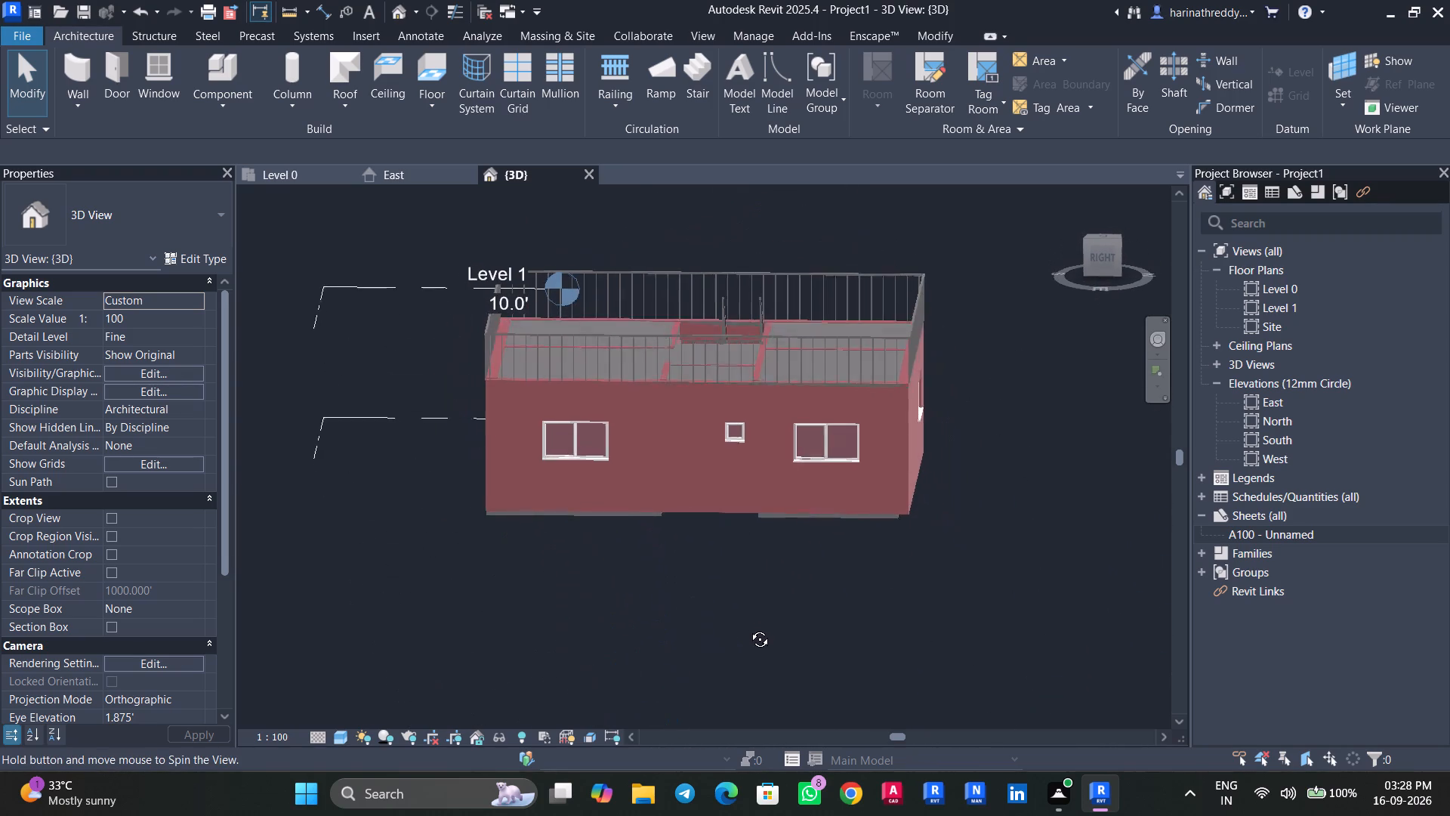
{"action": "middle_click_drag", "start_coordinate": [748, 628], "coordinate": [748, 629], "text": "shift"}
{"action": "middle_click_drag", "start_coordinate": [541, 512], "coordinate": [771, 527], "text": "shift"}
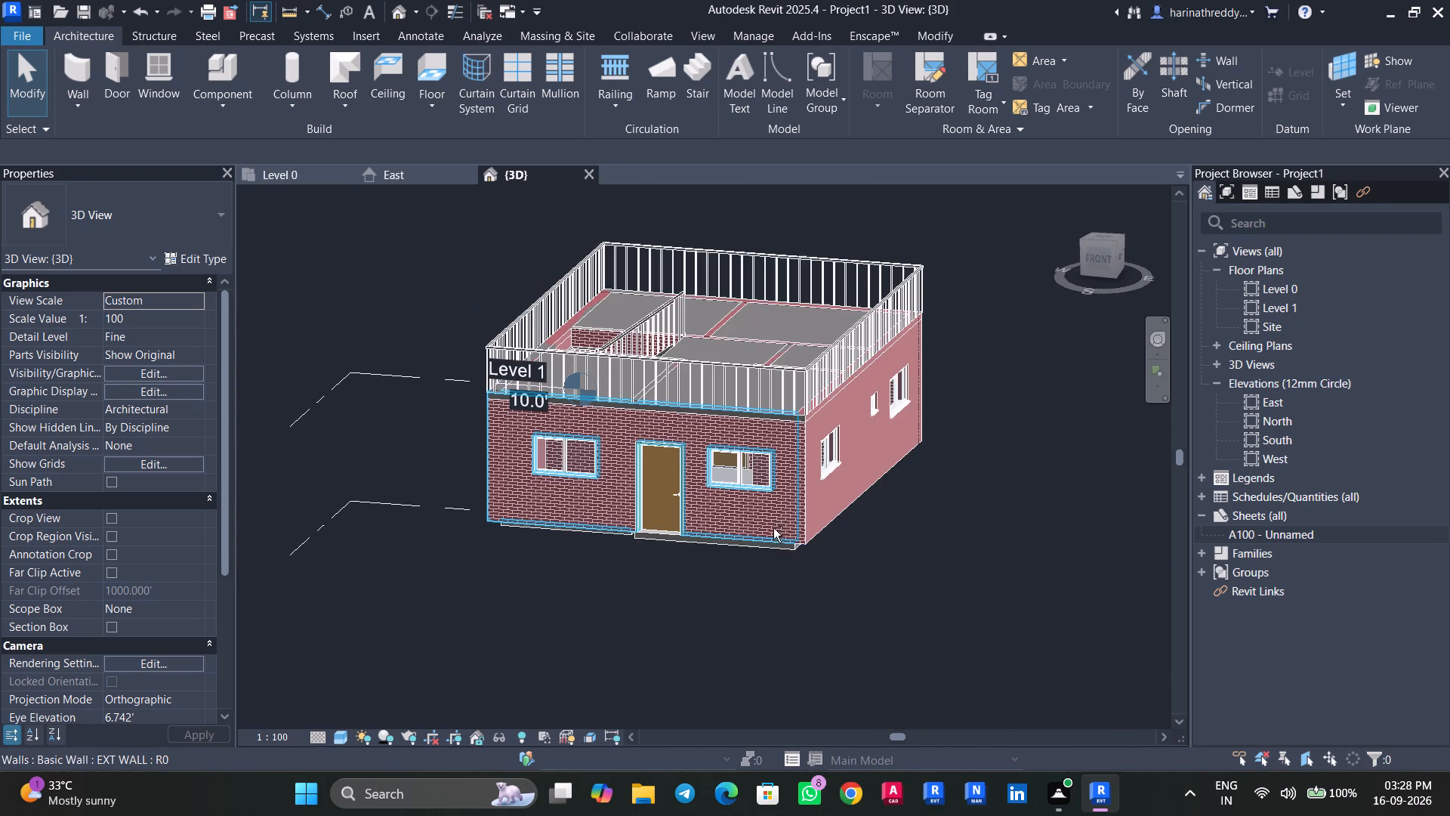
Start an entry stair with a sketched run on Level 0 and draw two 2' boundary lines along the sides of the plan's entry steps.
{"action": "left_click", "coordinate": [302, 180]}
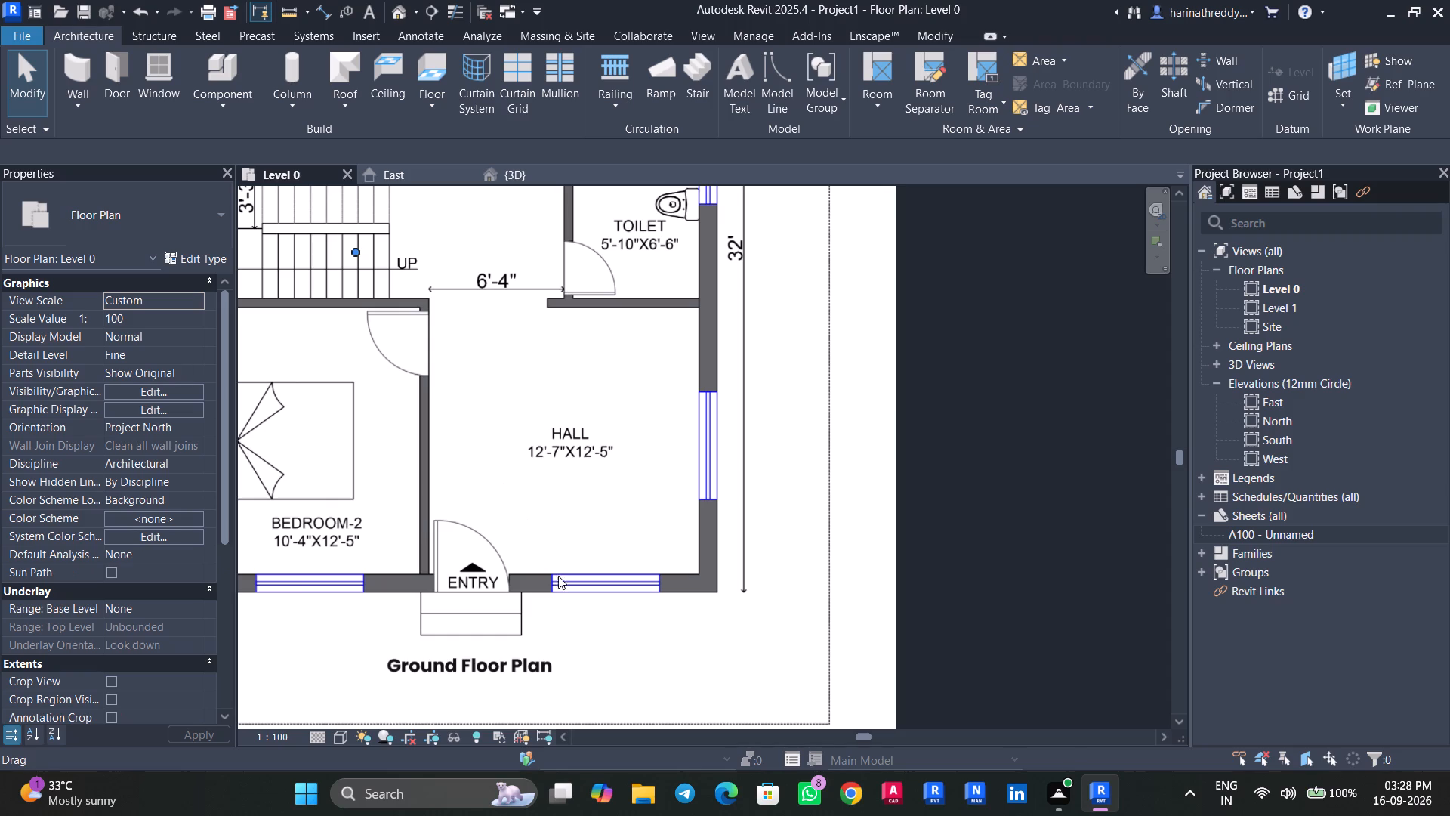
{"action": "scroll", "coordinate": [498, 406], "scroll_direction": "up", "scroll_amount": 3}
{"action": "scroll", "coordinate": [481, 387], "scroll_direction": "down", "scroll_amount": 5}
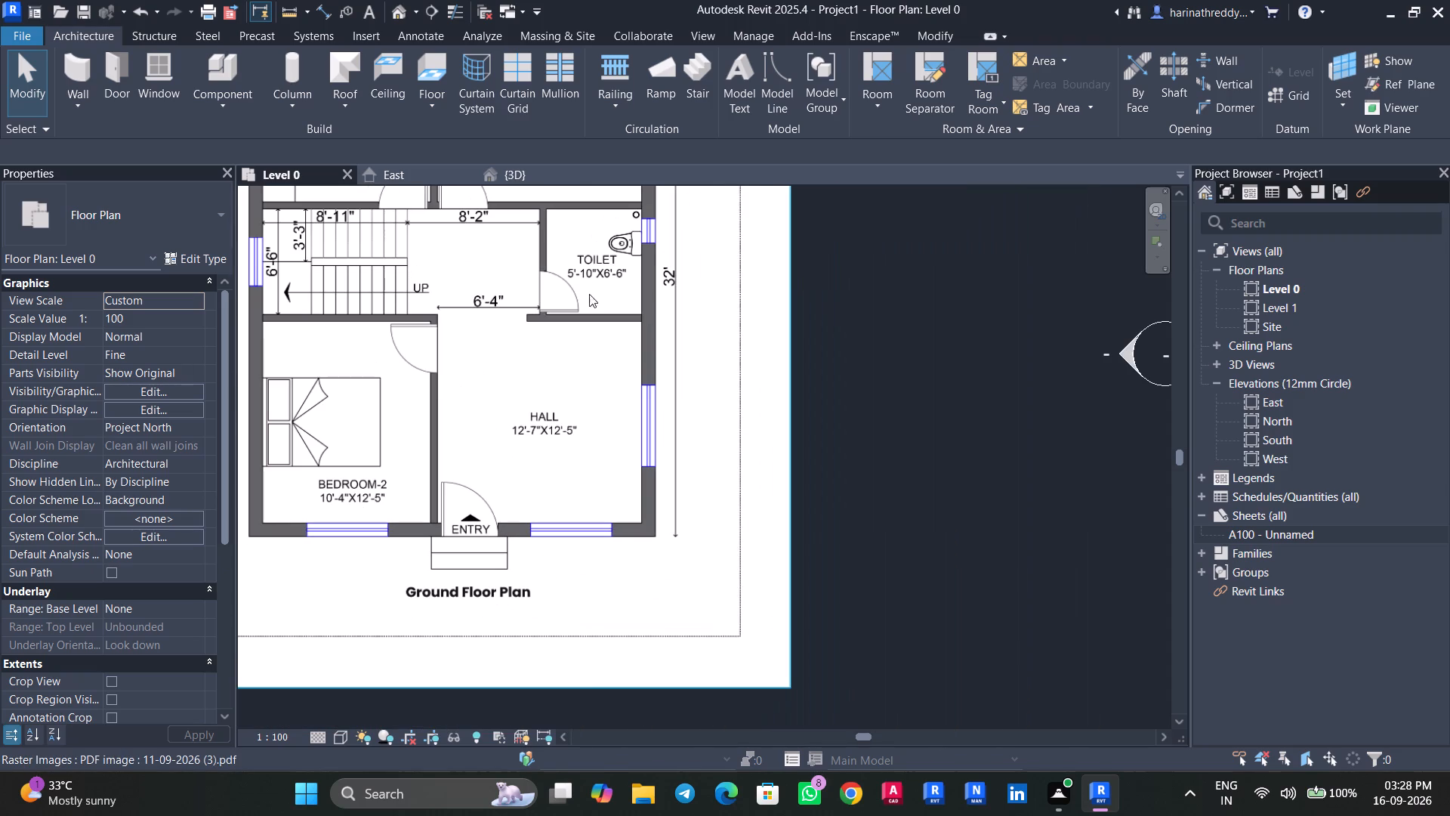
{"action": "left_click", "coordinate": [701, 67]}
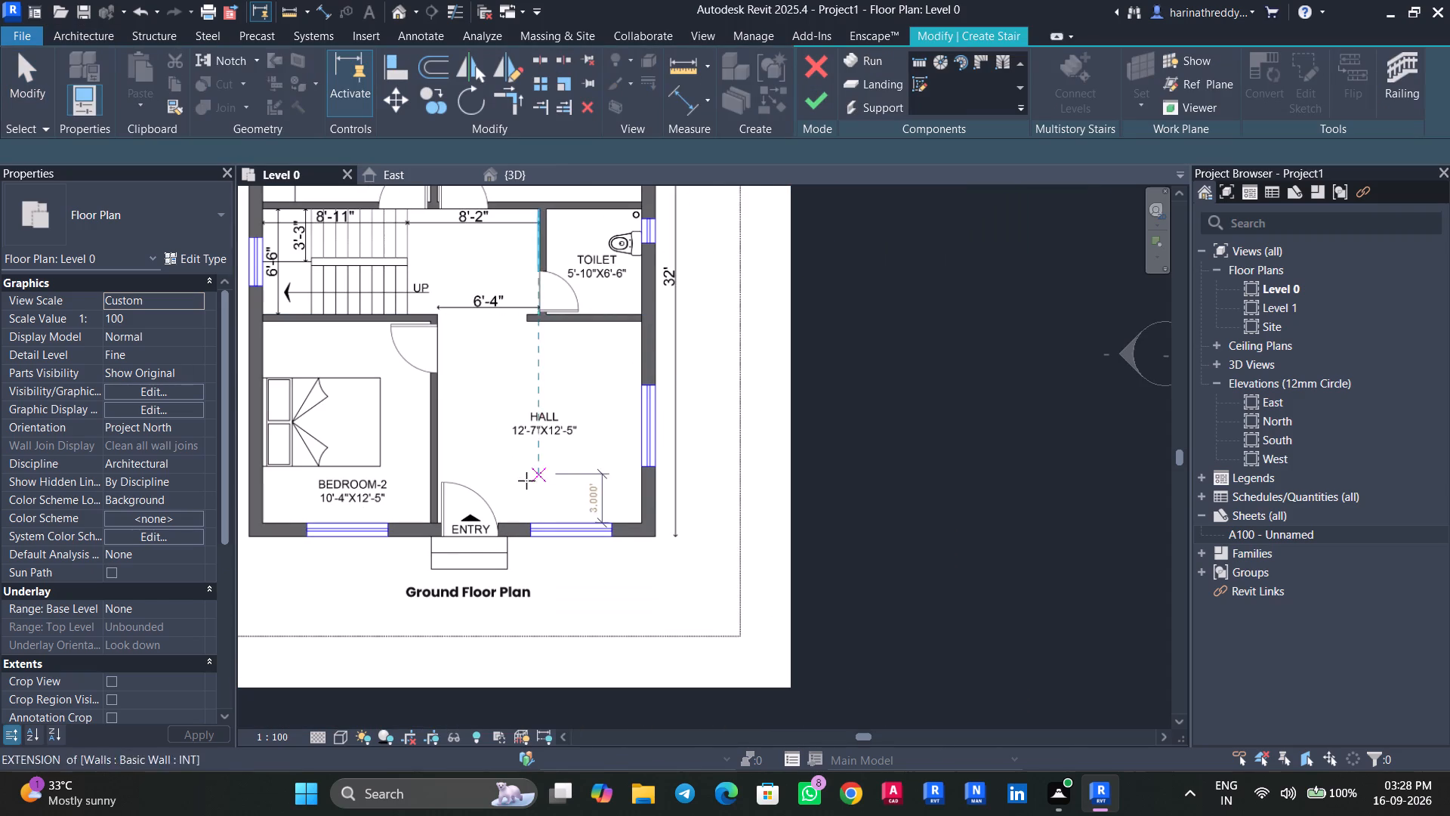
{"action": "scroll", "coordinate": [443, 600], "scroll_direction": "up", "scroll_amount": 8}
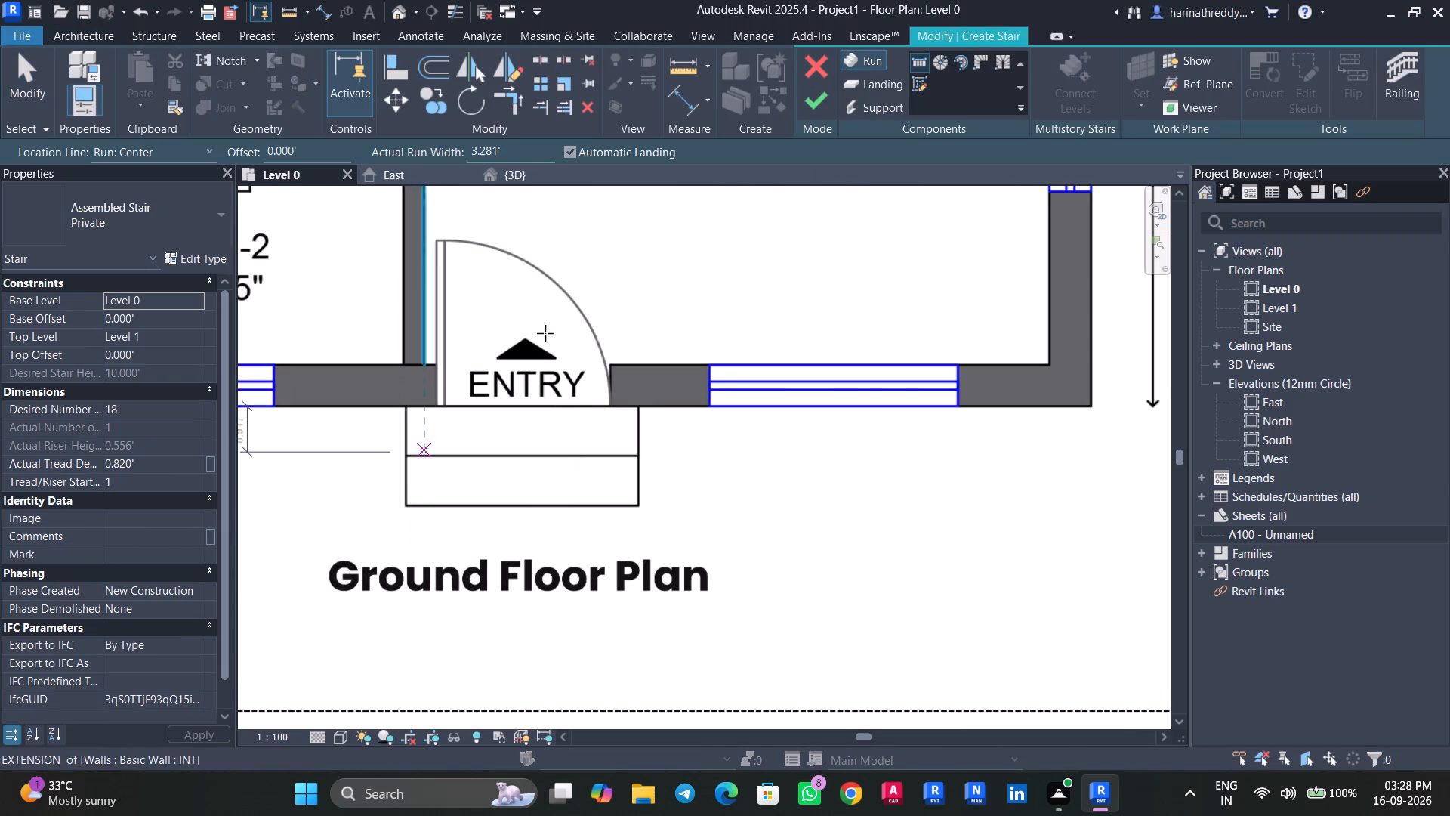
{"action": "left_click", "coordinate": [912, 76]}
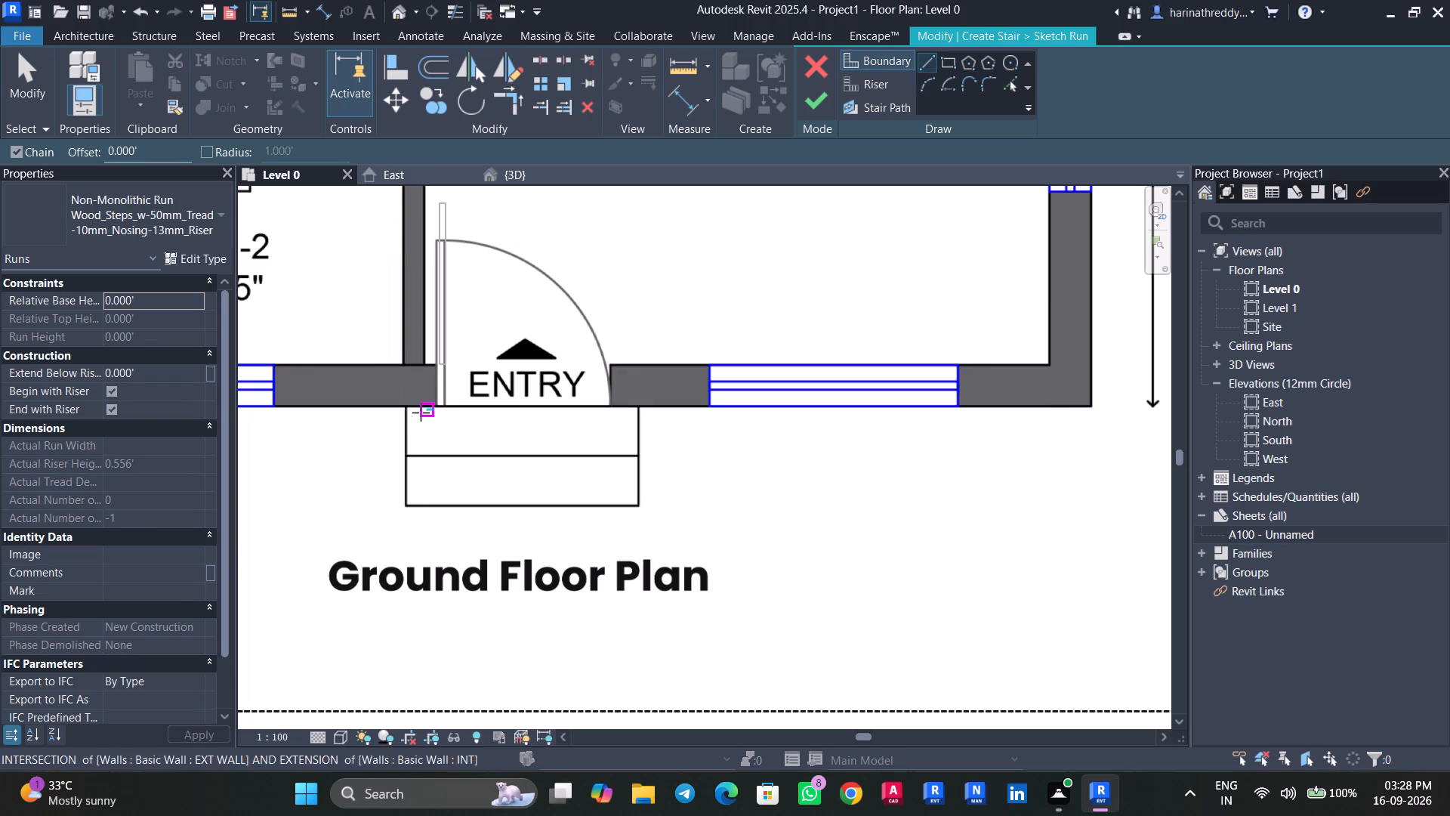
{"action": "scroll", "coordinate": [407, 410], "scroll_direction": "up", "scroll_amount": 7}
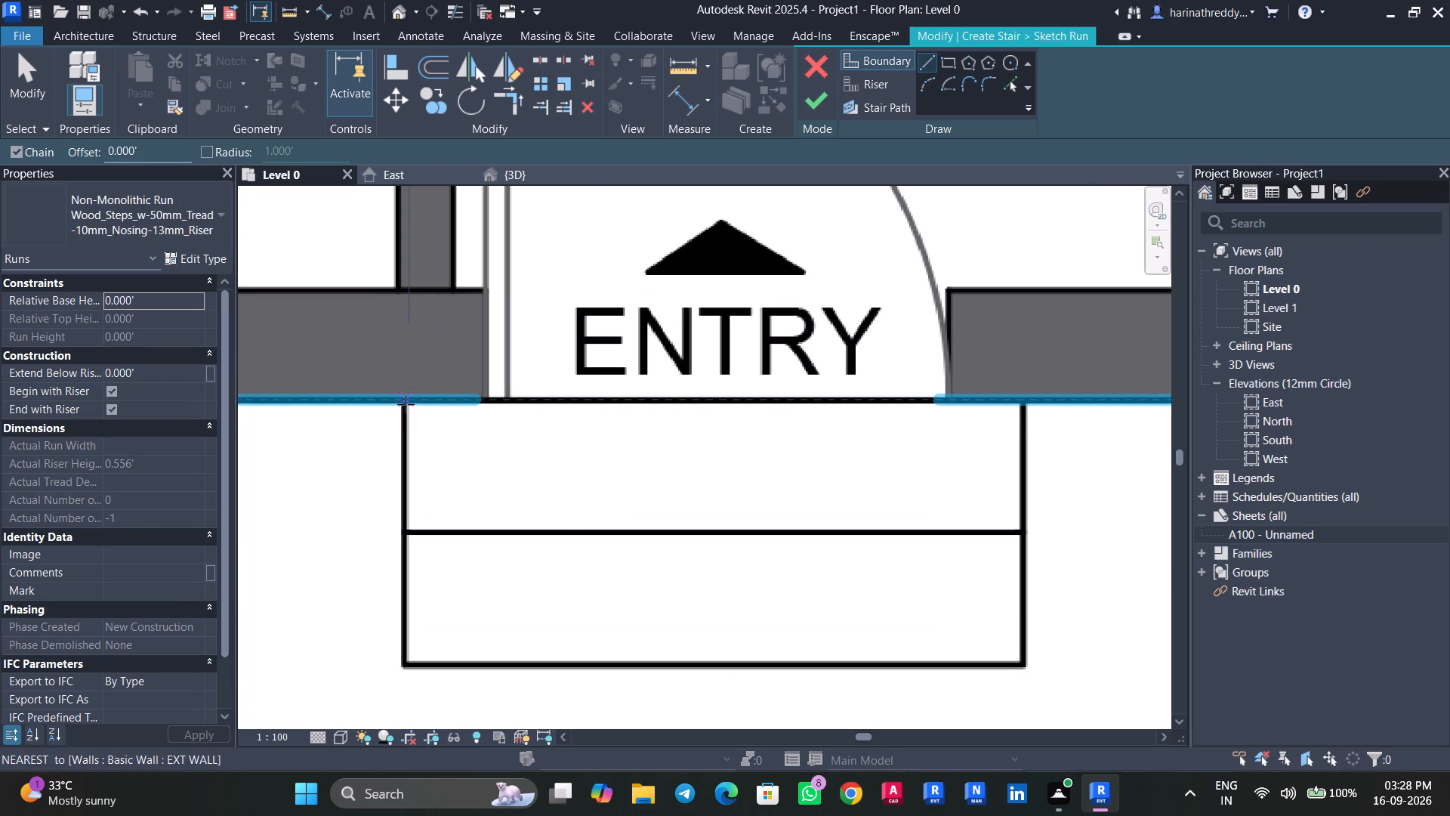
{"action": "left_click", "coordinate": [406, 404]}
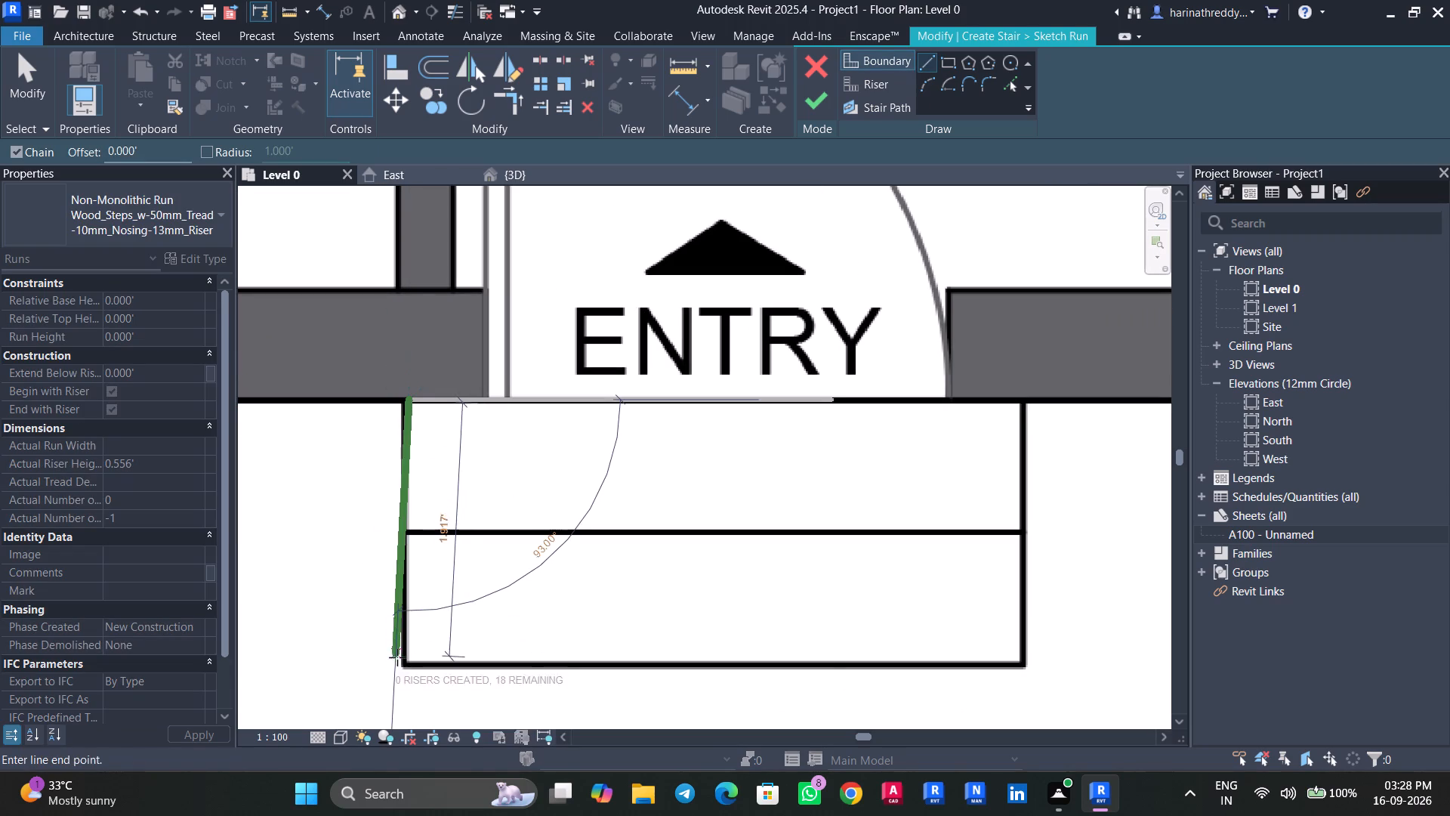
{"action": "left_click", "coordinate": [409, 666]}
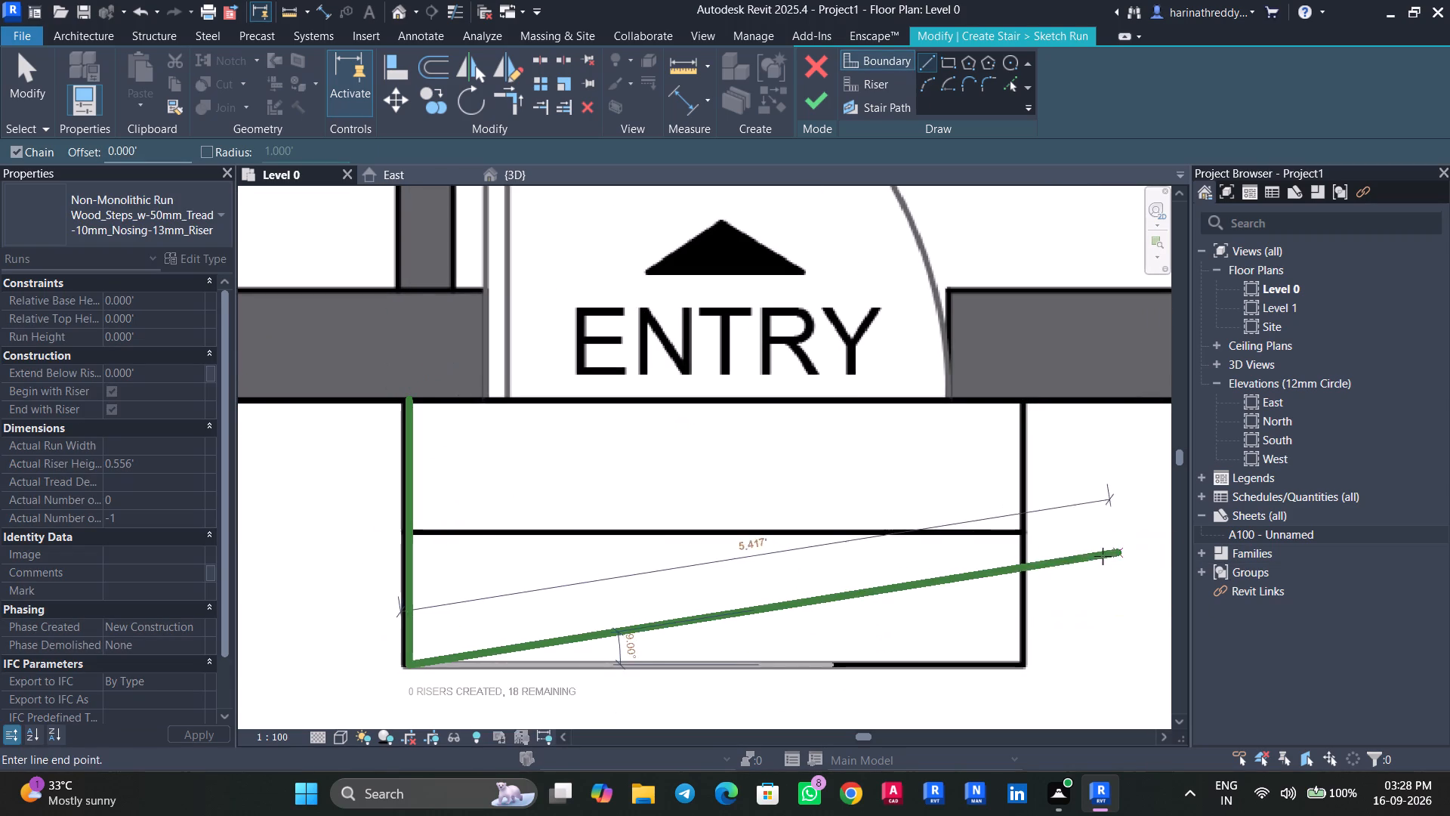
{"action": "key", "text": "Escape"}
{"action": "left_click", "coordinate": [1022, 403]}
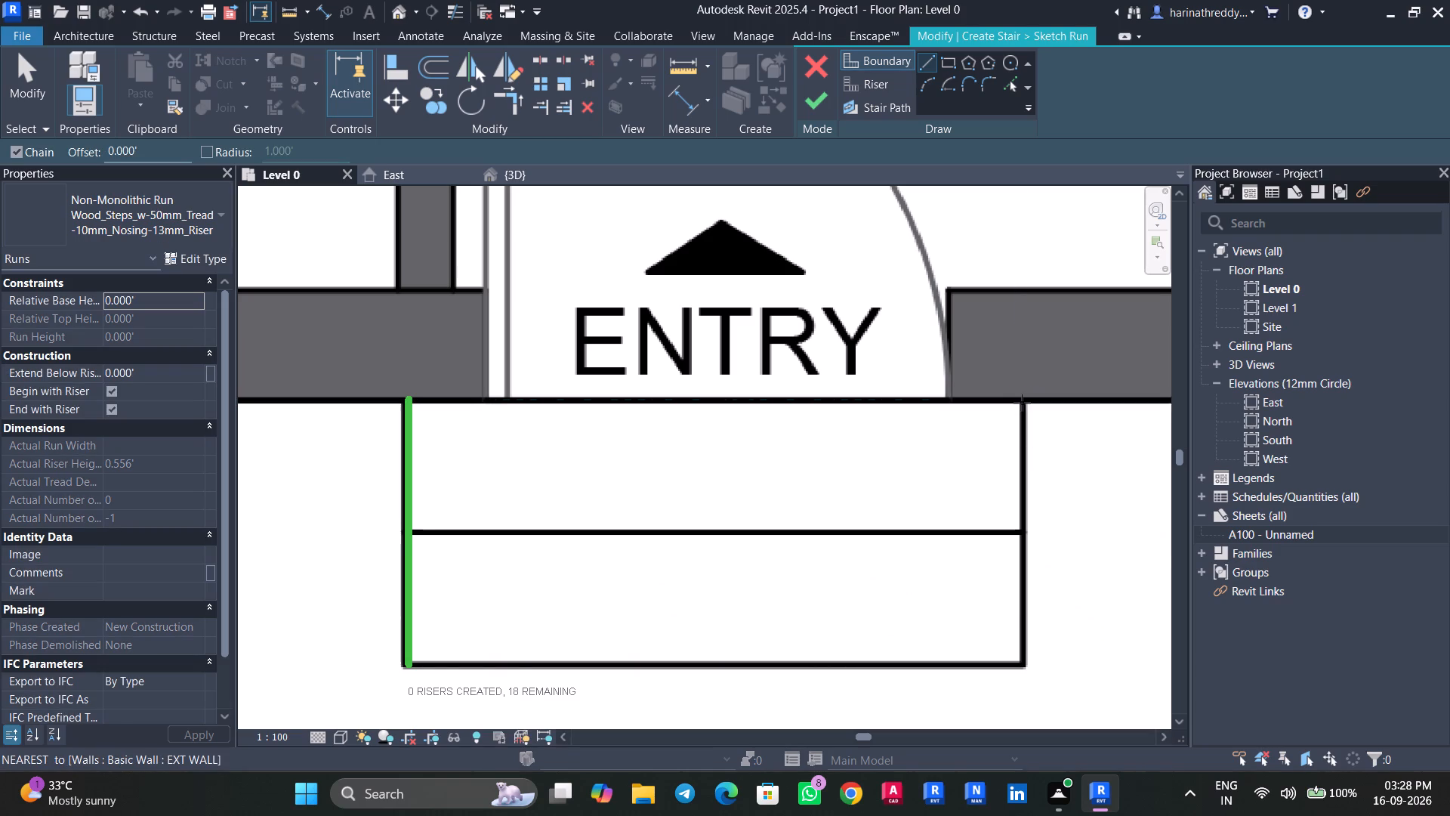
{"action": "left_click", "coordinate": [1026, 663]}
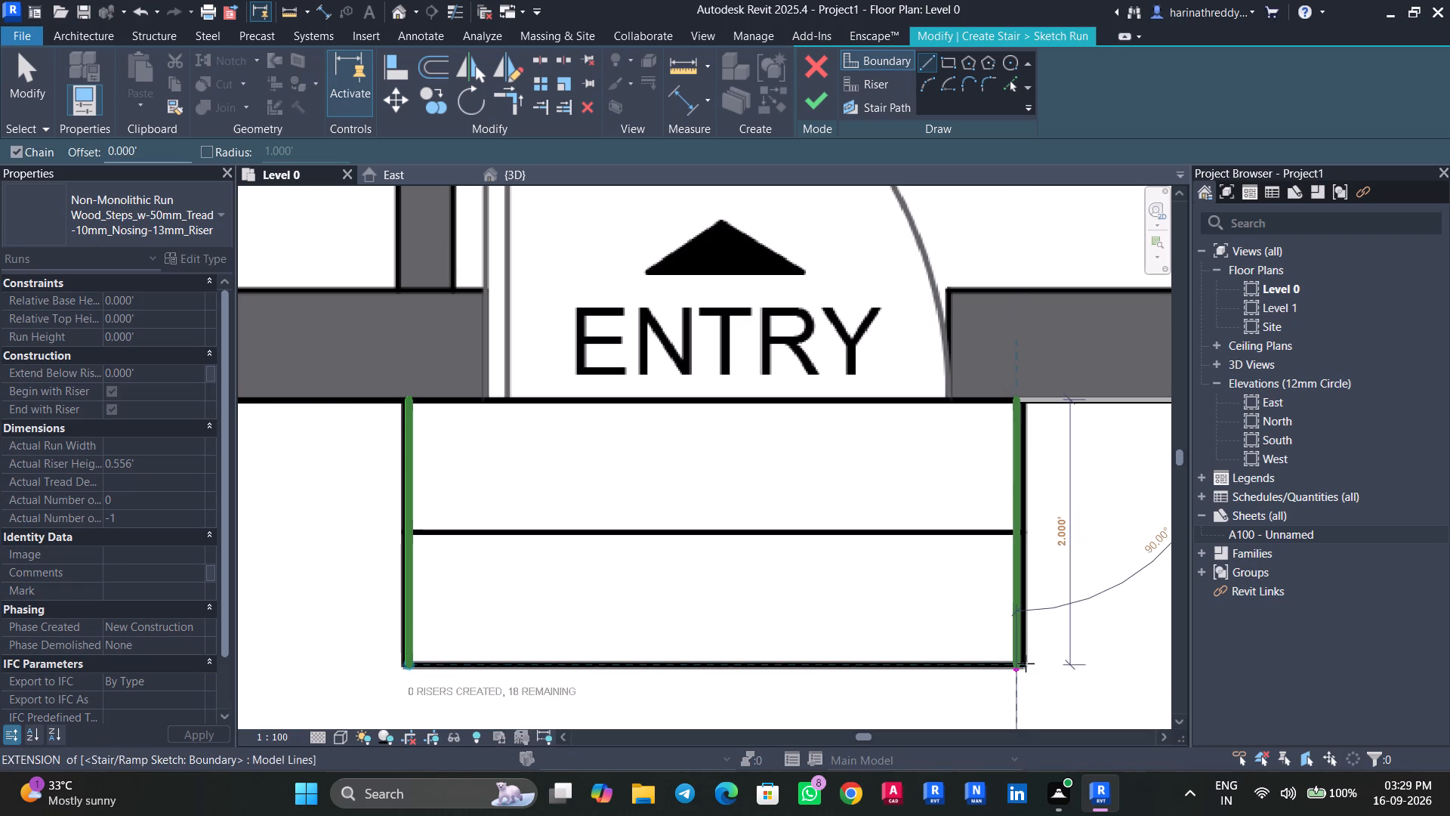
{"action": "key", "text": "Escape"}
Nudge the right-hand stair boundary line outward onto the plan's step edge, about 4.625' from the other boundary.
{"action": "left_click", "coordinate": [1023, 589]}
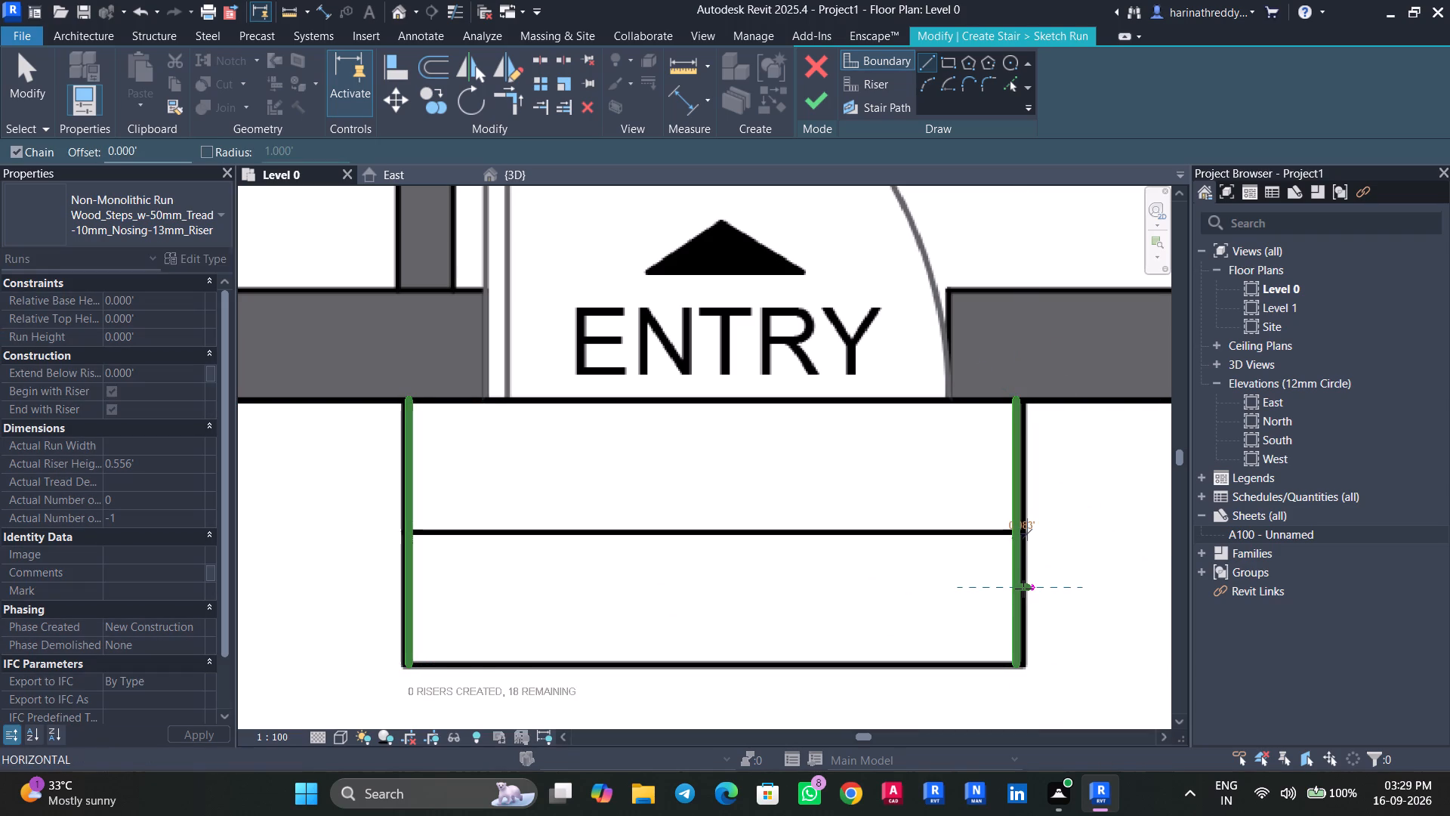
{"action": "key", "text": "Escape"}
{"action": "left_click", "coordinate": [1023, 589]}
{"action": "key", "text": "Escape"}
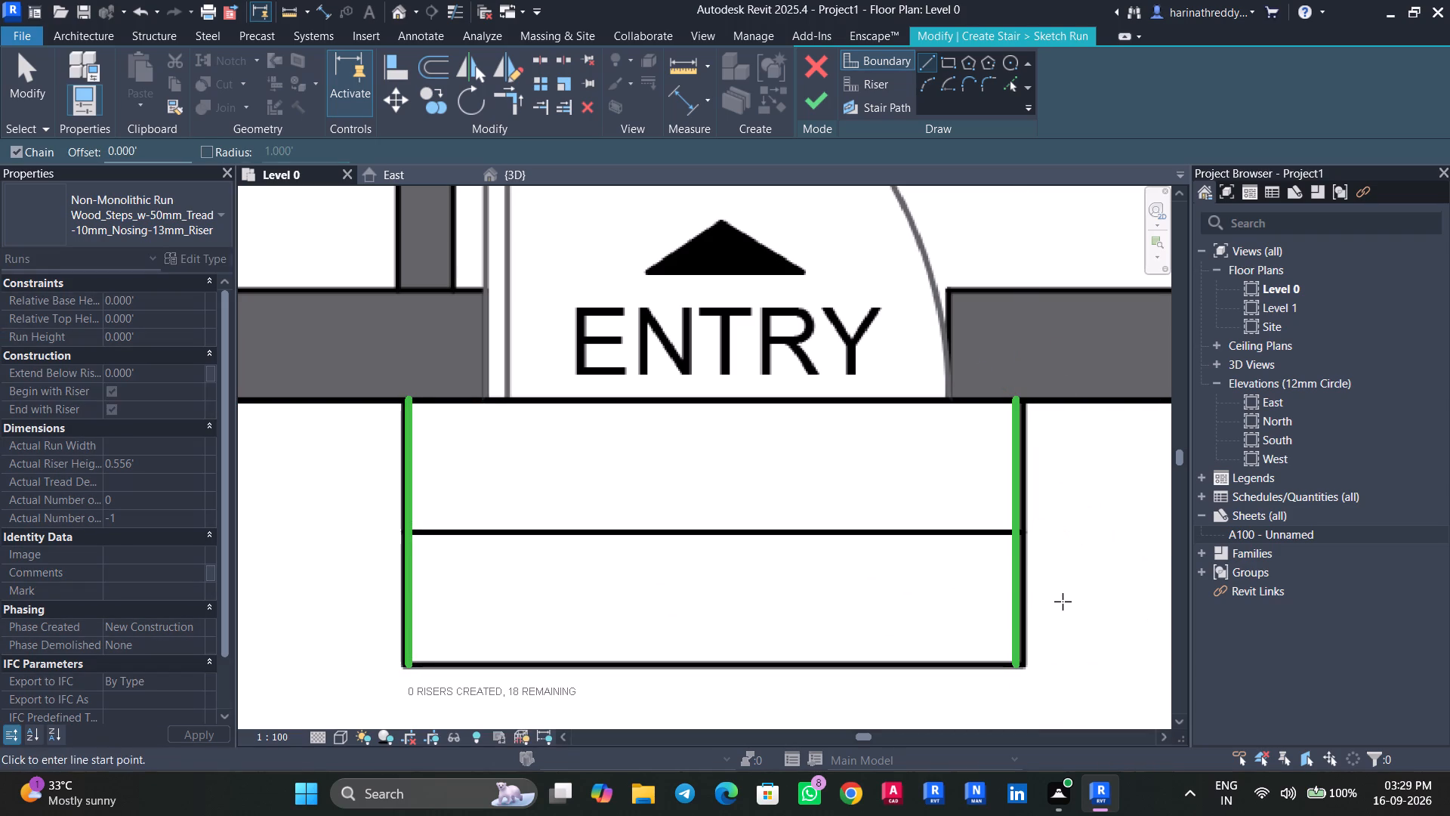
{"action": "key", "text": "Escape"}
{"action": "left_click", "coordinate": [1017, 590]}
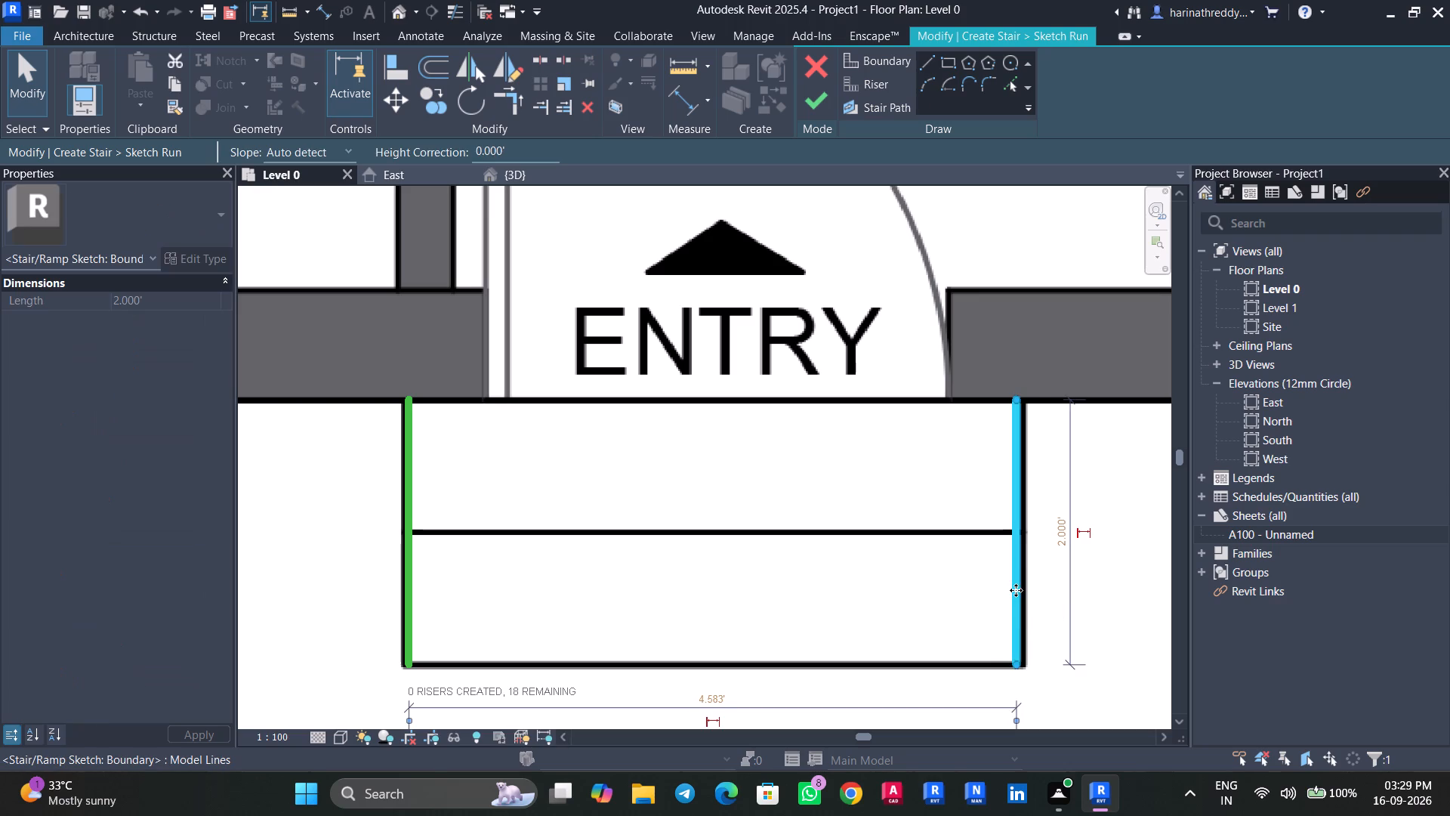
{"action": "key", "text": "Right"}
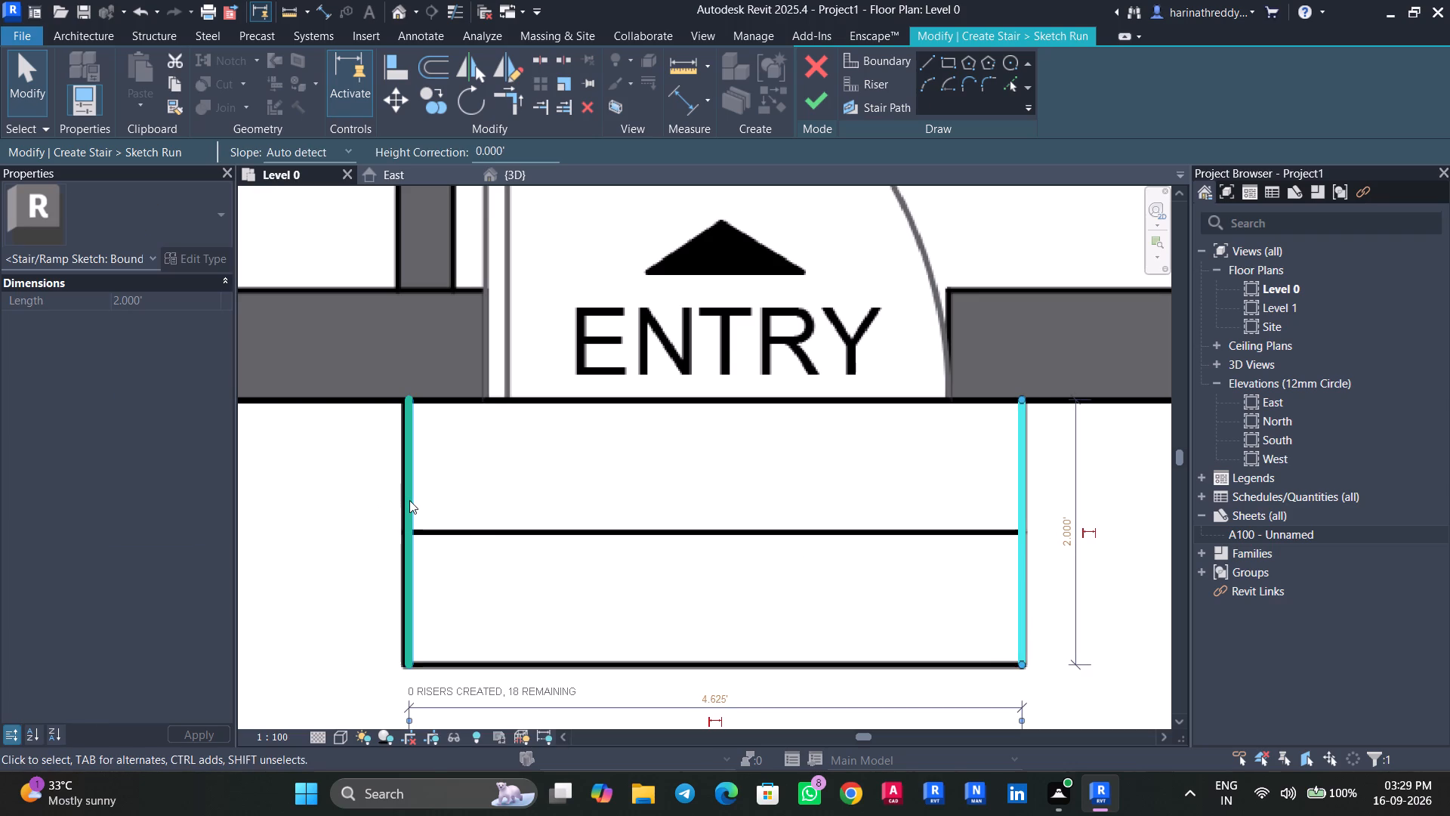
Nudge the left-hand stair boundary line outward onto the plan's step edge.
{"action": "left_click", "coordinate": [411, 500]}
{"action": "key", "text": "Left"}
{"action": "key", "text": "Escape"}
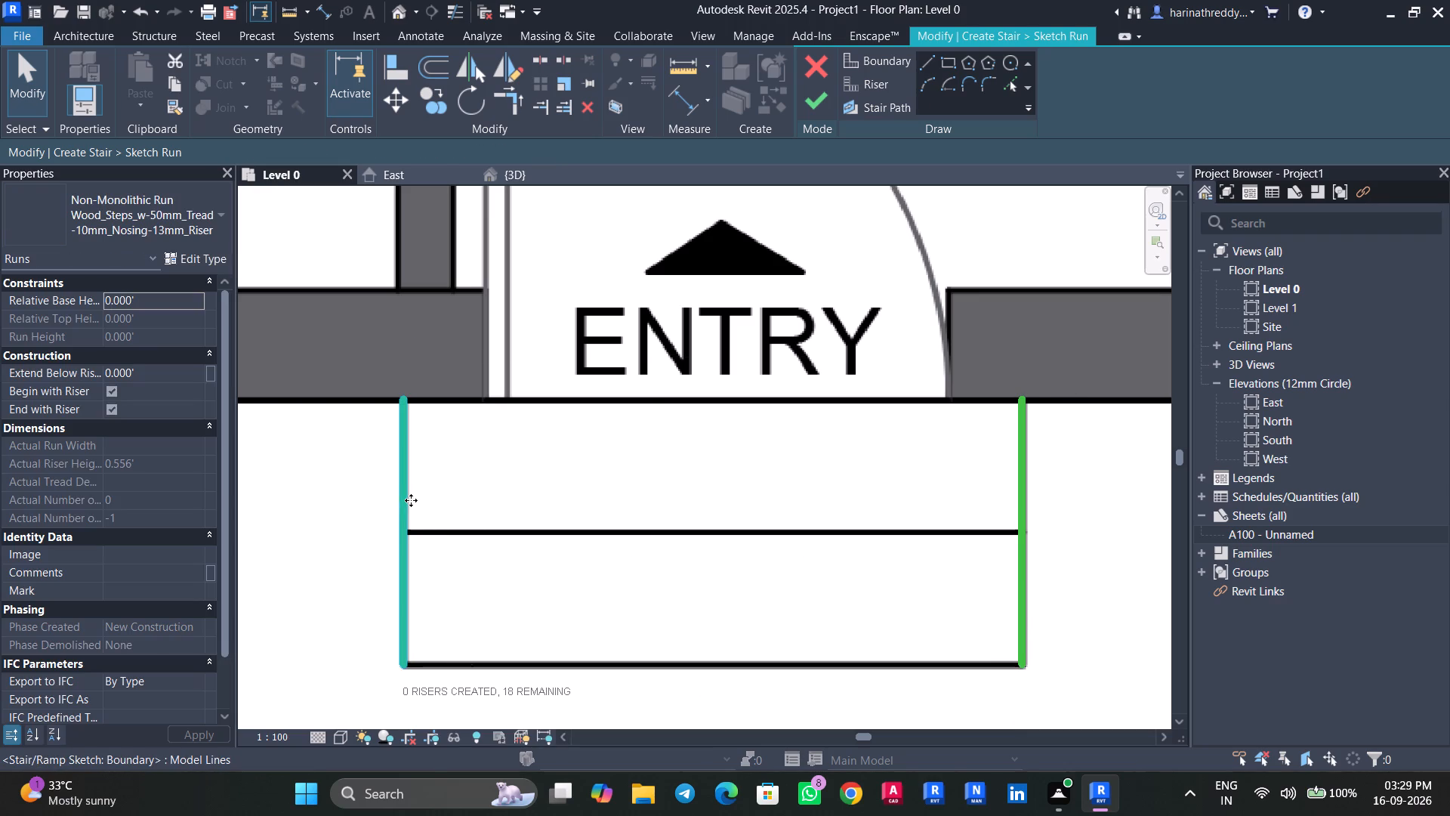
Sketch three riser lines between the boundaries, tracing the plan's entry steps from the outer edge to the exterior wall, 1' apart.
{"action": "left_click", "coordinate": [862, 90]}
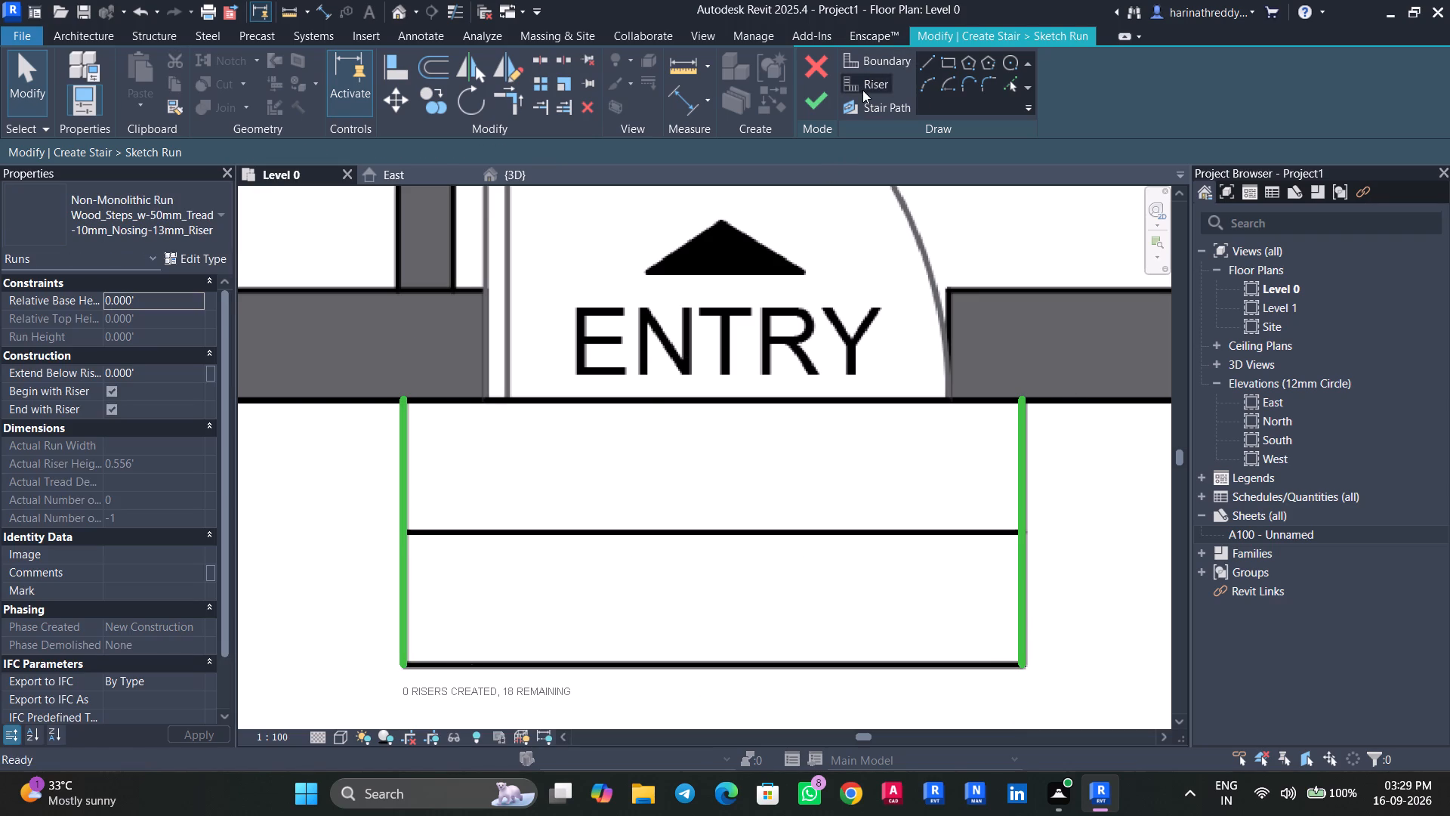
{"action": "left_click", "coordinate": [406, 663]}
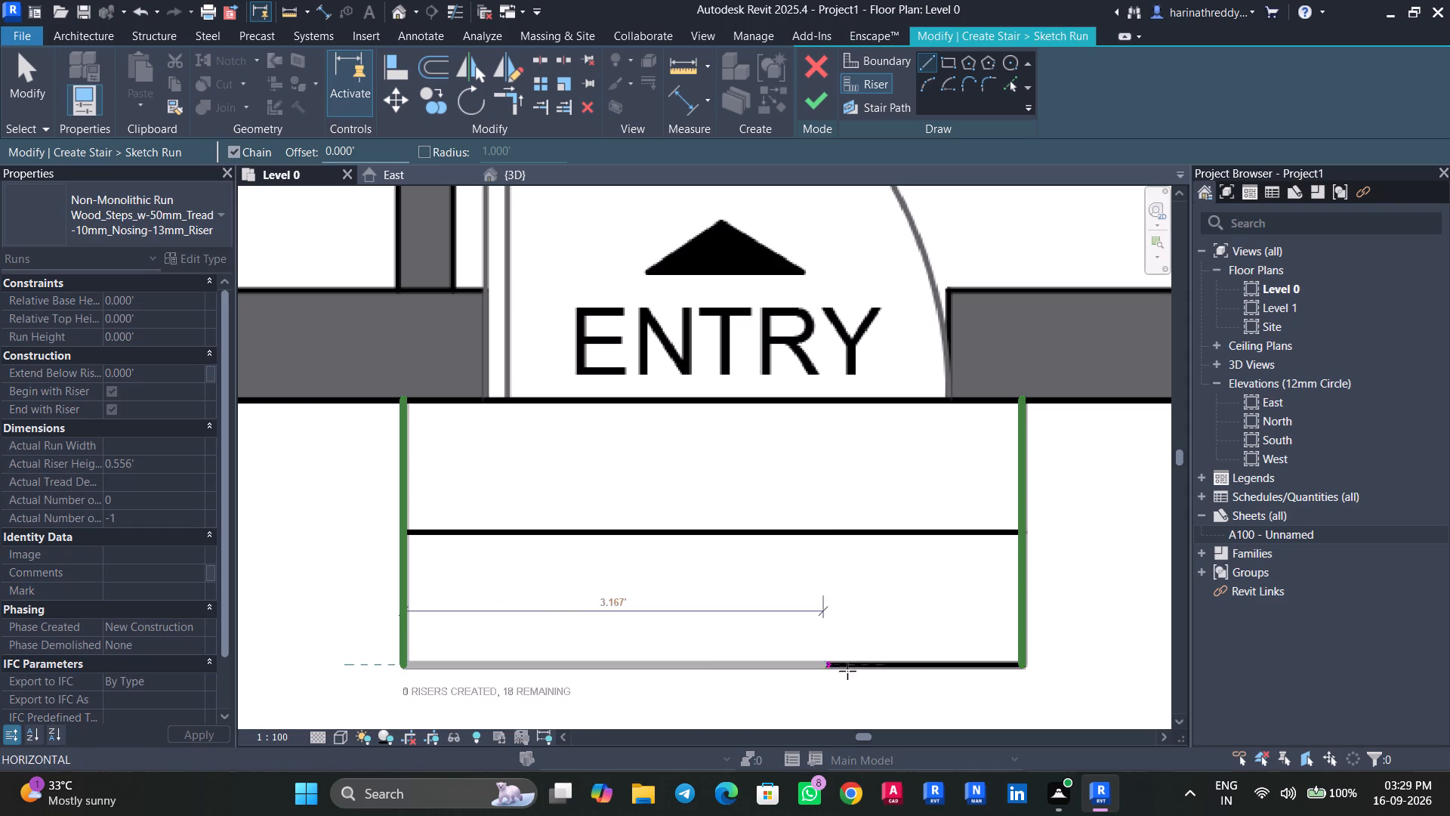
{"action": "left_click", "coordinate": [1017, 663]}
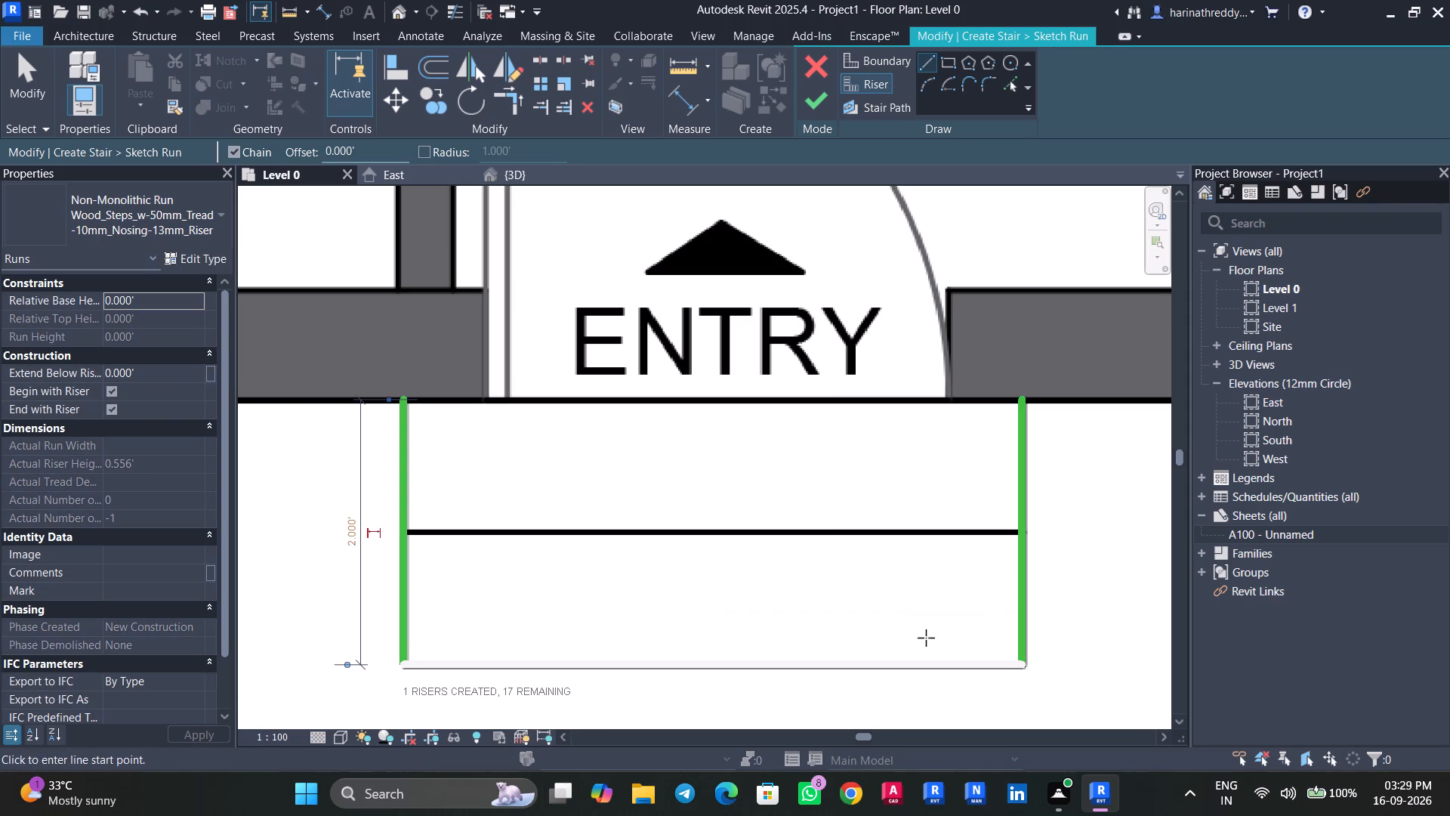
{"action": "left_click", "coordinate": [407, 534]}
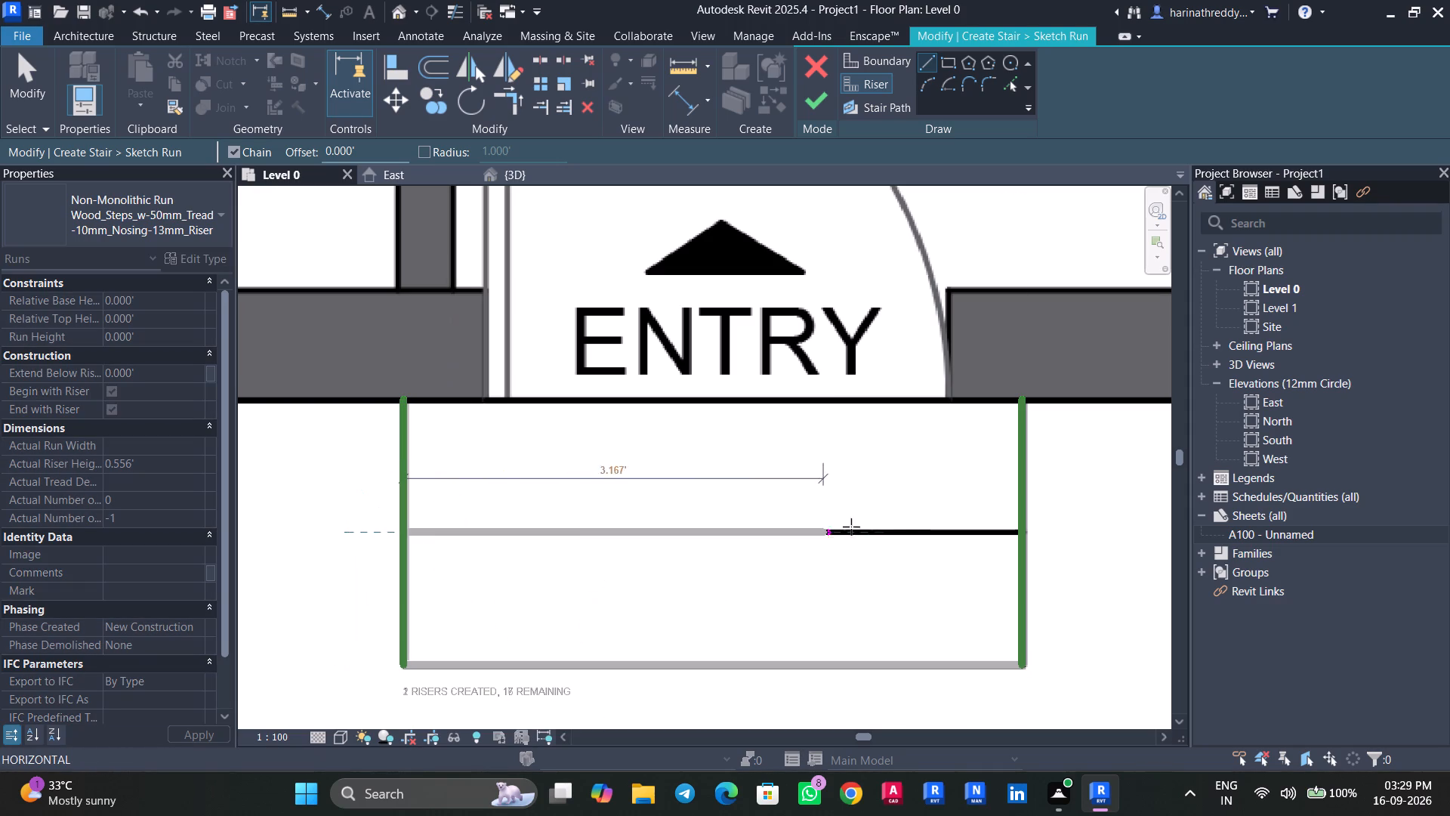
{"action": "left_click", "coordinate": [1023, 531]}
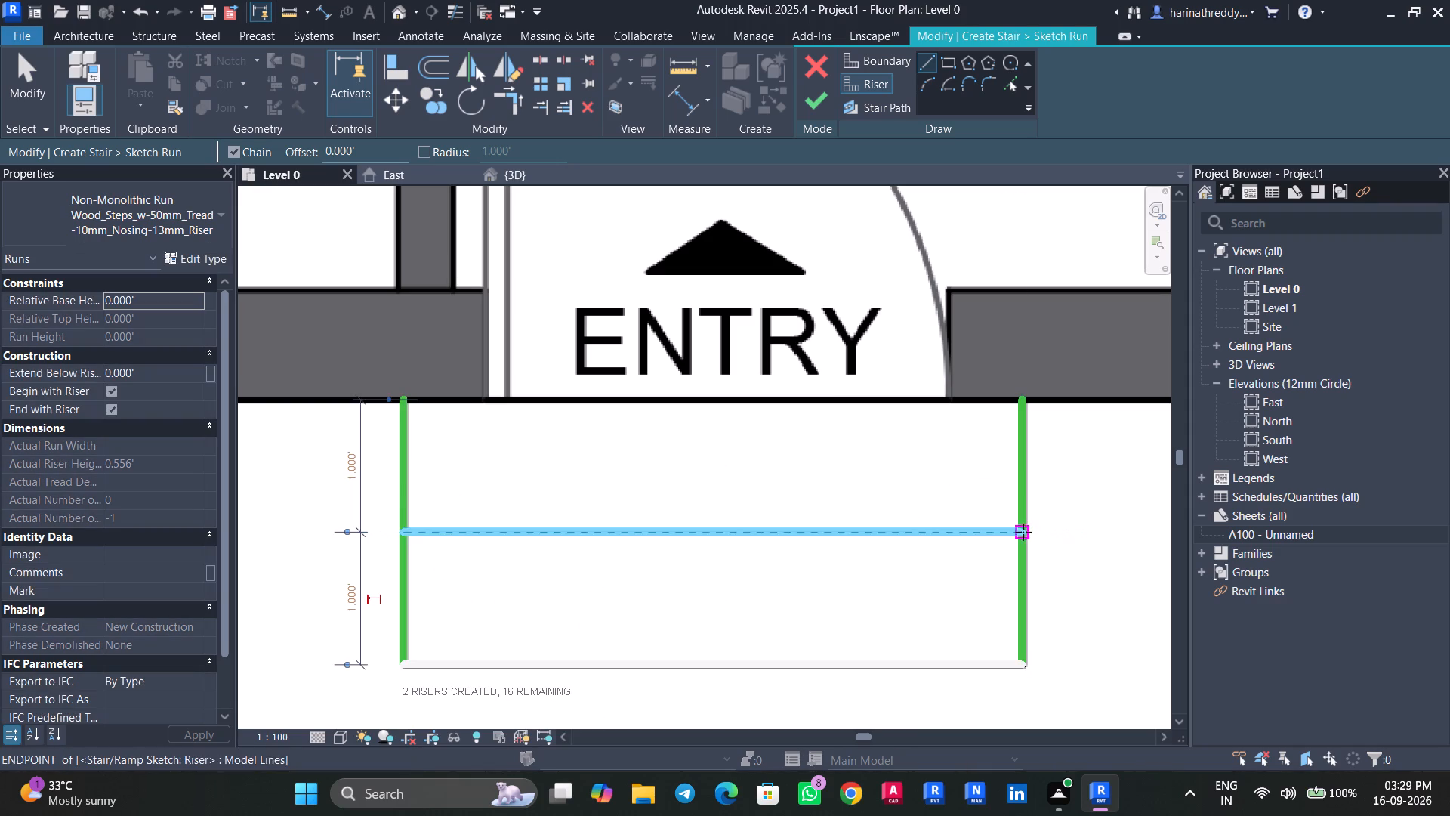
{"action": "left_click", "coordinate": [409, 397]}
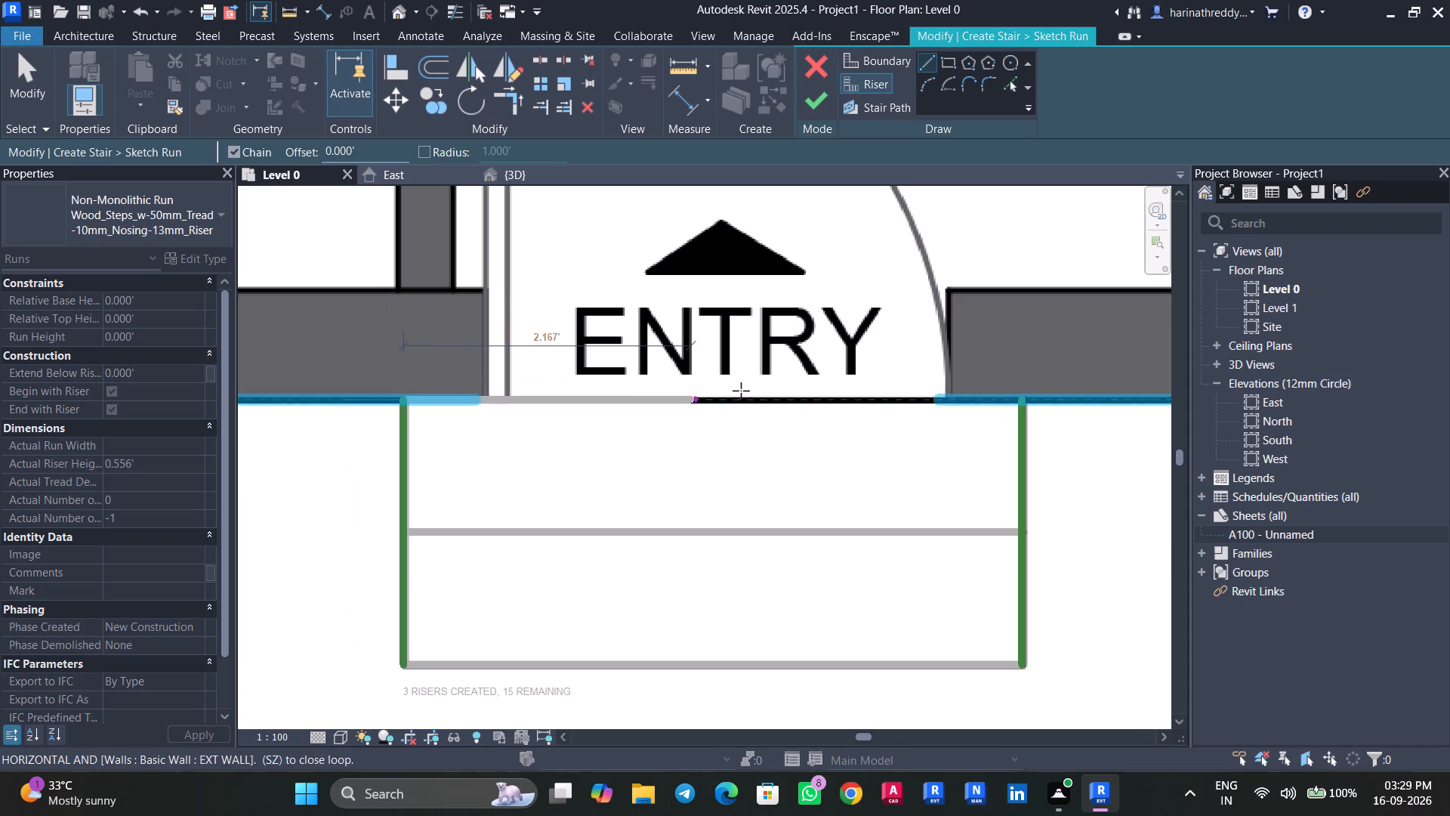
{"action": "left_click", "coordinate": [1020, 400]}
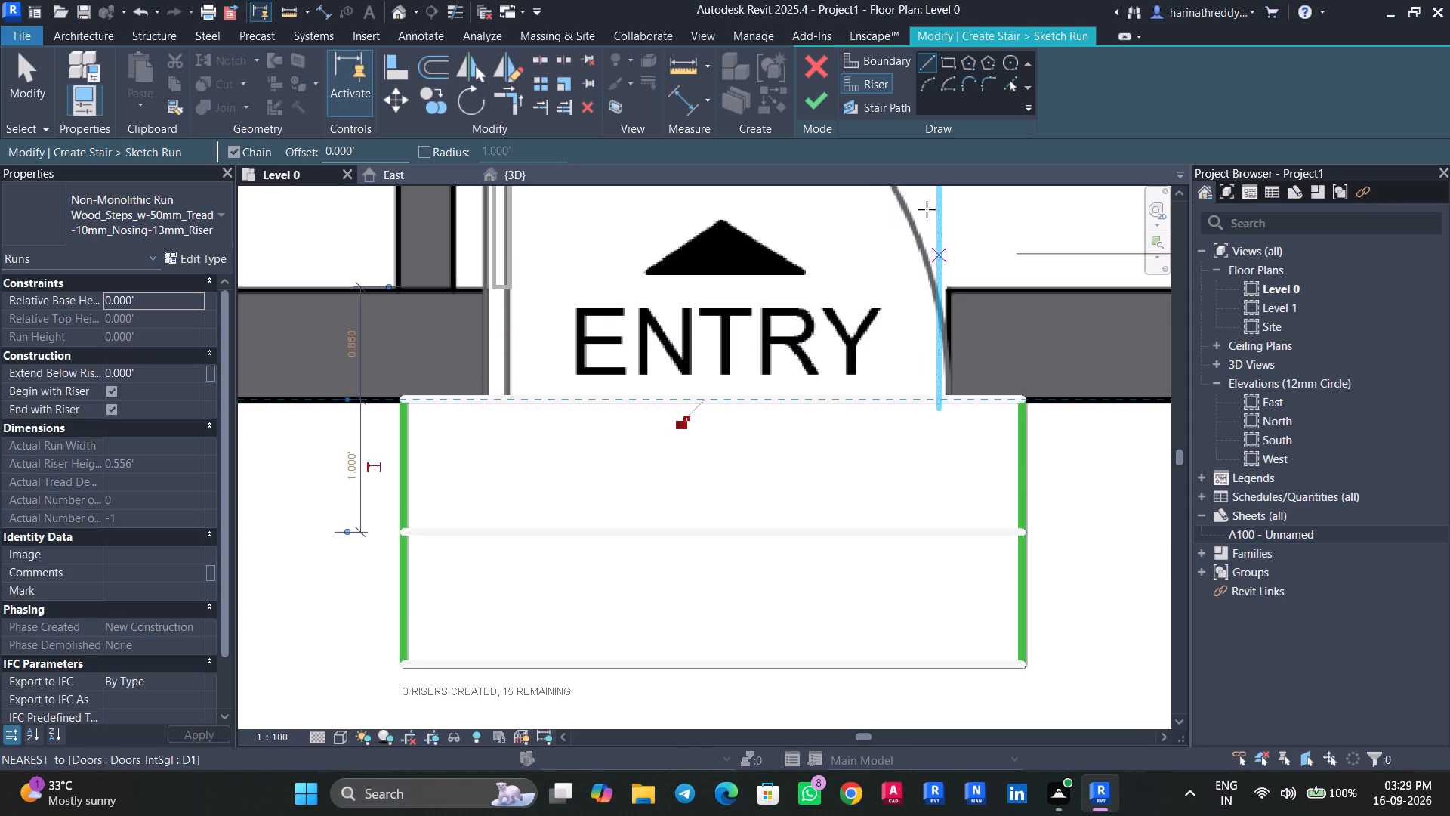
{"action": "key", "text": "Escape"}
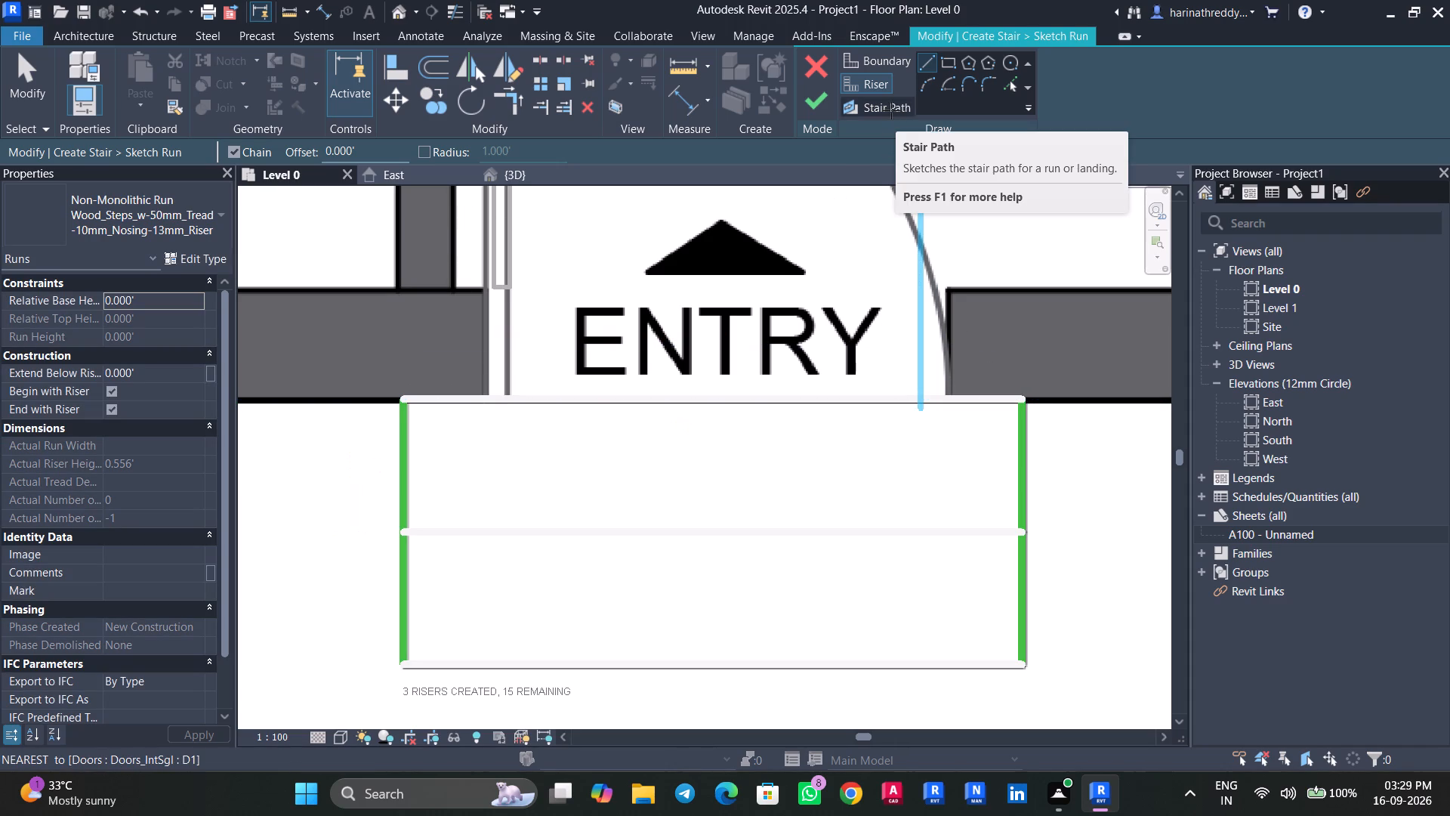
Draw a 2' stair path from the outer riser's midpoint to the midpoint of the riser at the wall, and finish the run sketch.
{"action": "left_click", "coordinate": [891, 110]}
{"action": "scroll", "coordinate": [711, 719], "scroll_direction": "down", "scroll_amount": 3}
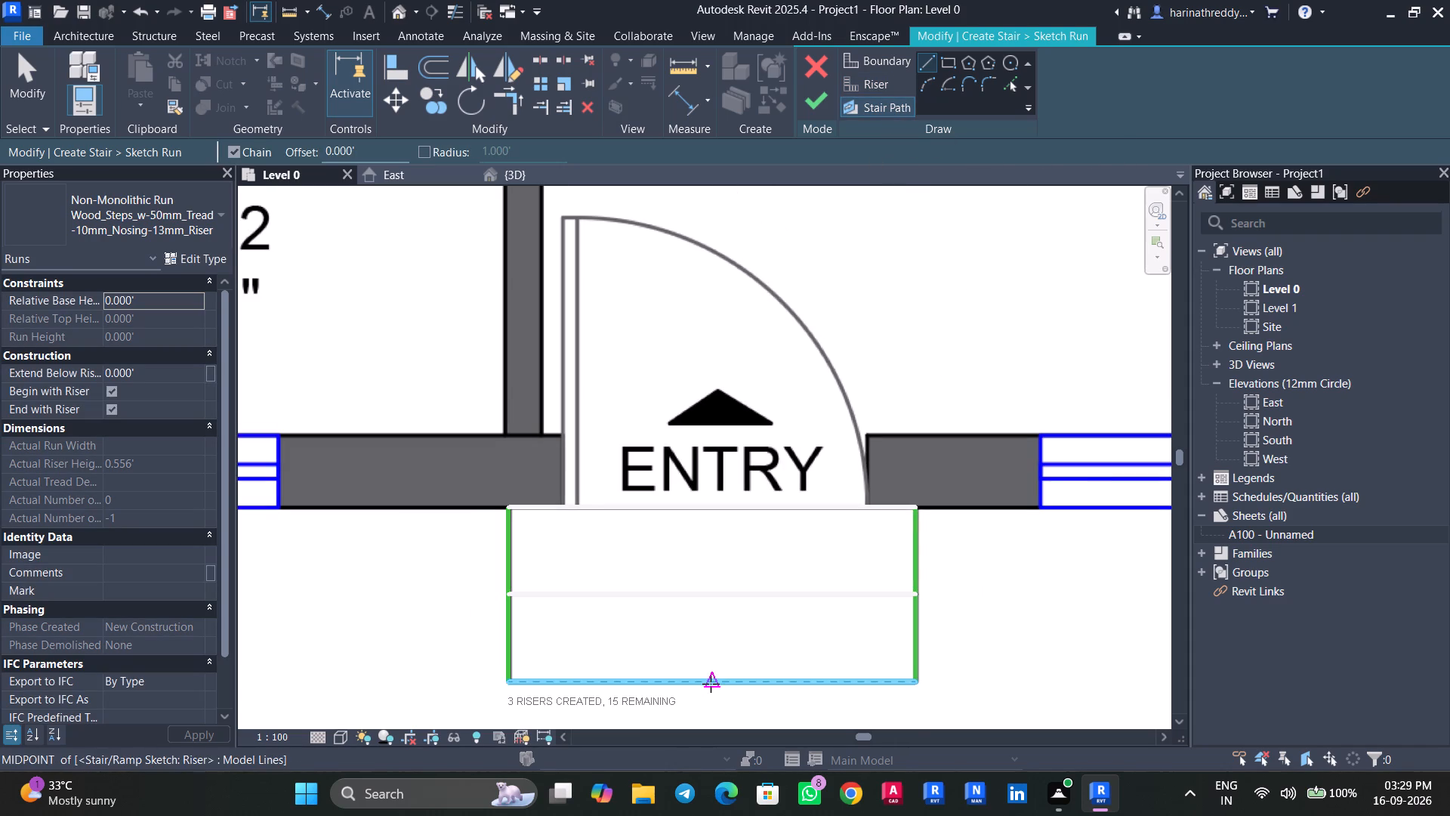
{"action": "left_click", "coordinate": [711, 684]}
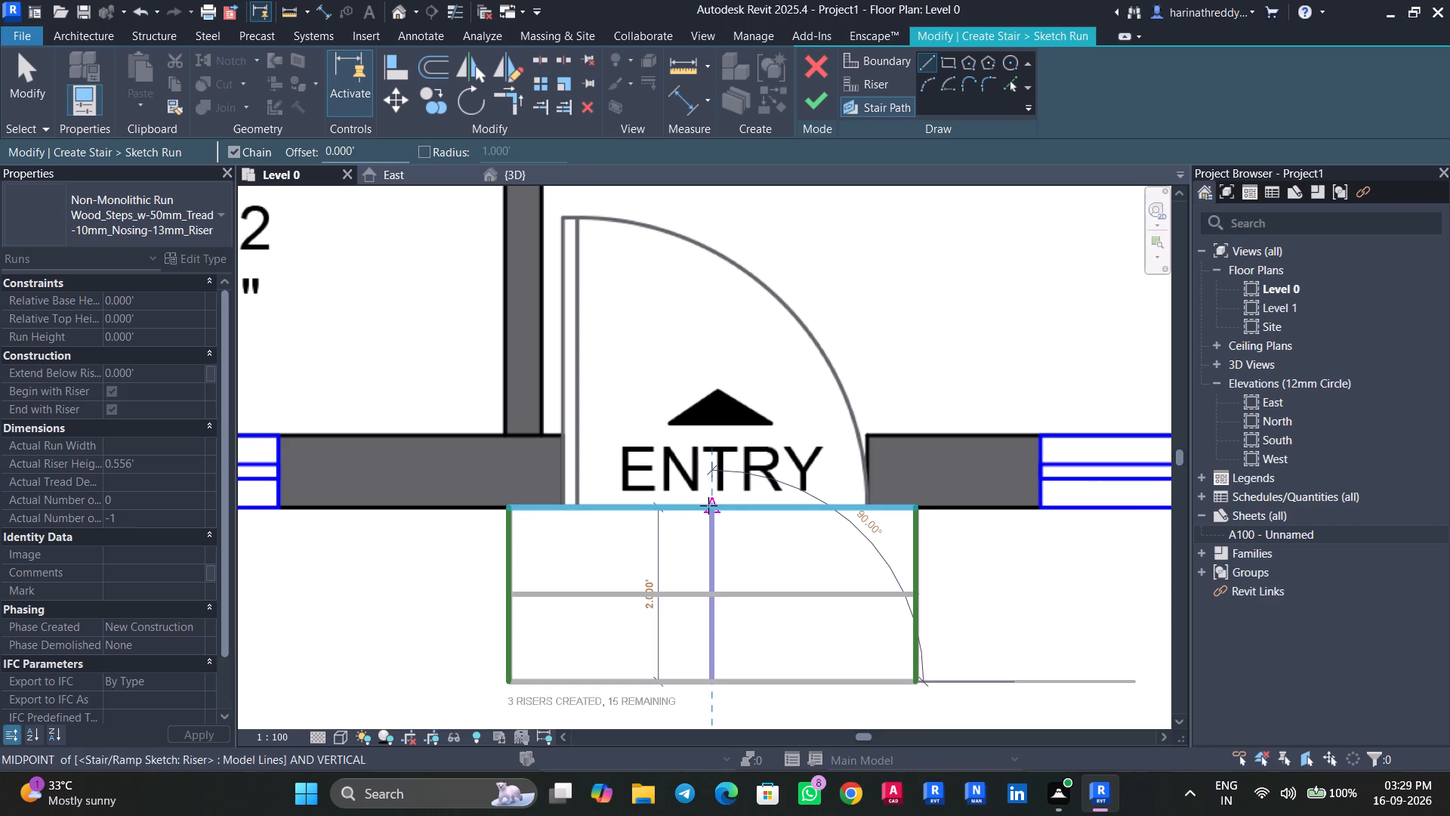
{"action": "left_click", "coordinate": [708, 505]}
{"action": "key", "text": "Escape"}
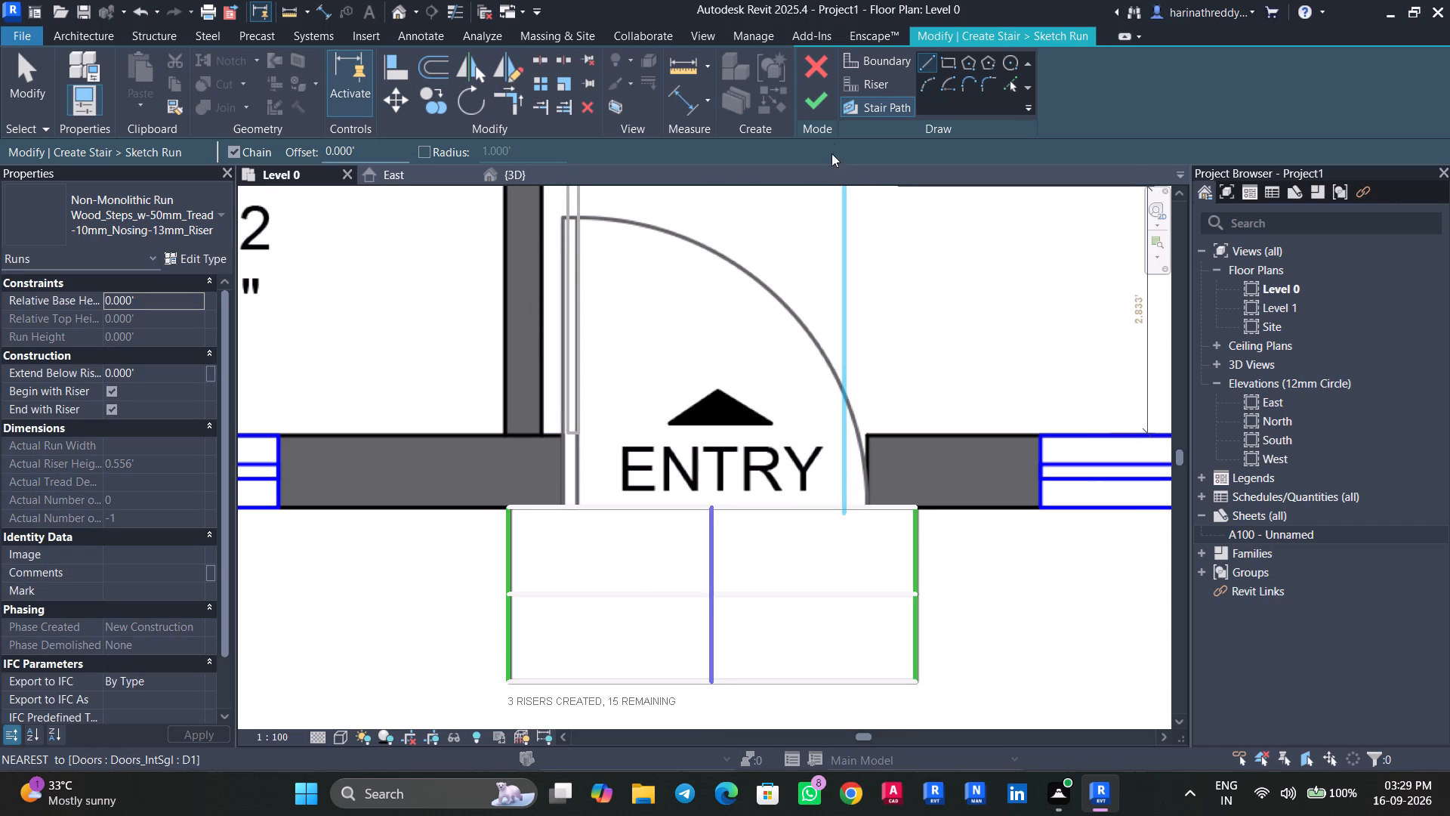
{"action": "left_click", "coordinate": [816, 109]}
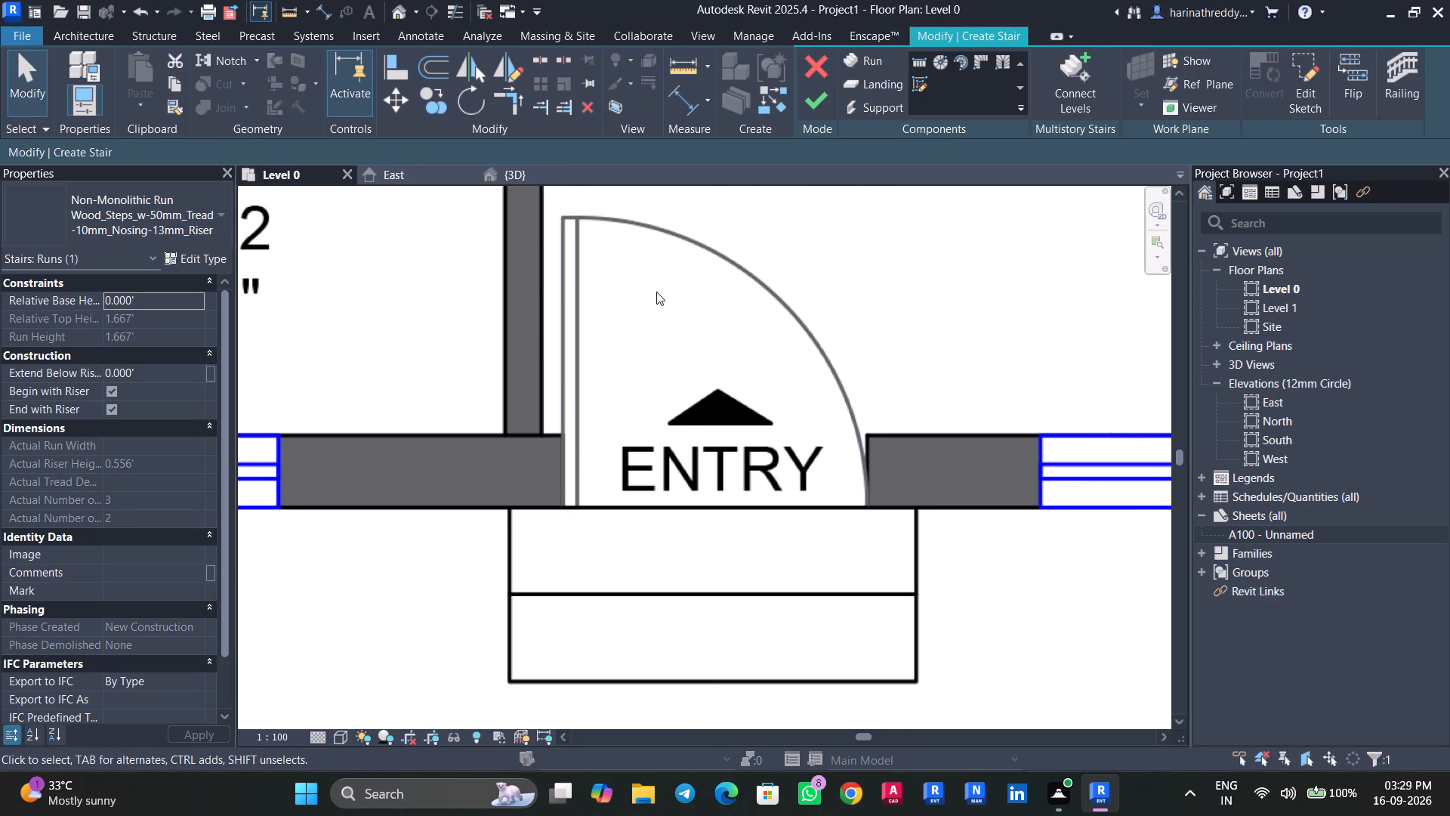
Examine the new entry stair run in front of the door in the 3D view.
{"action": "left_click", "coordinate": [525, 174]}
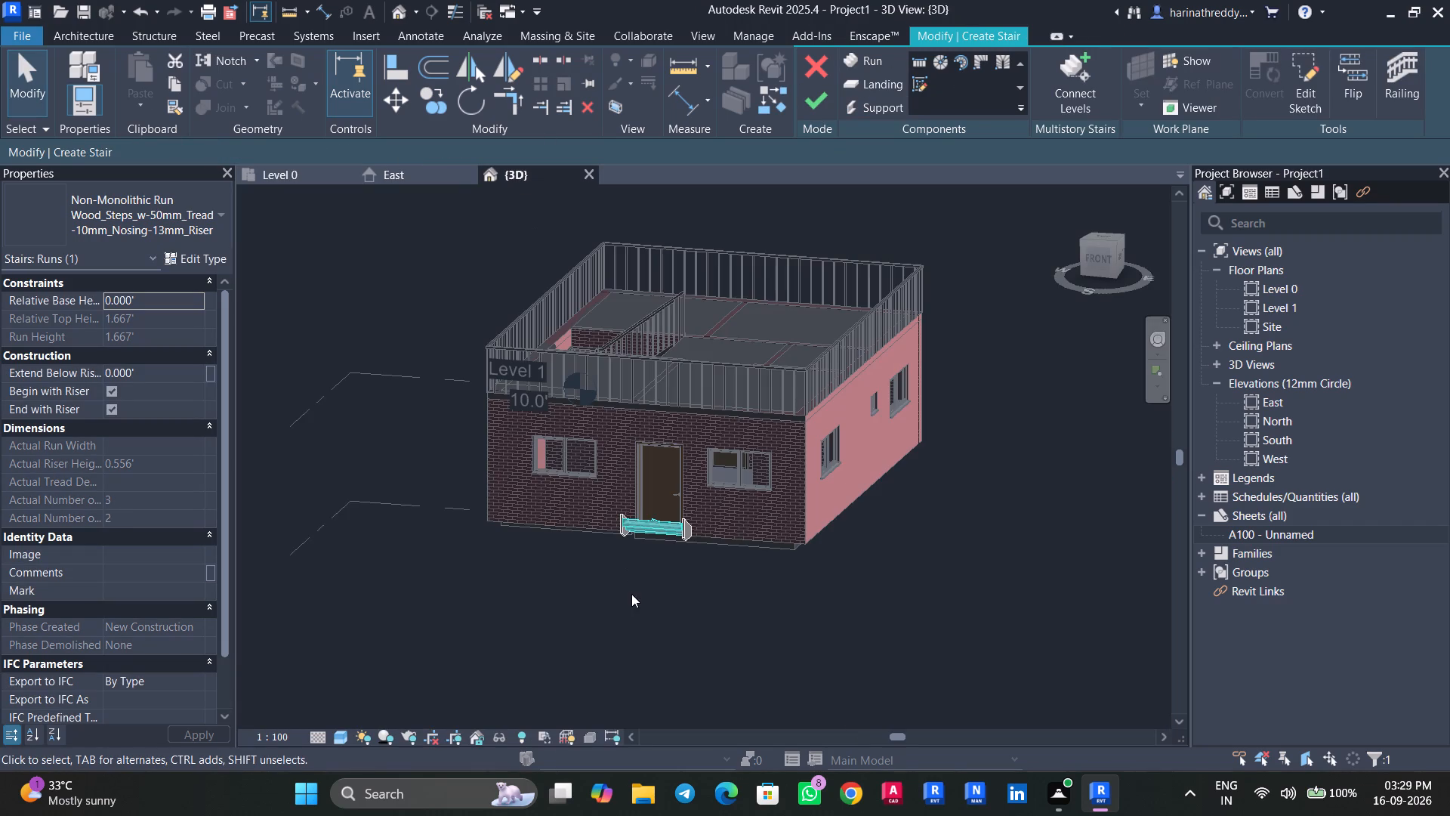
{"action": "scroll", "coordinate": [658, 558], "scroll_direction": "down", "scroll_amount": 2}
{"action": "scroll", "coordinate": [658, 558], "scroll_direction": "up", "scroll_amount": 6}
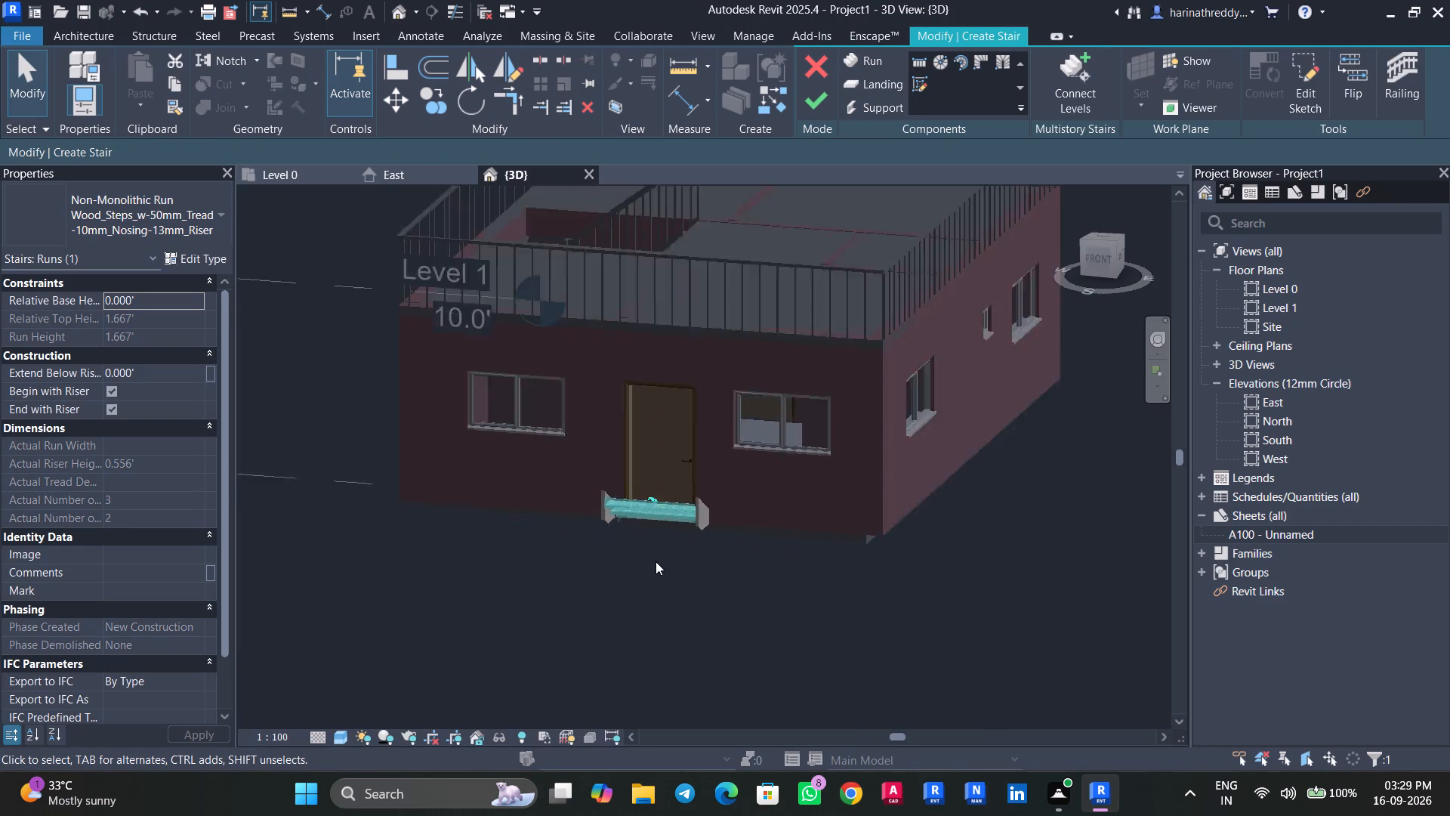
{"action": "scroll", "coordinate": [656, 561], "scroll_direction": "up", "scroll_amount": 5}
{"action": "middle_click_drag", "start_coordinate": [659, 559], "coordinate": [617, 620], "text": "shift"}
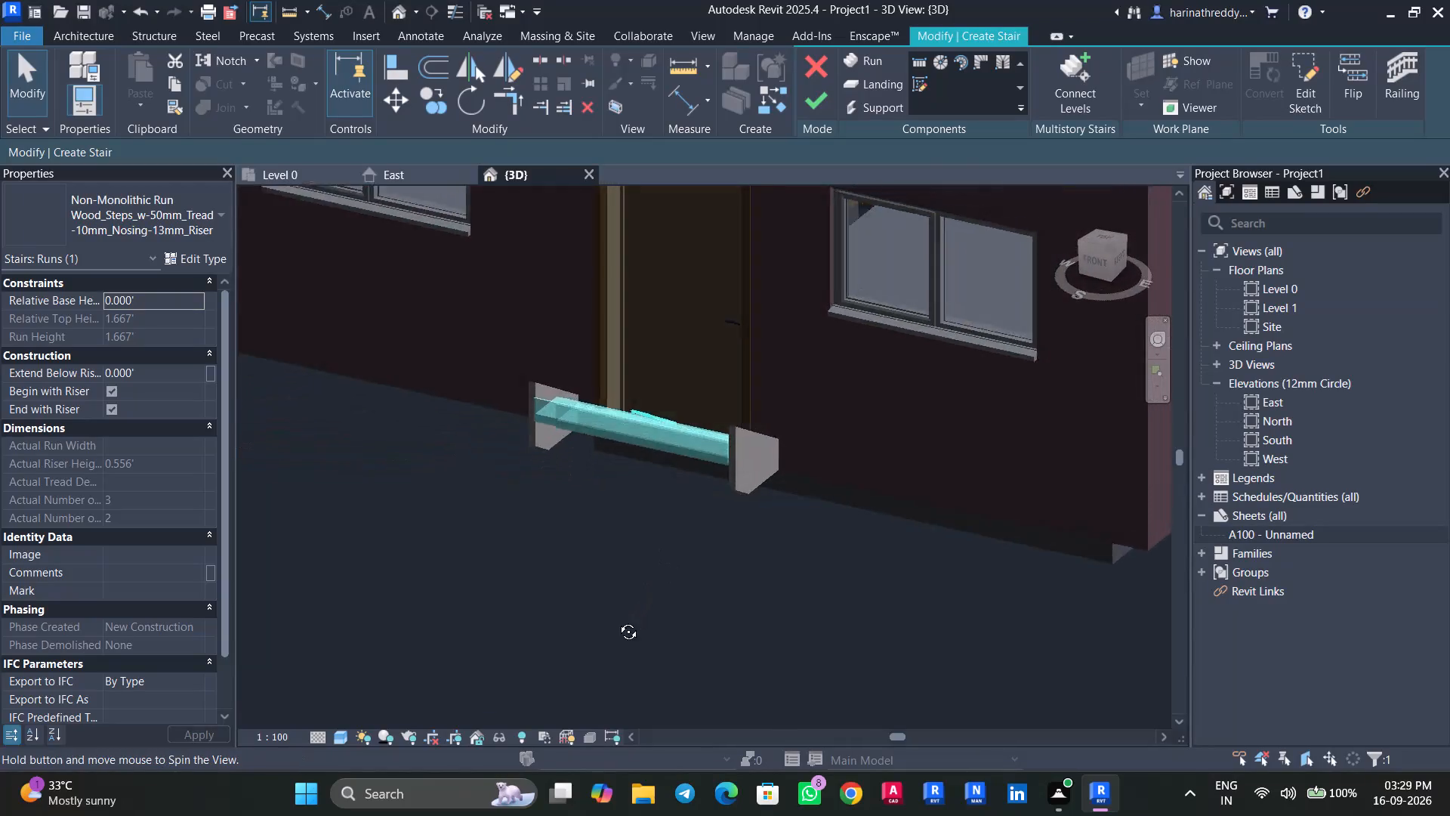
{"action": "middle_click_drag", "start_coordinate": [617, 620], "coordinate": [659, 638], "text": "shift"}
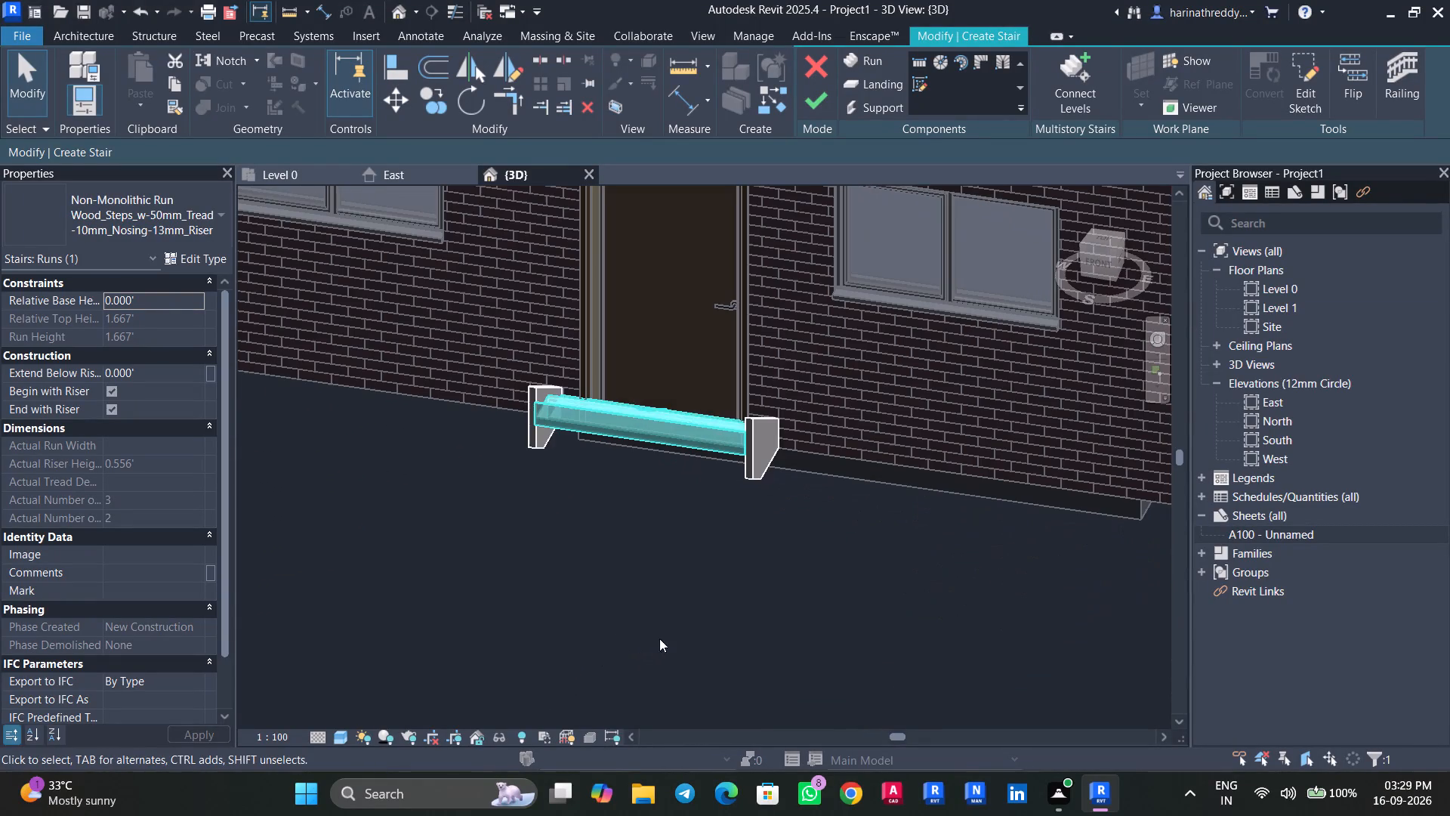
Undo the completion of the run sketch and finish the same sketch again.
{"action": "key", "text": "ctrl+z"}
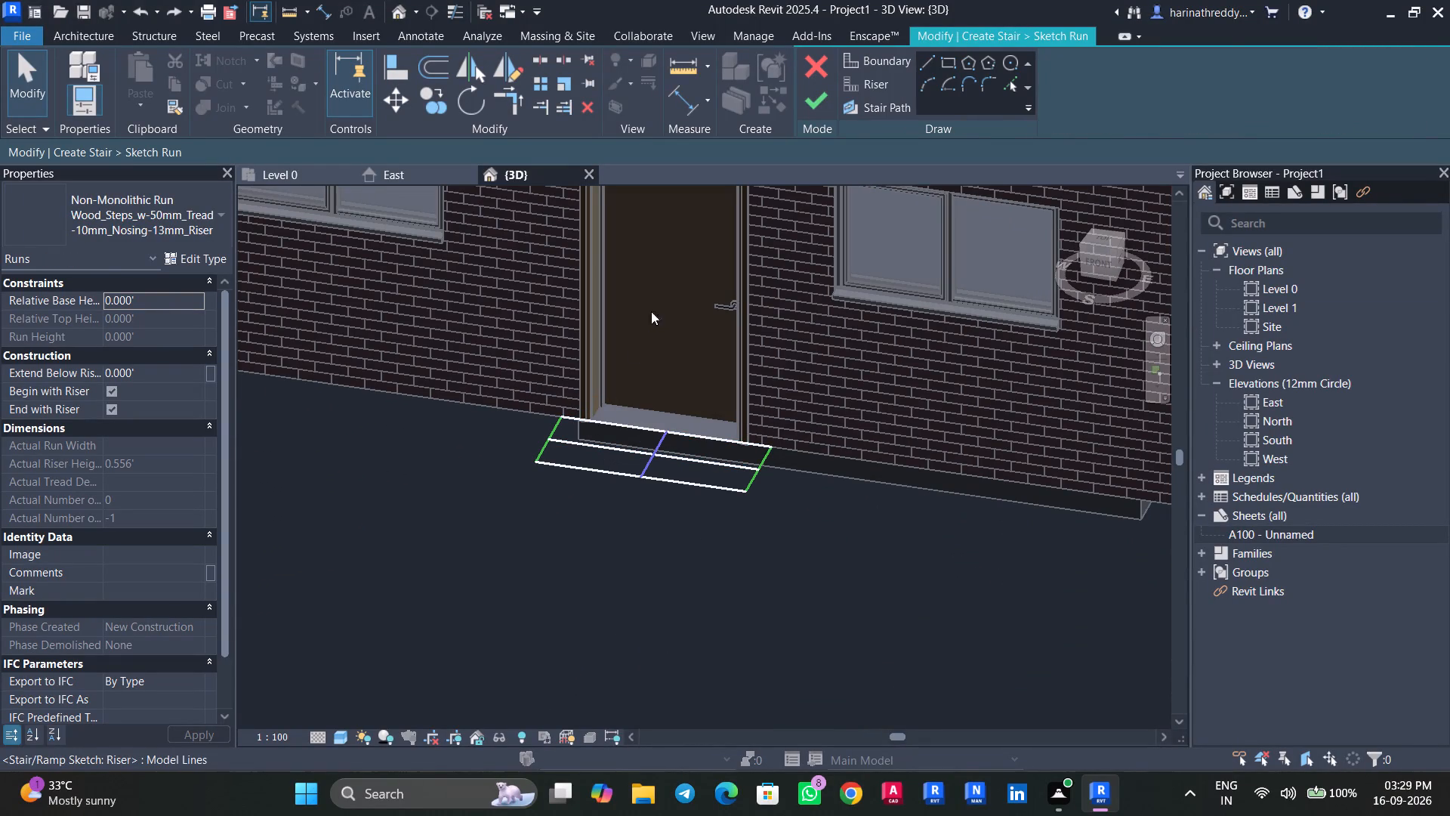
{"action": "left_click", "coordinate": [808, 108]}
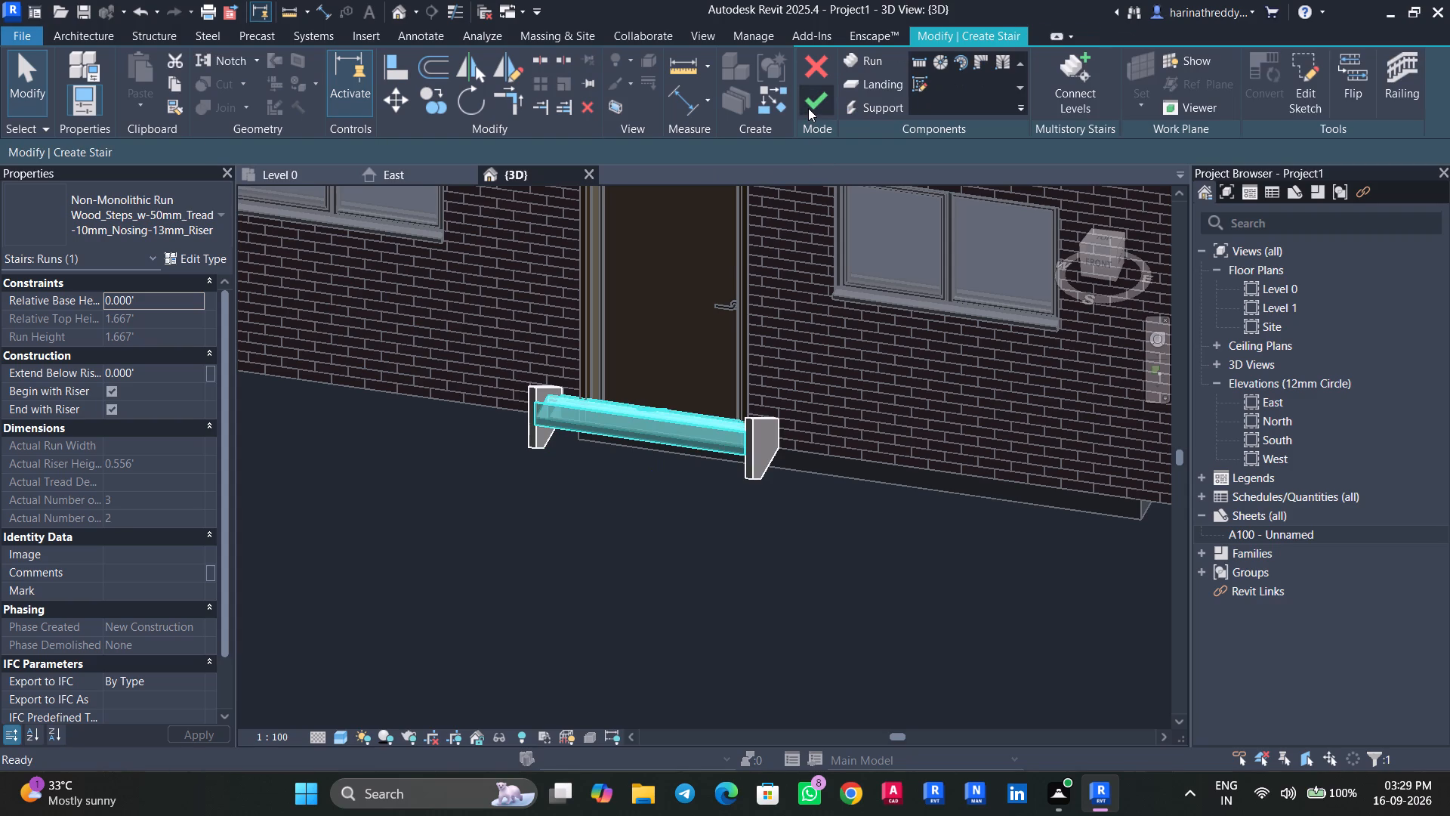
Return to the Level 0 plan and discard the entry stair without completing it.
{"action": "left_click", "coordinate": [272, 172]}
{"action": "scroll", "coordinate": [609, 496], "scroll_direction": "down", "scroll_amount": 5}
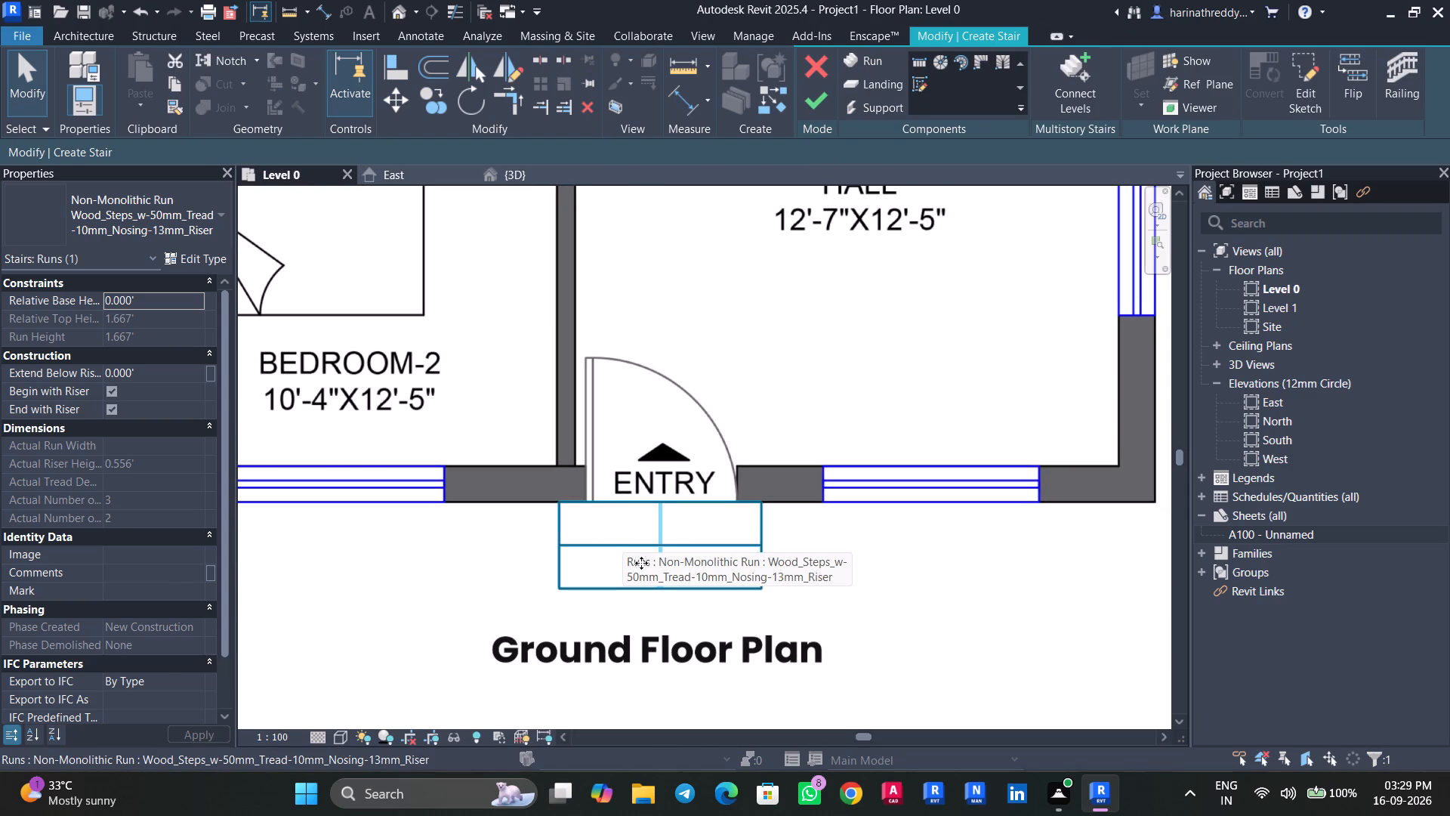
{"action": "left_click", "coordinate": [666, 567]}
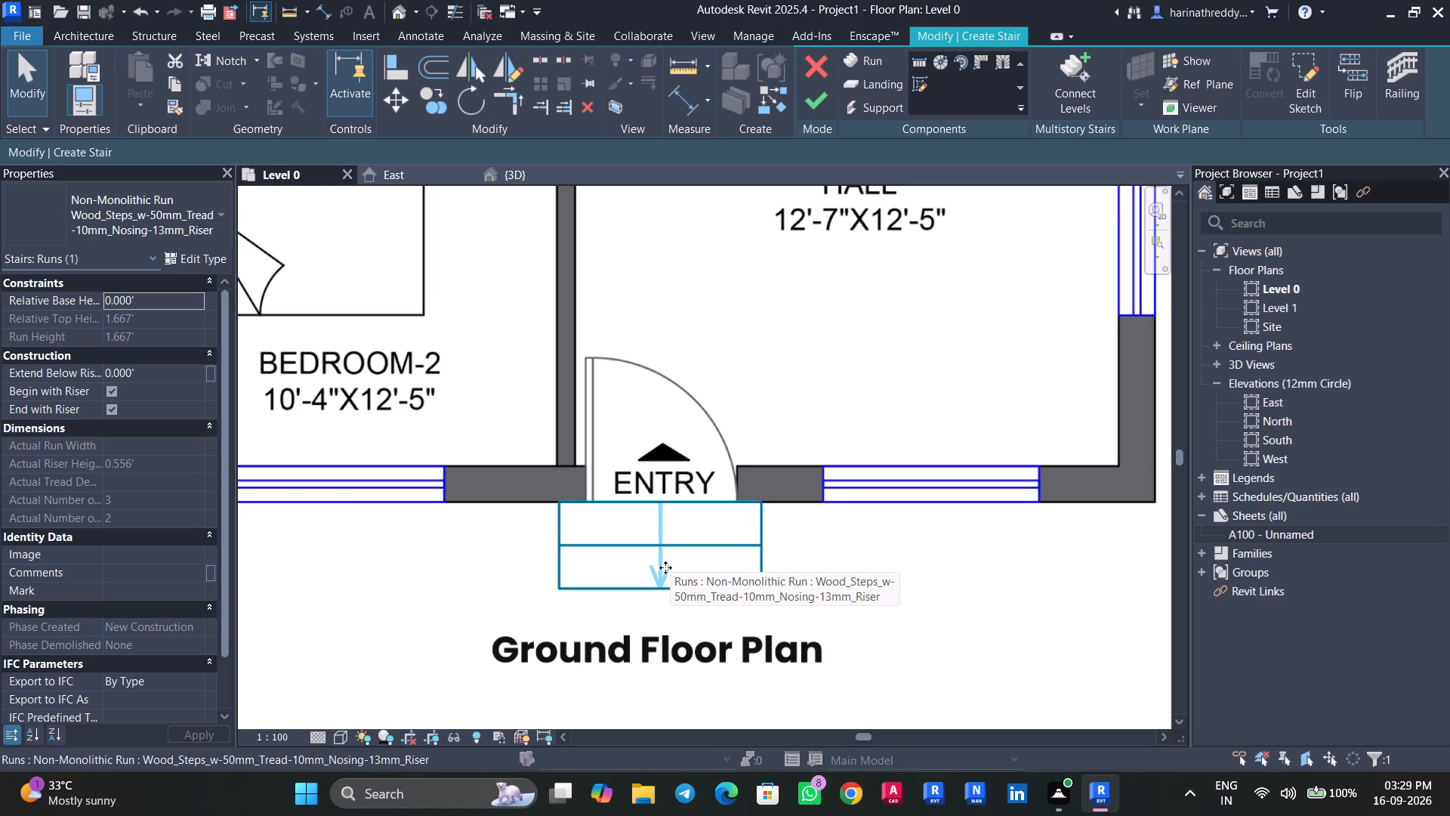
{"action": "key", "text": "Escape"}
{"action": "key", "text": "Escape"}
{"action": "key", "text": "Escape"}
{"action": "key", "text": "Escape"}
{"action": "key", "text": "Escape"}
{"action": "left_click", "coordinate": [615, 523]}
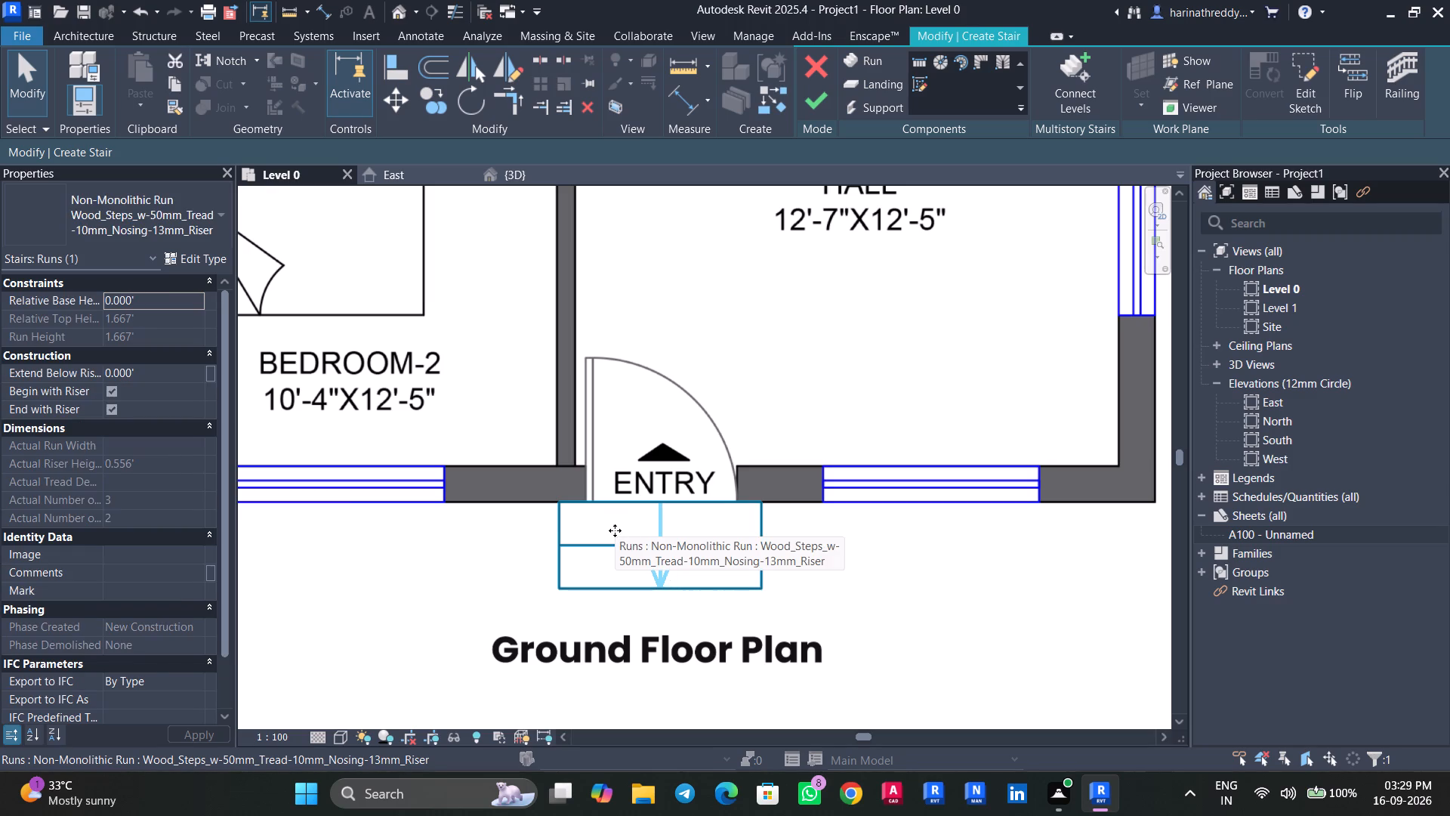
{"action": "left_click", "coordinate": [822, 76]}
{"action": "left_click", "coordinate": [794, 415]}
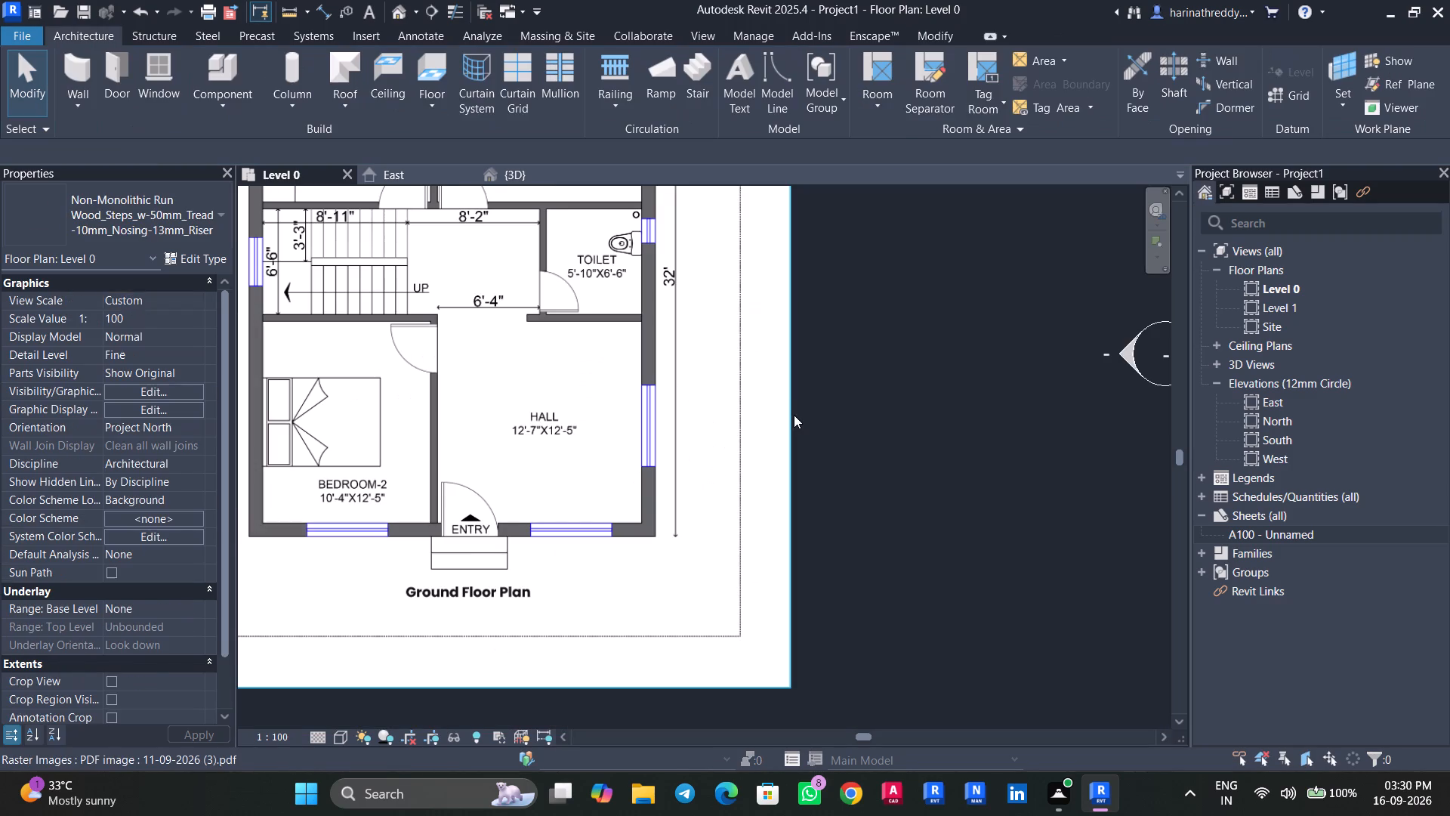
Start a new stair with a sketched run and draw a 2' boundary line down the left side of the plan's entry steps.
{"action": "scroll", "coordinate": [585, 540], "scroll_direction": "up", "scroll_amount": 5}
{"action": "middle_click_drag", "start_coordinate": [591, 542], "coordinate": [943, 510]}
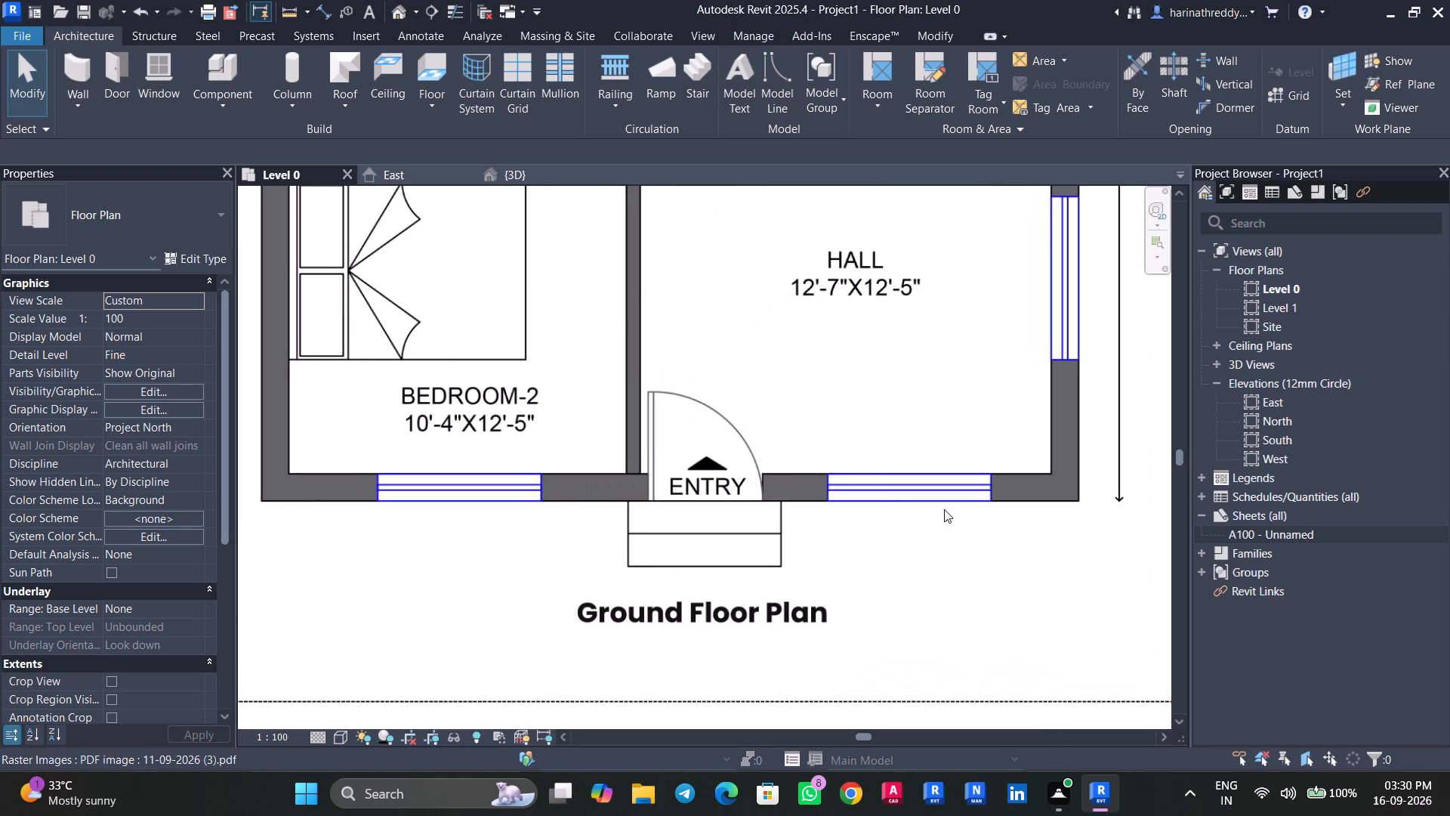
{"action": "left_click", "coordinate": [689, 75]}
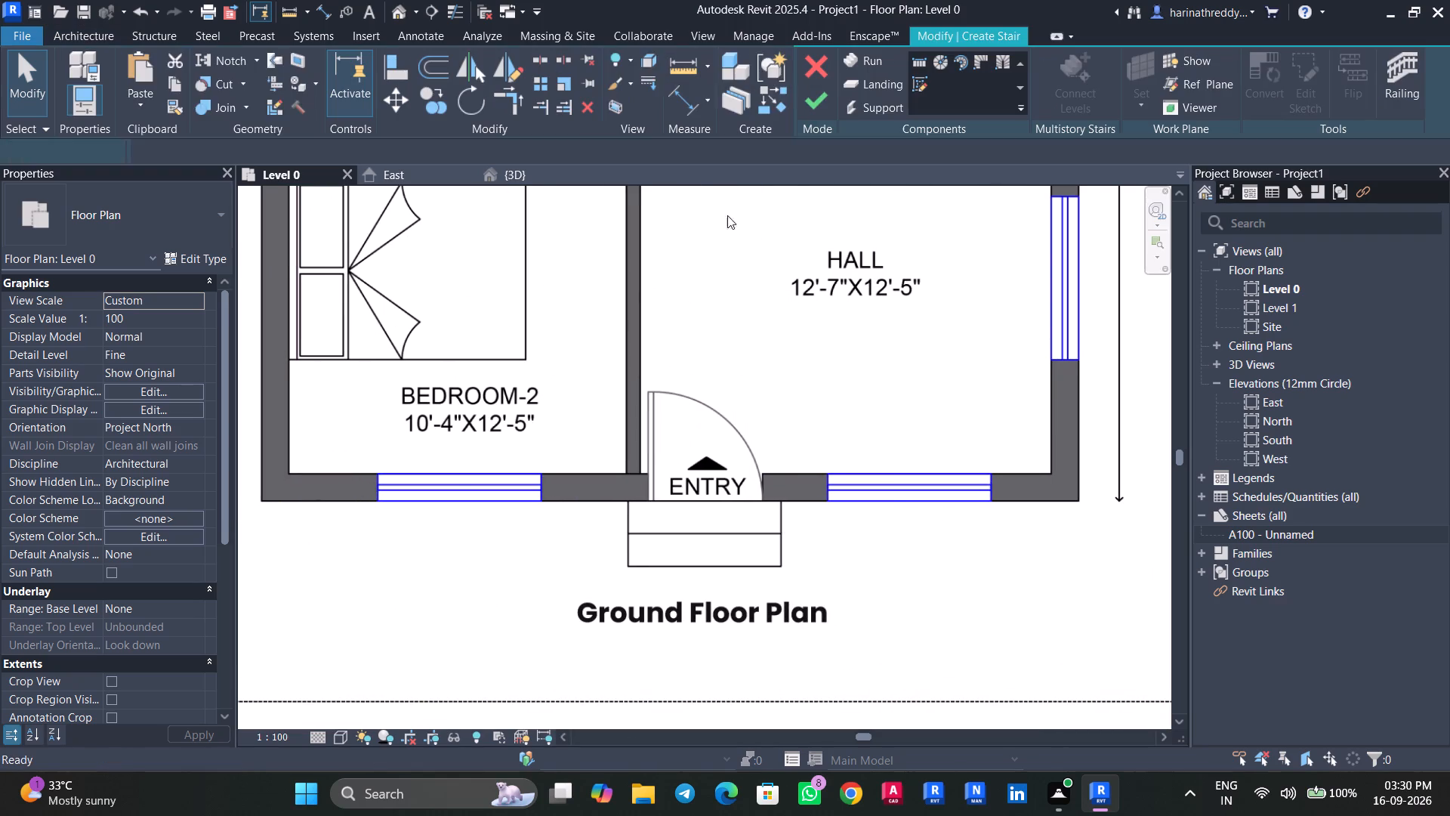
{"action": "left_click", "coordinate": [916, 85]}
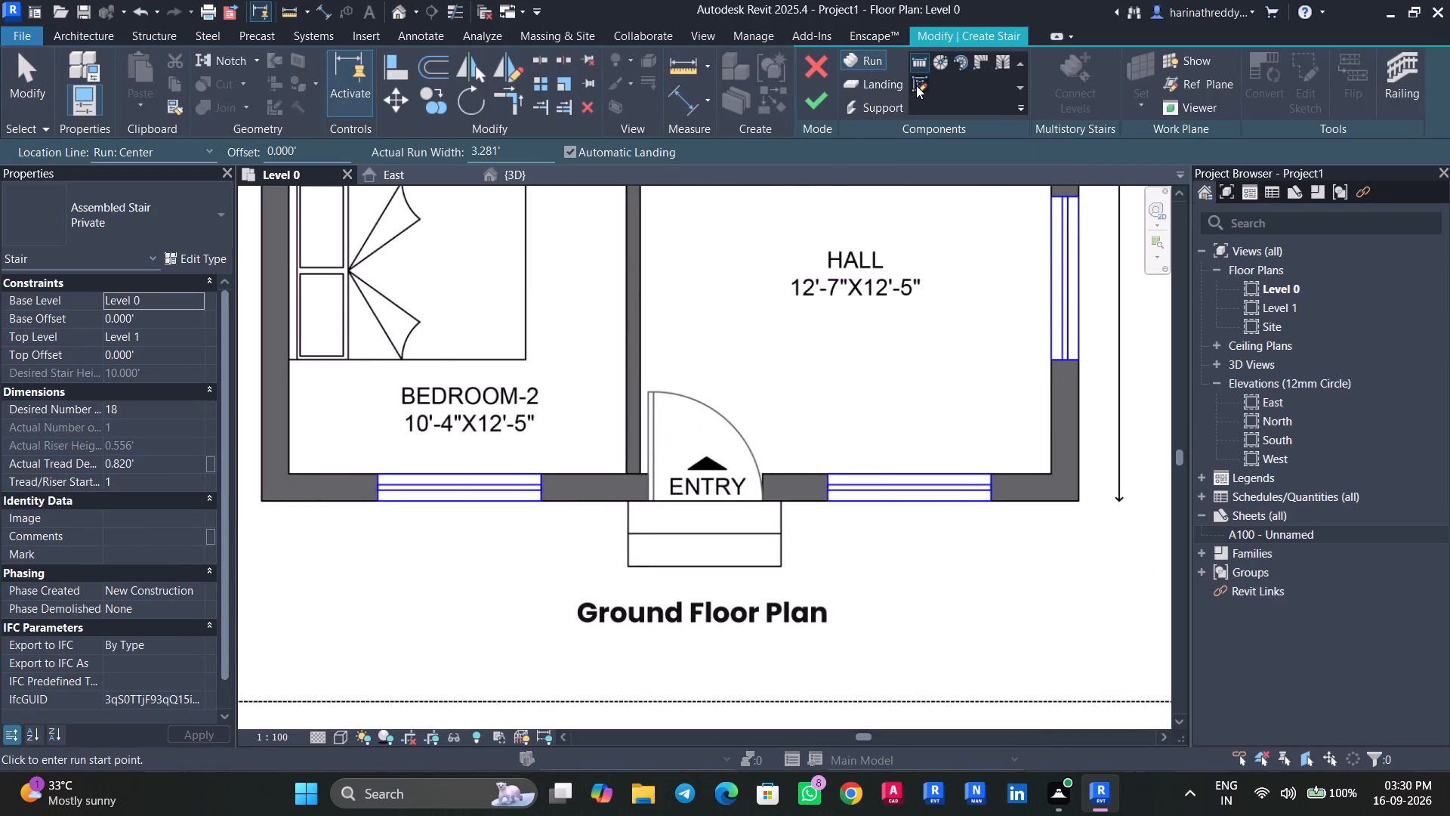
{"action": "scroll", "coordinate": [646, 536], "scroll_direction": "up", "scroll_amount": 1}
{"action": "scroll", "coordinate": [646, 536], "scroll_direction": "down", "scroll_amount": 1}
{"action": "scroll", "coordinate": [646, 536], "scroll_direction": "up", "scroll_amount": 4}
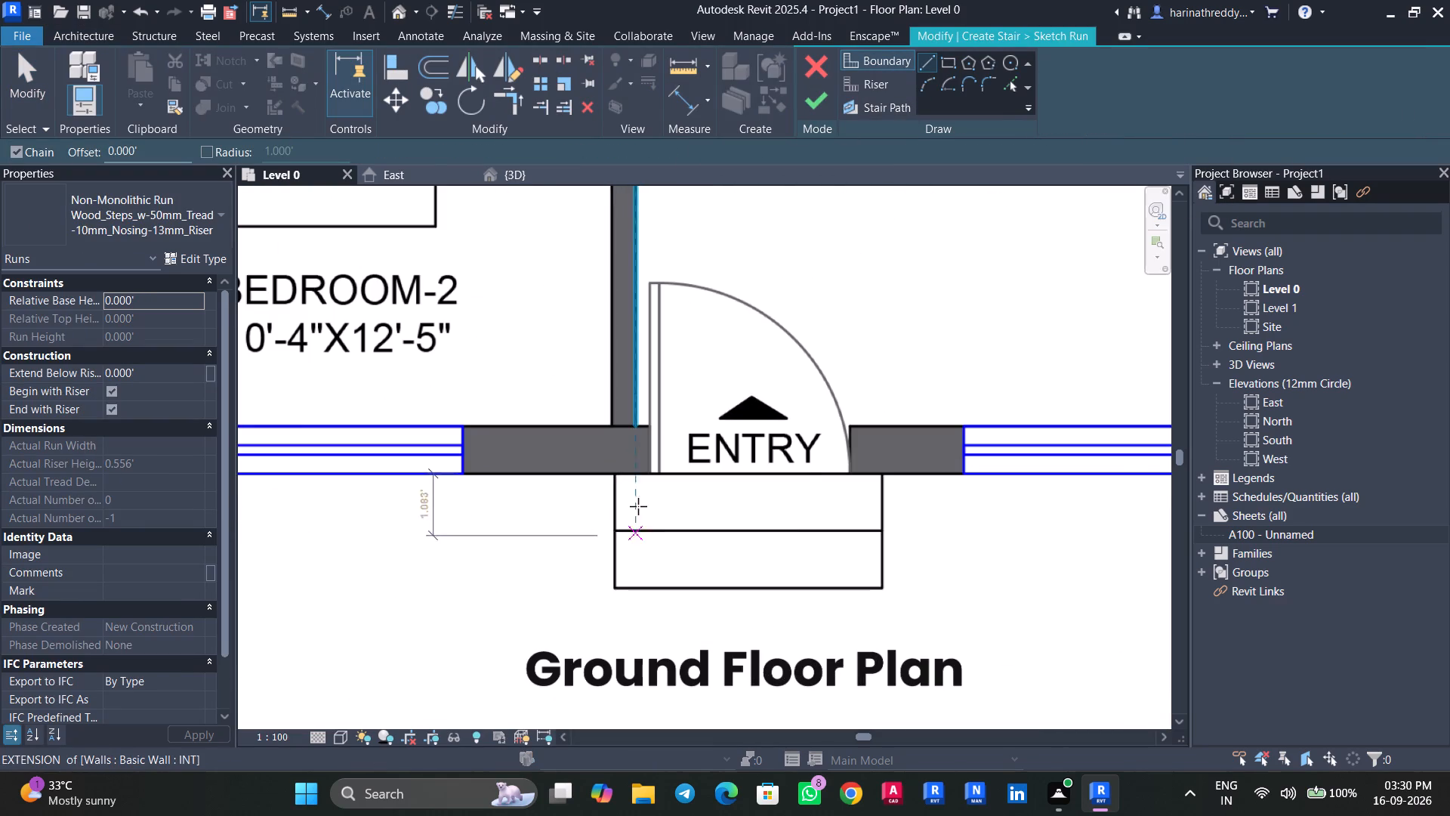
{"action": "scroll", "coordinate": [612, 479], "scroll_direction": "up", "scroll_amount": 5}
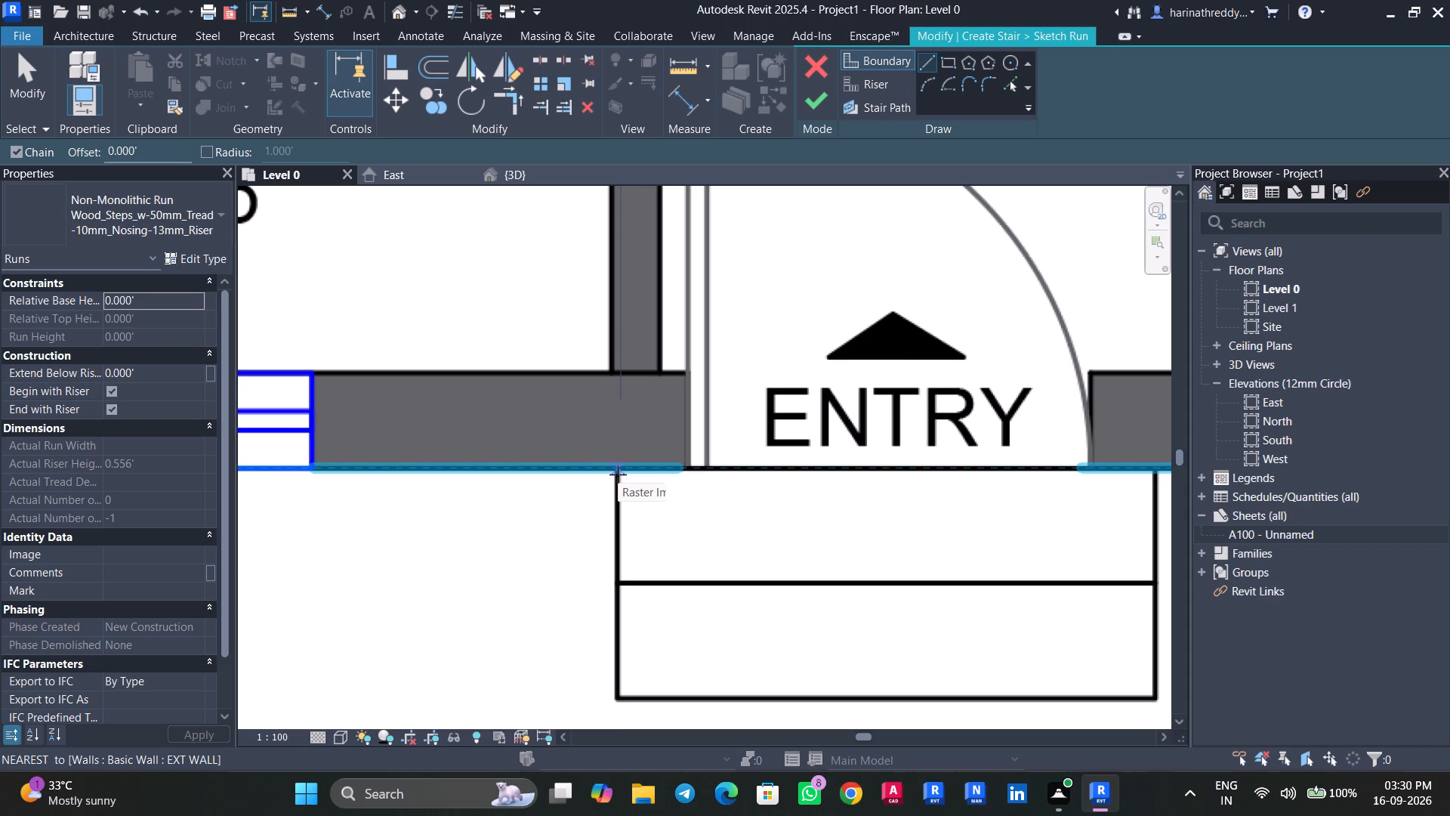
{"action": "scroll", "coordinate": [618, 474], "scroll_direction": "up", "scroll_amount": 4}
{"action": "left_click", "coordinate": [615, 465]}
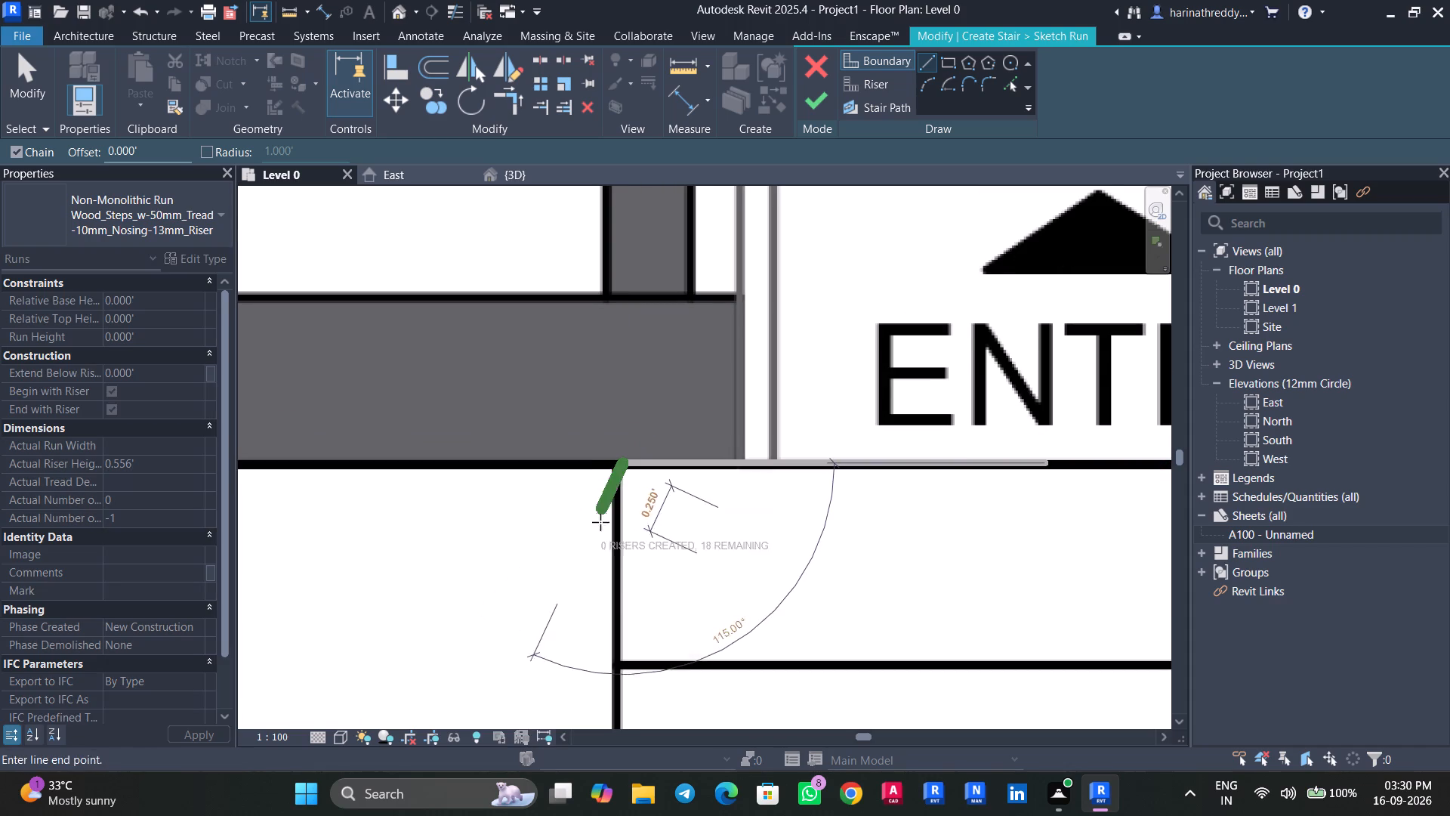
{"action": "scroll", "coordinate": [600, 524], "scroll_direction": "down", "scroll_amount": 3}
{"action": "middle_click_drag", "start_coordinate": [601, 538], "coordinate": [683, 342]}
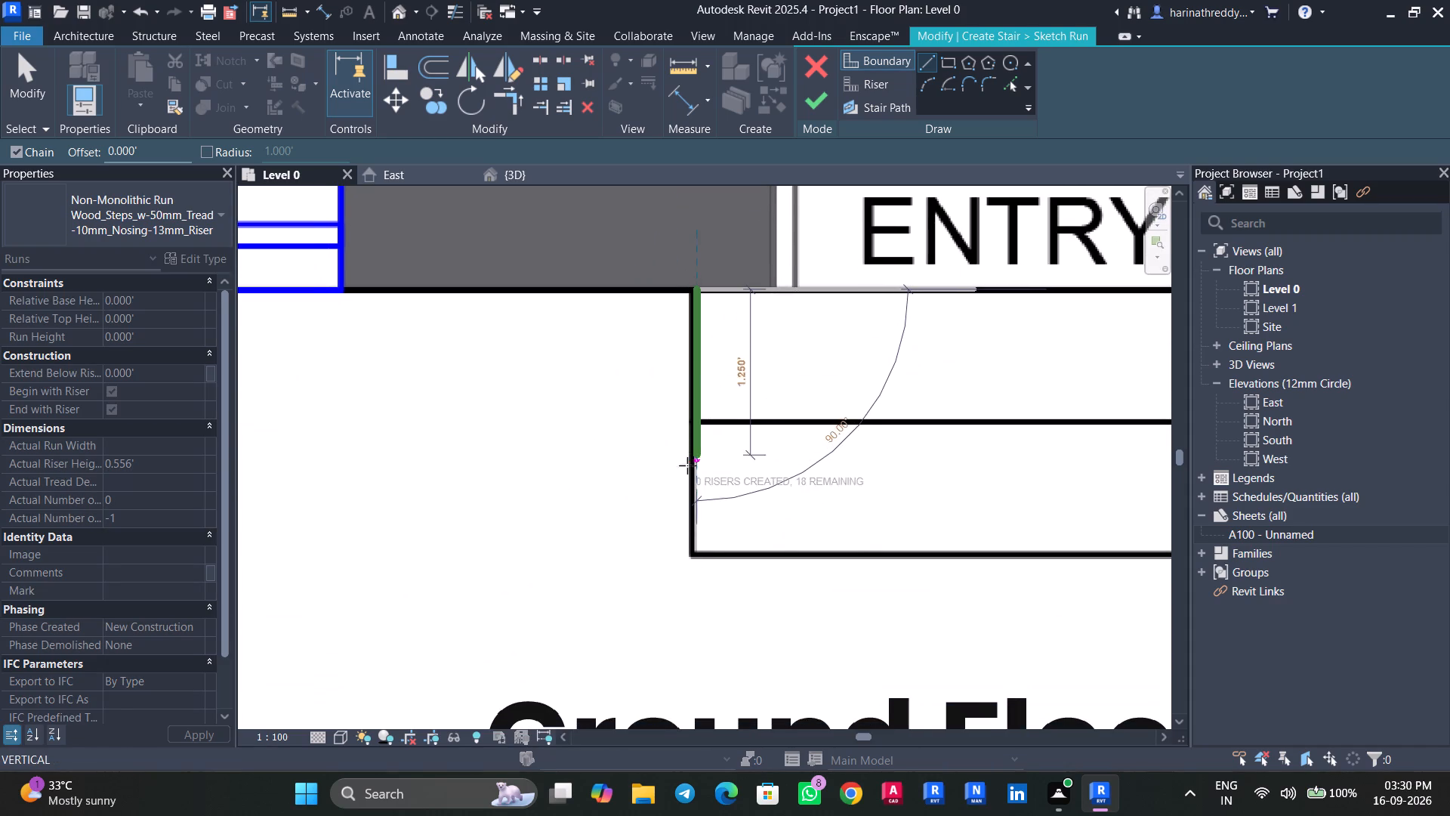
{"action": "left_click", "coordinate": [689, 553]}
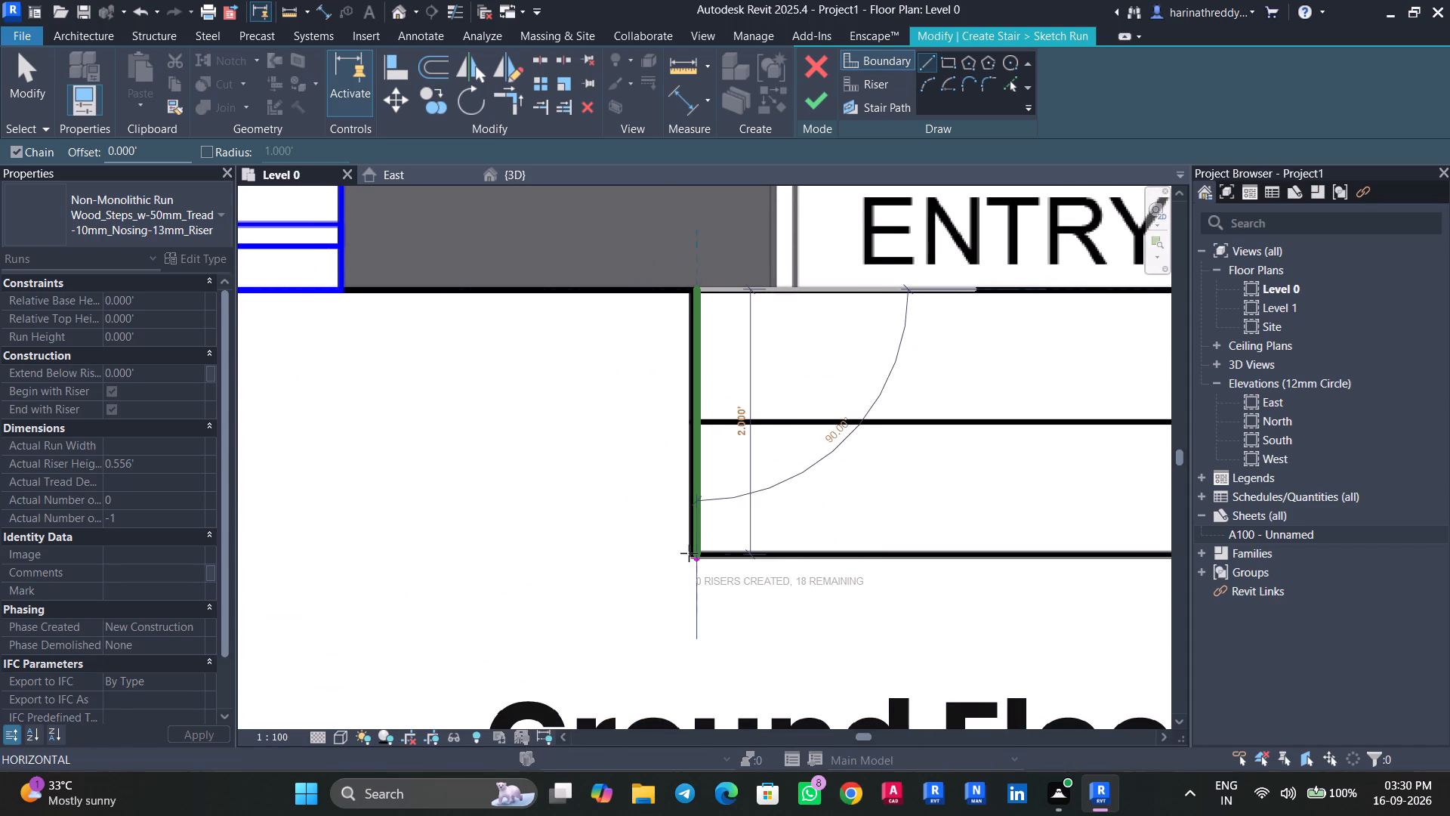
{"action": "middle_click", "coordinate": [766, 501]}
{"action": "key", "text": "Escape"}
Draw a second 2' boundary line down the right side of the plan's entry steps.
{"action": "middle_click_drag", "start_coordinate": [745, 496], "coordinate": [390, 430]}
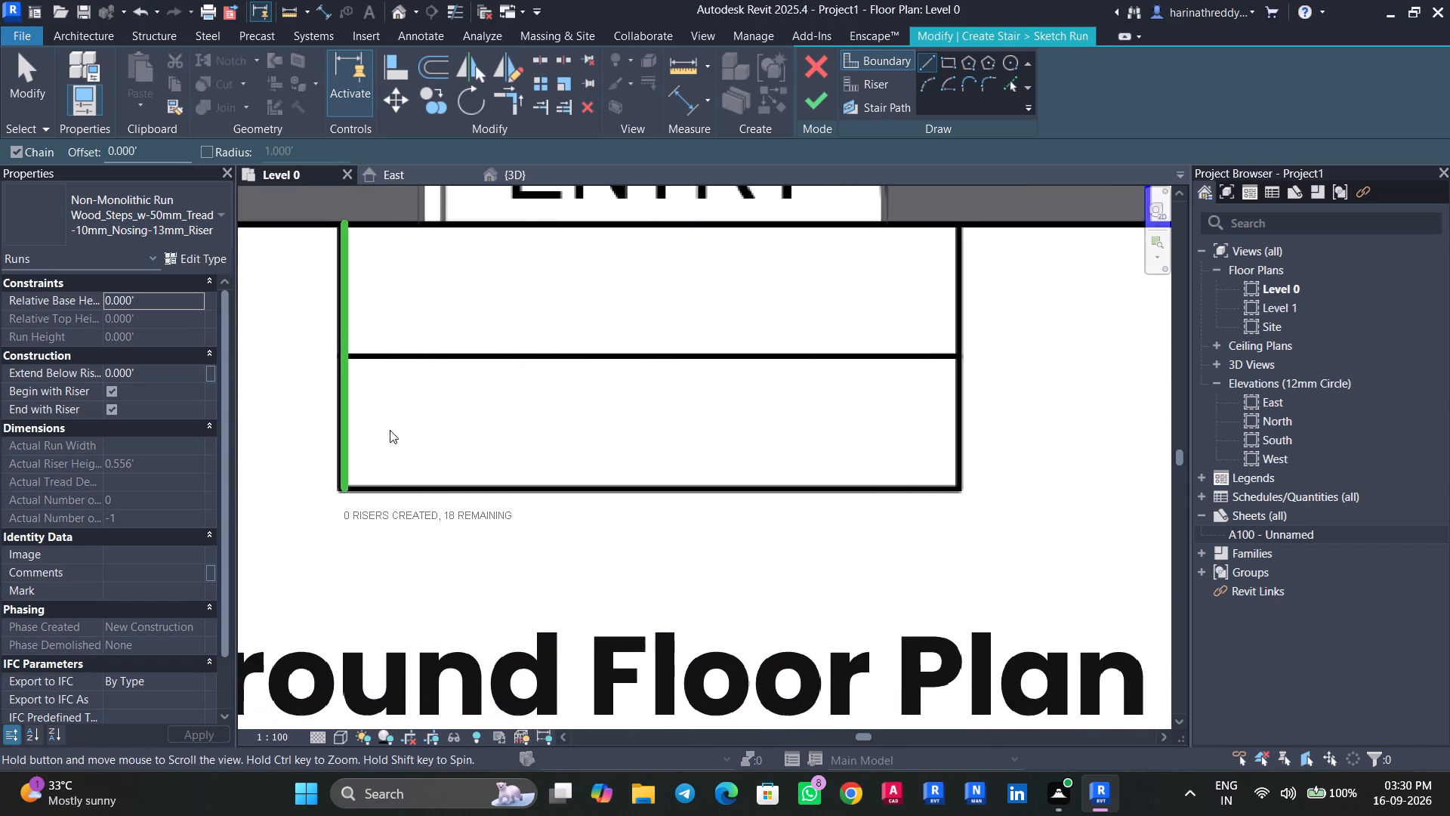
{"action": "middle_click_drag", "start_coordinate": [390, 430], "coordinate": [391, 430]}
{"action": "left_click", "coordinate": [957, 225]}
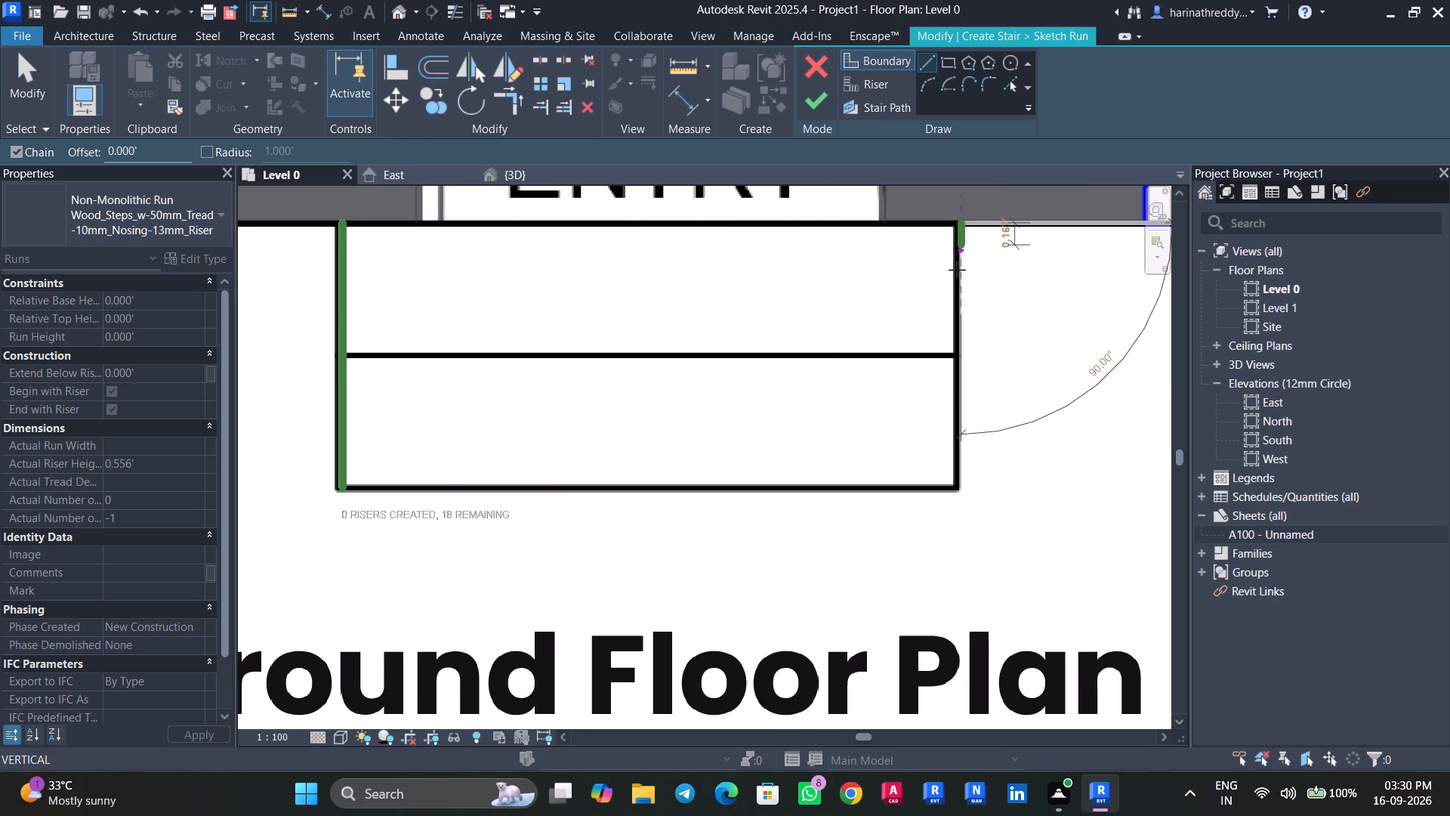
{"action": "left_click", "coordinate": [958, 484]}
{"action": "key", "text": "Escape"}
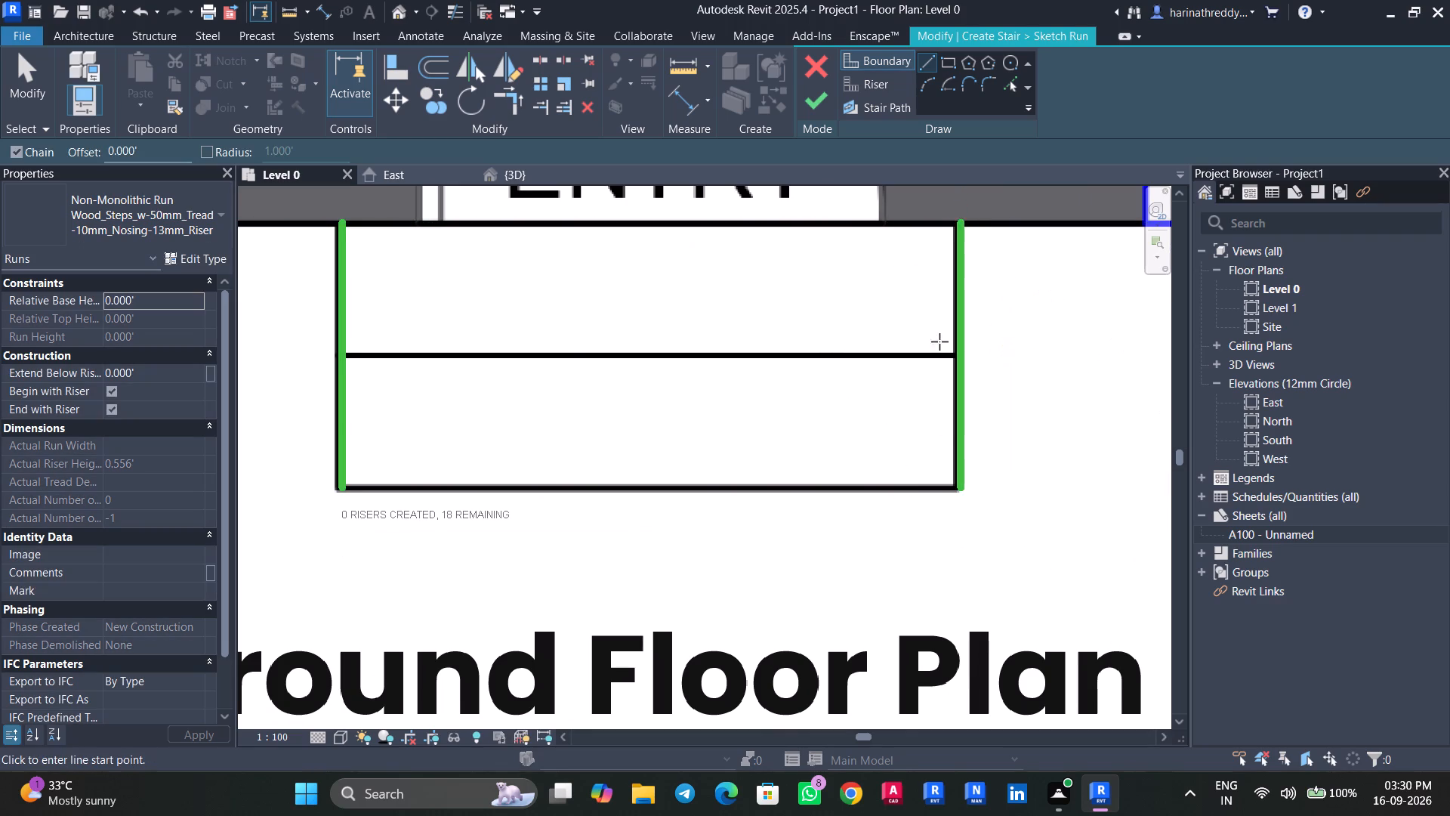
Sketch three riser lines 1' apart across the entry steps, at the outer edge, the middle and the wall face.
{"action": "left_click", "coordinate": [873, 89]}
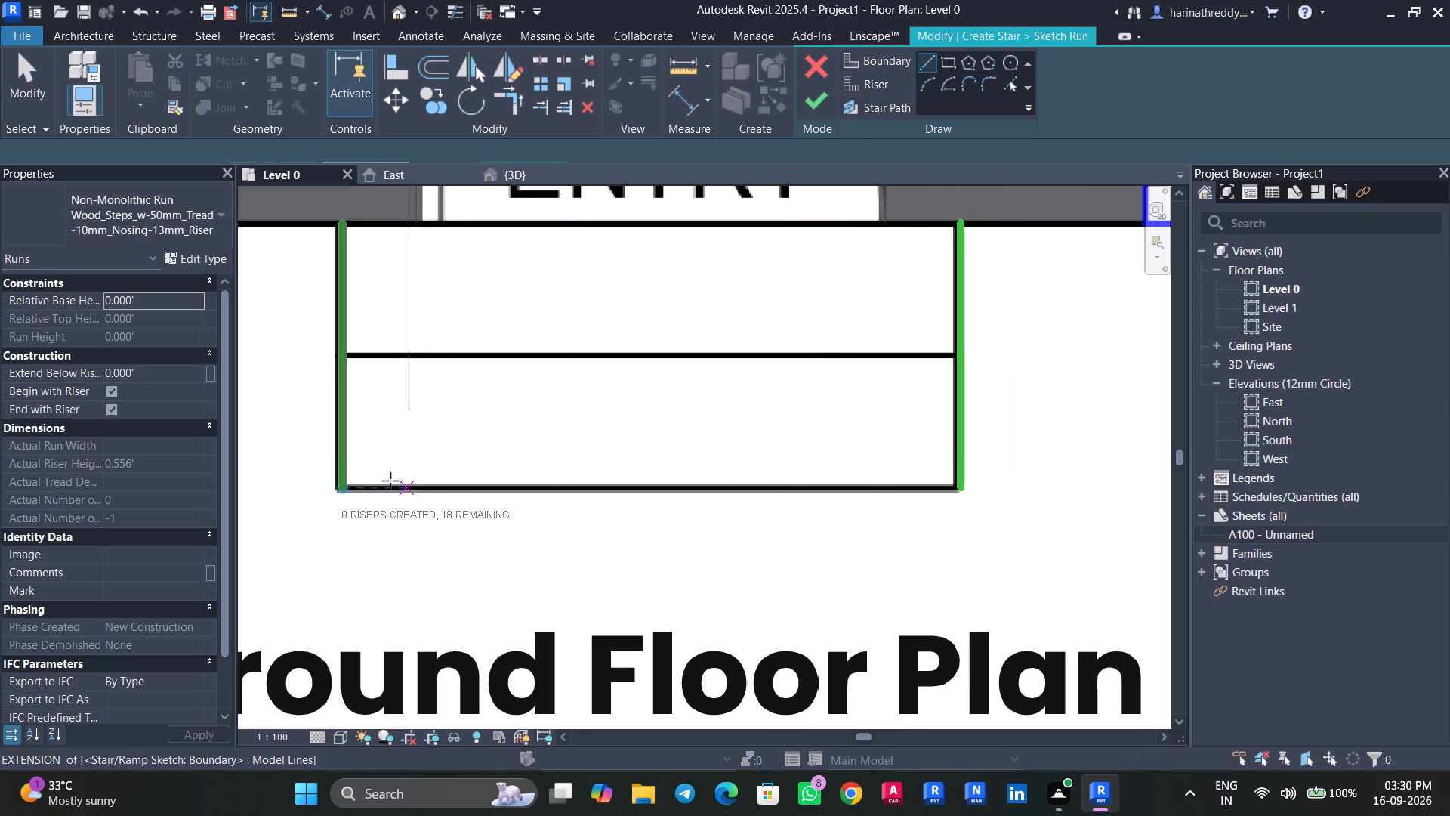
{"action": "left_click_drag", "start_coordinate": [344, 480], "coordinate": [352, 480]}
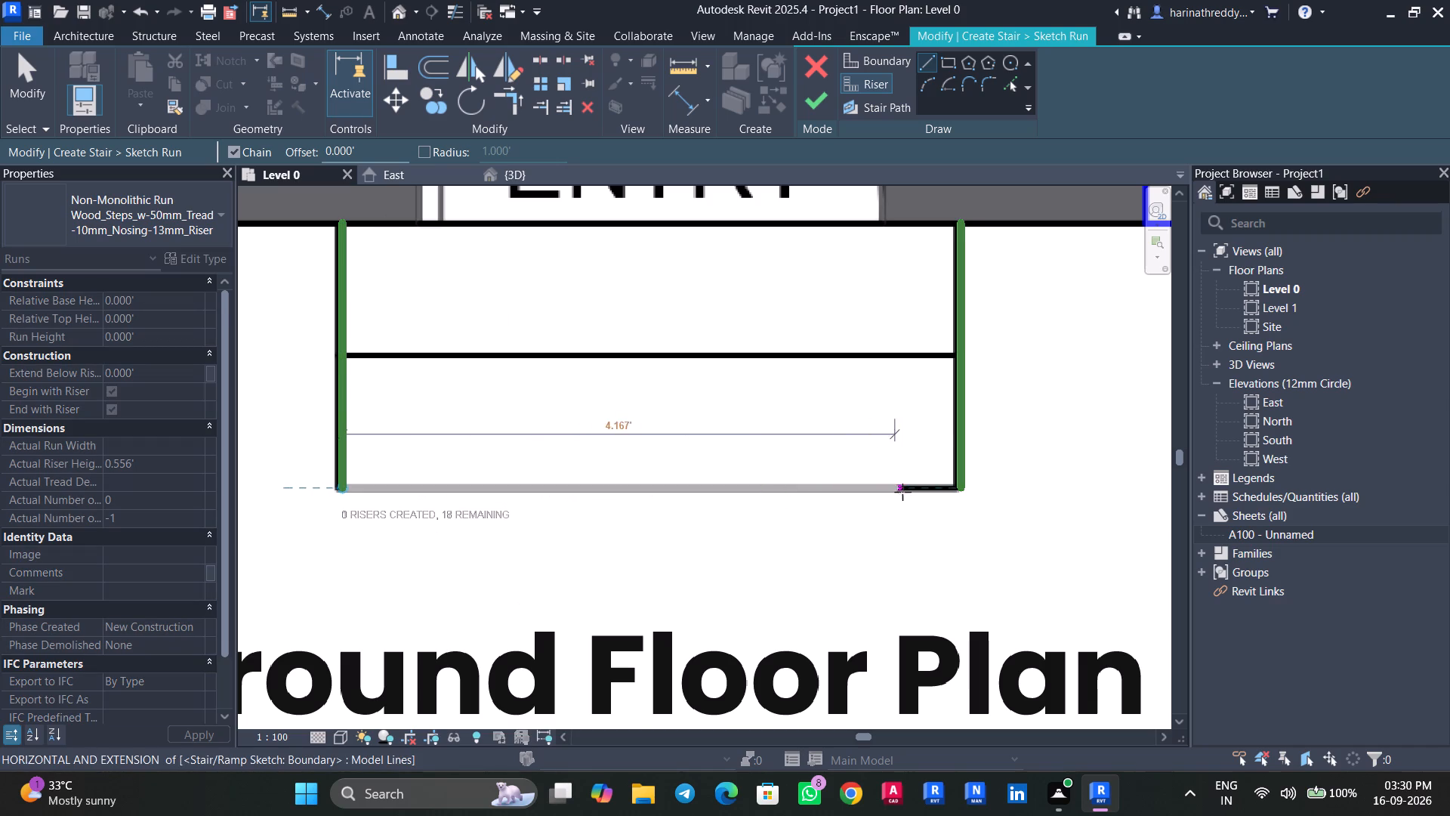
{"action": "left_click", "coordinate": [958, 493]}
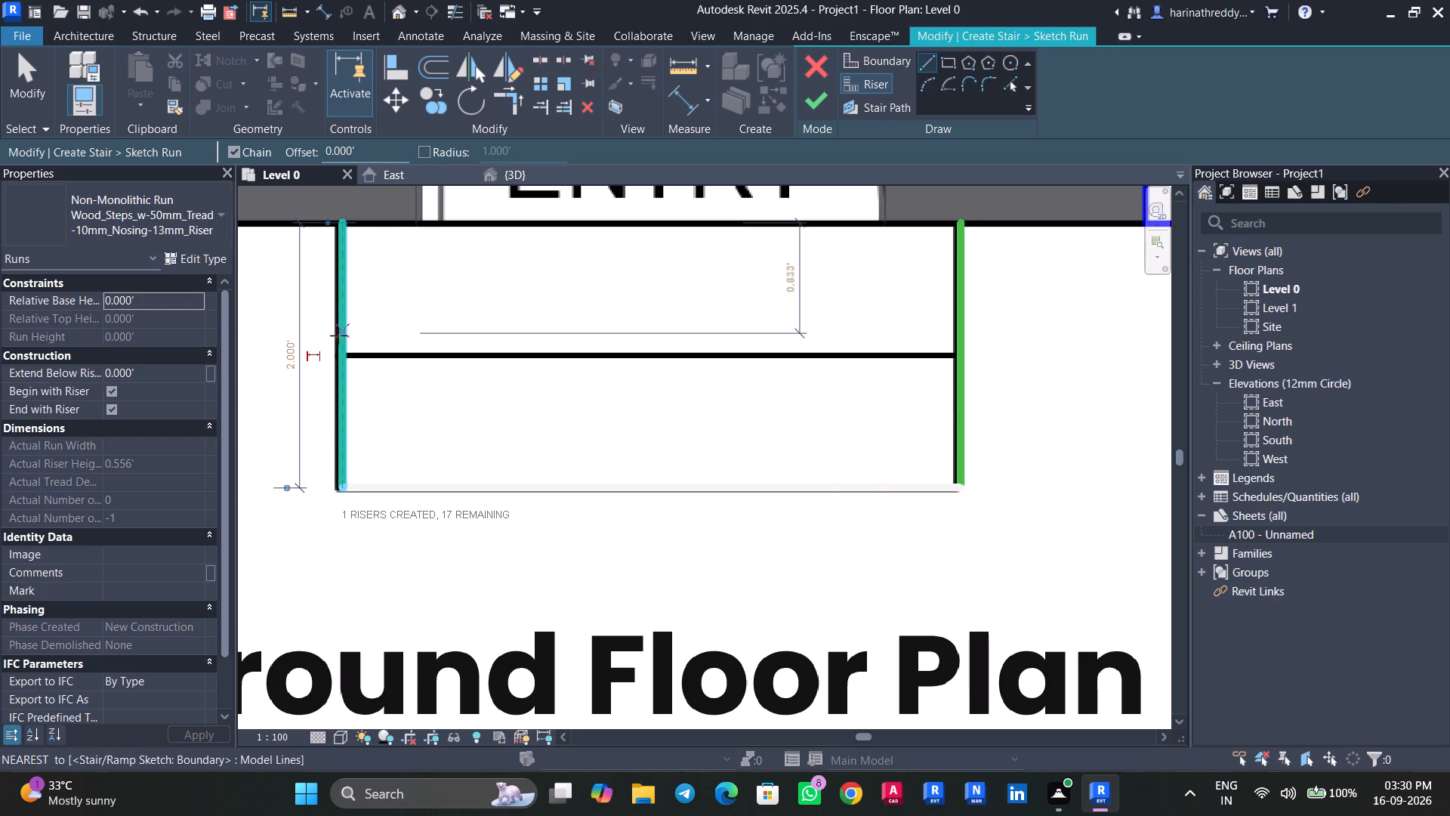
{"action": "left_click_drag", "start_coordinate": [336, 357], "coordinate": [350, 353]}
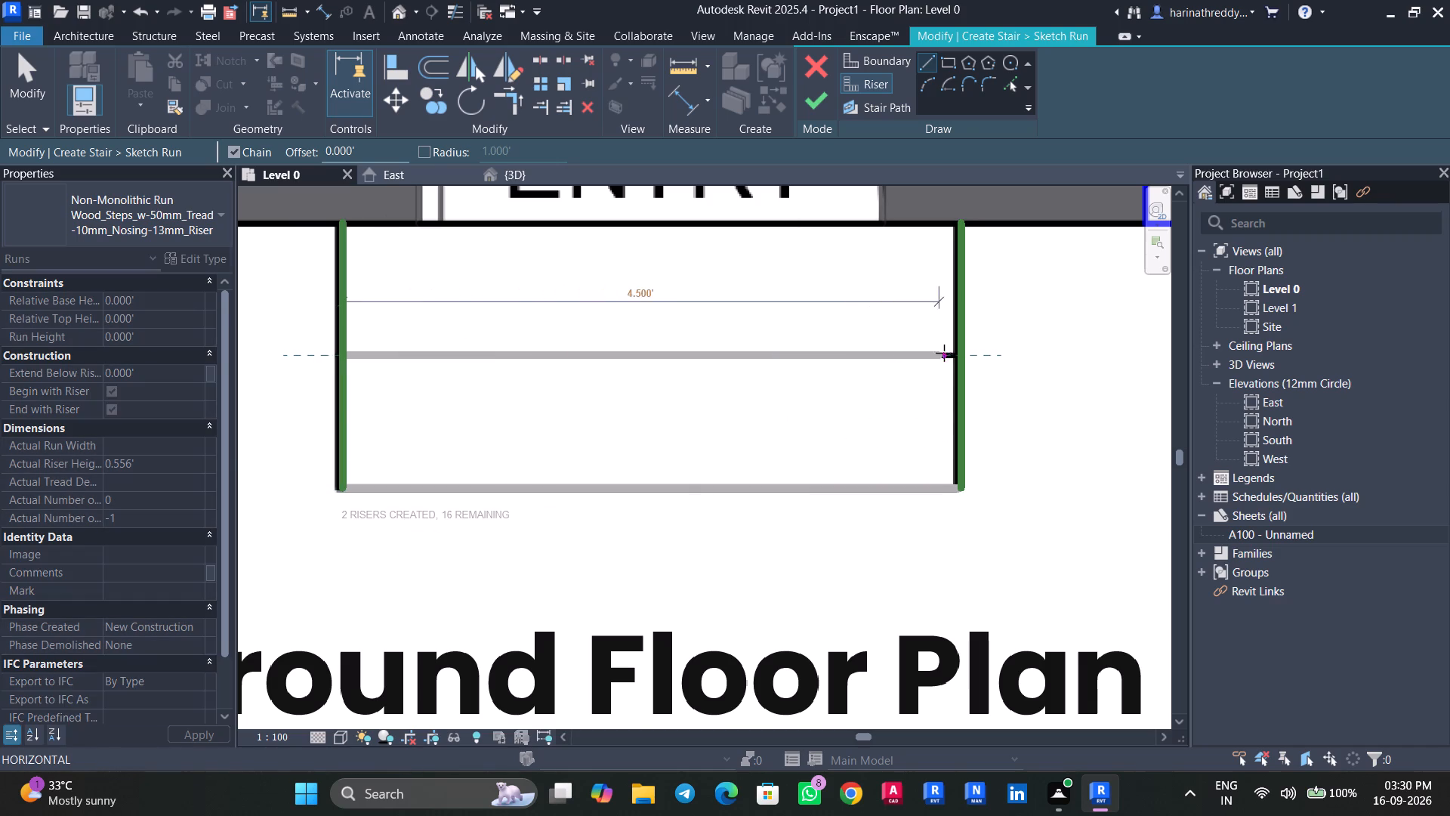
{"action": "left_click", "coordinate": [961, 356]}
{"action": "scroll", "coordinate": [711, 280], "scroll_direction": "down", "scroll_amount": 1}
{"action": "middle_click_drag", "start_coordinate": [711, 280], "coordinate": [715, 353]}
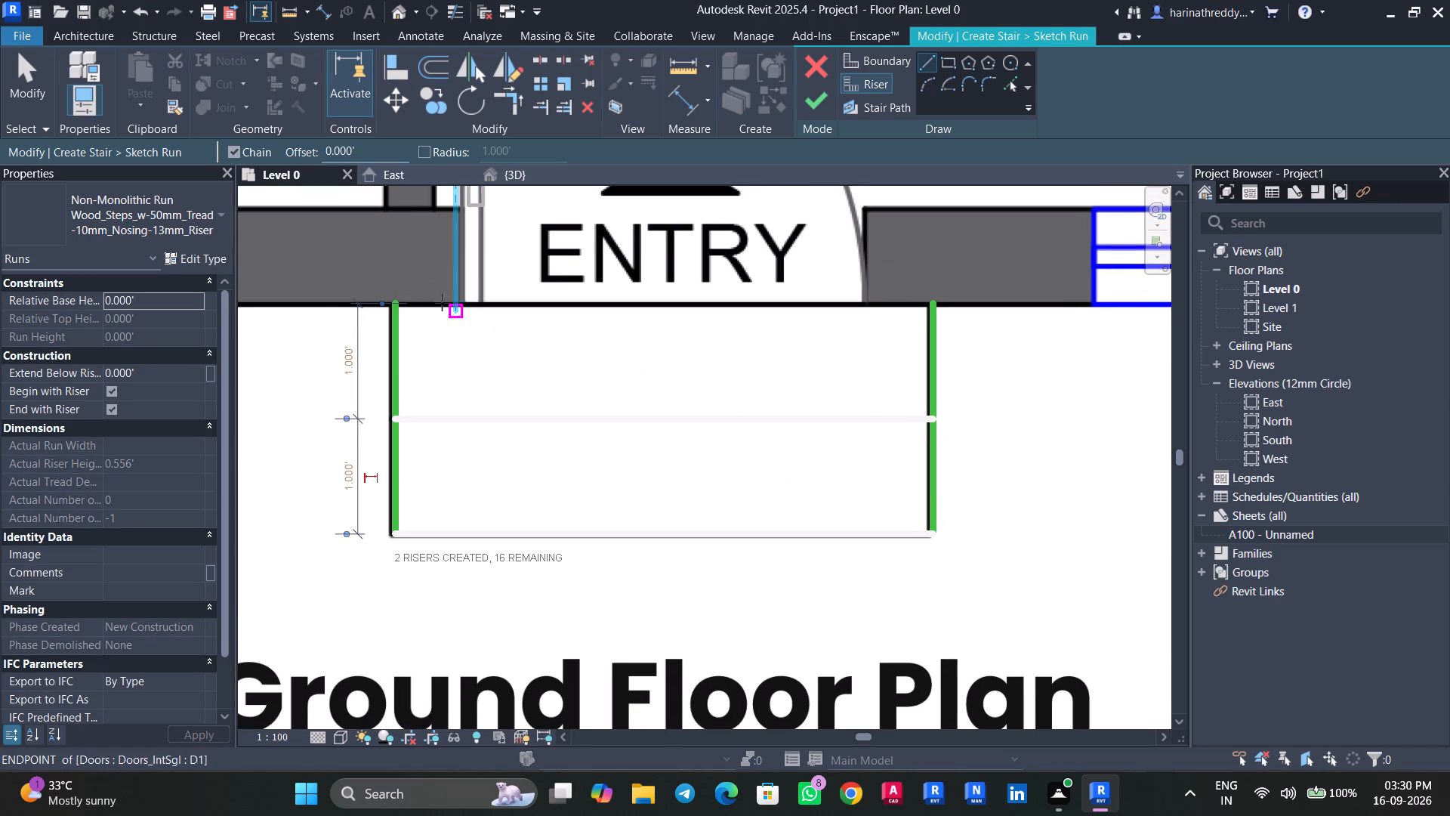
{"action": "left_click", "coordinate": [397, 308]}
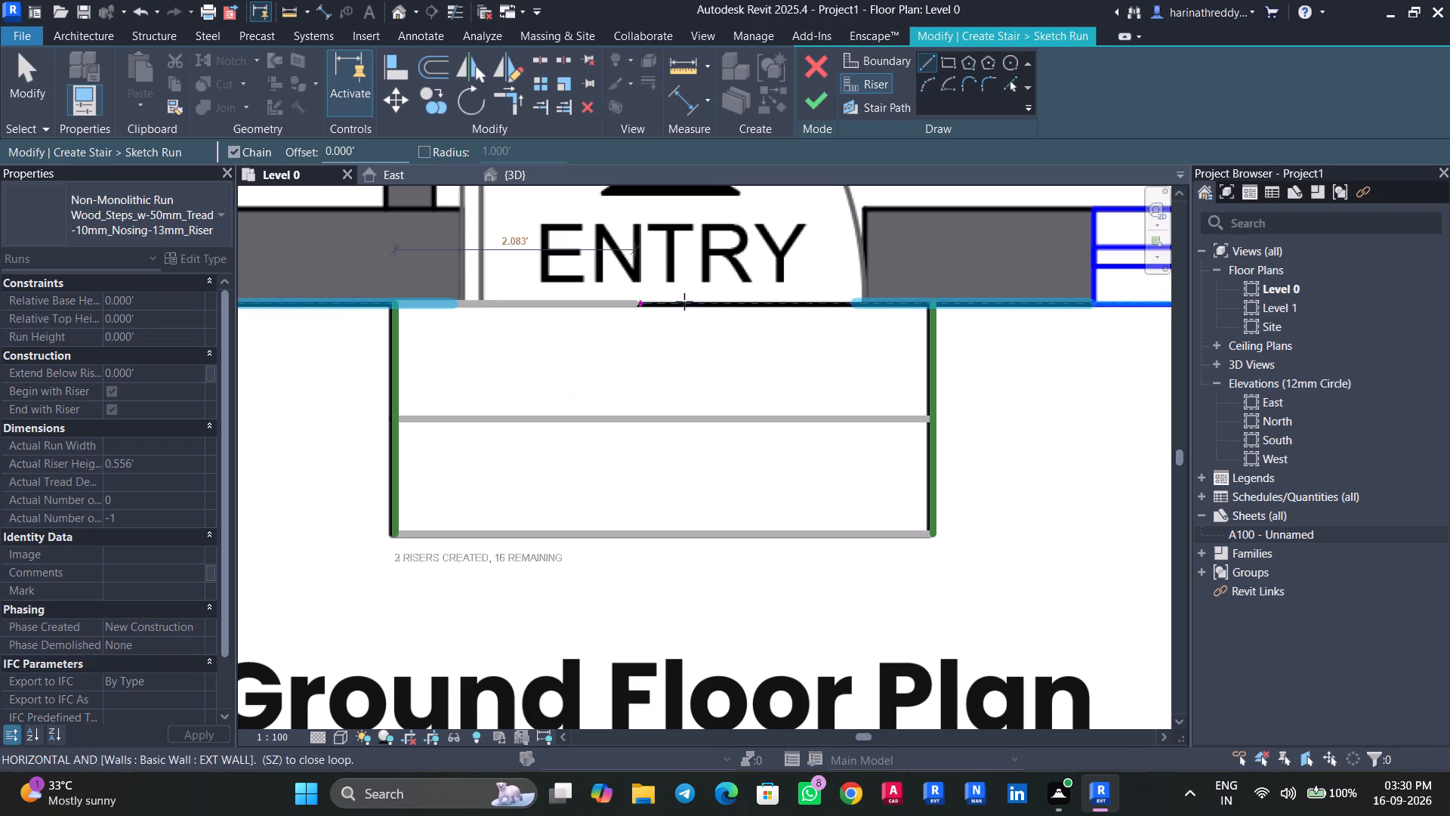
{"action": "left_click", "coordinate": [939, 301]}
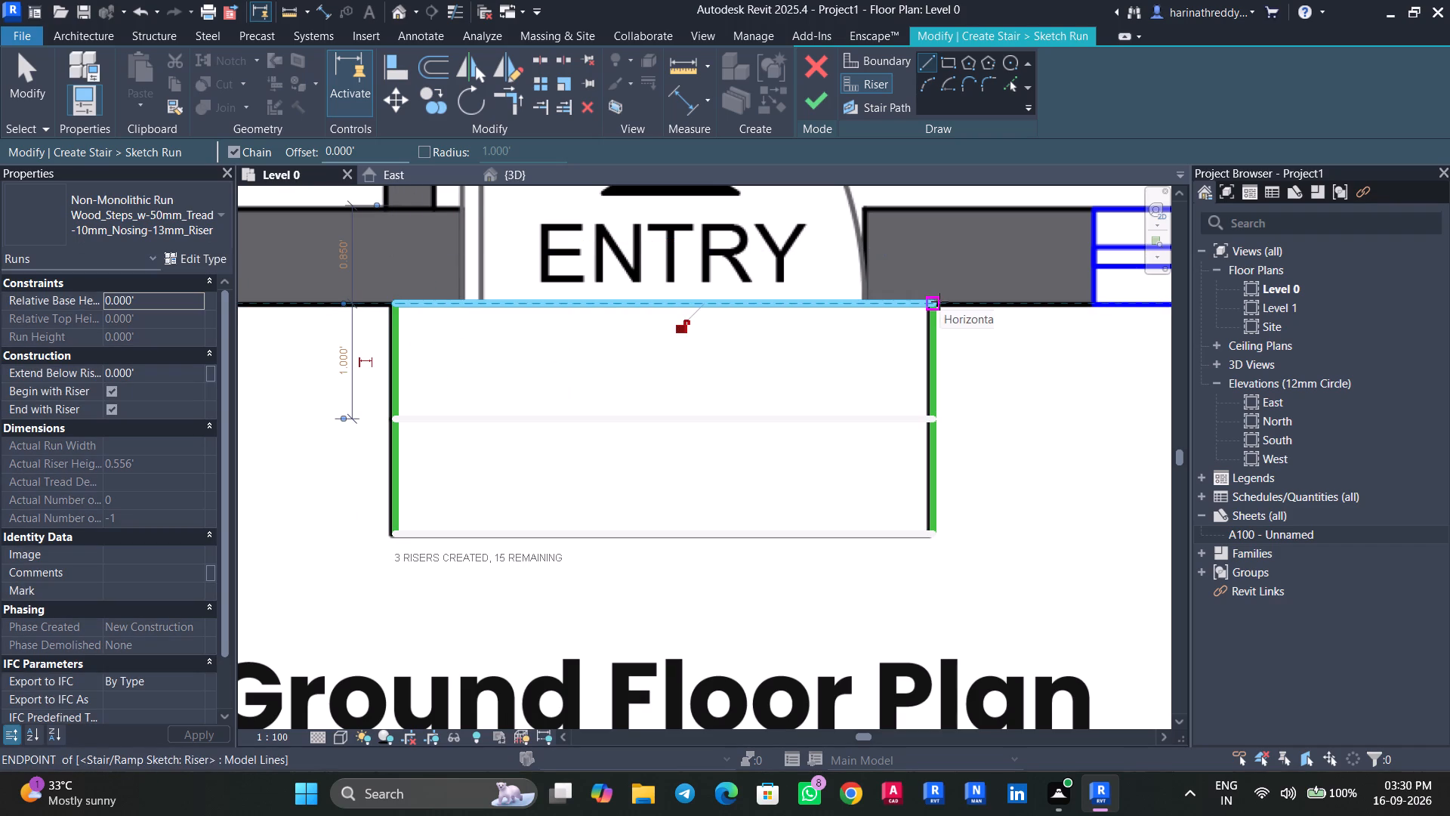
{"action": "key", "text": "Escape"}
Draw the stair path down the centre from the wall riser to the outer riser and finish the run sketch.
{"action": "left_click", "coordinate": [860, 110]}
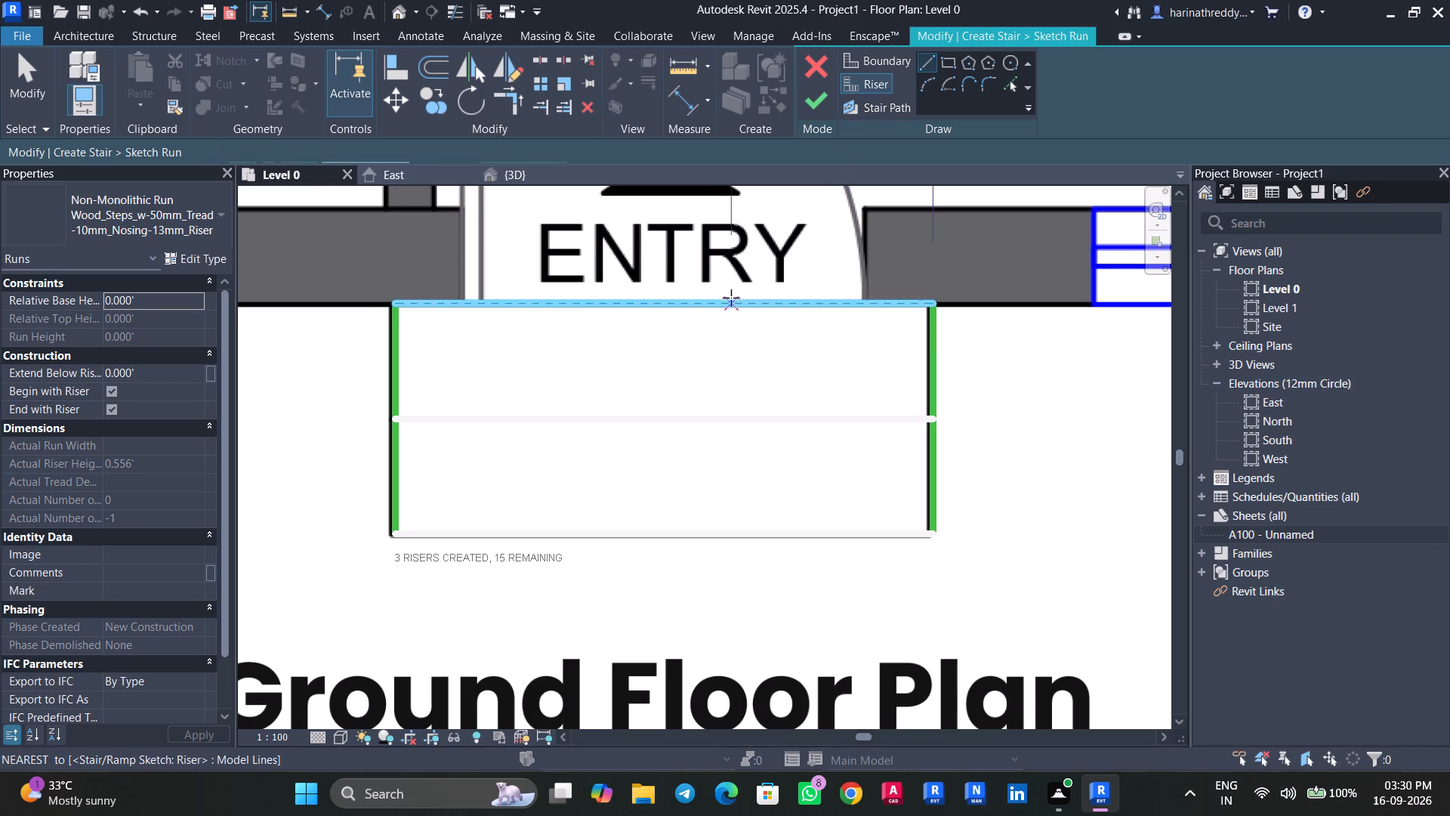
{"action": "left_click", "coordinate": [664, 303]}
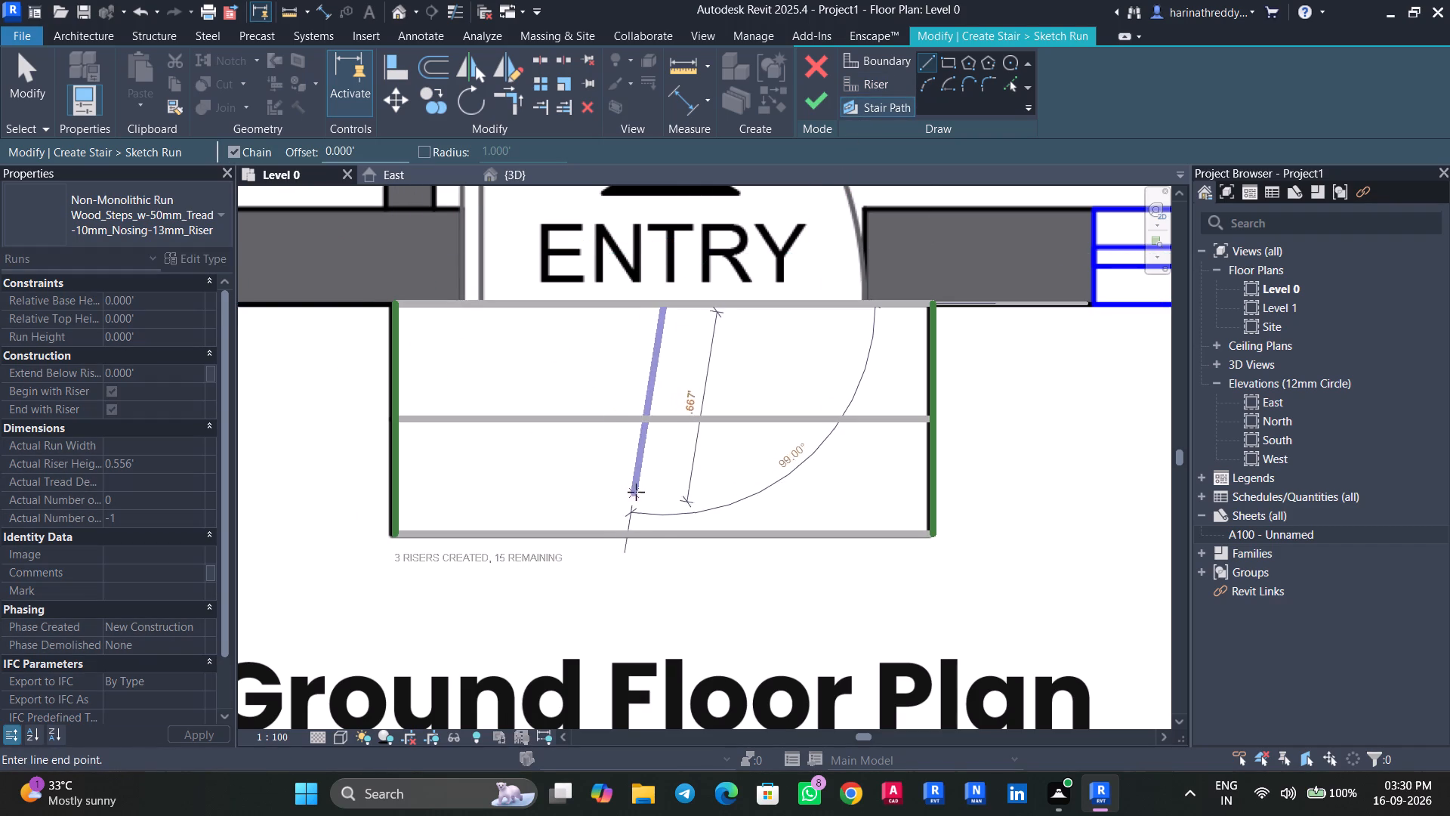
{"action": "left_click", "coordinate": [668, 533]}
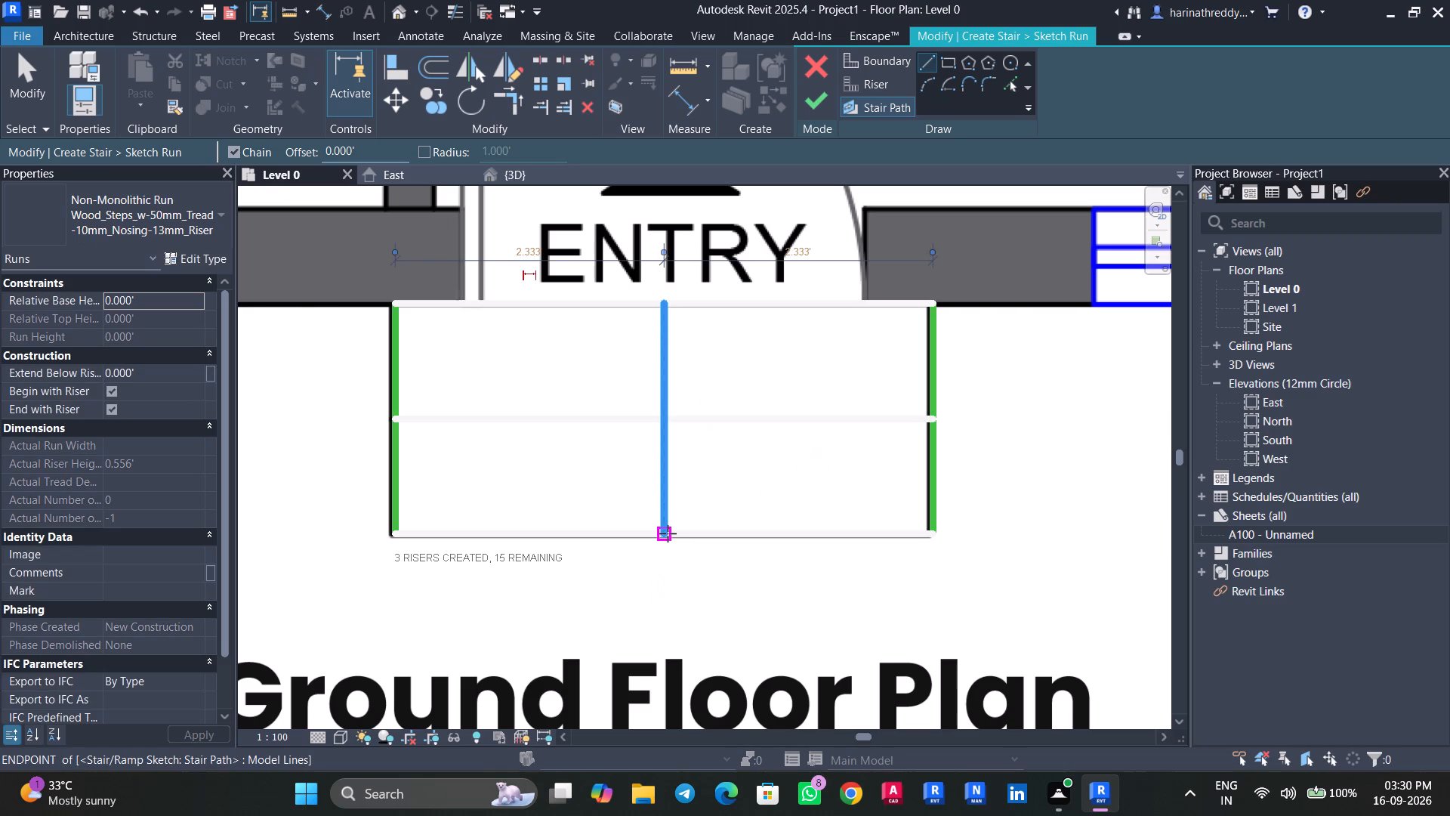
{"action": "key", "text": "Escape"}
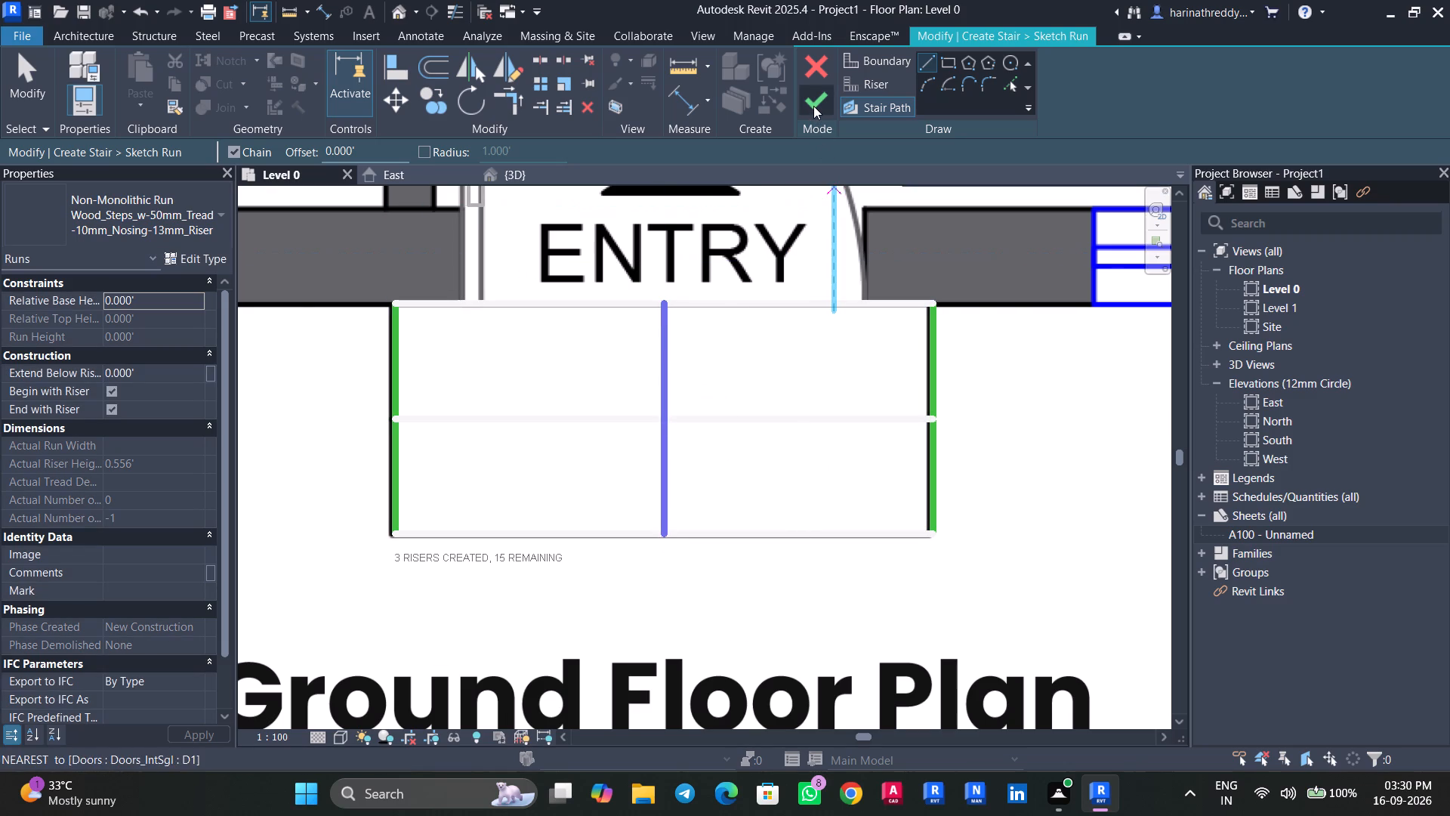
{"action": "left_click", "coordinate": [813, 106]}
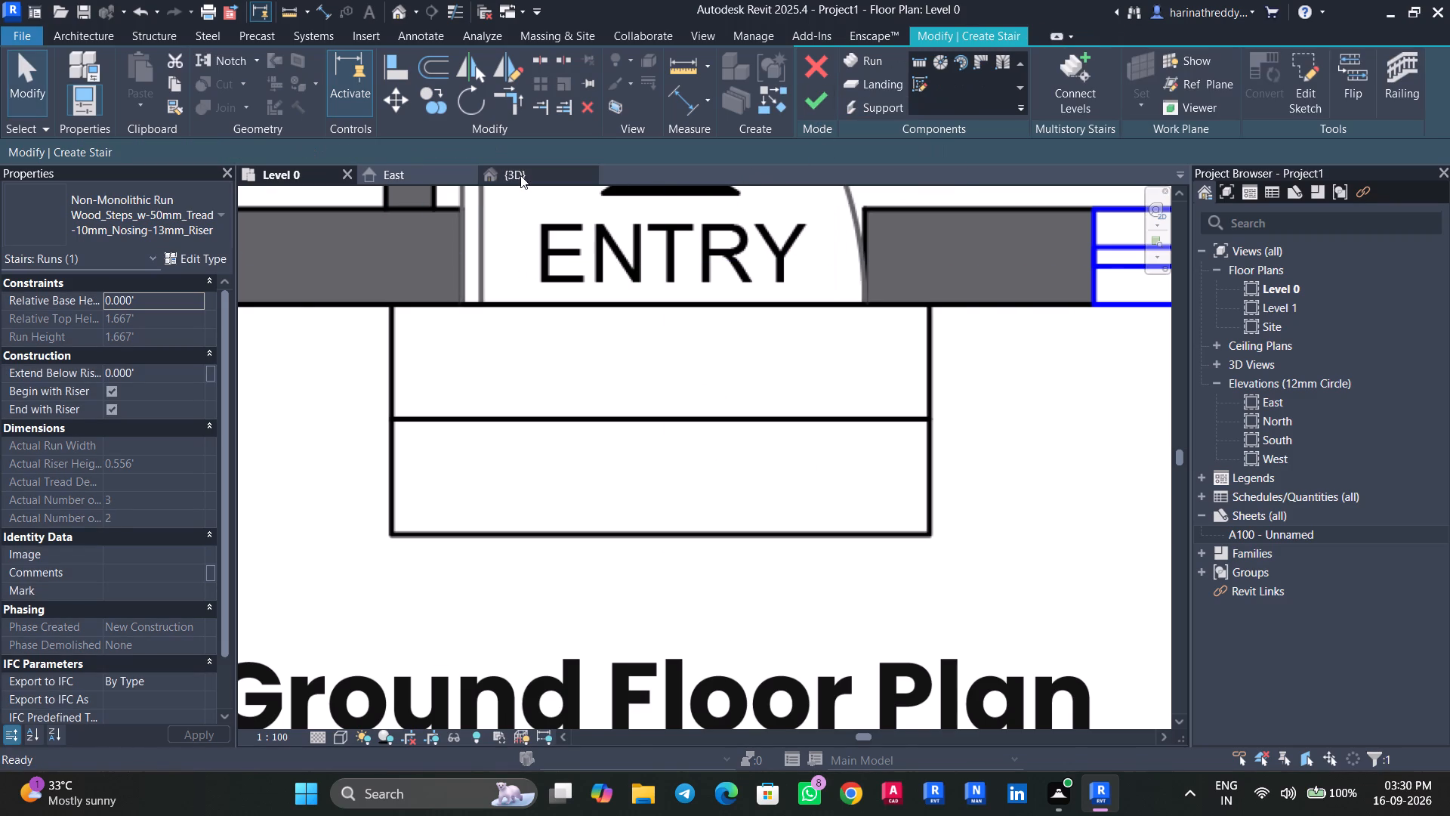
Examine the new entry run and its side supports in the 3D view.
{"action": "left_click", "coordinate": [520, 175]}
{"action": "left_click", "coordinate": [675, 425]}
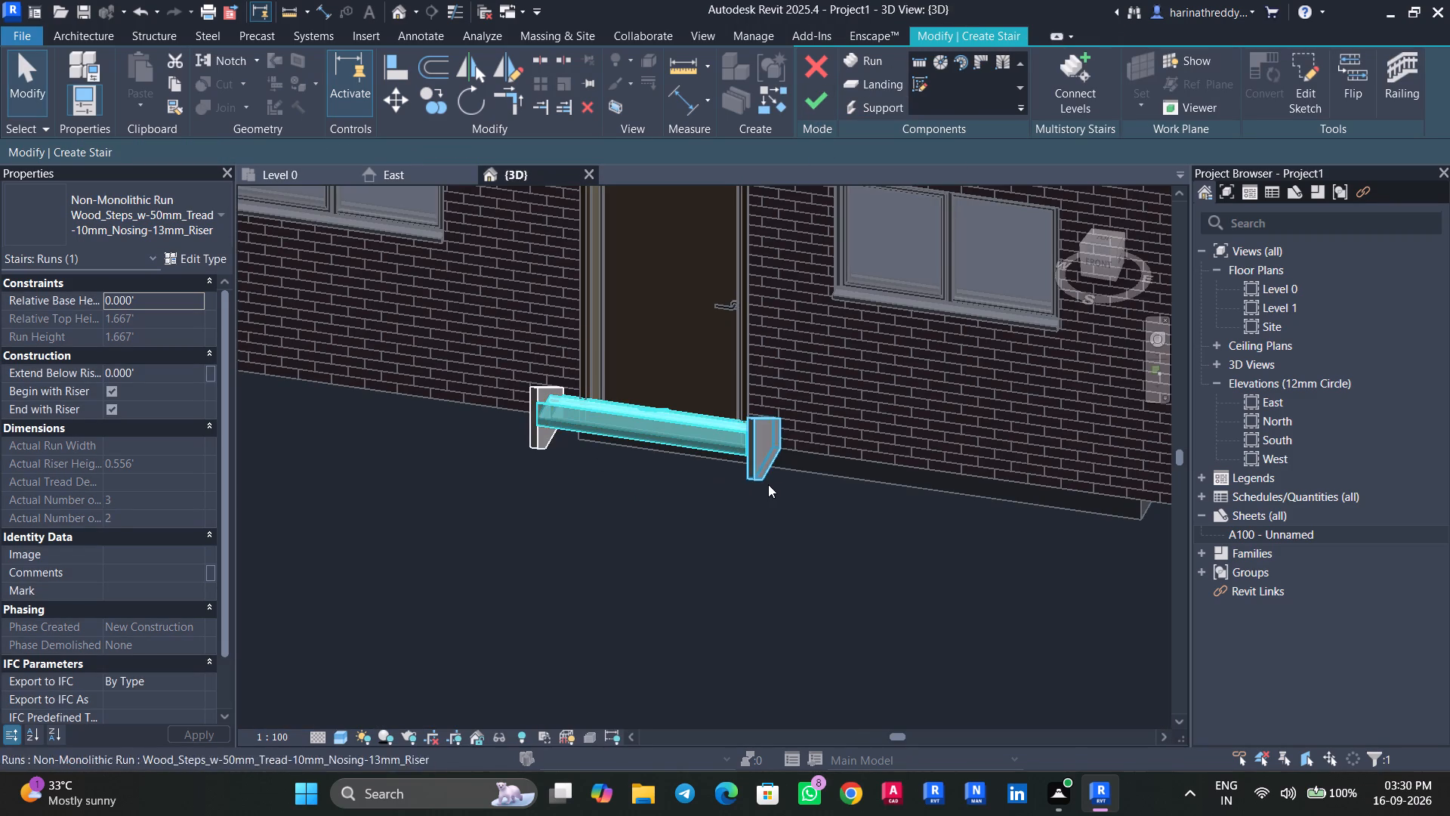
{"action": "middle_click_drag", "start_coordinate": [773, 482], "coordinate": [702, 555]}
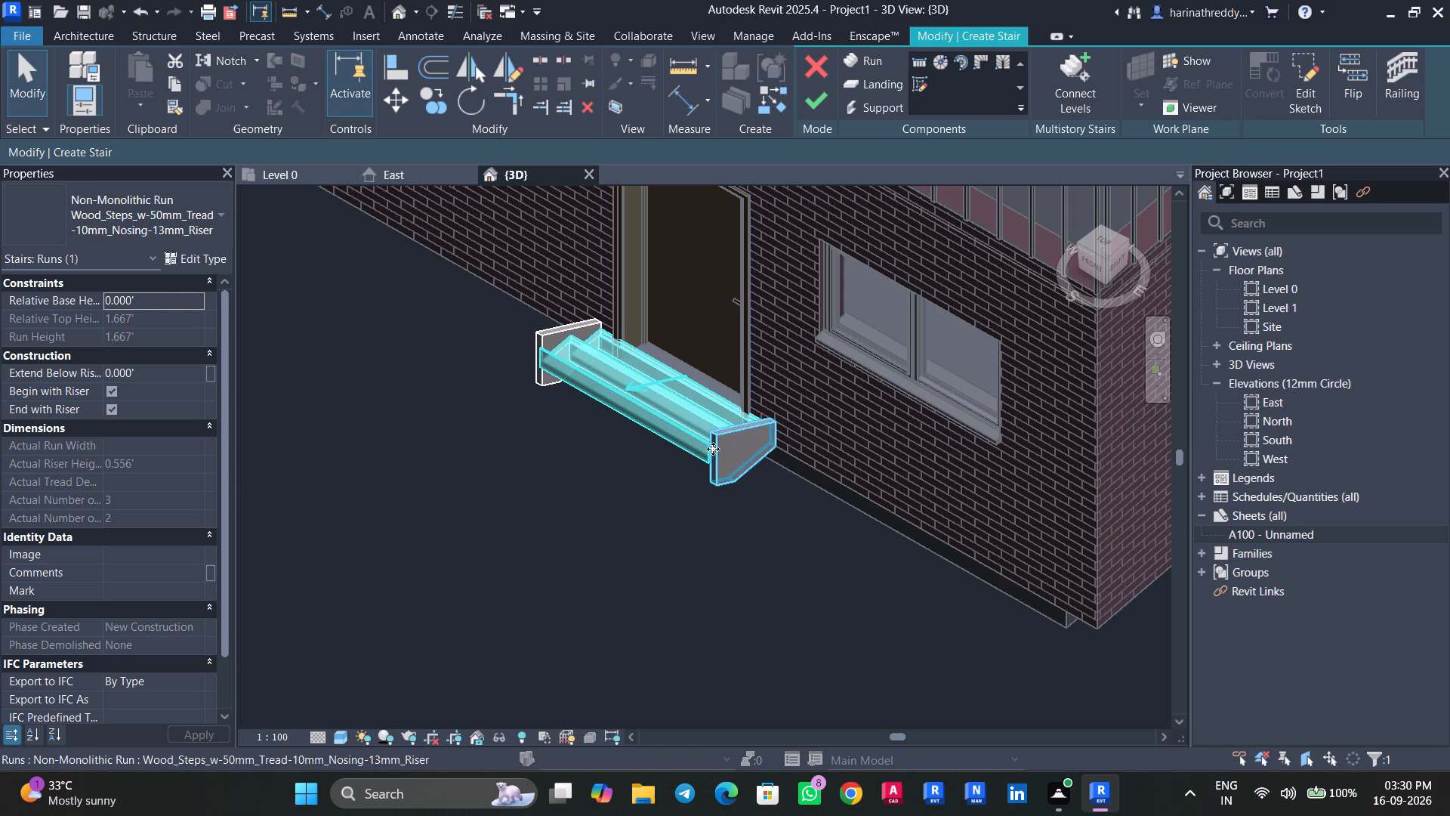
{"action": "left_click", "coordinate": [712, 443]}
{"action": "left_click", "coordinate": [675, 448]}
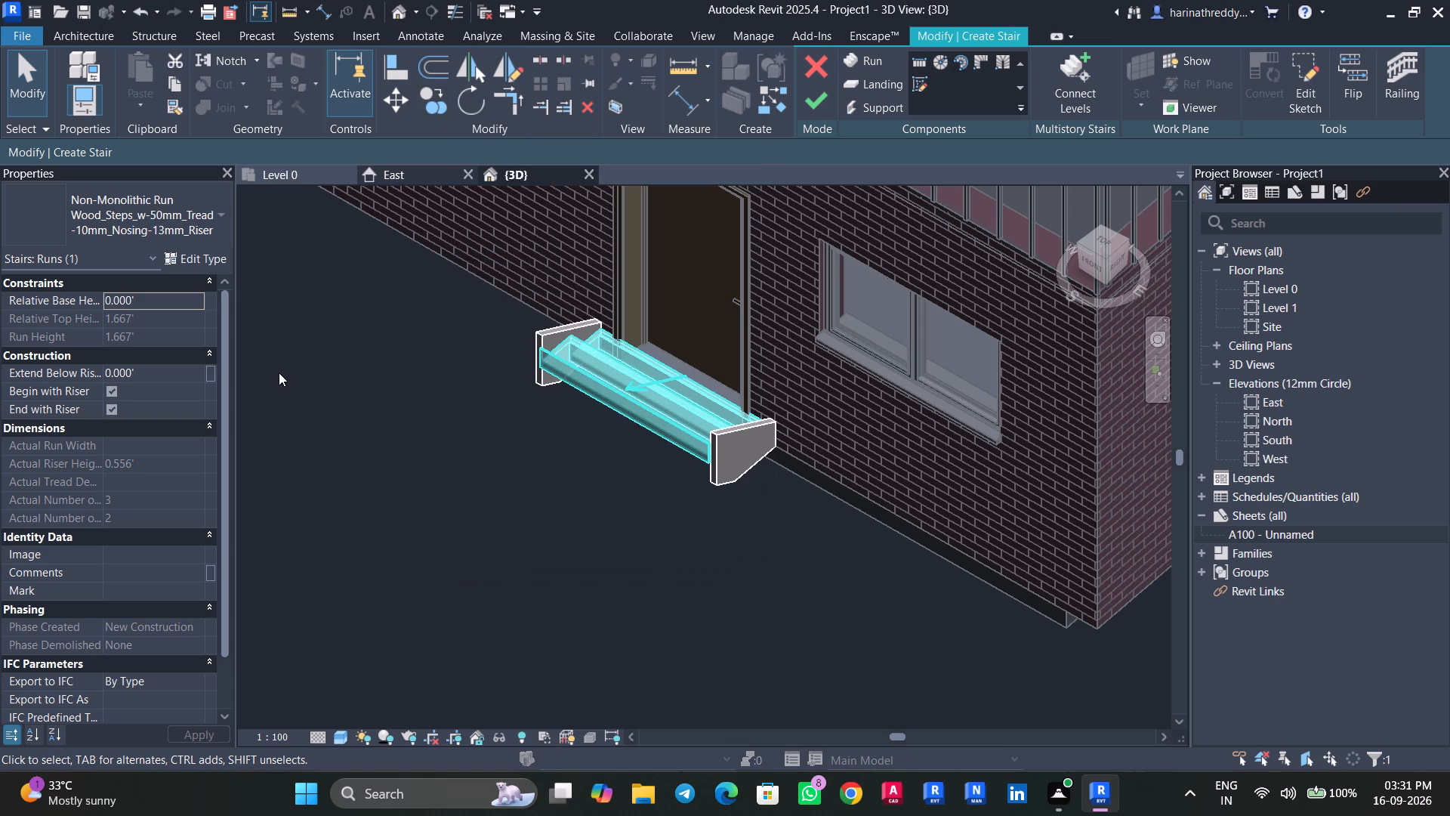
{"action": "scroll", "coordinate": [174, 441], "scroll_direction": "down", "scroll_amount": 2}
{"action": "scroll", "coordinate": [161, 472], "scroll_direction": "up", "scroll_amount": 1}
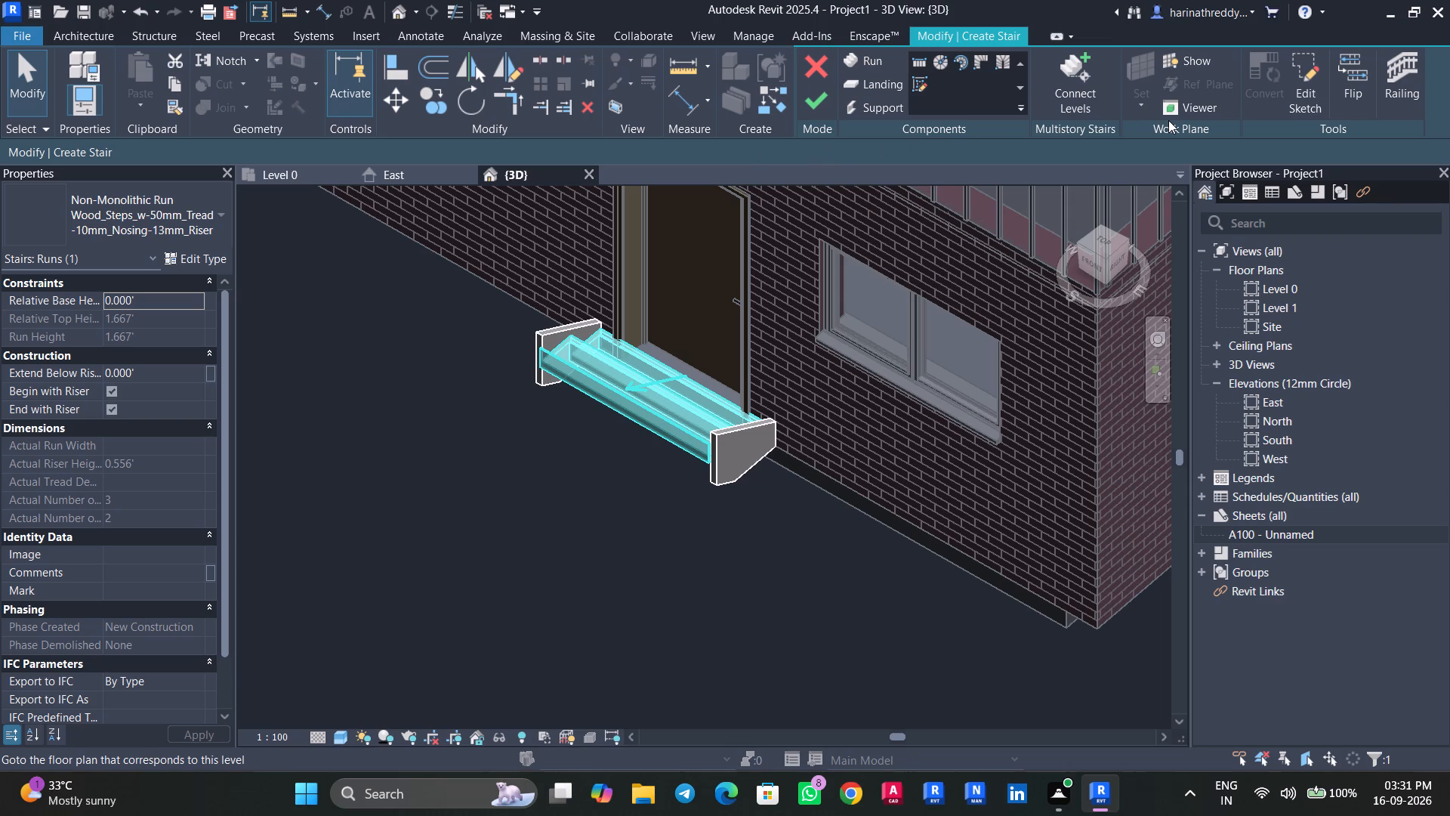
{"action": "key", "text": "Escape"}
{"action": "key", "text": "Escape"}
{"action": "key", "text": "Escape"}
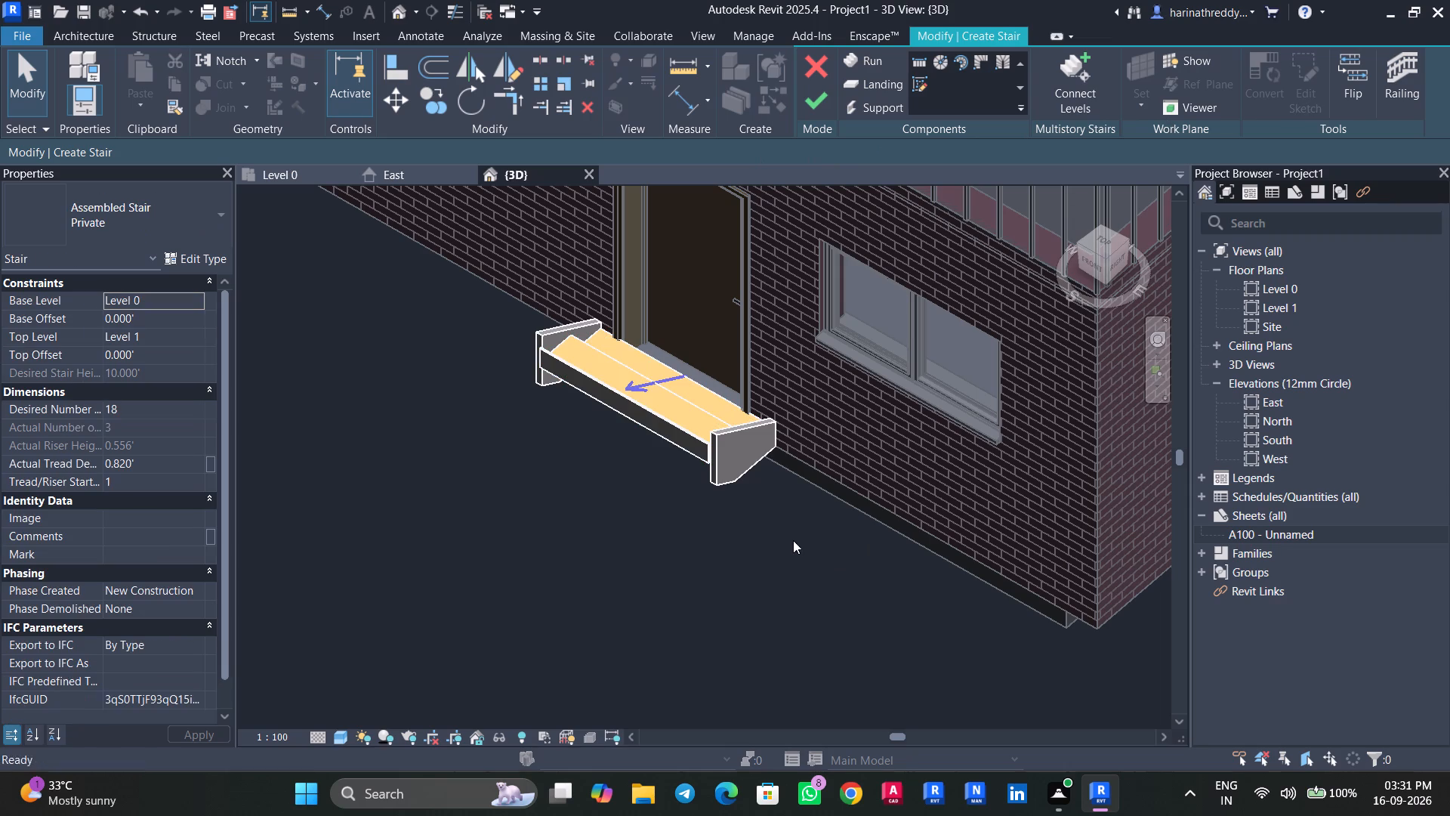
{"action": "key", "text": "Escape"}
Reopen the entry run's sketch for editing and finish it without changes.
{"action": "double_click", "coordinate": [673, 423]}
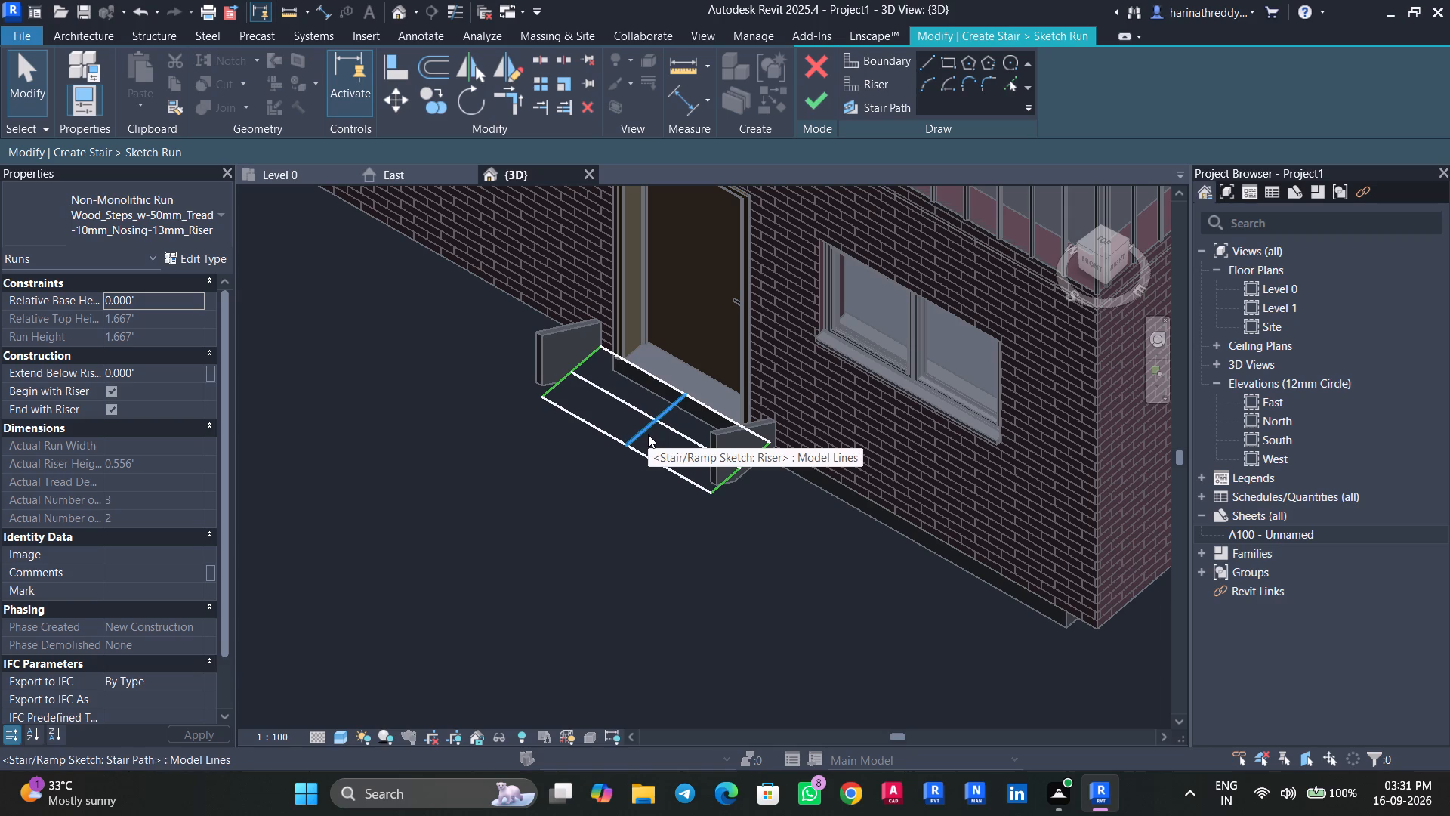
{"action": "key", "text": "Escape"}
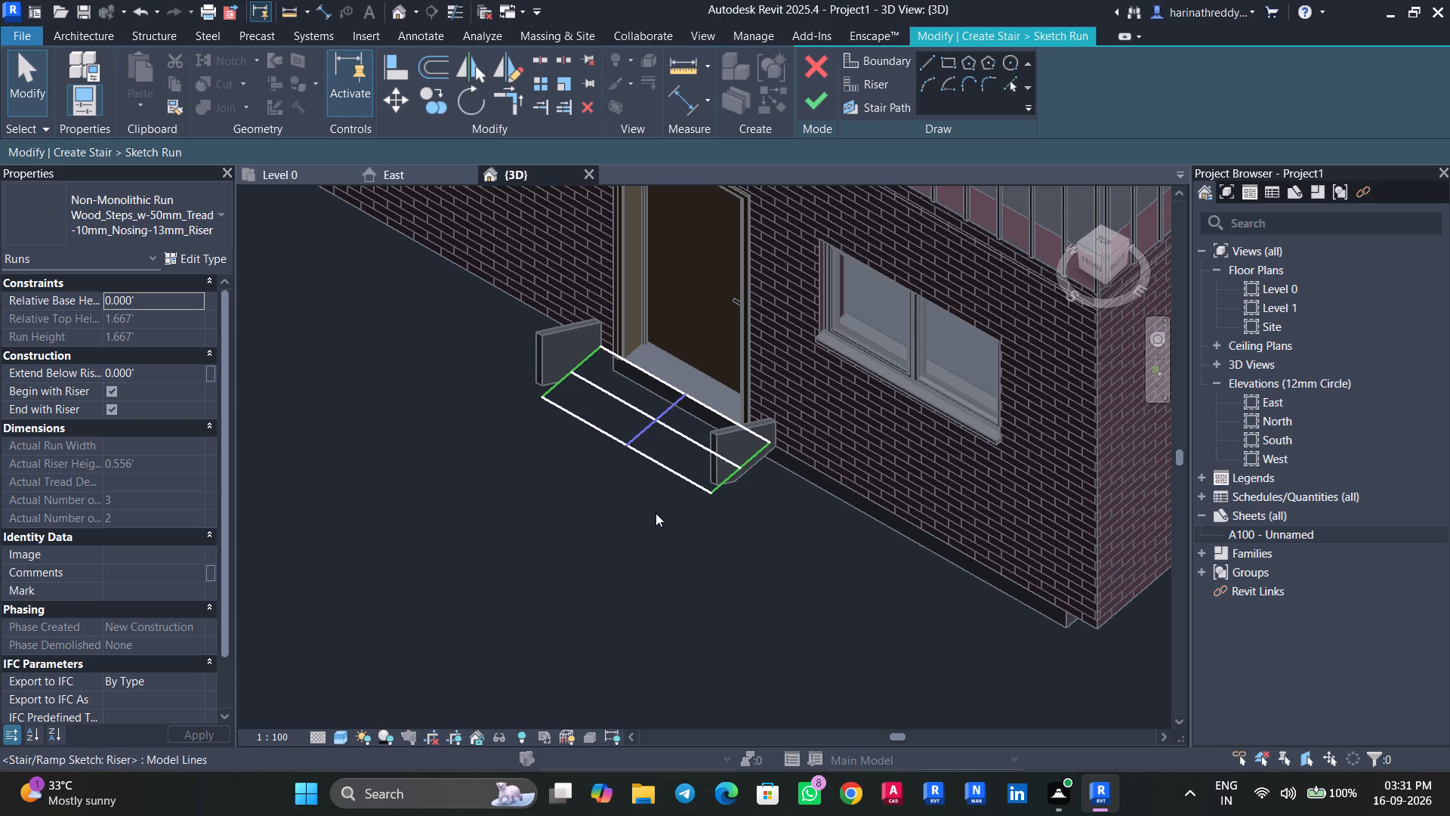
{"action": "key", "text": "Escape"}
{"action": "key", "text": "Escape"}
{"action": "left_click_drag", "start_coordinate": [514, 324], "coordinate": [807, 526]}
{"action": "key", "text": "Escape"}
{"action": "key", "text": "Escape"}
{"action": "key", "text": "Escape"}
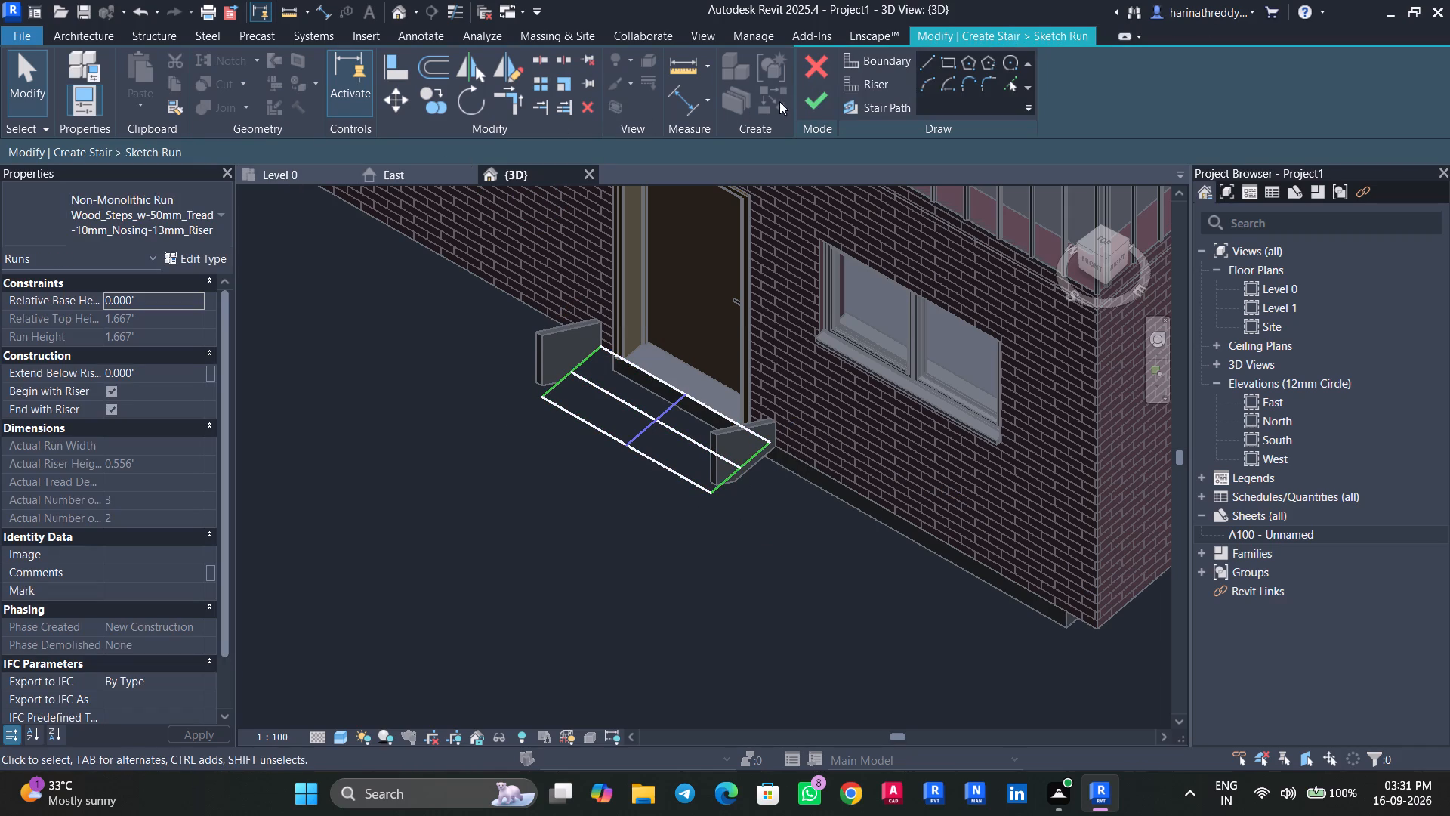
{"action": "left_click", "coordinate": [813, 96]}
Flip the entry stair's direction so it climbs toward the door.
{"action": "scroll", "coordinate": [701, 432], "scroll_direction": "down", "scroll_amount": 1}
{"action": "scroll", "coordinate": [700, 432], "scroll_direction": "up", "scroll_amount": 1}
{"action": "scroll", "coordinate": [699, 432], "scroll_direction": "down", "scroll_amount": 2}
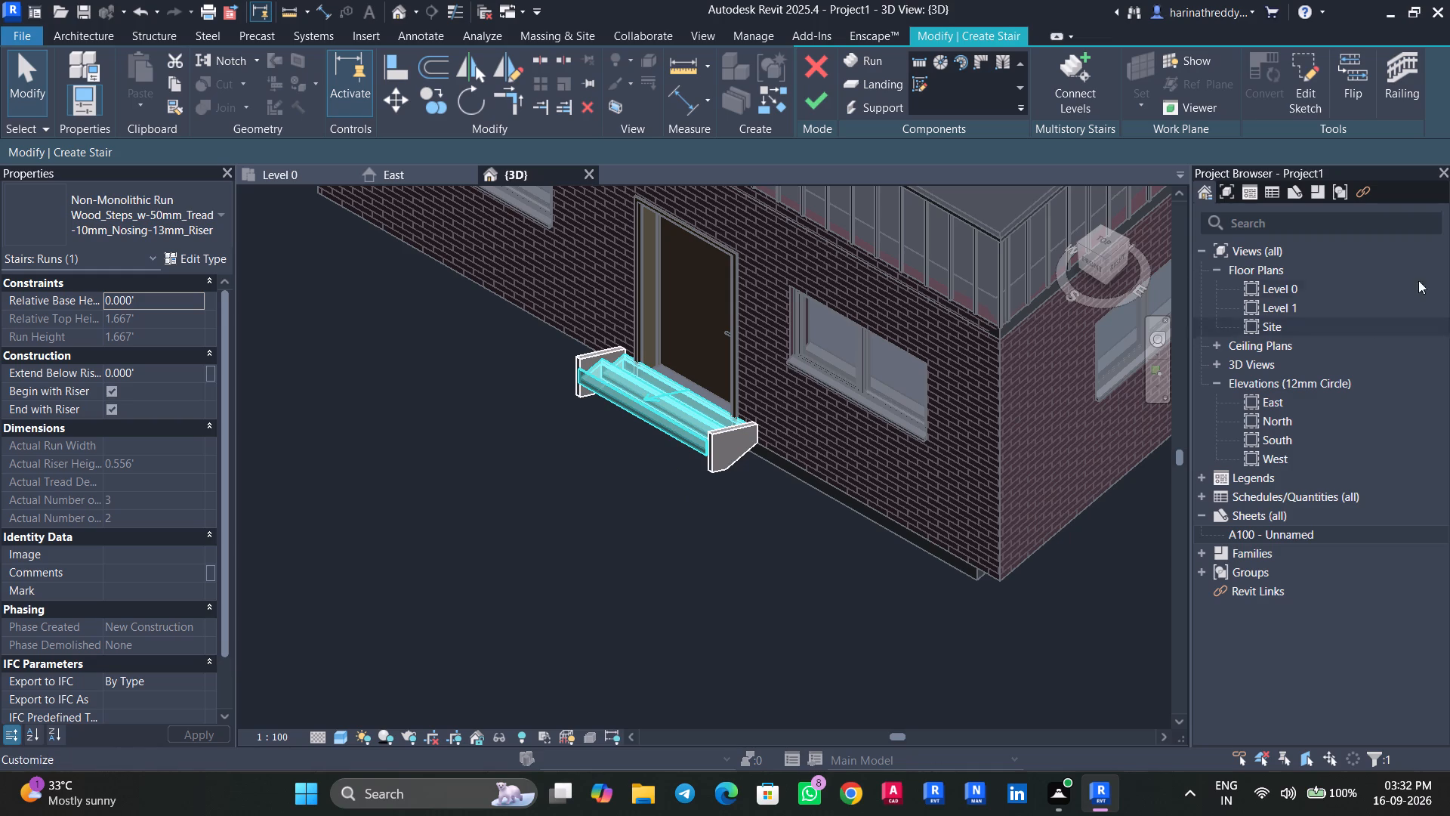
{"action": "left_click", "coordinate": [1363, 84]}
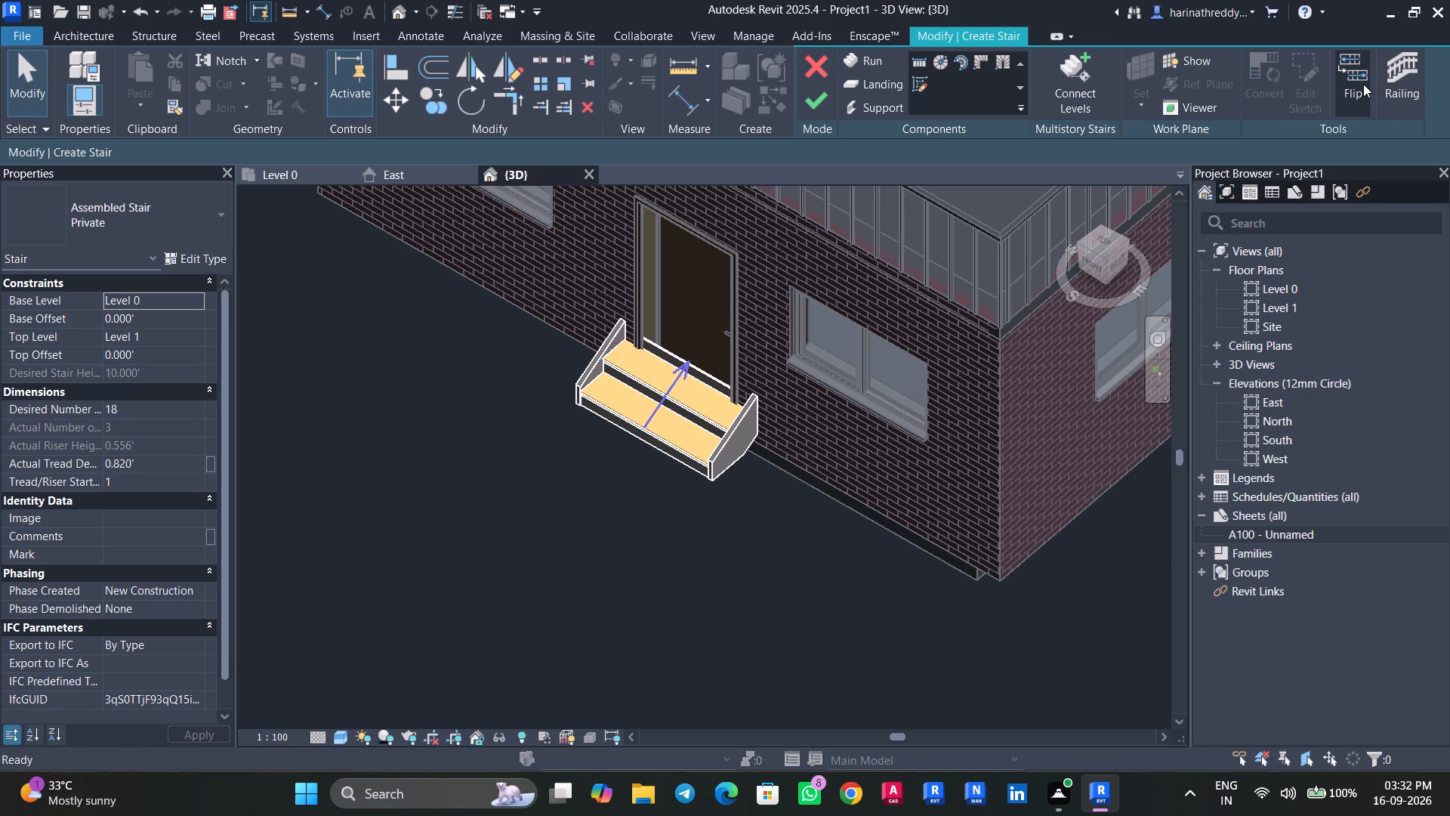
{"action": "key", "text": "Escape"}
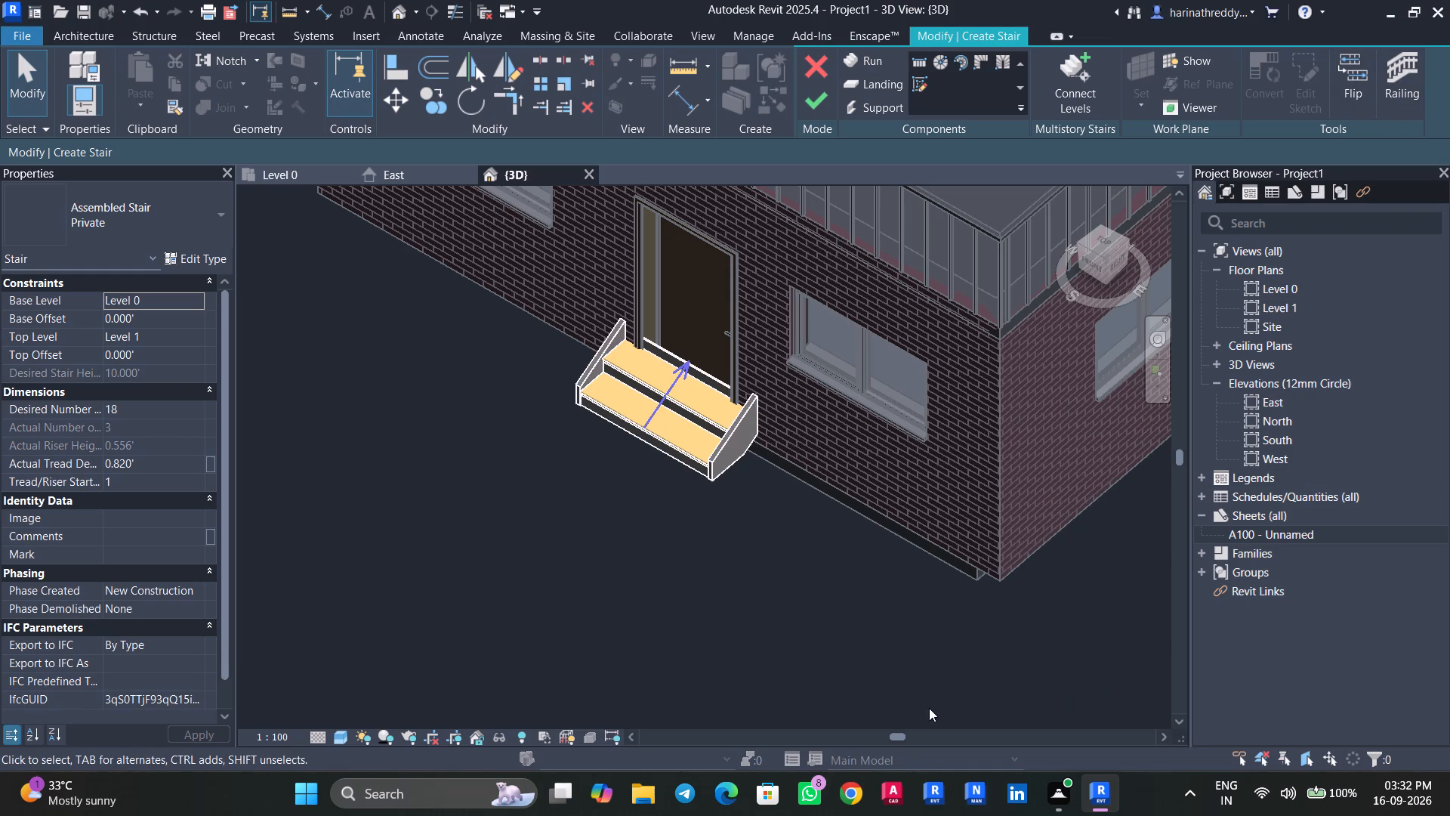
{"action": "key", "text": "Escape"}
Turn off End with Riser for the entry stair's run.
{"action": "scroll", "coordinate": [772, 556], "scroll_direction": "down", "scroll_amount": 5}
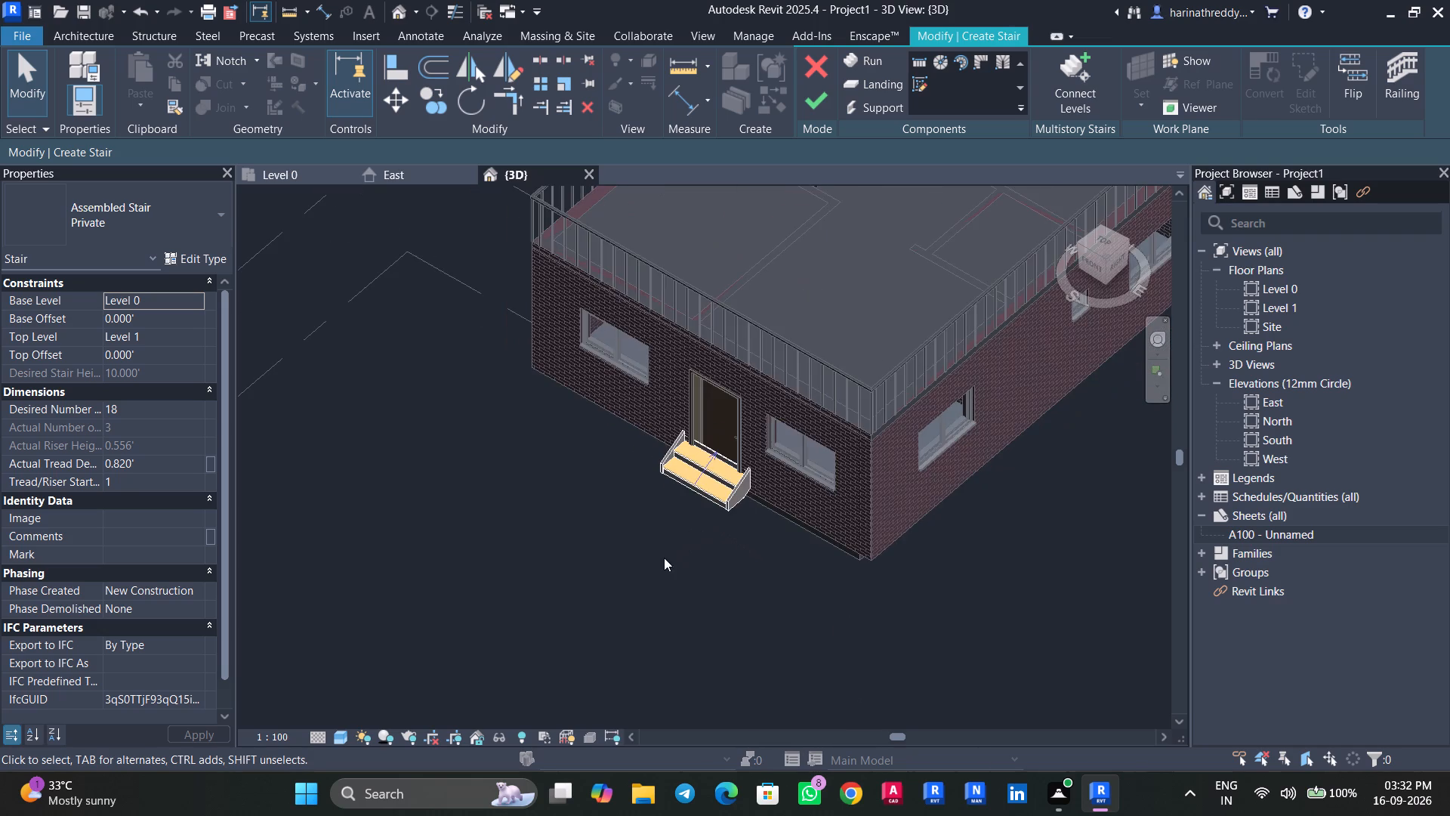
{"action": "middle_click_drag", "start_coordinate": [654, 561], "coordinate": [809, 505], "text": "shift"}
{"action": "scroll", "coordinate": [748, 522], "scroll_direction": "up", "scroll_amount": 8}
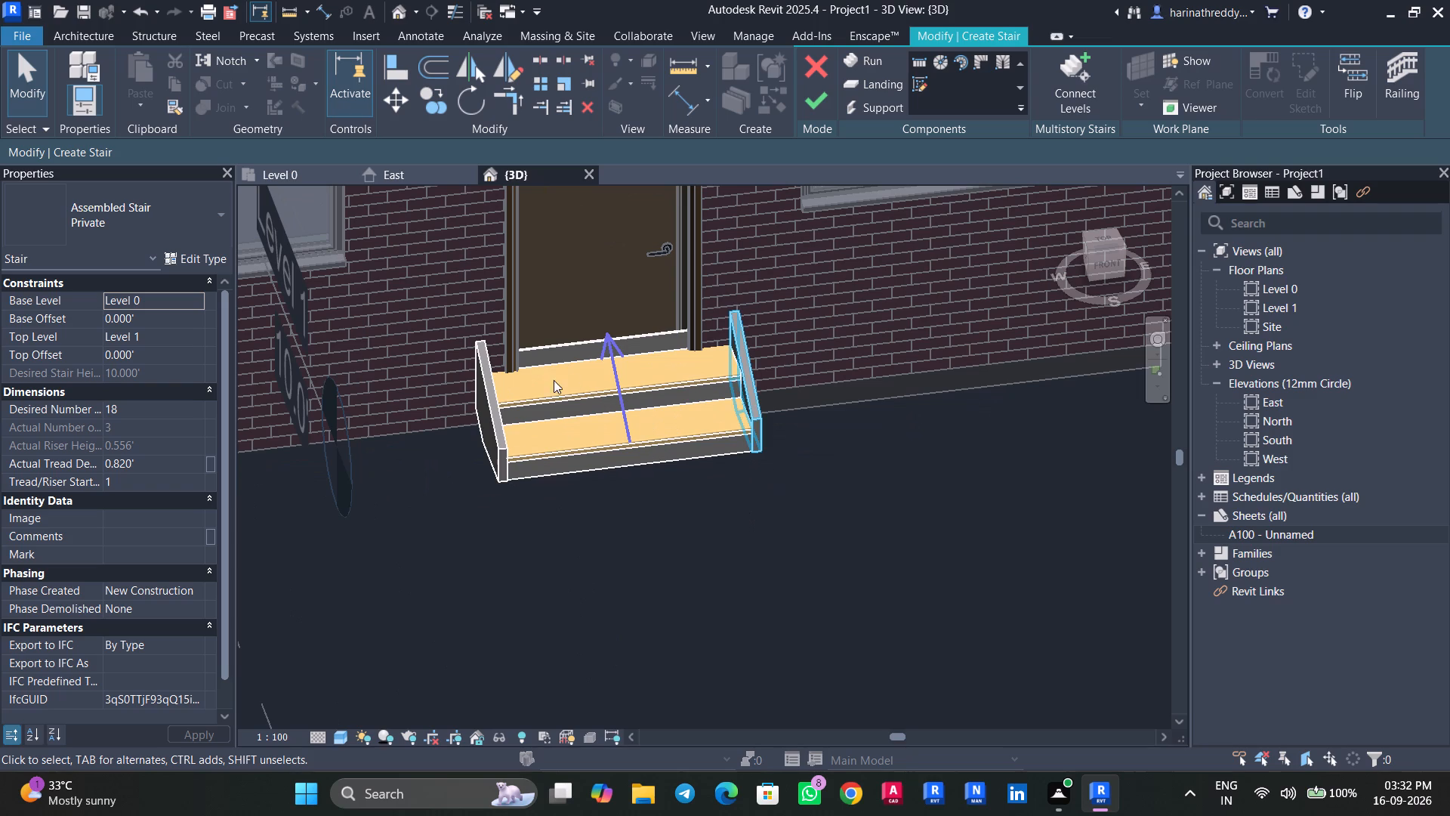
{"action": "left_click", "coordinate": [602, 421]}
{"action": "key", "text": "Escape"}
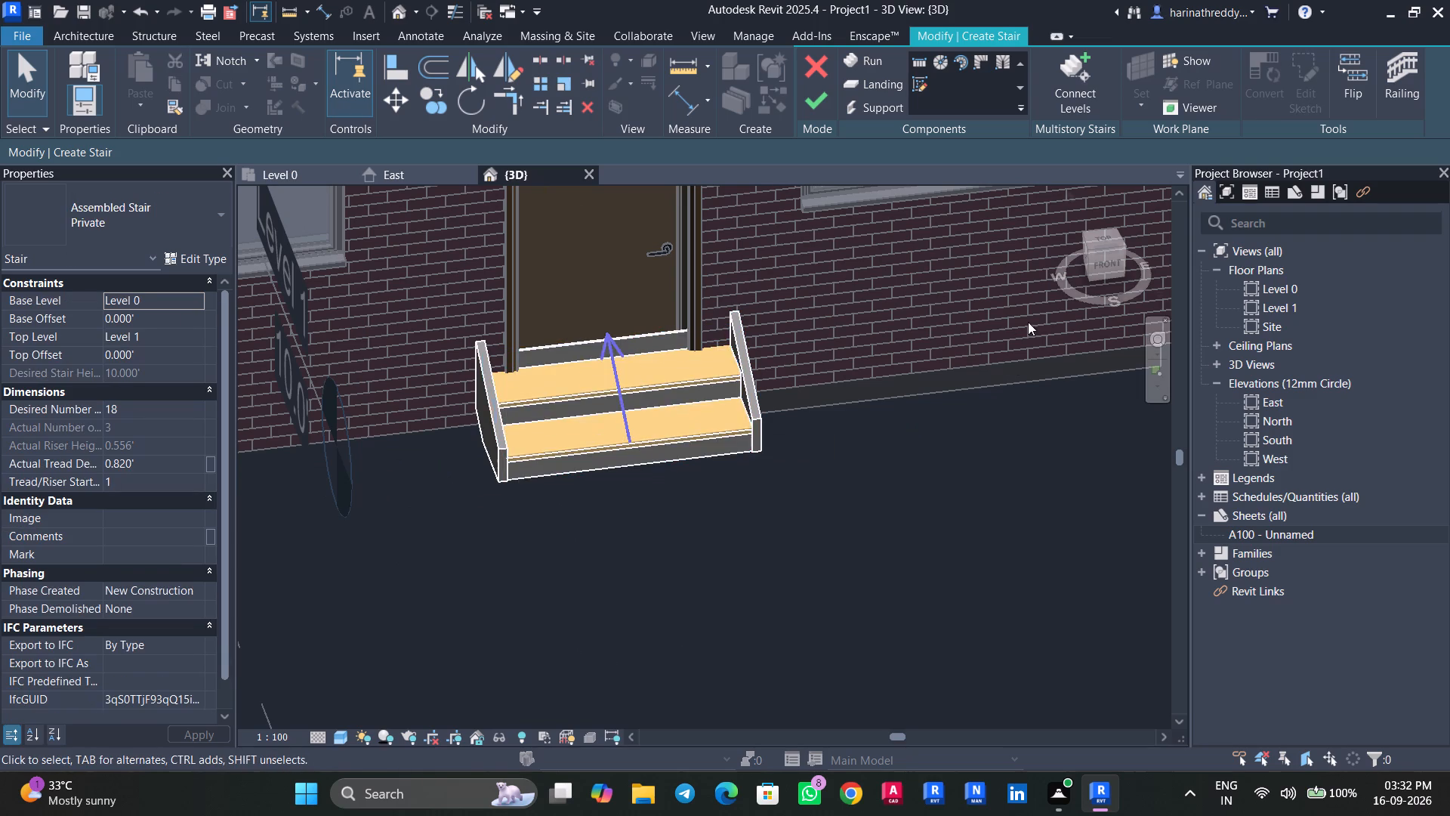
{"action": "left_click", "coordinate": [686, 422]}
{"action": "scroll", "coordinate": [722, 324], "scroll_direction": "up", "scroll_amount": 4}
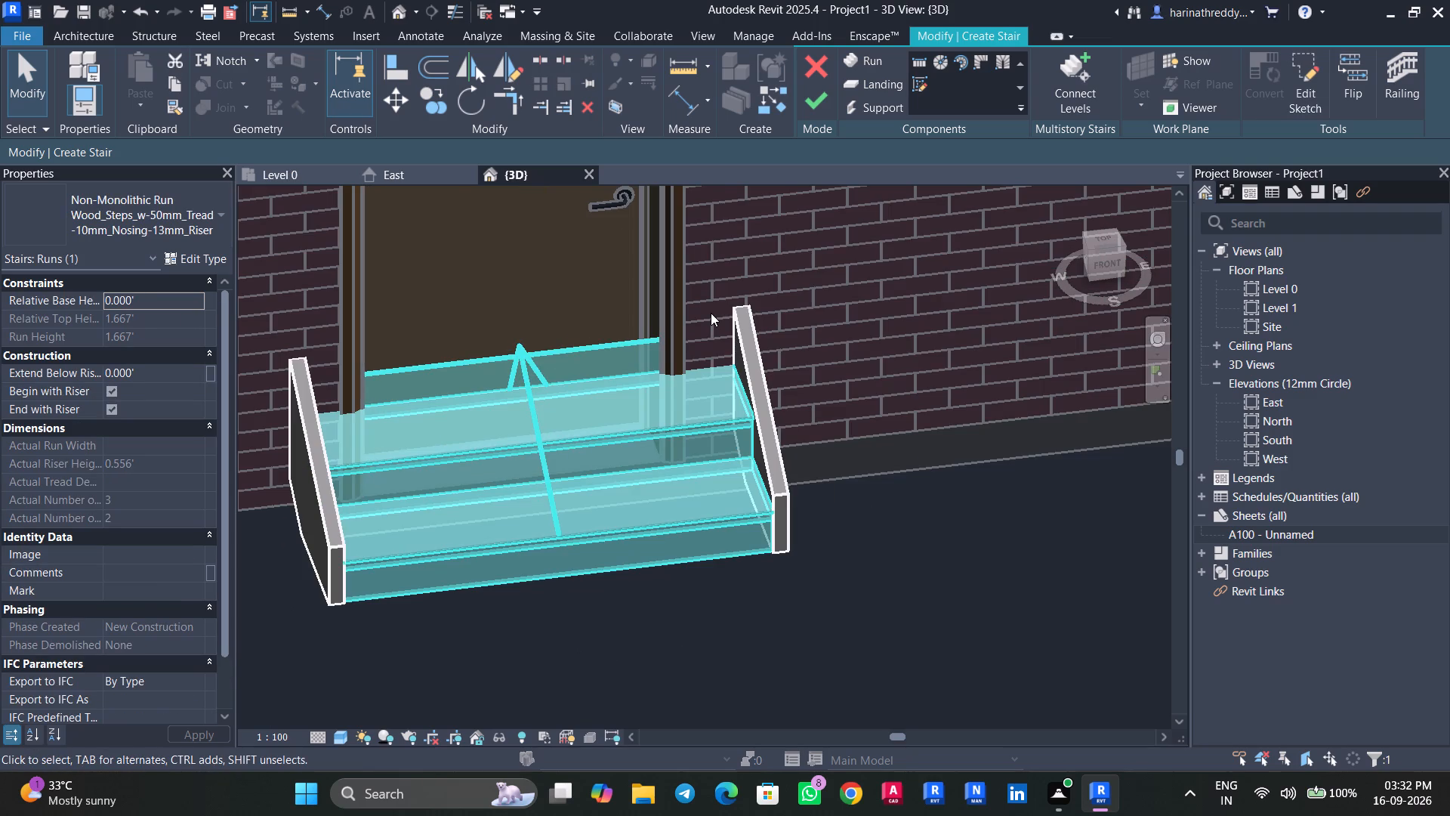
{"action": "left_click", "coordinate": [109, 407]}
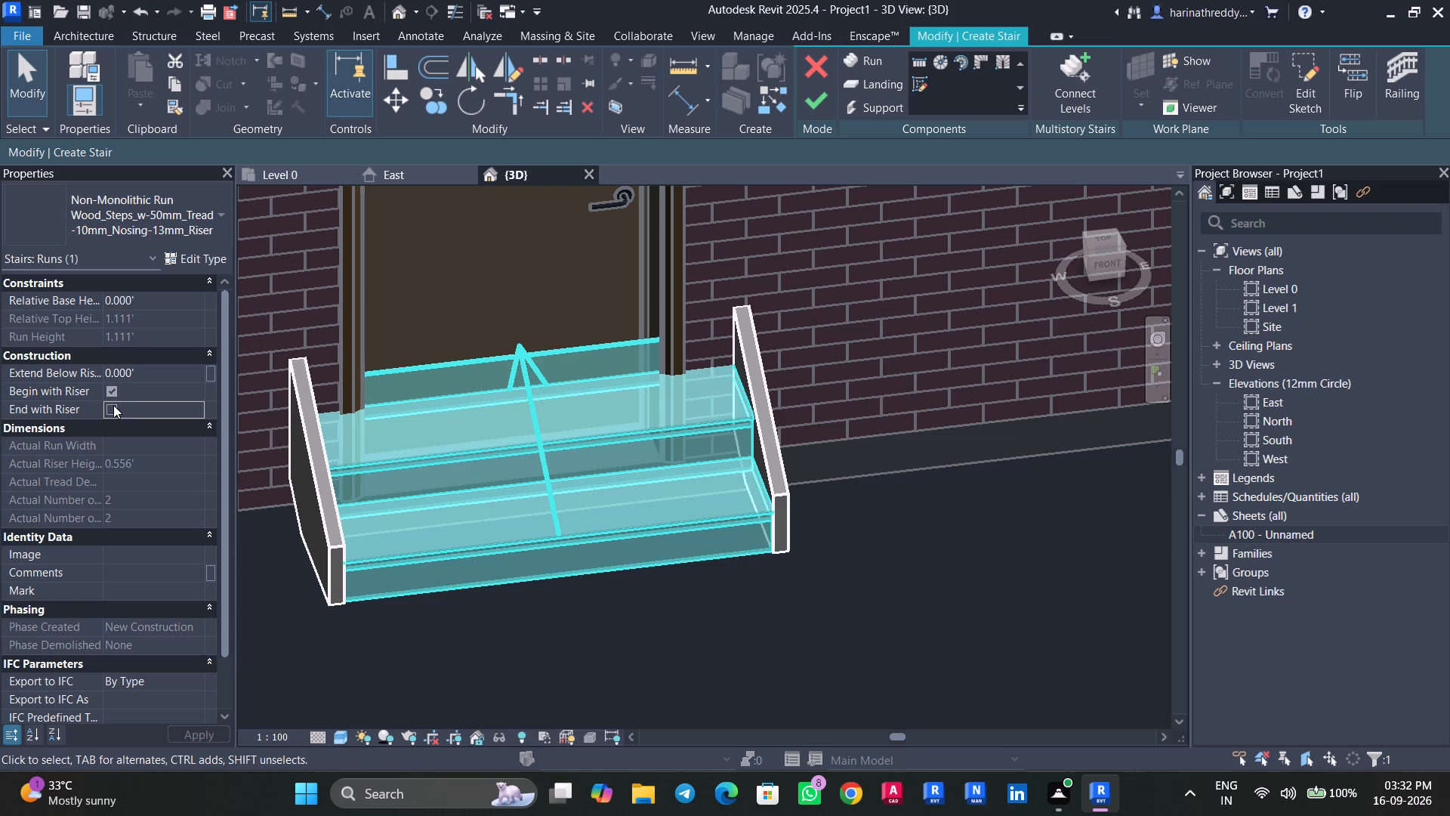
{"action": "left_click", "coordinate": [800, 593]}
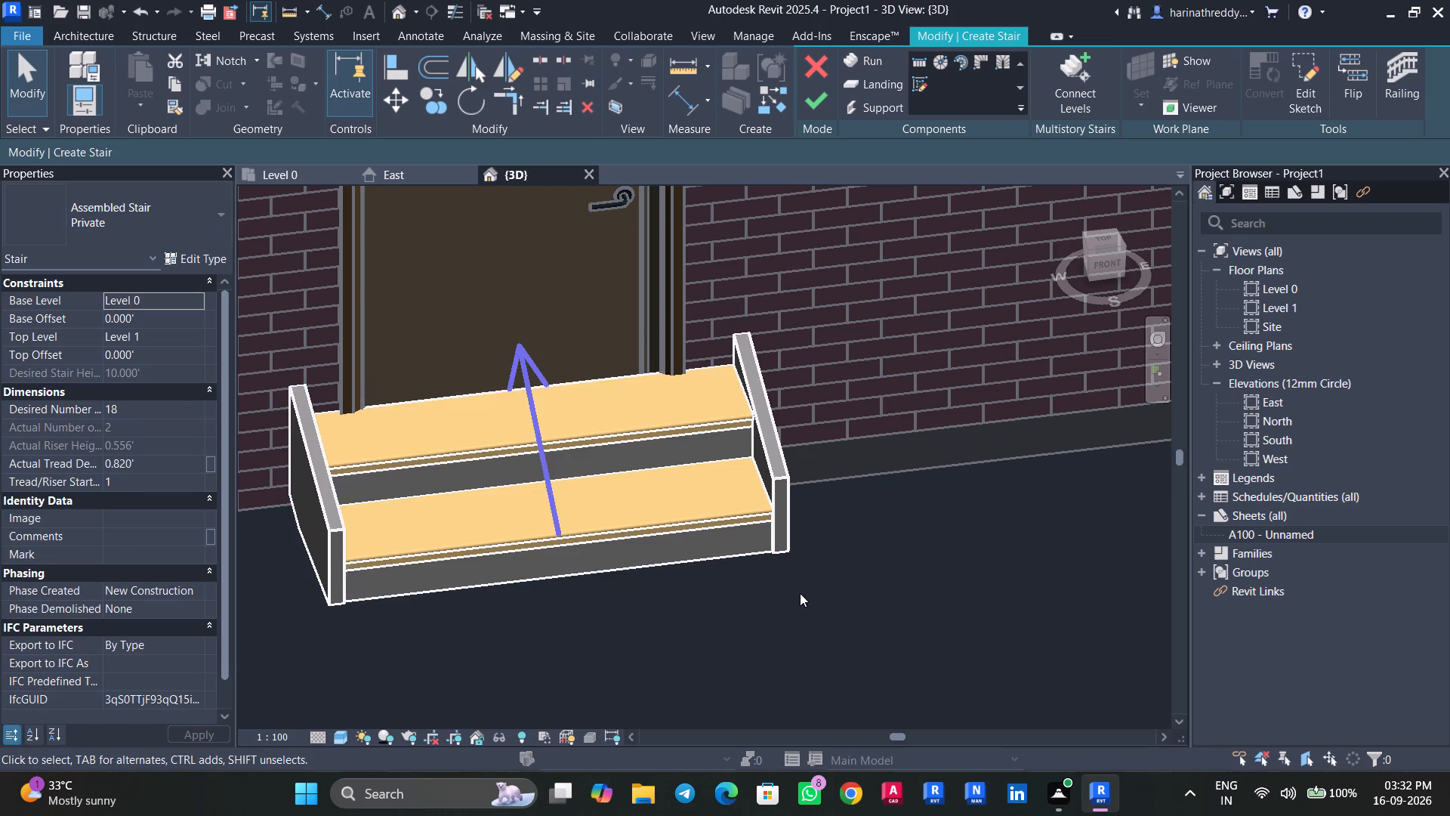
Finish the entry stair and dismiss the warning.
{"action": "left_click", "coordinate": [545, 516]}
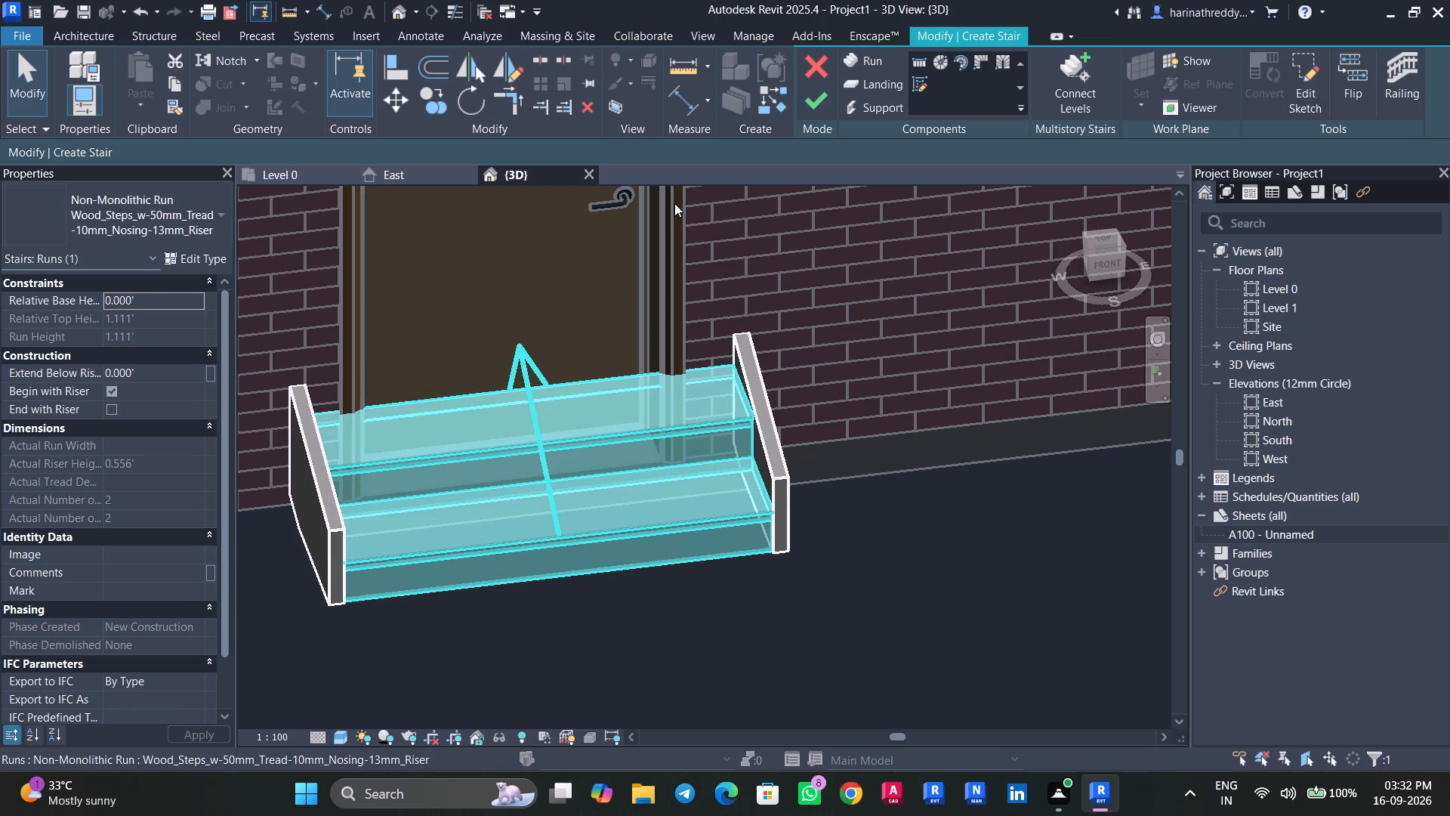
{"action": "left_click", "coordinate": [816, 102]}
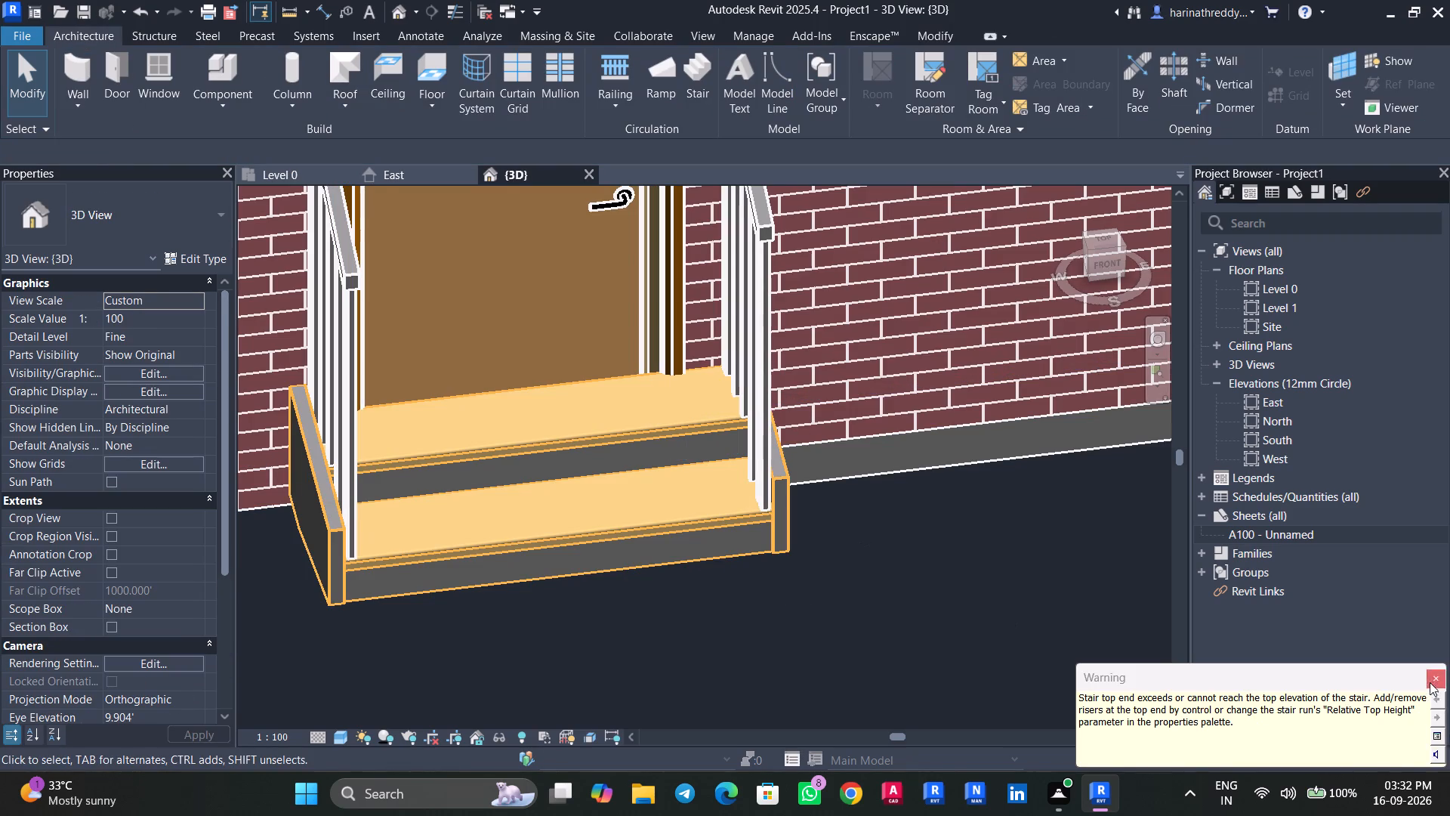
{"action": "left_click", "coordinate": [1429, 682]}
Examine the whole house in 3D from several sides, selecting the Level 1 slab to check the rooms beneath it.
{"action": "scroll", "coordinate": [872, 660], "scroll_direction": "down", "scroll_amount": 12}
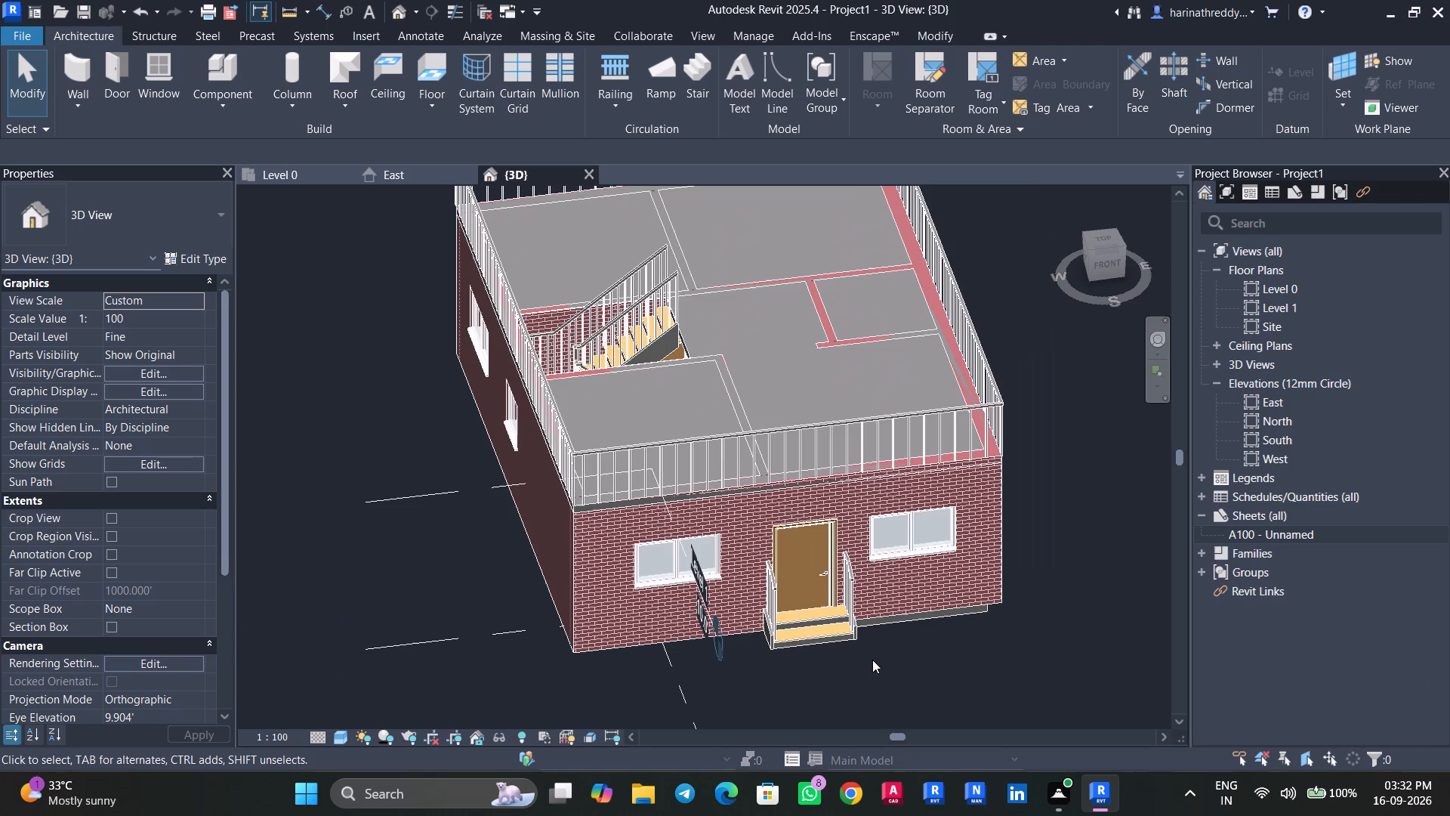
{"action": "scroll", "coordinate": [516, 650], "scroll_direction": "up", "scroll_amount": 1}
{"action": "scroll", "coordinate": [516, 650], "scroll_direction": "down", "scroll_amount": 2}
{"action": "middle_click_drag", "start_coordinate": [481, 652], "coordinate": [749, 701], "text": "shift"}
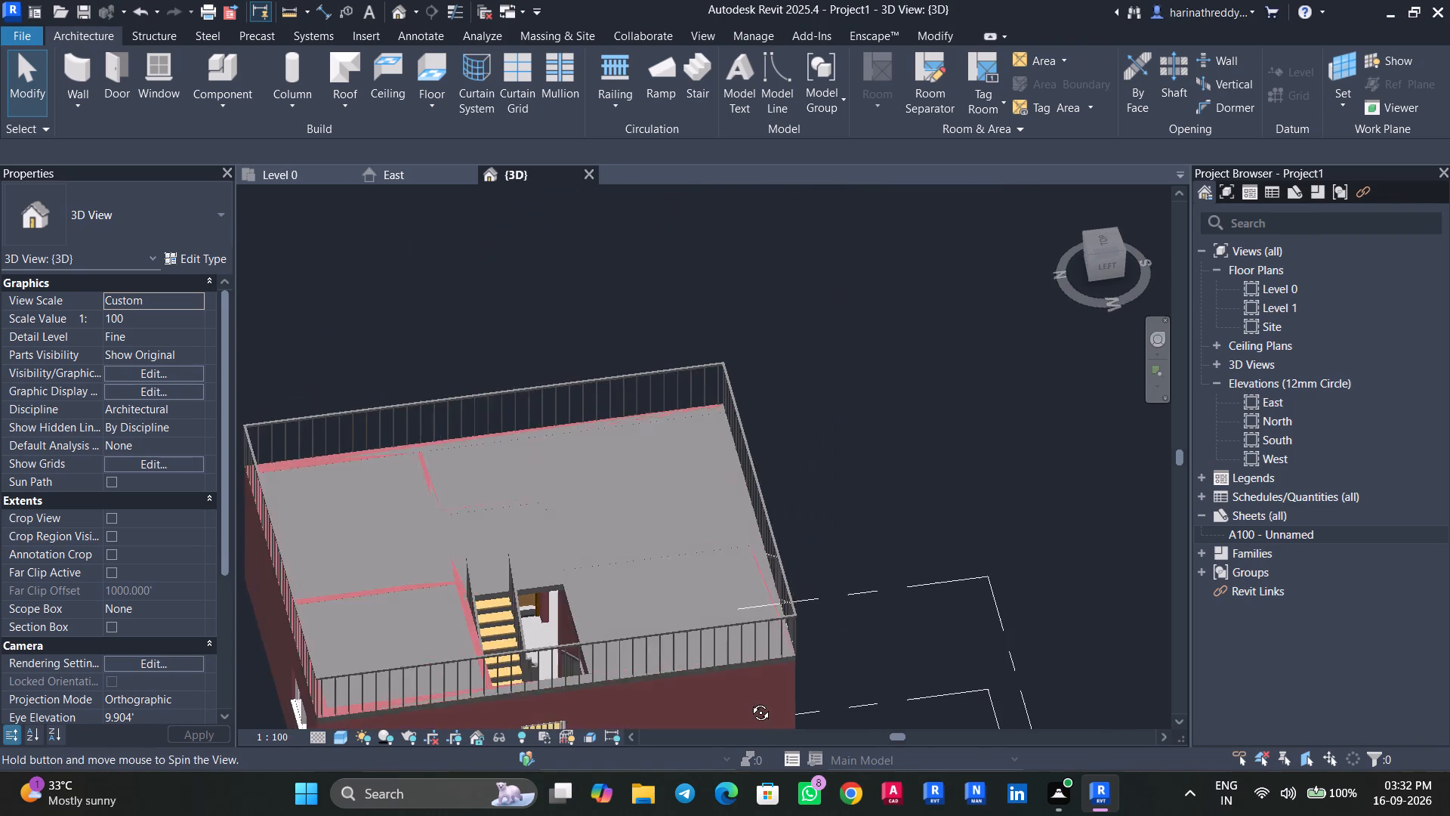
{"action": "middle_click_drag", "start_coordinate": [749, 701], "coordinate": [749, 702], "text": "shift"}
{"action": "left_click", "coordinate": [612, 507]}
{"action": "middle_click_drag", "start_coordinate": [642, 511], "coordinate": [619, 605], "text": "shift"}
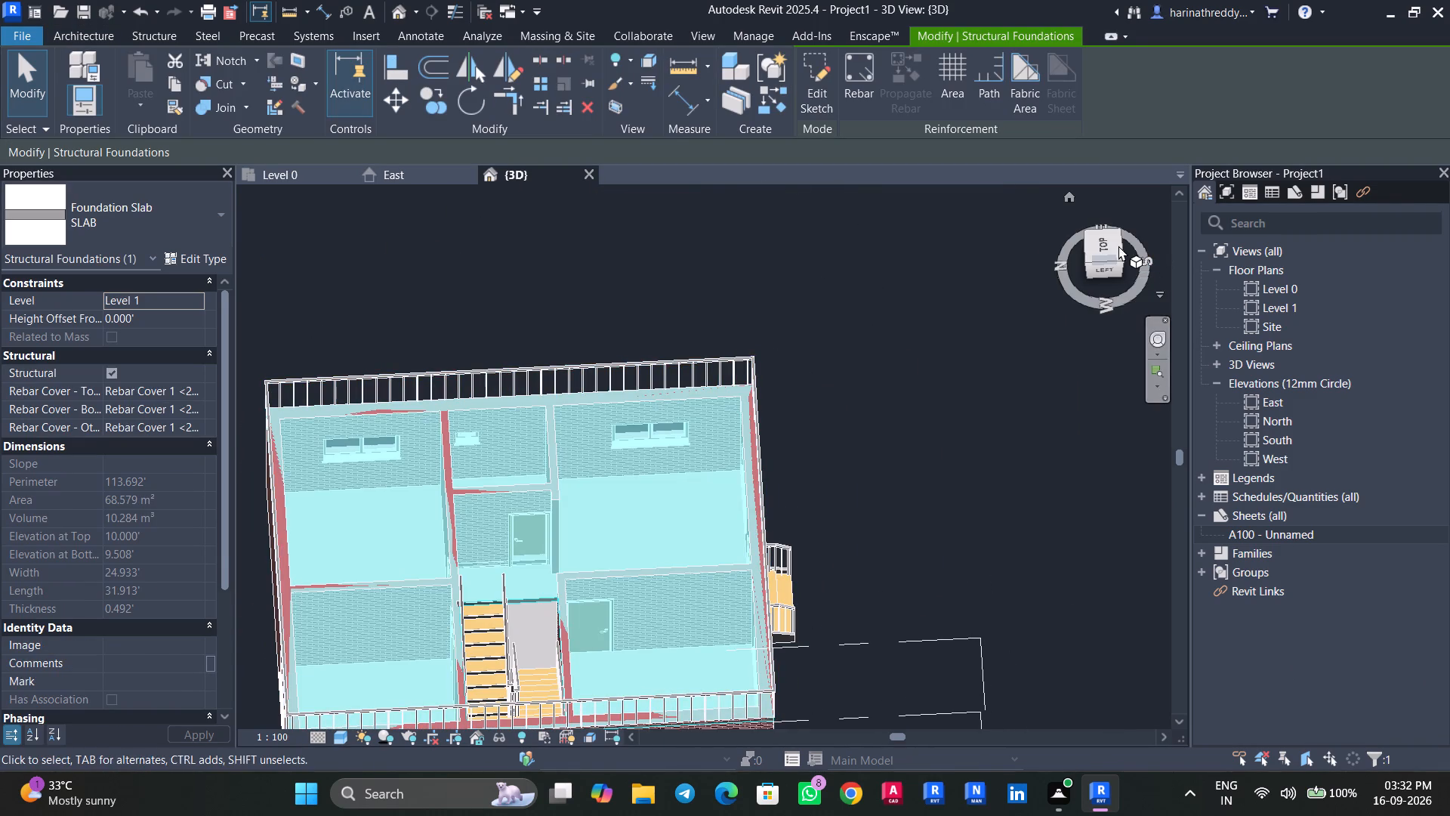
{"action": "left_click", "coordinate": [1112, 243]}
{"action": "scroll", "coordinate": [1100, 465], "scroll_direction": "down", "scroll_amount": 3}
{"action": "middle_click_drag", "start_coordinate": [1091, 586], "coordinate": [1000, 288], "text": "shift"}
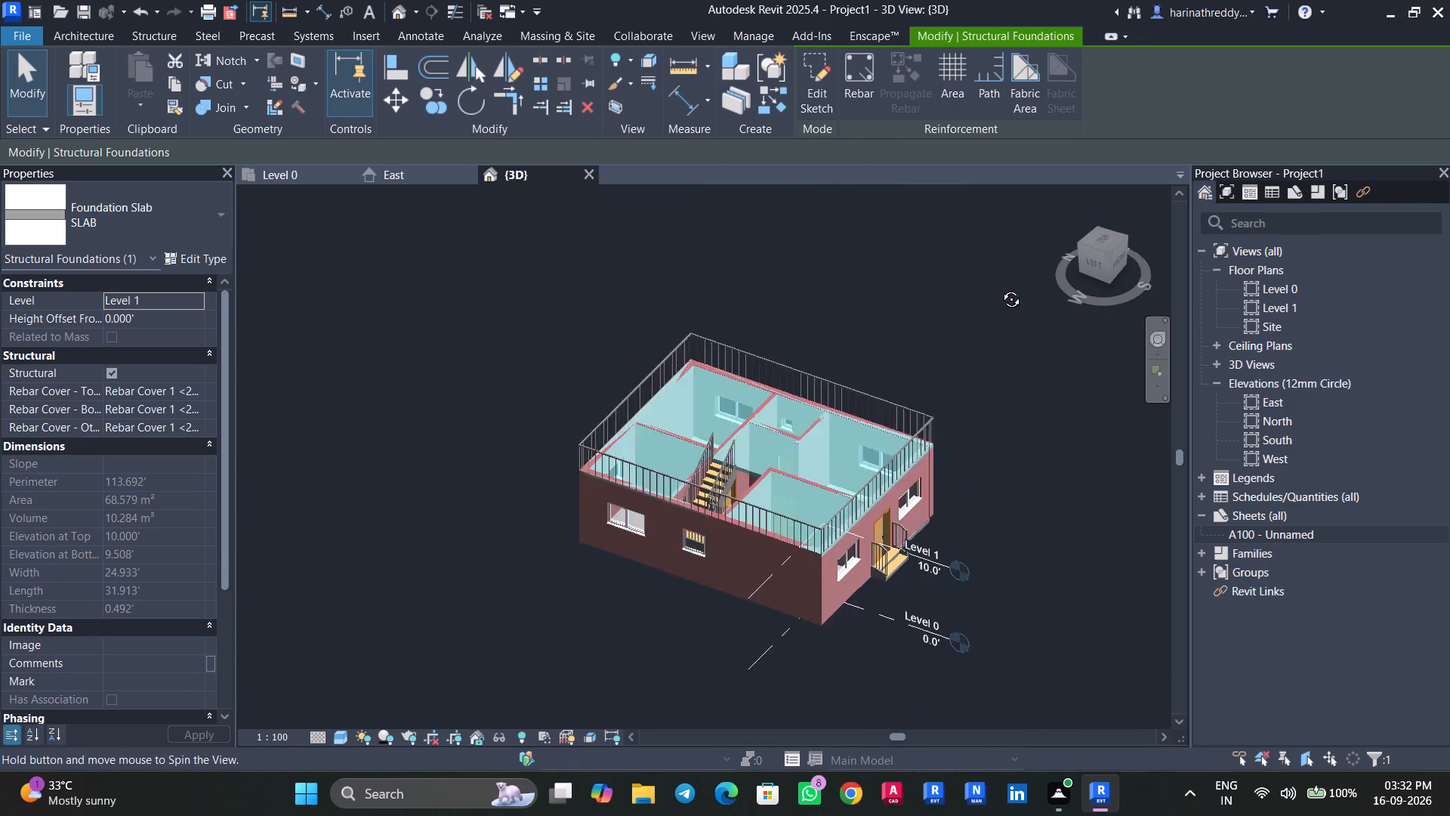
Set the Level 1 slab's height offset from level to 150 mm.
{"action": "middle_click_drag", "start_coordinate": [1000, 288], "coordinate": [991, 246], "text": "shift"}
{"action": "scroll", "coordinate": [760, 456], "scroll_direction": "up", "scroll_amount": 10}
{"action": "key", "text": "Escape"}
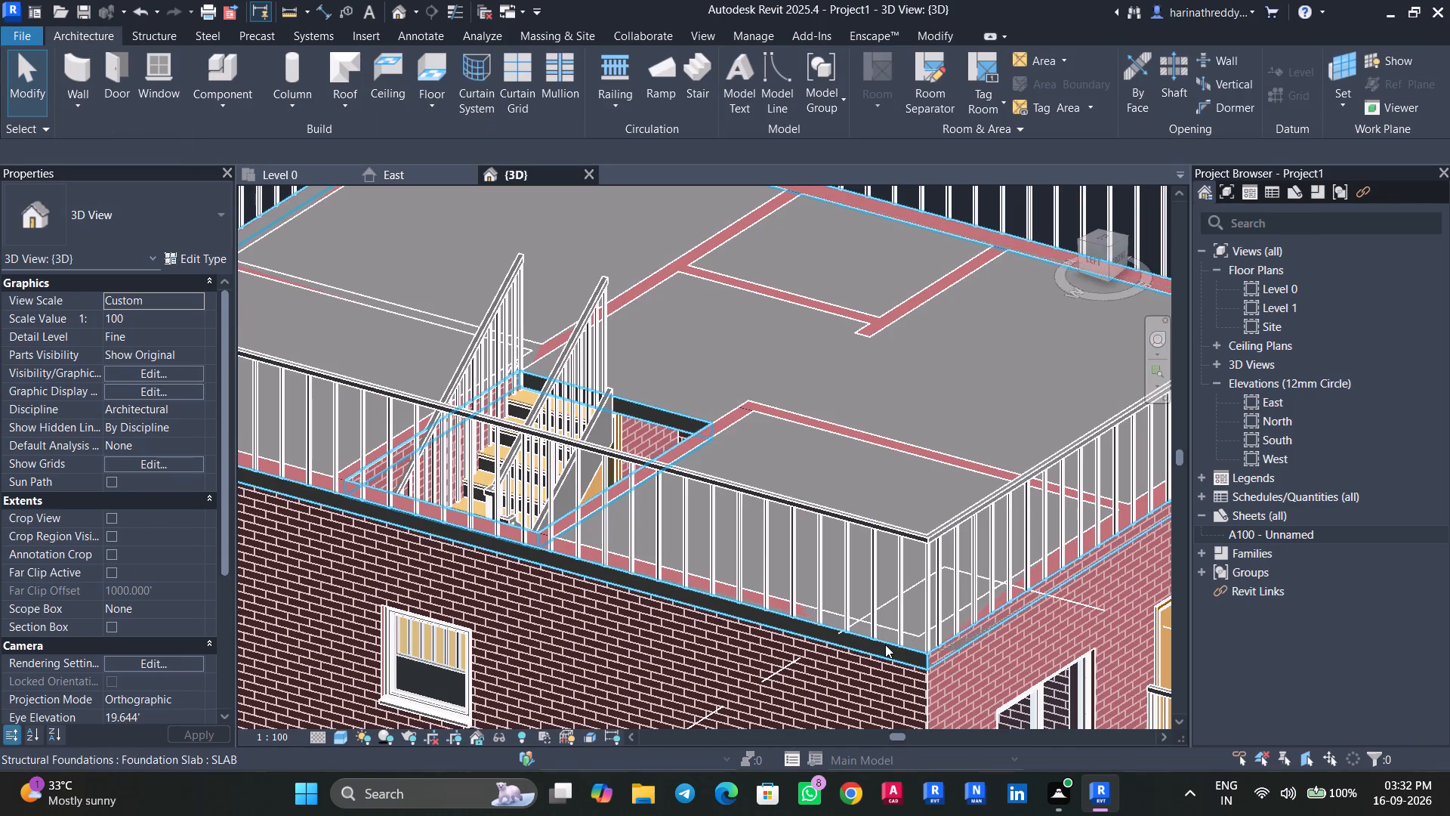
{"action": "left_click", "coordinate": [885, 644]}
{"action": "left_click", "coordinate": [145, 317]}
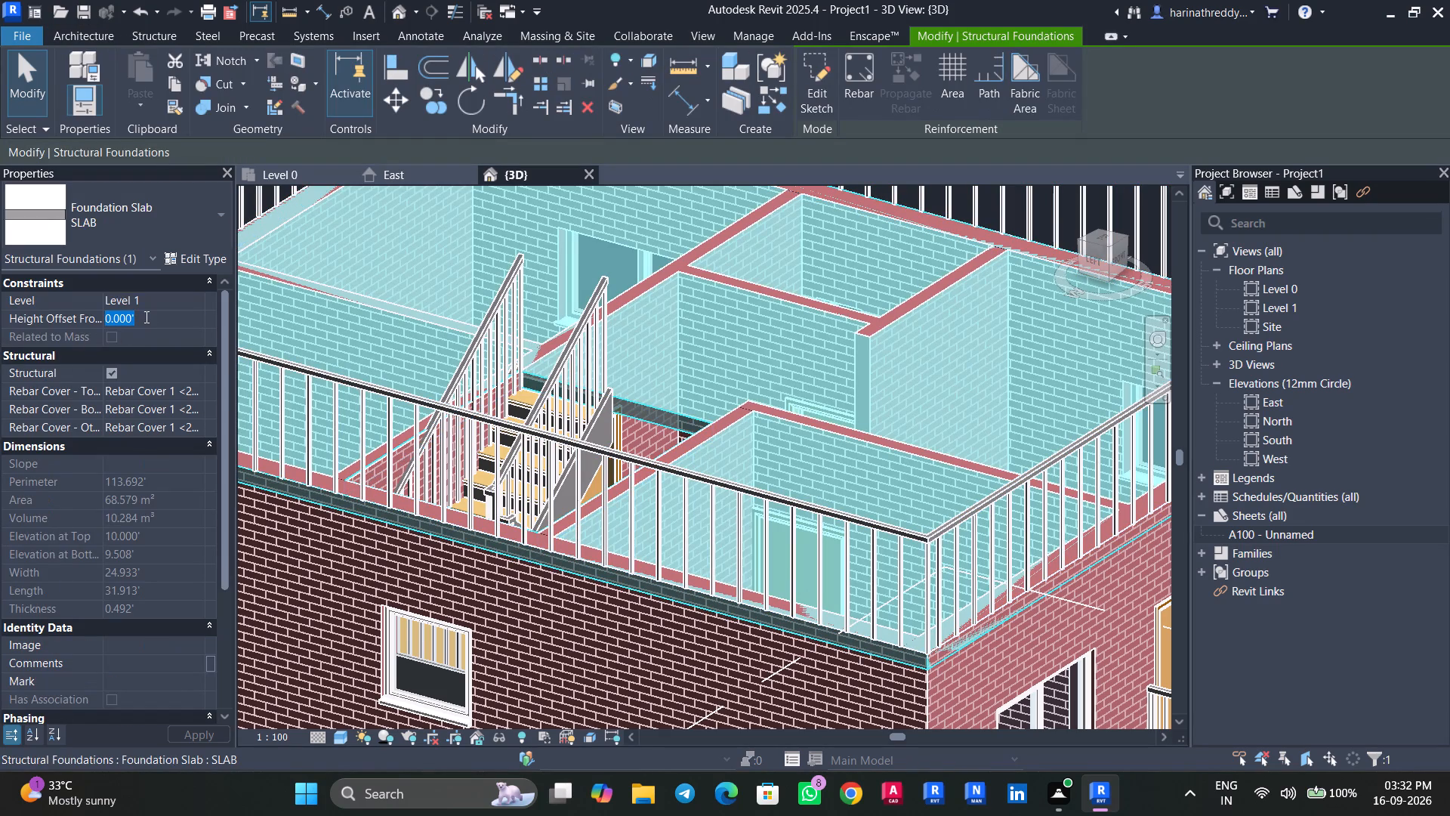
{"action": "type", "text": "150MM"}
{"action": "key", "text": "Return"}
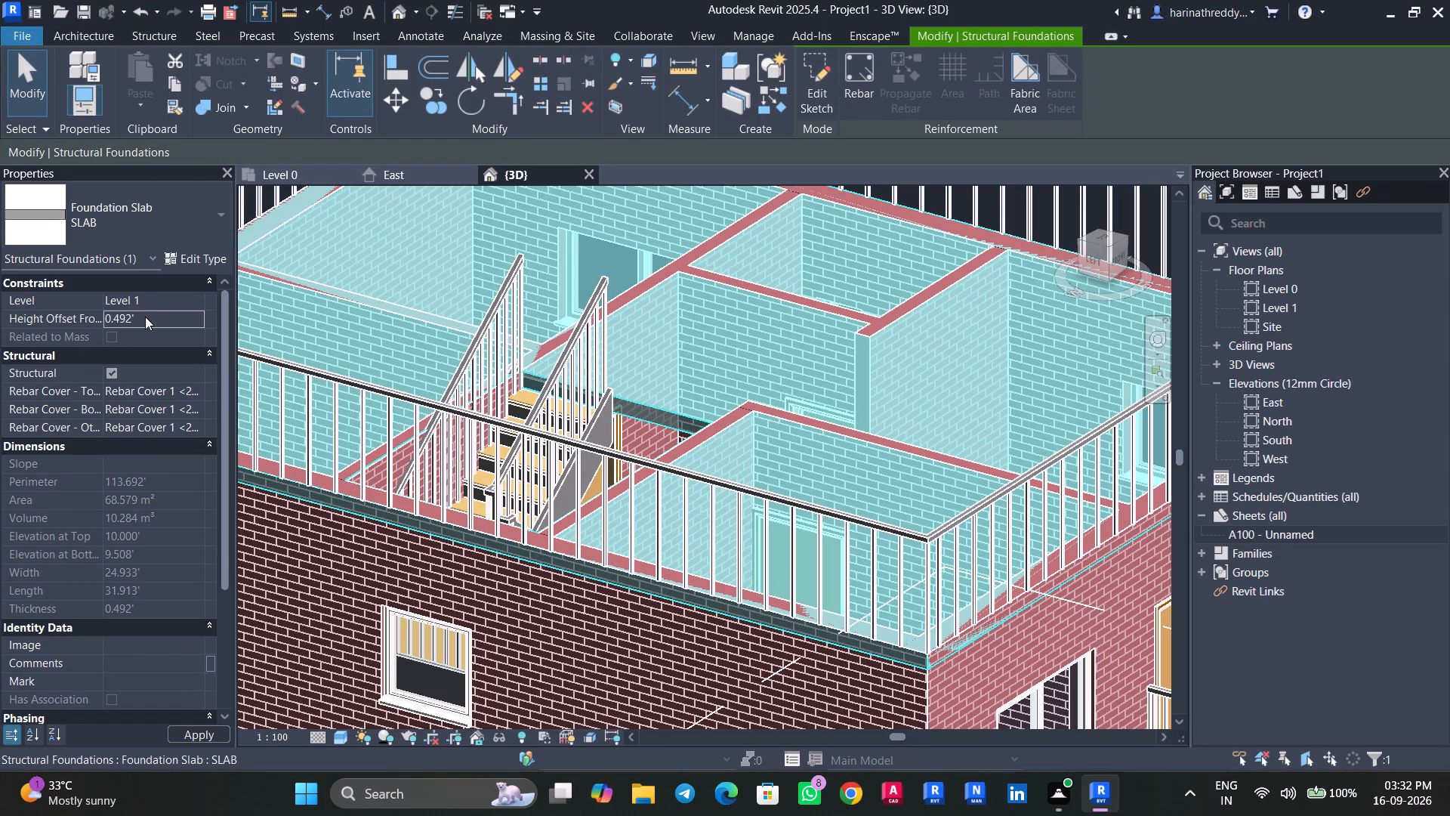
{"action": "key", "text": "Escape"}
{"action": "key", "text": "Escape"}
Set the 3D view's visual style to Realistic.
{"action": "scroll", "coordinate": [930, 388], "scroll_direction": "down", "scroll_amount": 4}
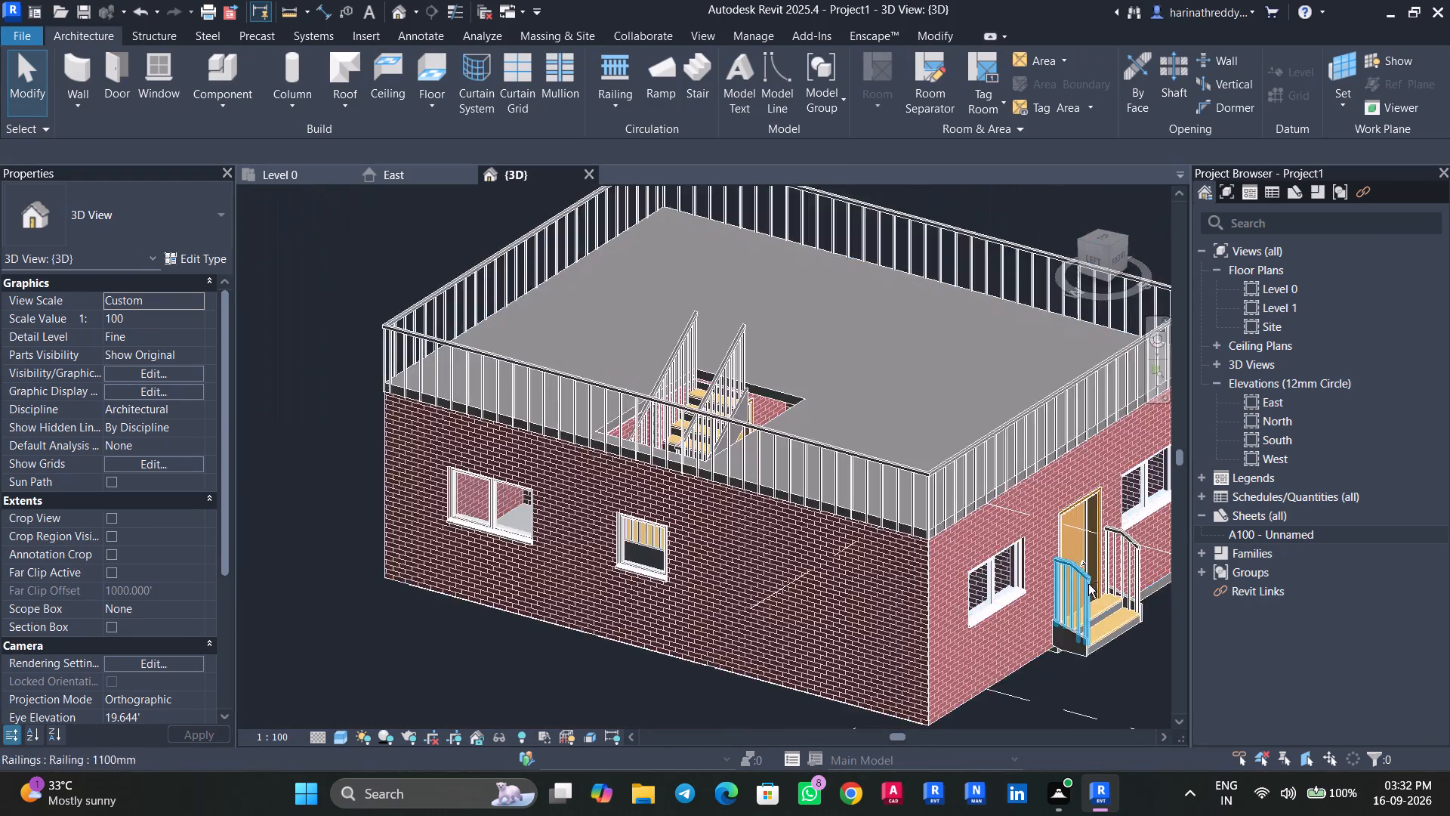
{"action": "middle_click_drag", "start_coordinate": [1079, 589], "coordinate": [1041, 478], "text": "shift"}
{"action": "scroll", "coordinate": [930, 400], "scroll_direction": "up", "scroll_amount": 3}
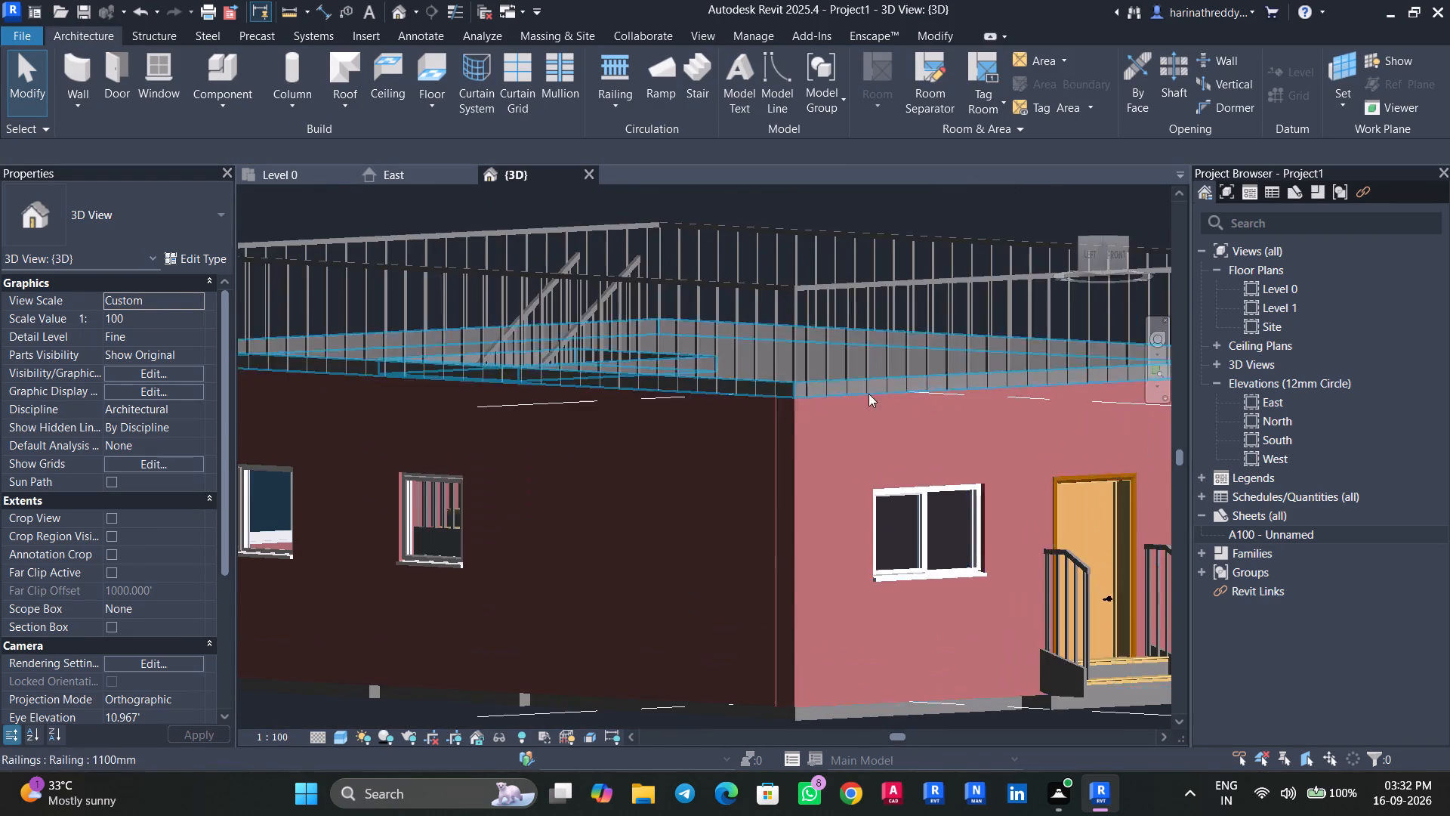
{"action": "left_click", "coordinate": [818, 402]}
{"action": "key", "text": "Escape"}
{"action": "left_click", "coordinate": [722, 467]}
{"action": "scroll", "coordinate": [722, 467], "scroll_direction": "down", "scroll_amount": 4}
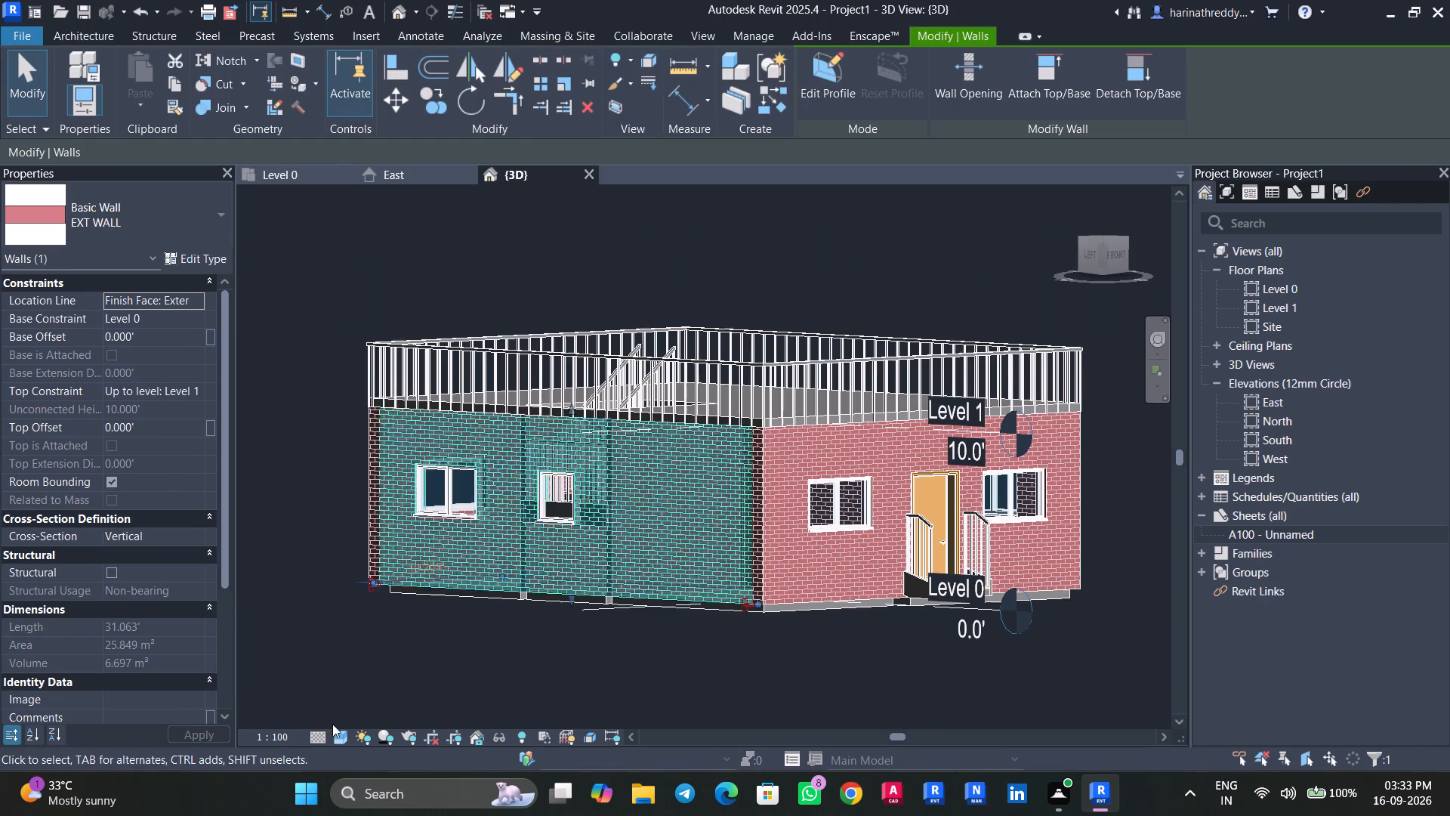
{"action": "key", "text": "Escape"}
{"action": "left_click", "coordinate": [341, 741]}
{"action": "left_click", "coordinate": [347, 724]}
Assign the Concrete Masonry Units _High Density material to the structure layer of the Level 1 slab's SLAB type.
{"action": "middle_click_drag", "start_coordinate": [575, 585], "coordinate": [534, 741], "text": "shift"}
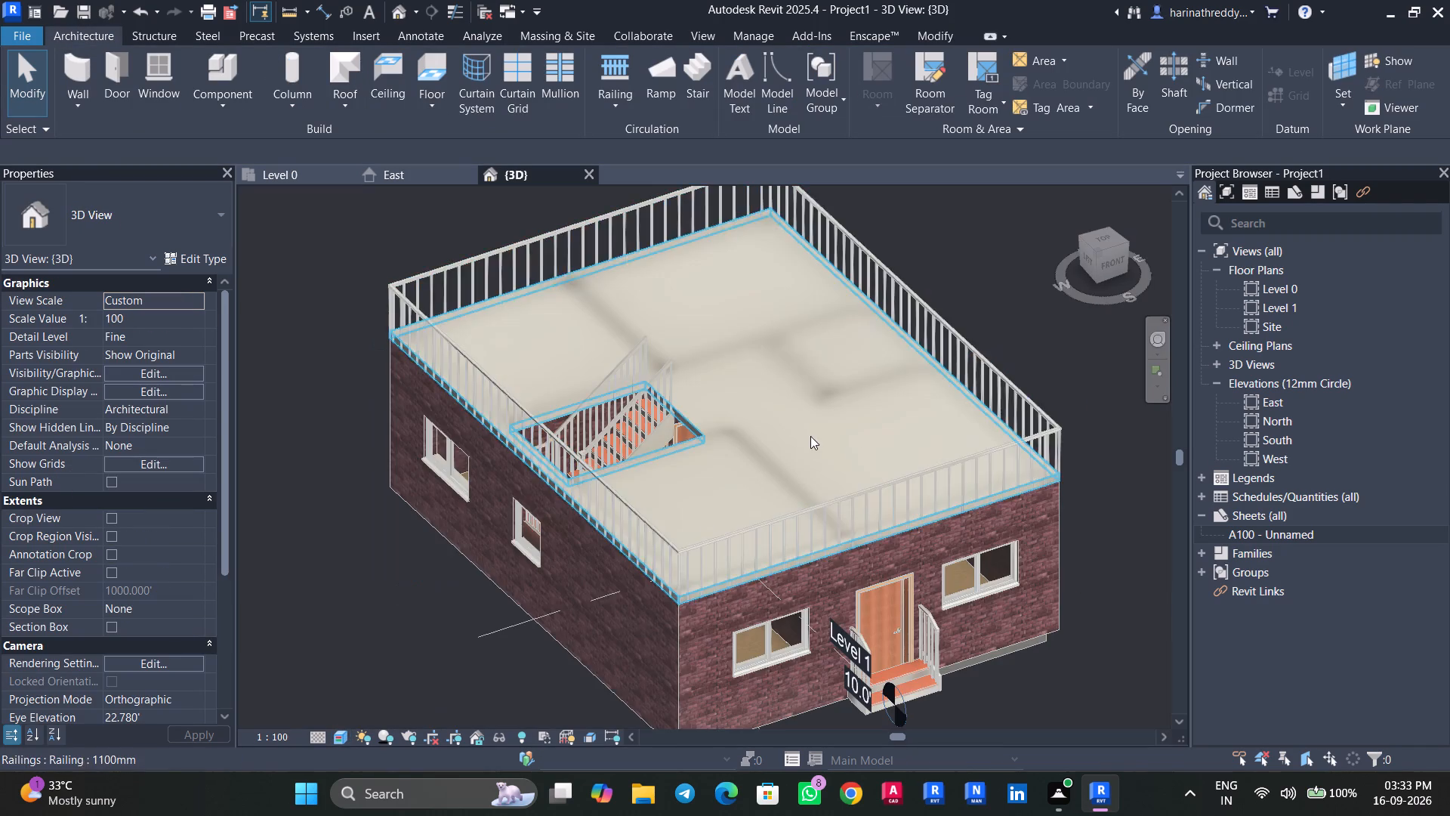
{"action": "scroll", "coordinate": [810, 436], "scroll_direction": "up", "scroll_amount": 6}
{"action": "scroll", "coordinate": [831, 431], "scroll_direction": "down", "scroll_amount": 1}
{"action": "scroll", "coordinate": [831, 431], "scroll_direction": "up", "scroll_amount": 2}
{"action": "scroll", "coordinate": [677, 497], "scroll_direction": "down", "scroll_amount": 8}
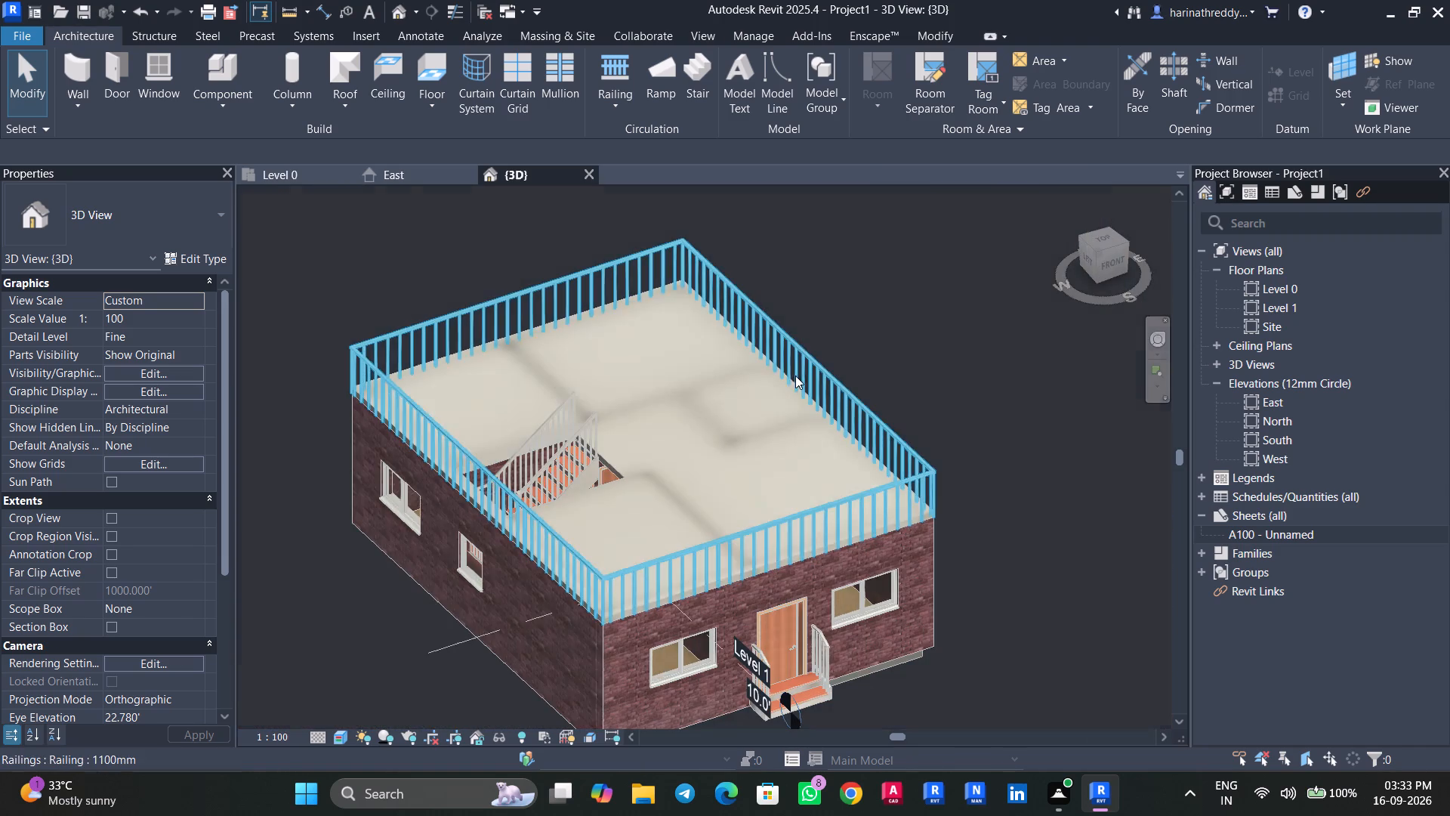
{"action": "left_click", "coordinate": [786, 388]}
{"action": "left_click", "coordinate": [172, 263]}
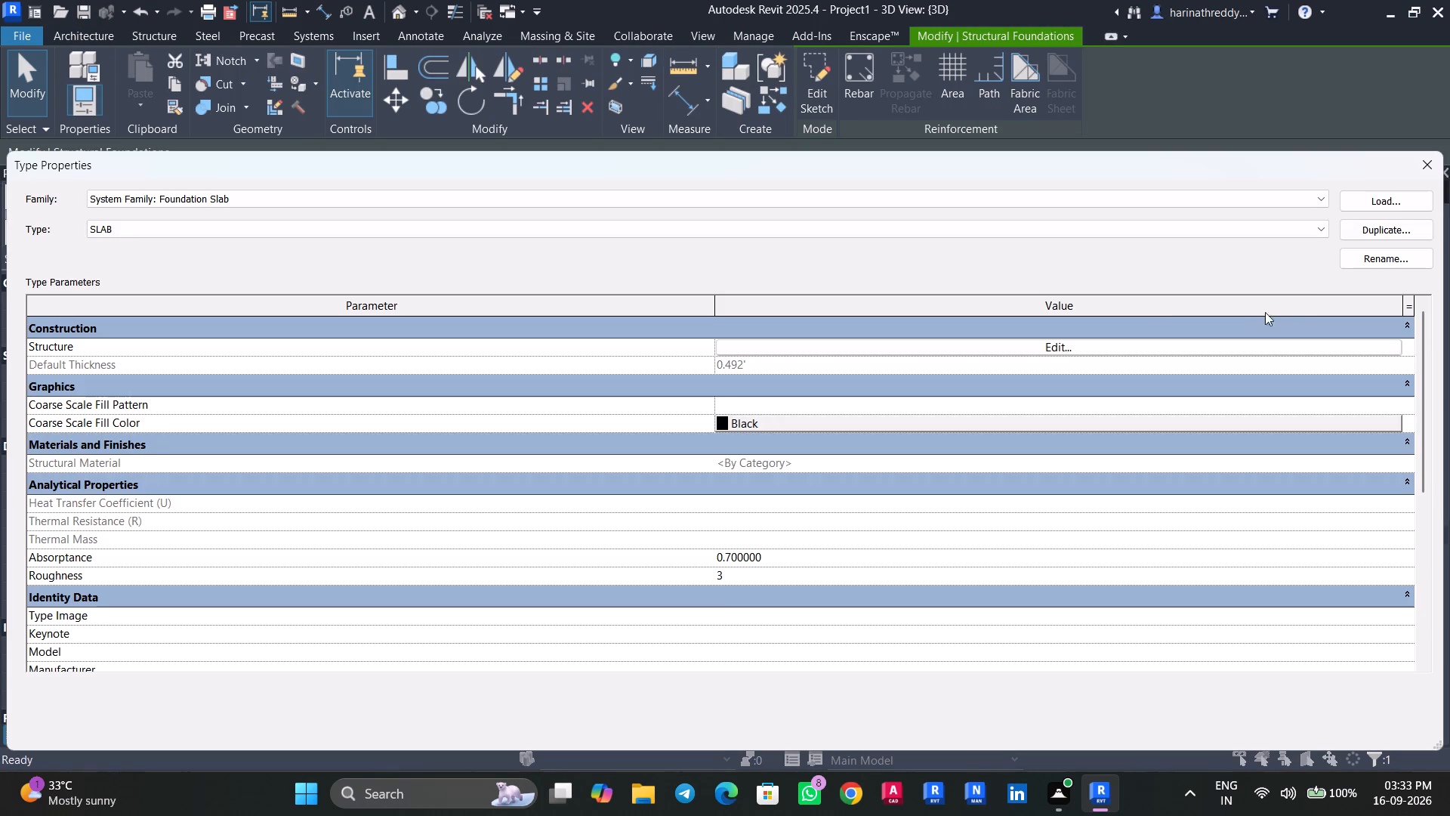
{"action": "left_click", "coordinate": [1300, 342]}
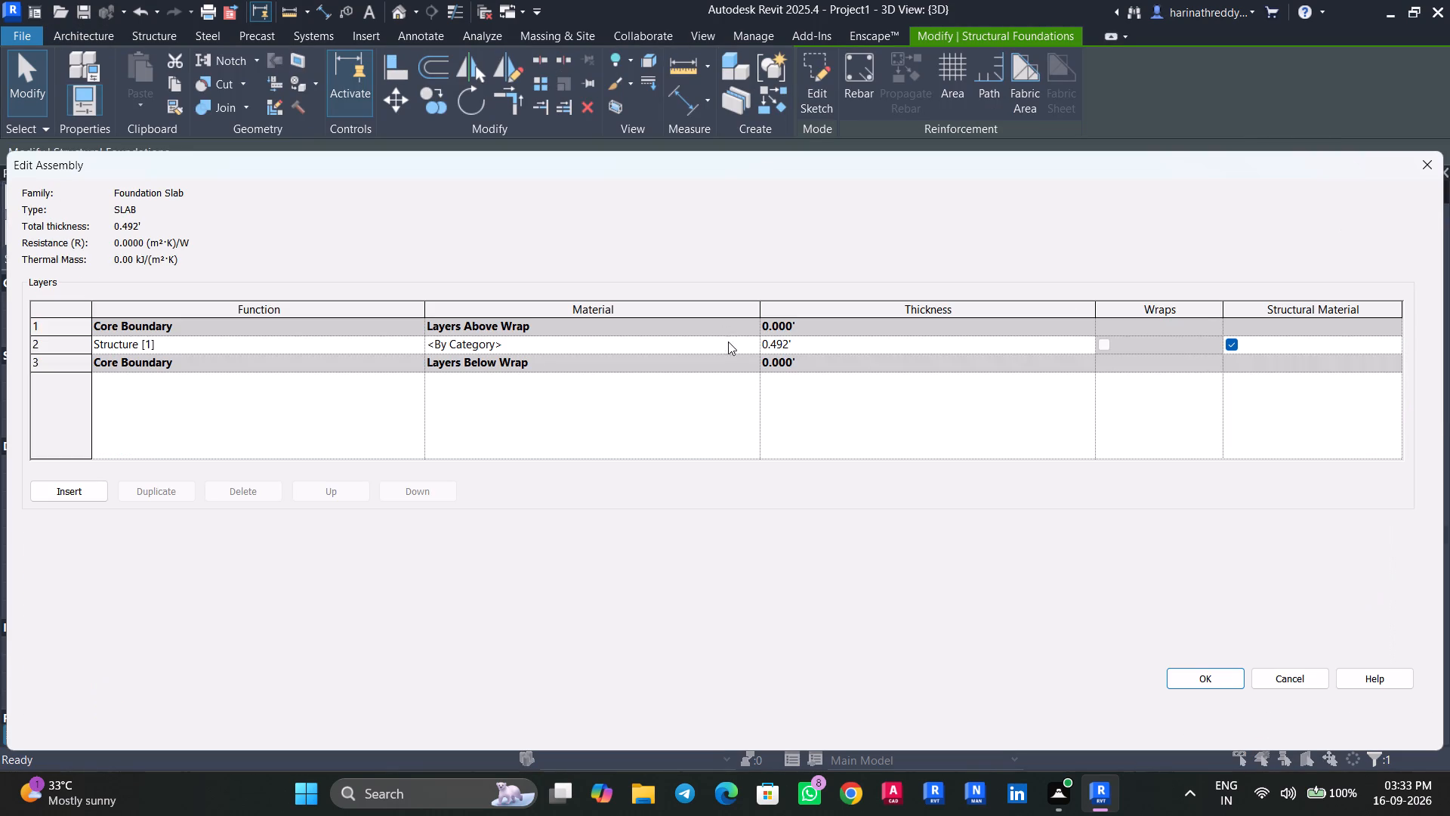
{"action": "left_click", "coordinate": [755, 348]}
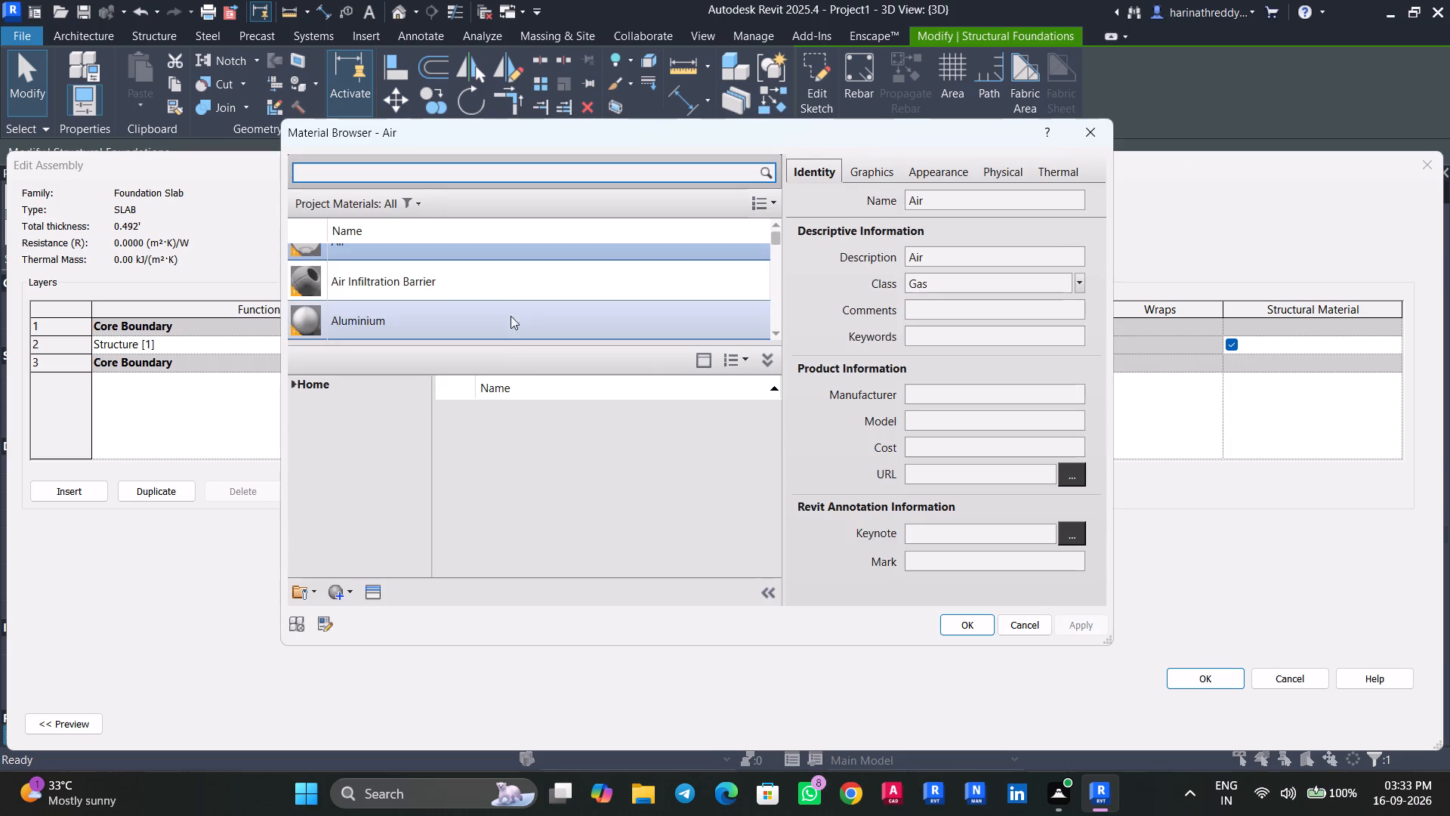
{"action": "scroll", "coordinate": [512, 301], "scroll_direction": "down", "scroll_amount": 17}
{"action": "scroll", "coordinate": [513, 300], "scroll_direction": "up", "scroll_amount": 2}
{"action": "scroll", "coordinate": [513, 316], "scroll_direction": "down", "scroll_amount": 1}
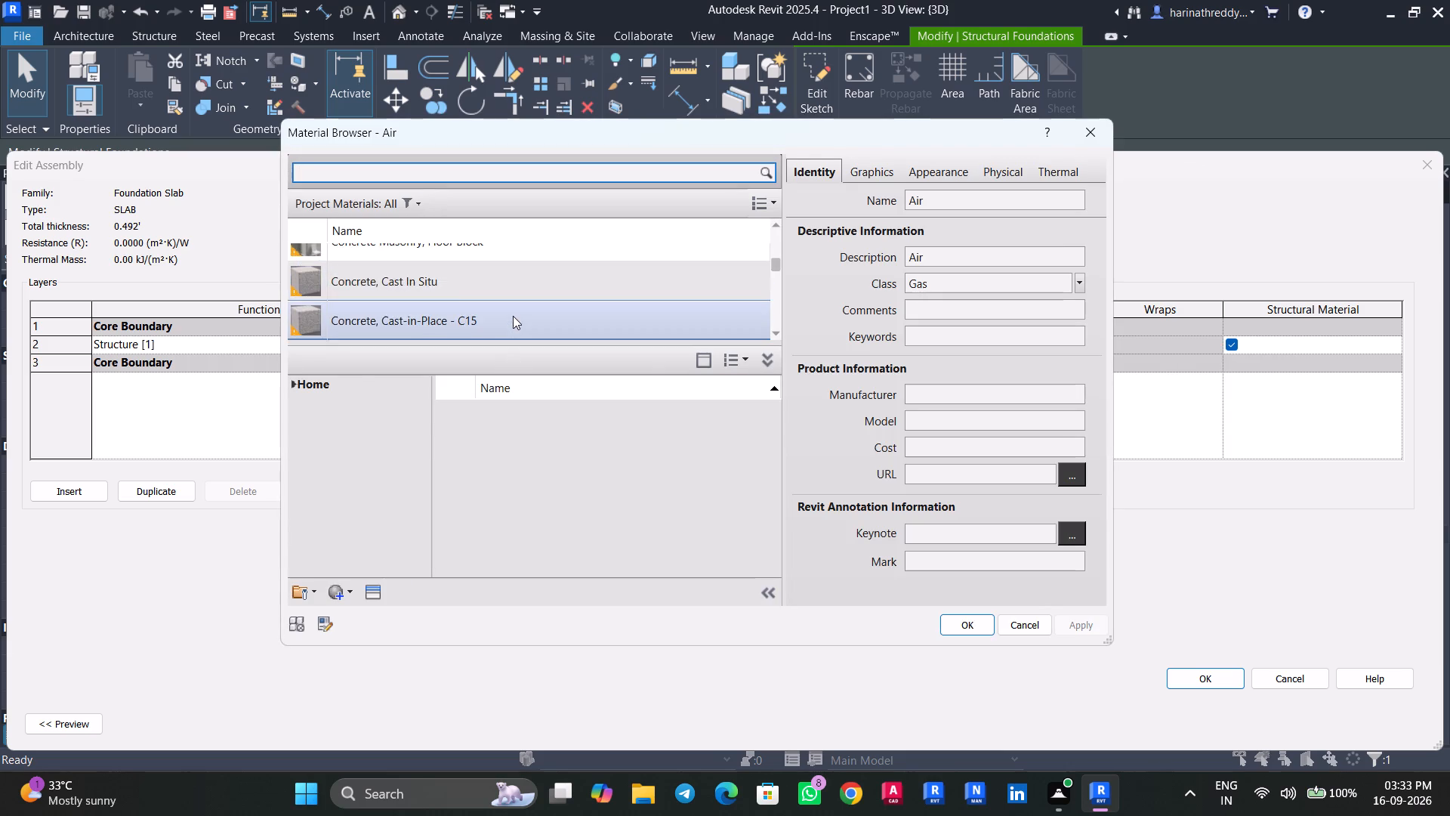
{"action": "scroll", "coordinate": [521, 288], "scroll_direction": "up", "scroll_amount": 1}
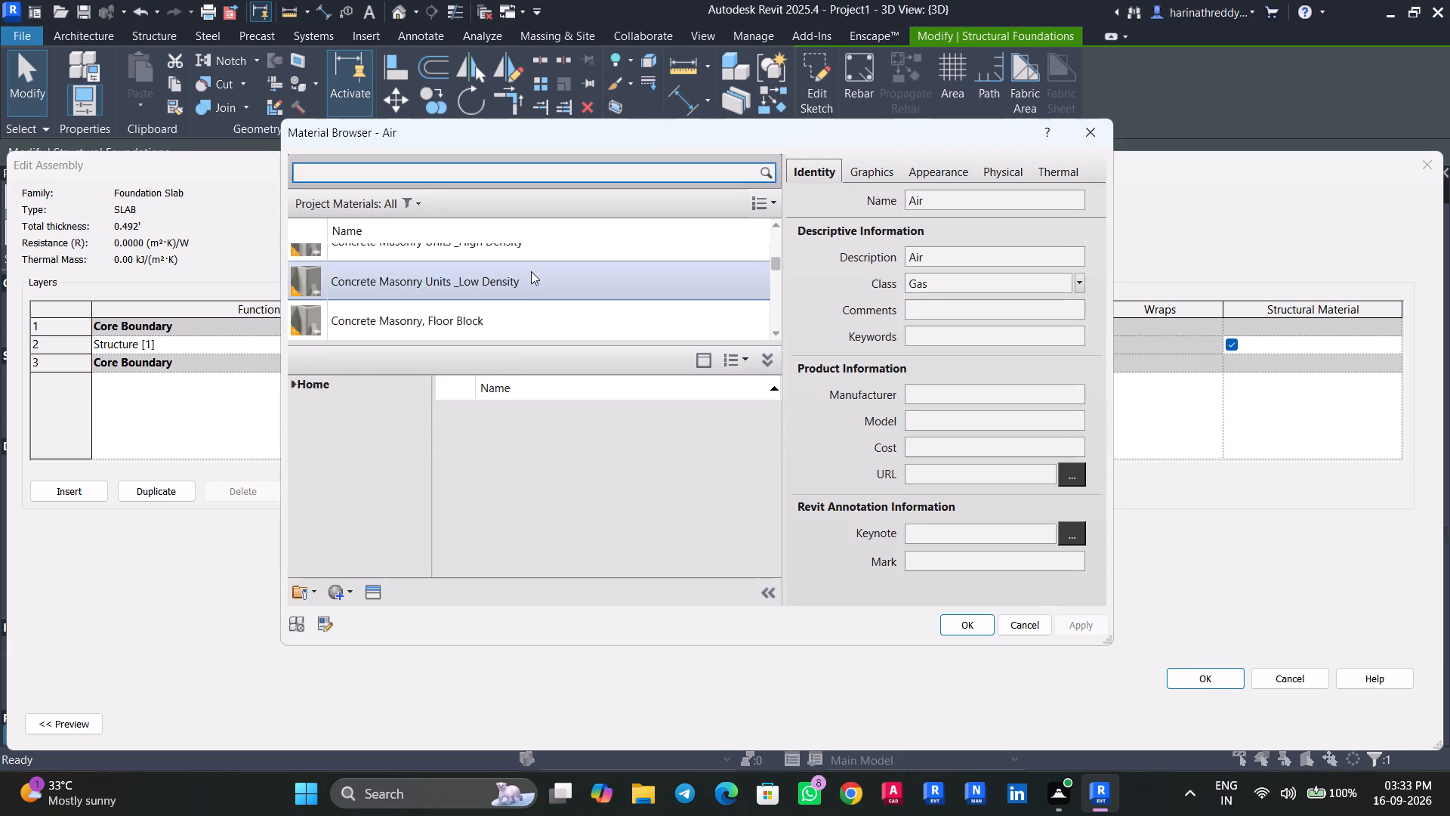
{"action": "scroll", "coordinate": [531, 268], "scroll_direction": "up", "scroll_amount": 1}
{"action": "scroll", "coordinate": [530, 304], "scroll_direction": "down", "scroll_amount": 1}
{"action": "scroll", "coordinate": [530, 304], "scroll_direction": "up", "scroll_amount": 1}
{"action": "scroll", "coordinate": [530, 304], "scroll_direction": "down", "scroll_amount": 1}
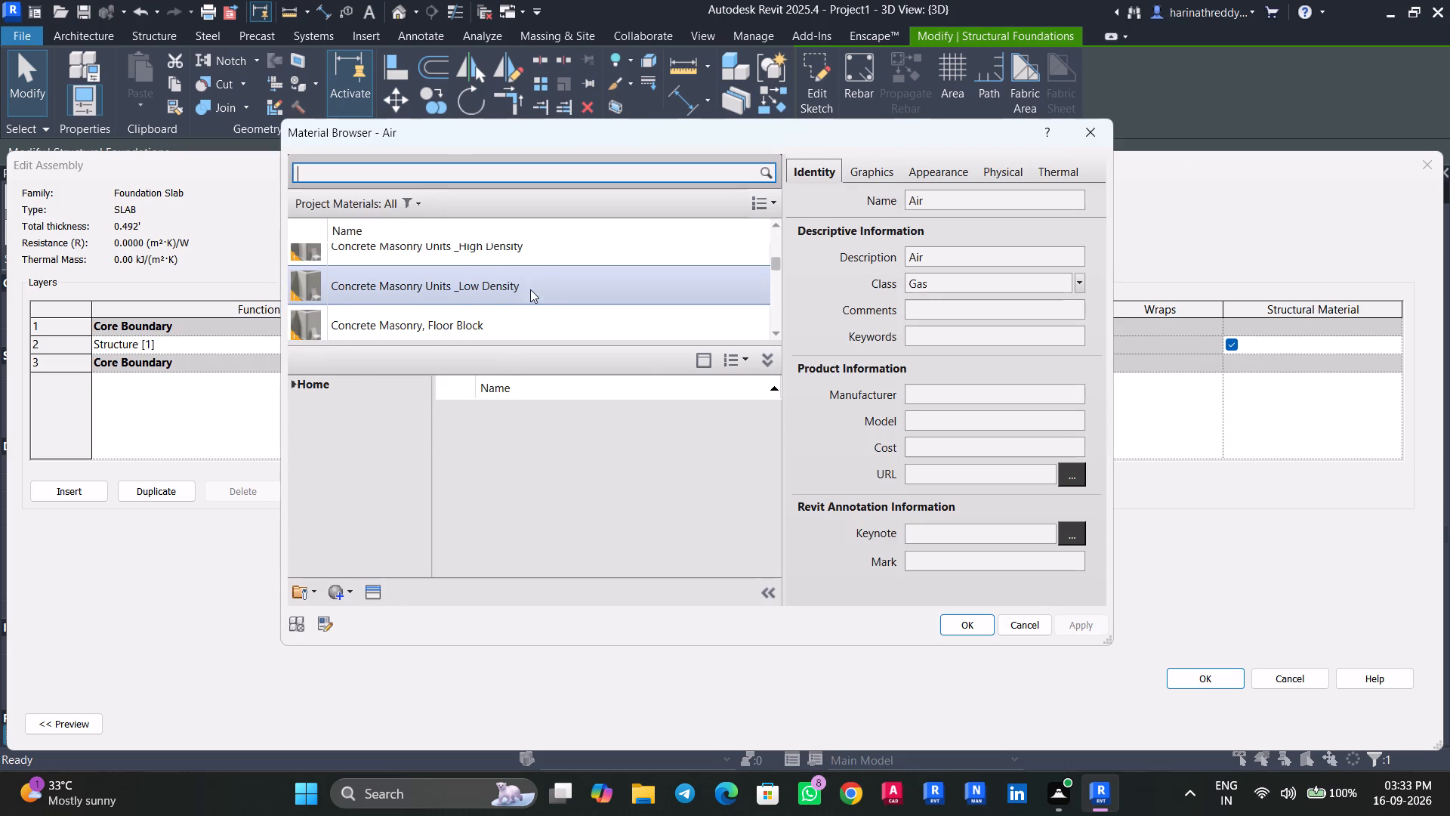
{"action": "left_click", "coordinate": [538, 266]}
{"action": "left_click", "coordinate": [950, 620]}
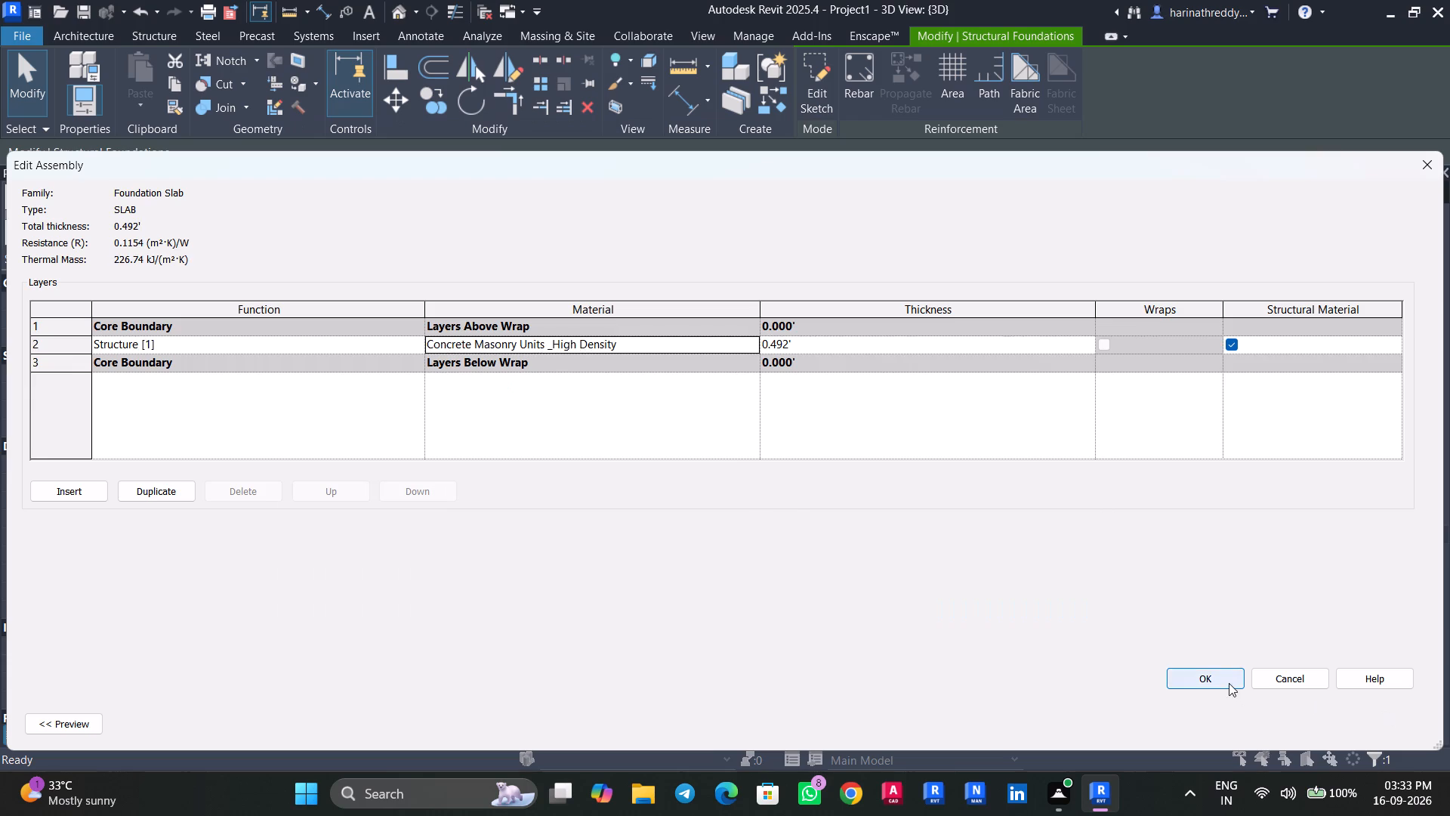
{"action": "left_click", "coordinate": [1229, 683]}
{"action": "left_click", "coordinate": [1387, 731]}
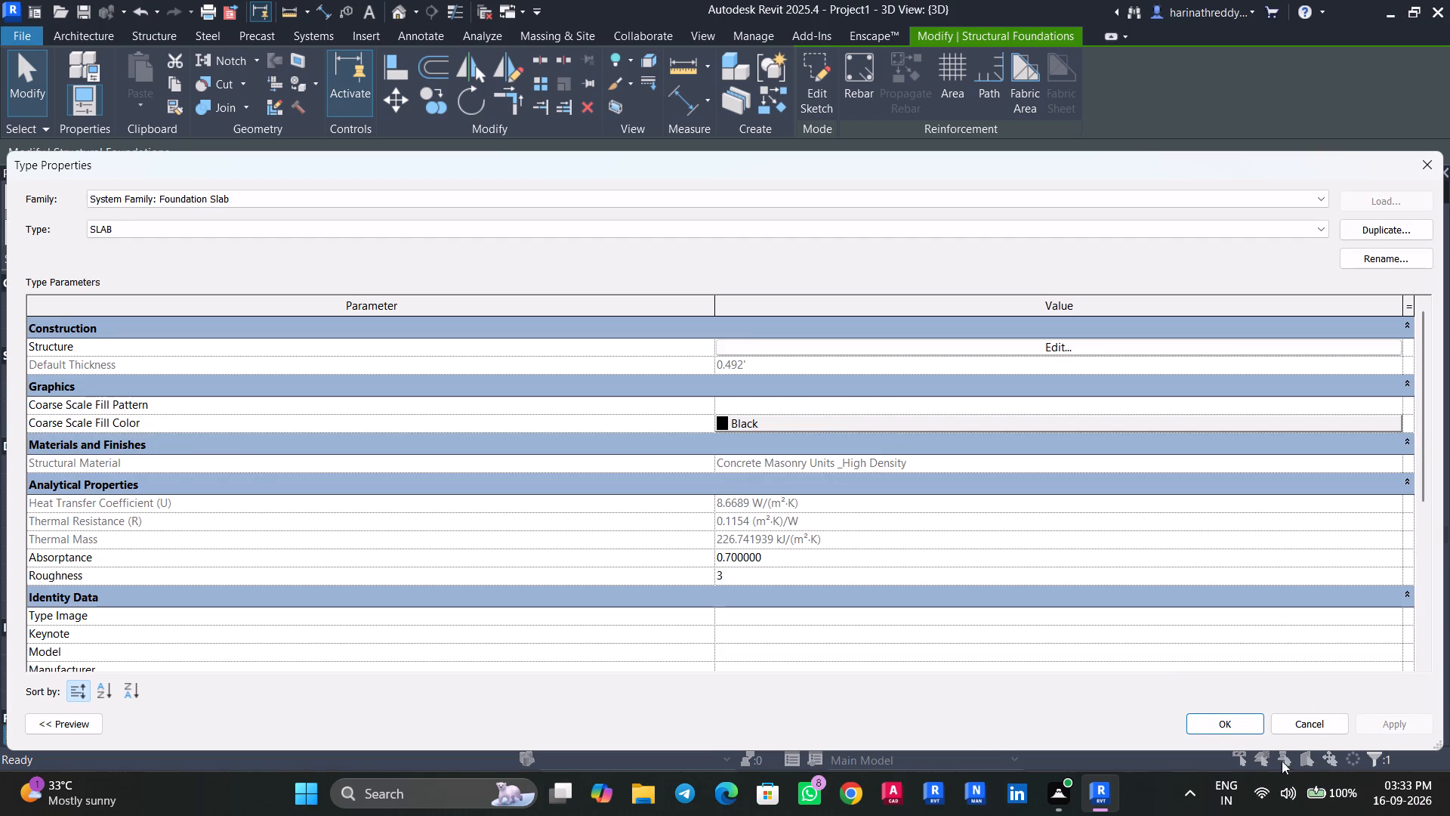
{"action": "left_click", "coordinate": [1248, 721]}
{"action": "key", "text": "Escape"}
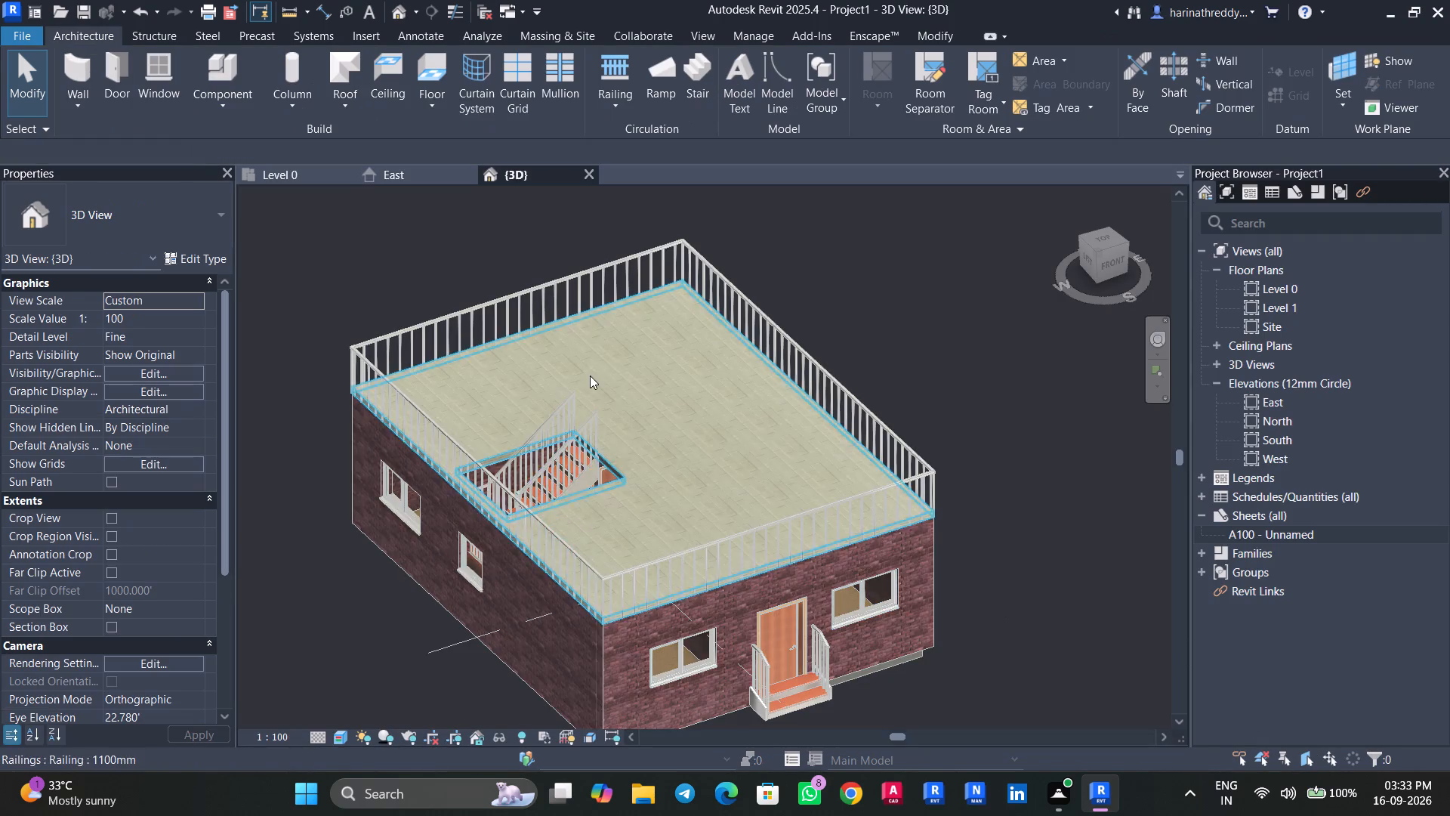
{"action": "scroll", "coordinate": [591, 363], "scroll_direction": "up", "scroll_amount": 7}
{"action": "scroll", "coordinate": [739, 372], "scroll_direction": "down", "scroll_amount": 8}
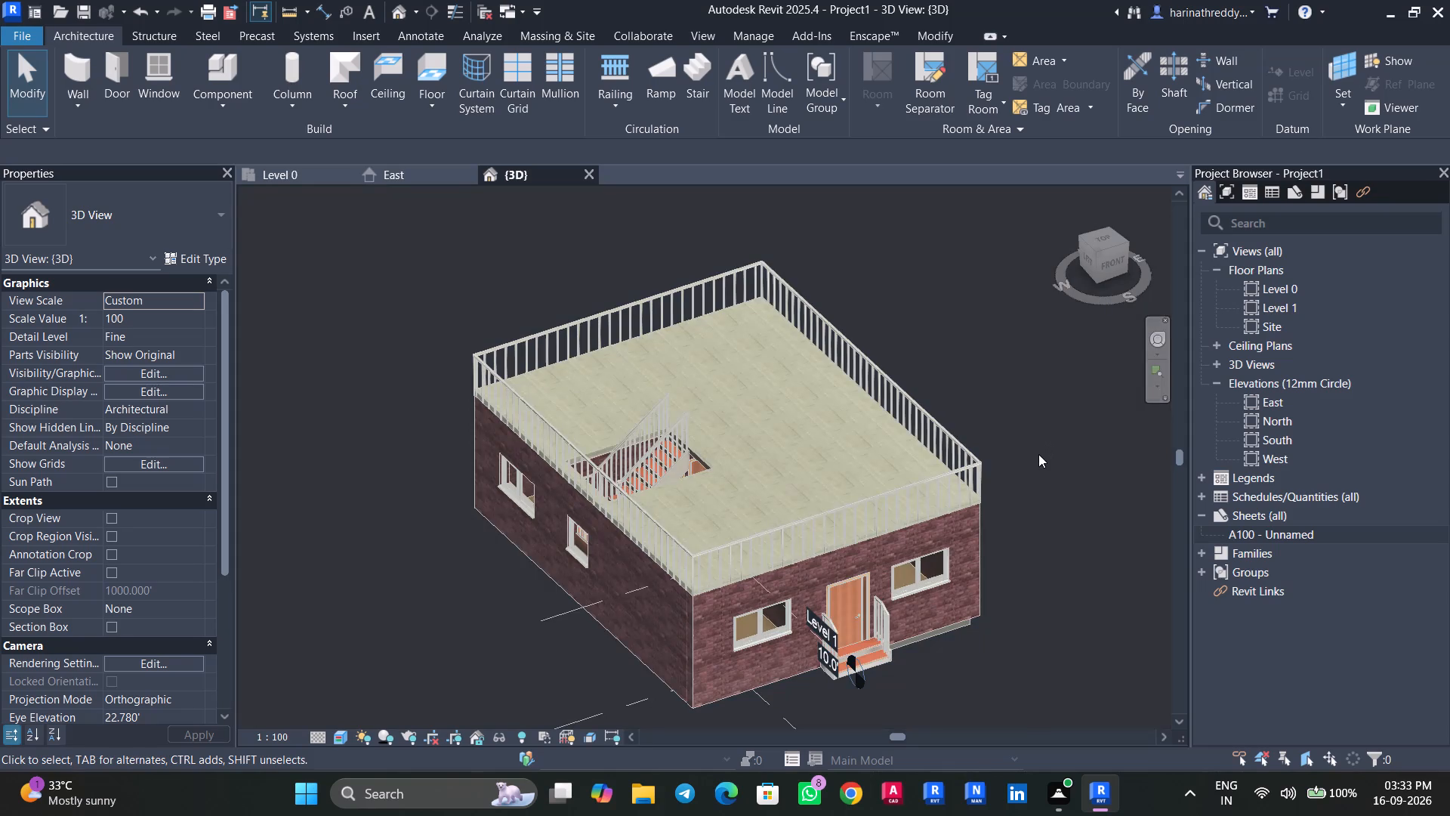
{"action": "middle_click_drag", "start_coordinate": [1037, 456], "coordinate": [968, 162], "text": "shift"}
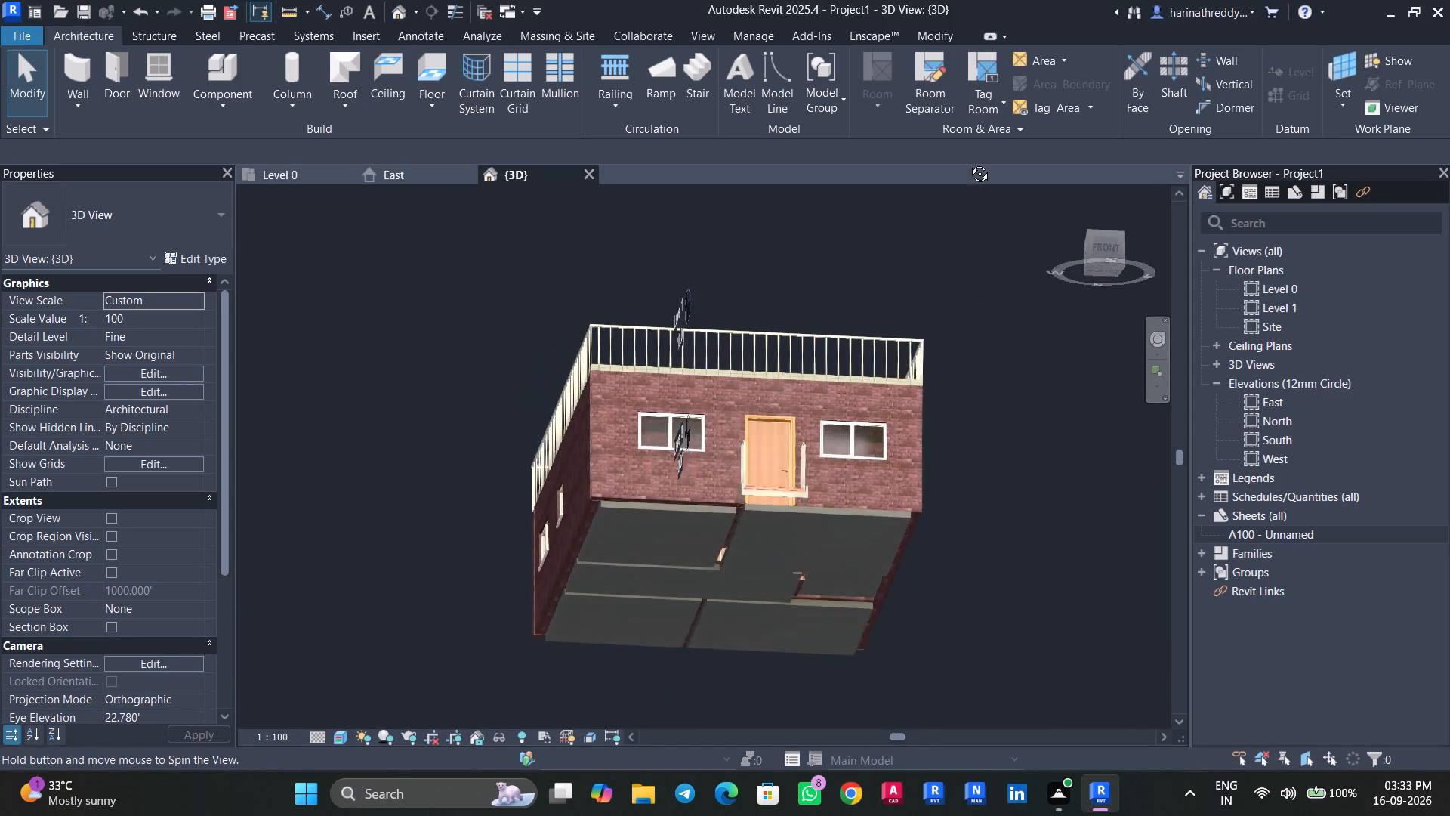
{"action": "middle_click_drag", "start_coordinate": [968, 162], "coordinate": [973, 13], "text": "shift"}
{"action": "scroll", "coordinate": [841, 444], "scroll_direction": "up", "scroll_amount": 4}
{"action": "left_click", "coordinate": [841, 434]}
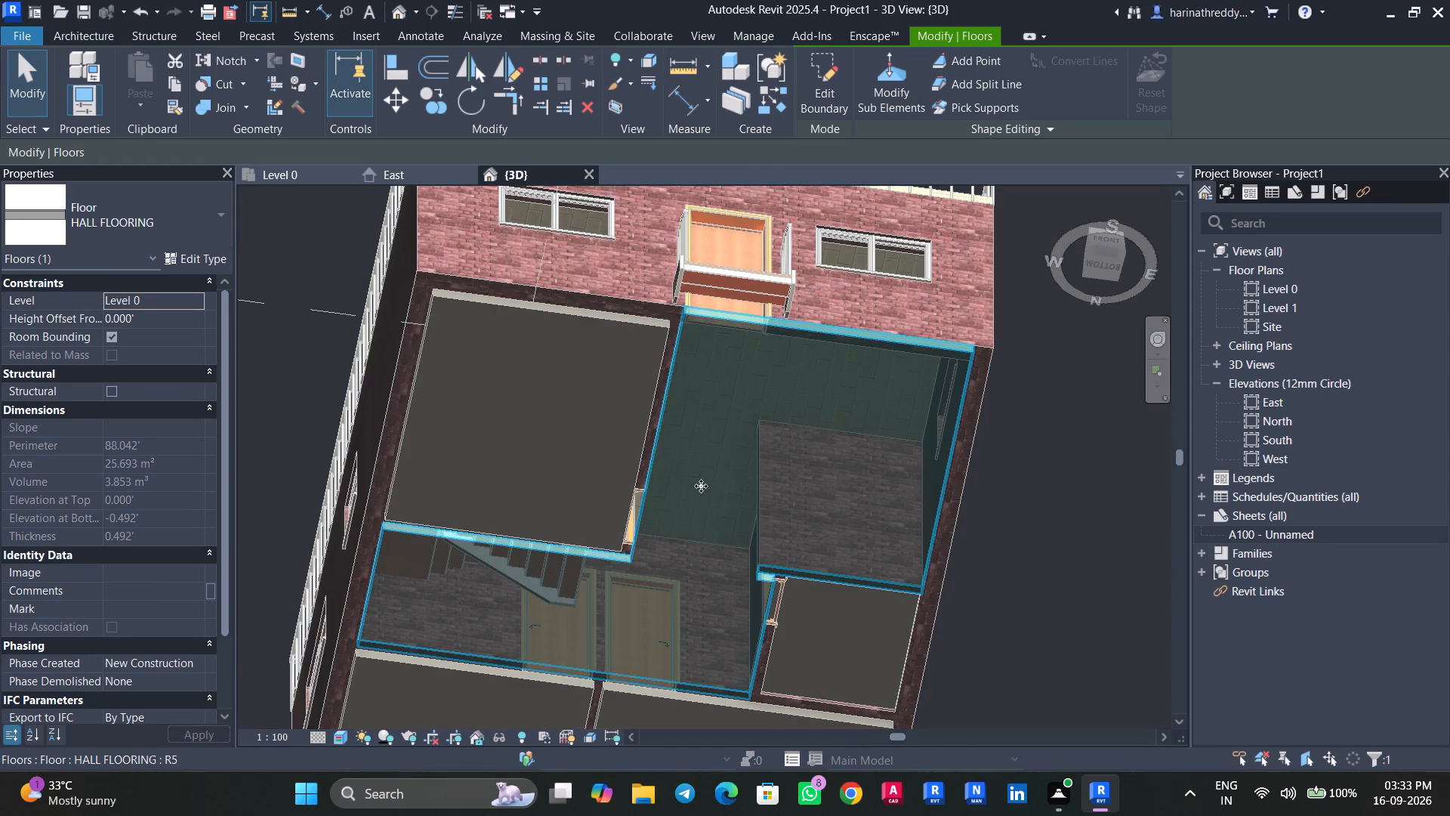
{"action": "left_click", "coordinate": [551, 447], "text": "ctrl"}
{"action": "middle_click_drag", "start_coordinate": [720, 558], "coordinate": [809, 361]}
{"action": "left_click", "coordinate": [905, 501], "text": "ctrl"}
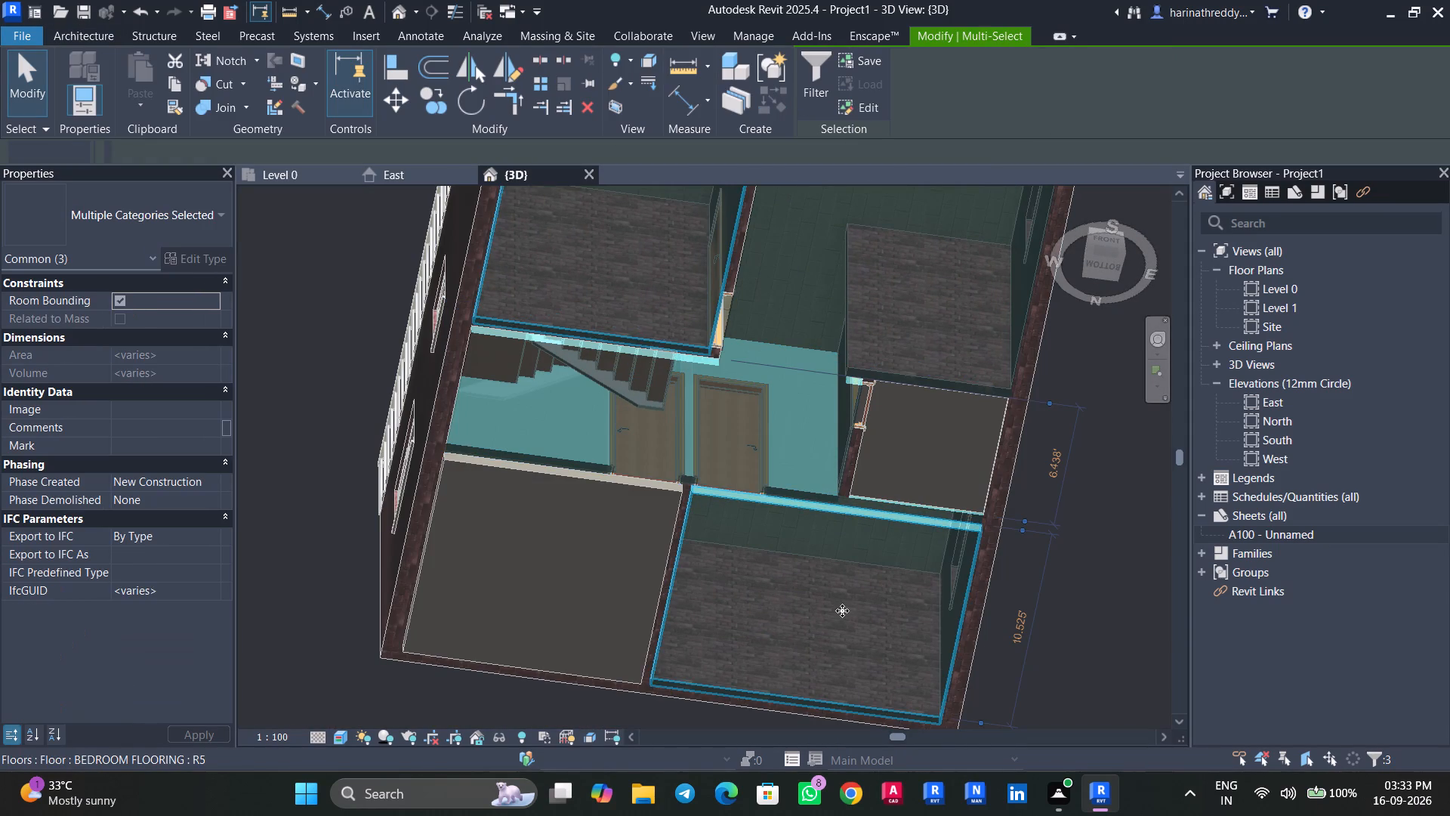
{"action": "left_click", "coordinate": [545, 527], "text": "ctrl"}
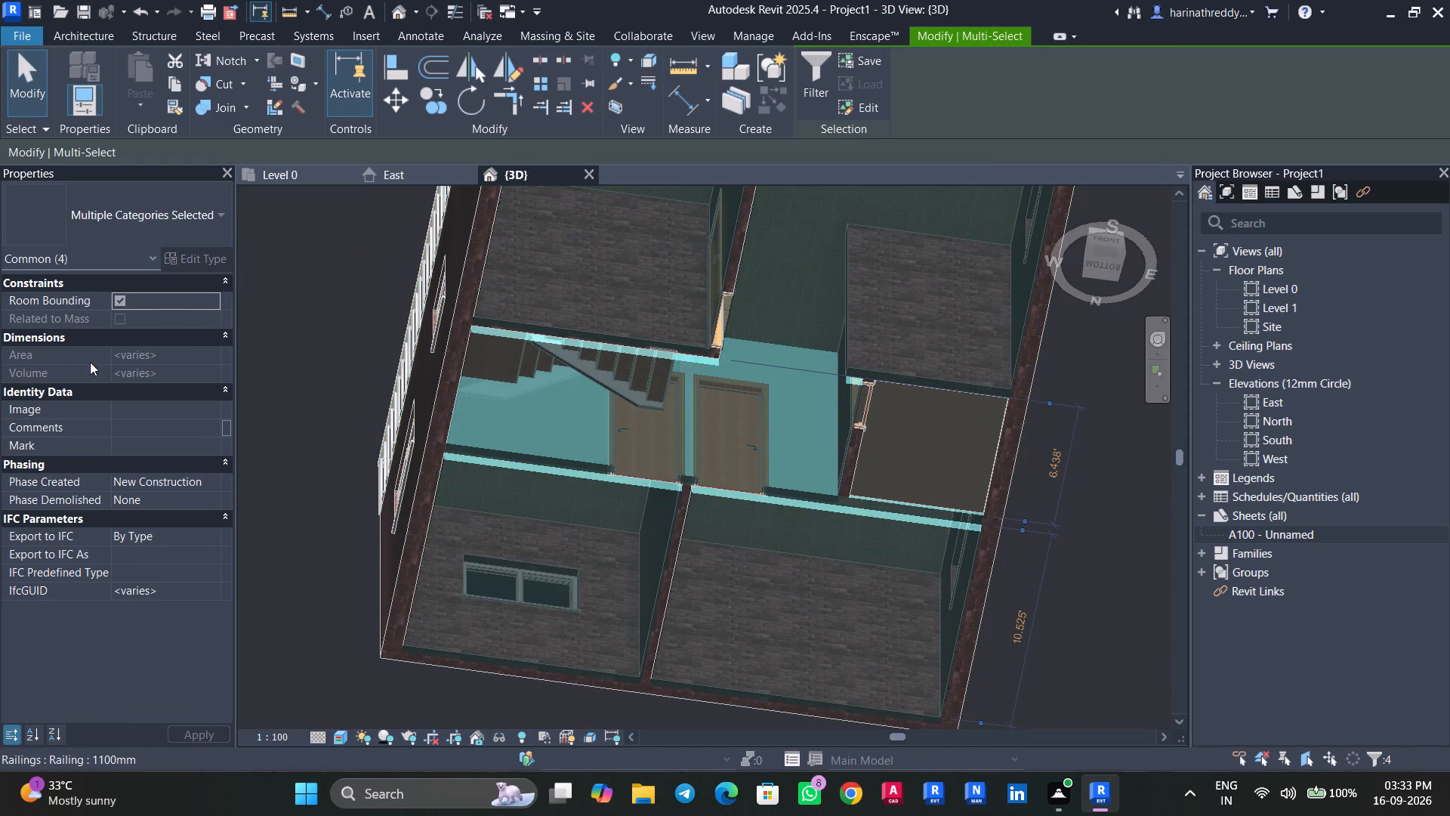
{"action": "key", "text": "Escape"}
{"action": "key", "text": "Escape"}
Examine the Level 0 floor plan, checking the room layout and the entry against the PDF underlay.
{"action": "left_click", "coordinate": [291, 178]}
{"action": "scroll", "coordinate": [711, 599], "scroll_direction": "down", "scroll_amount": 2}
{"action": "scroll", "coordinate": [711, 599], "scroll_direction": "up", "scroll_amount": 1}
{"action": "scroll", "coordinate": [711, 599], "scroll_direction": "down", "scroll_amount": 11}
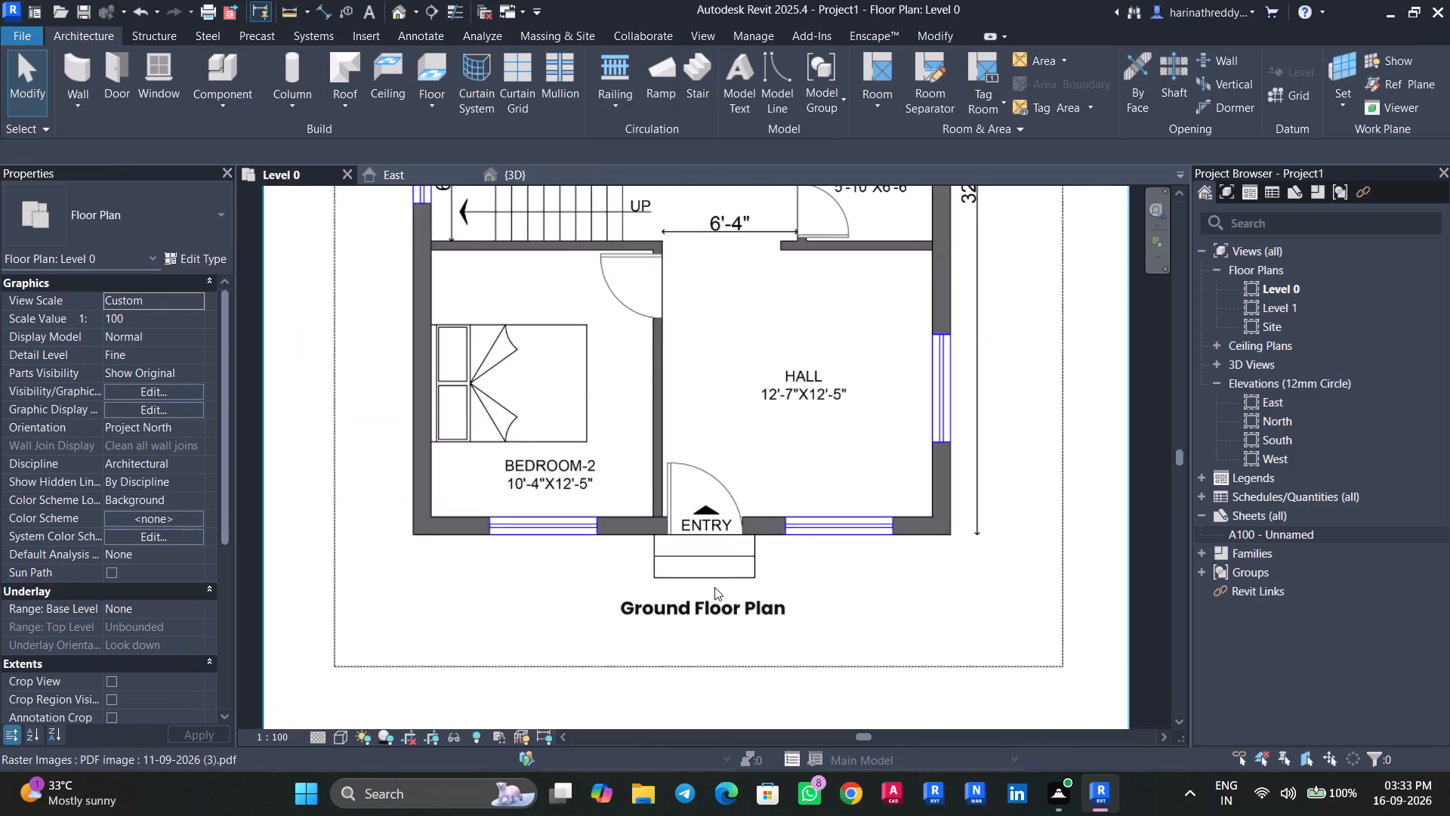
{"action": "scroll", "coordinate": [714, 587], "scroll_direction": "down", "scroll_amount": 3}
{"action": "scroll", "coordinate": [714, 587], "scroll_direction": "up", "scroll_amount": 1}
{"action": "scroll", "coordinate": [714, 587], "scroll_direction": "down", "scroll_amount": 1}
{"action": "middle_click_drag", "start_coordinate": [658, 311], "coordinate": [675, 462]}
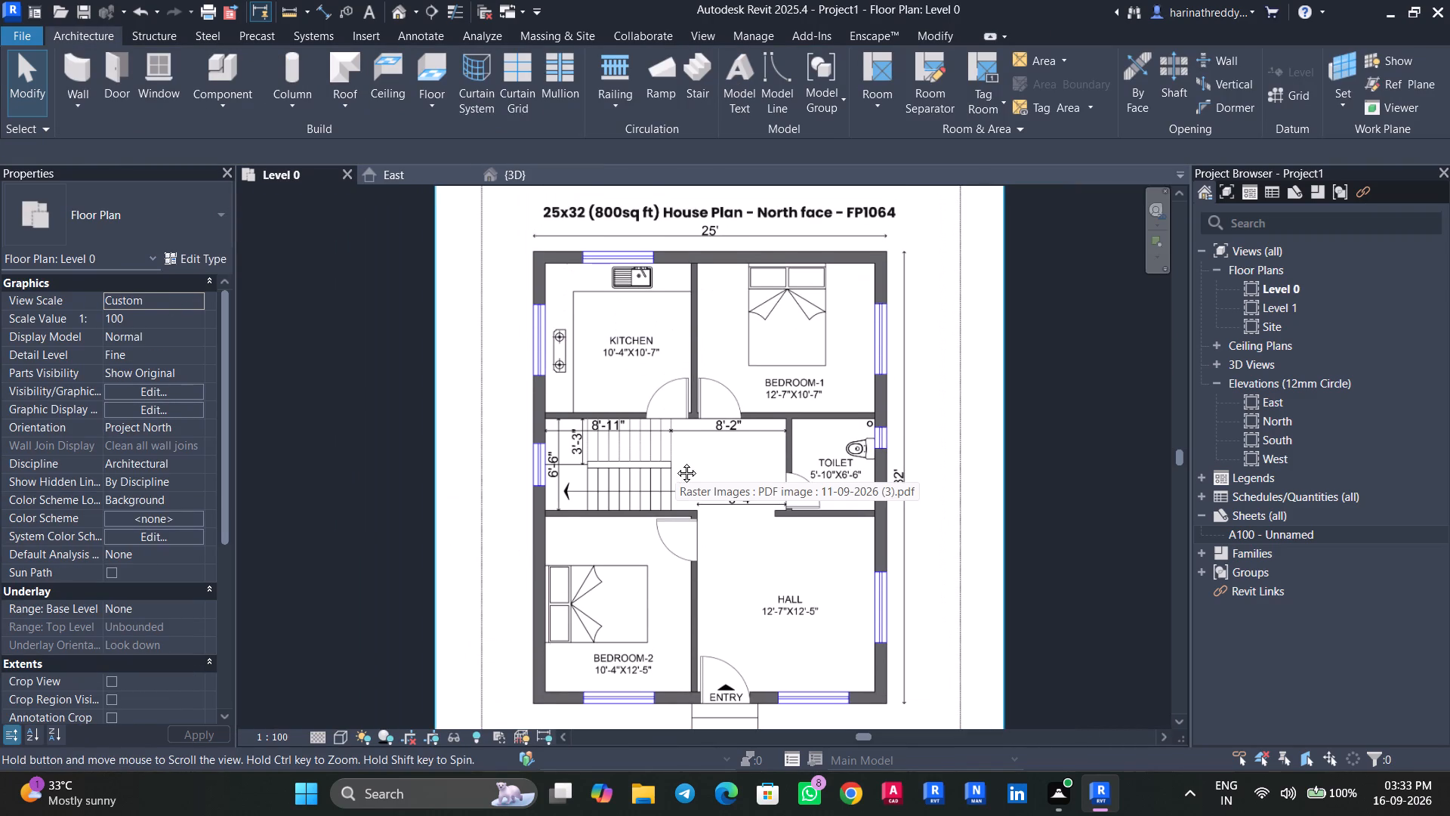
{"action": "middle_click_drag", "start_coordinate": [675, 462], "coordinate": [667, 376]}
Set the height offset of the Level 0 bedroom, hall, toilet and kitchen floors to 150 mm in the 3D view.
{"action": "left_click", "coordinate": [531, 178]}
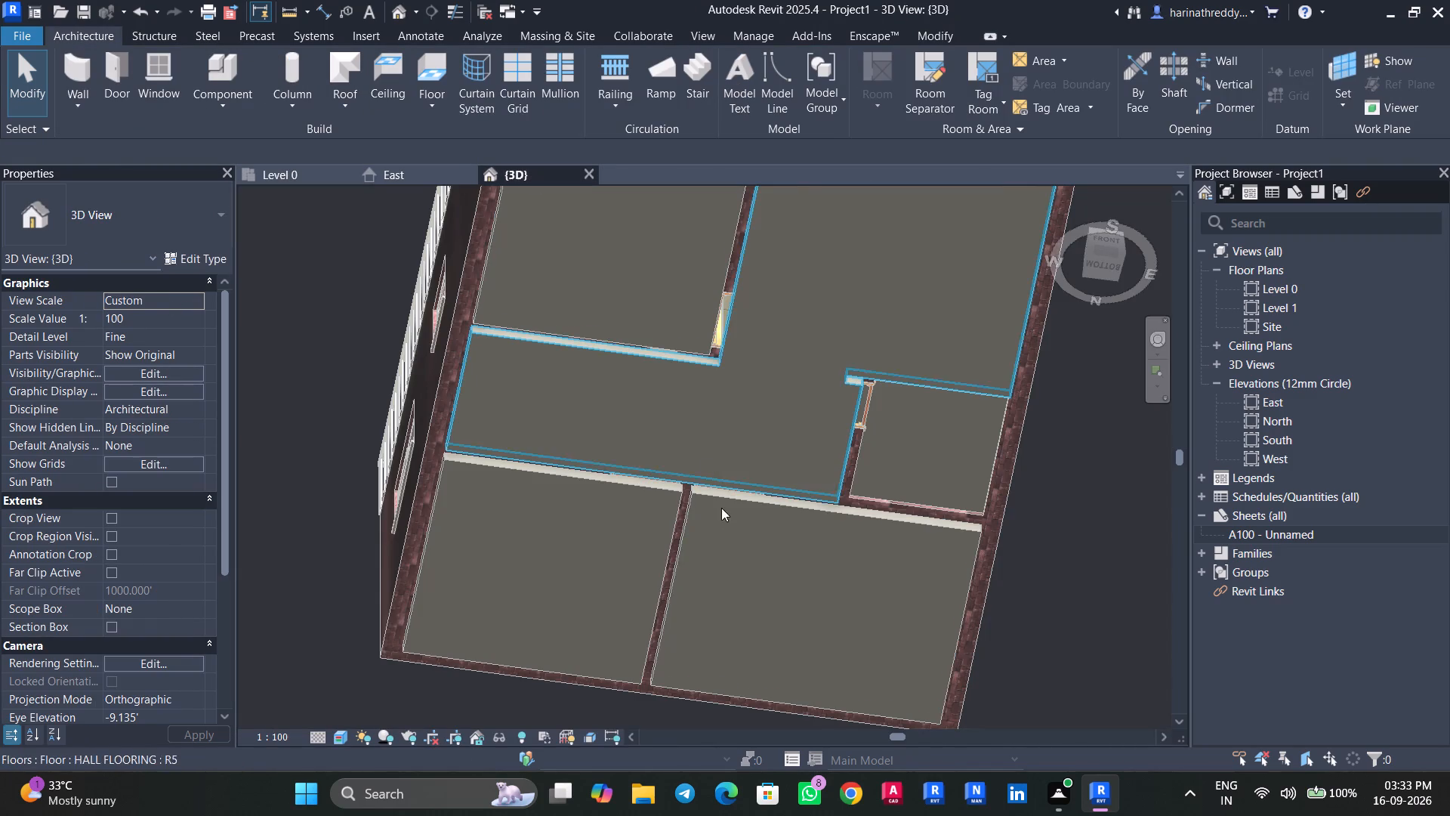
{"action": "left_click", "coordinate": [762, 573]}
{"action": "scroll", "coordinate": [762, 573], "scroll_direction": "down", "scroll_amount": 4}
{"action": "left_click", "coordinate": [815, 389], "text": "ctrl"}
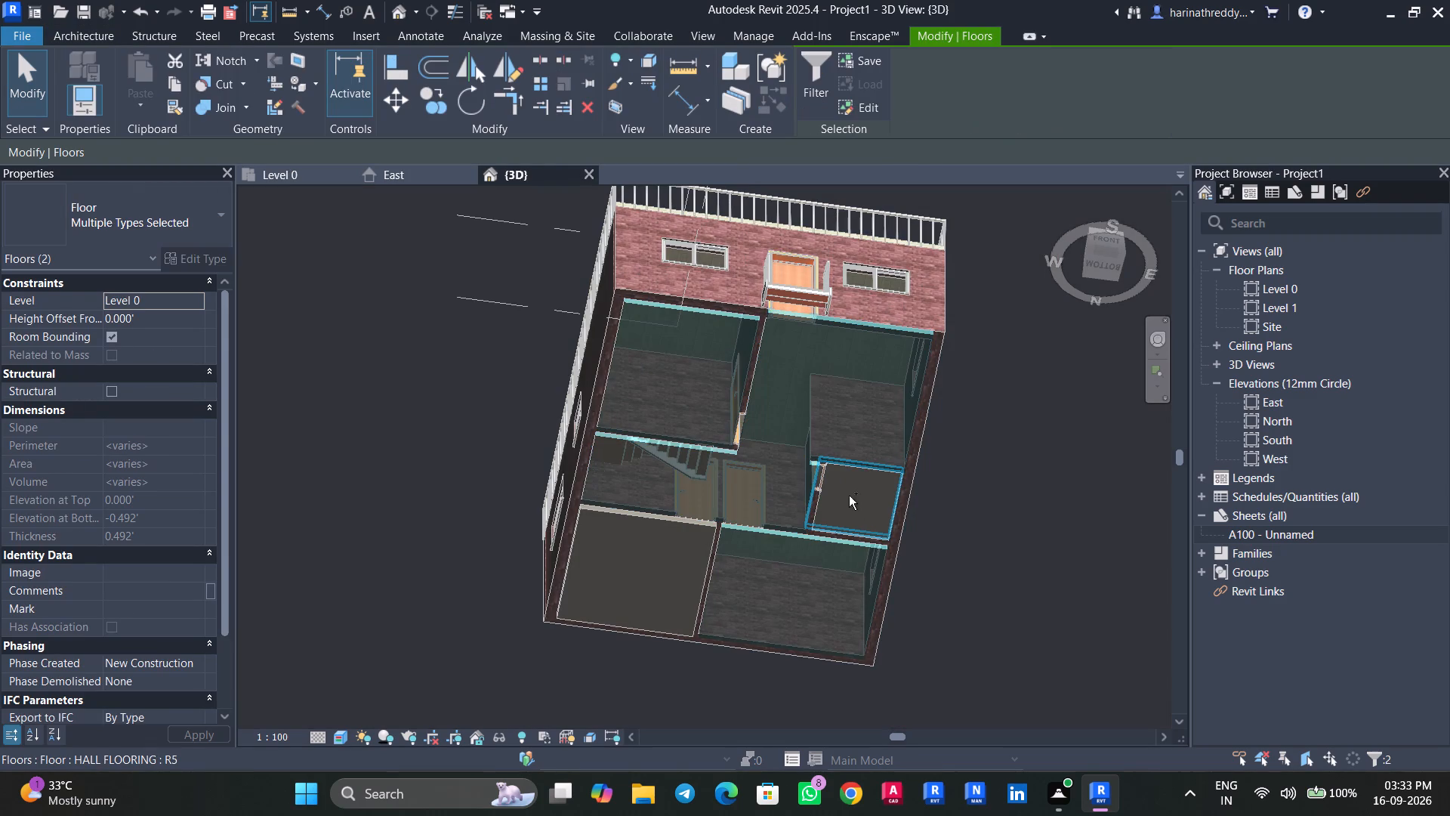
{"action": "left_click", "coordinate": [855, 505], "text": "ctrl"}
{"action": "left_click", "coordinate": [609, 576], "text": "ctrl"}
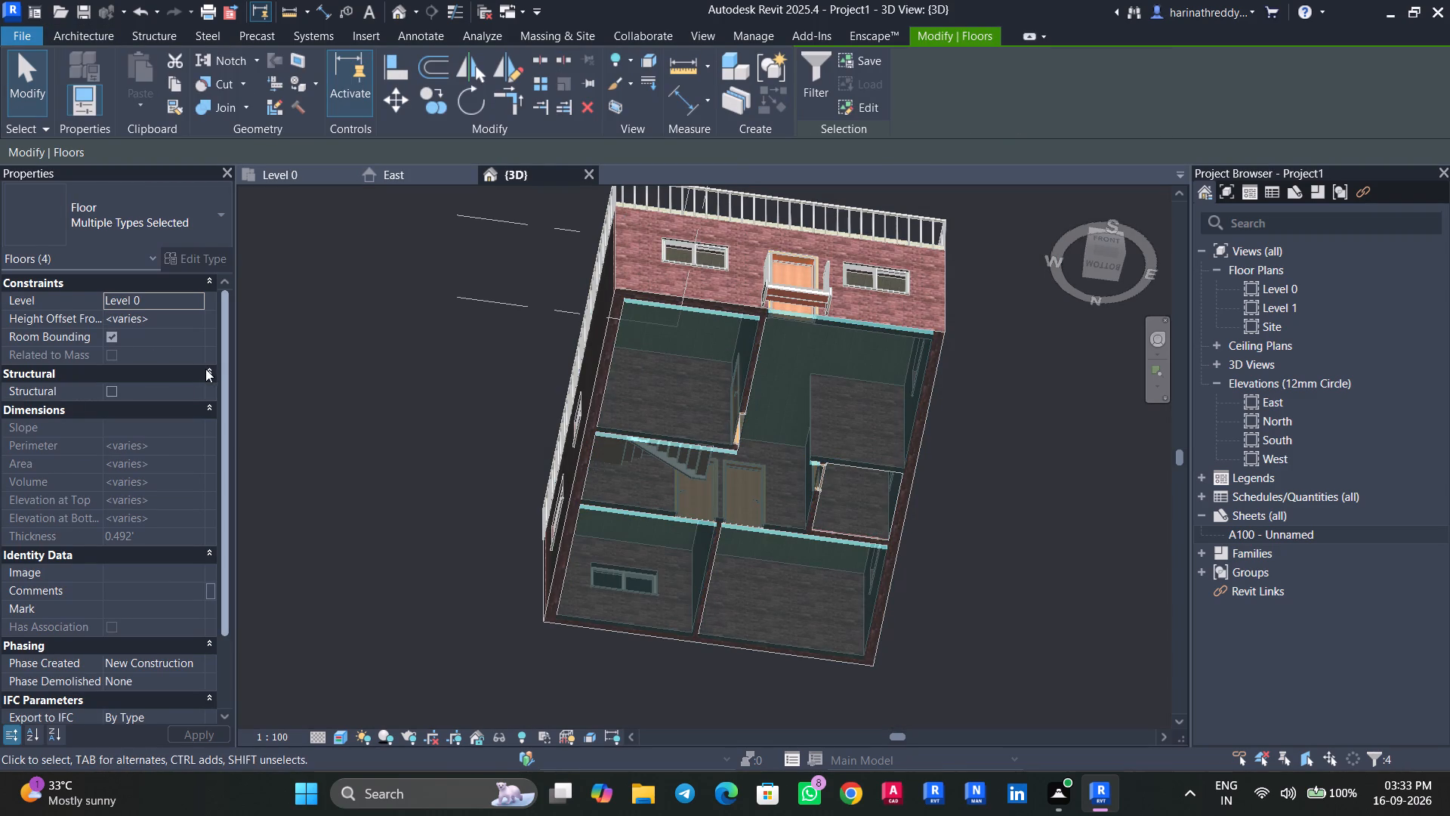
{"action": "left_click", "coordinate": [187, 317]}
{"action": "type", "text": "150"}
{"action": "type", "text": "MM"}
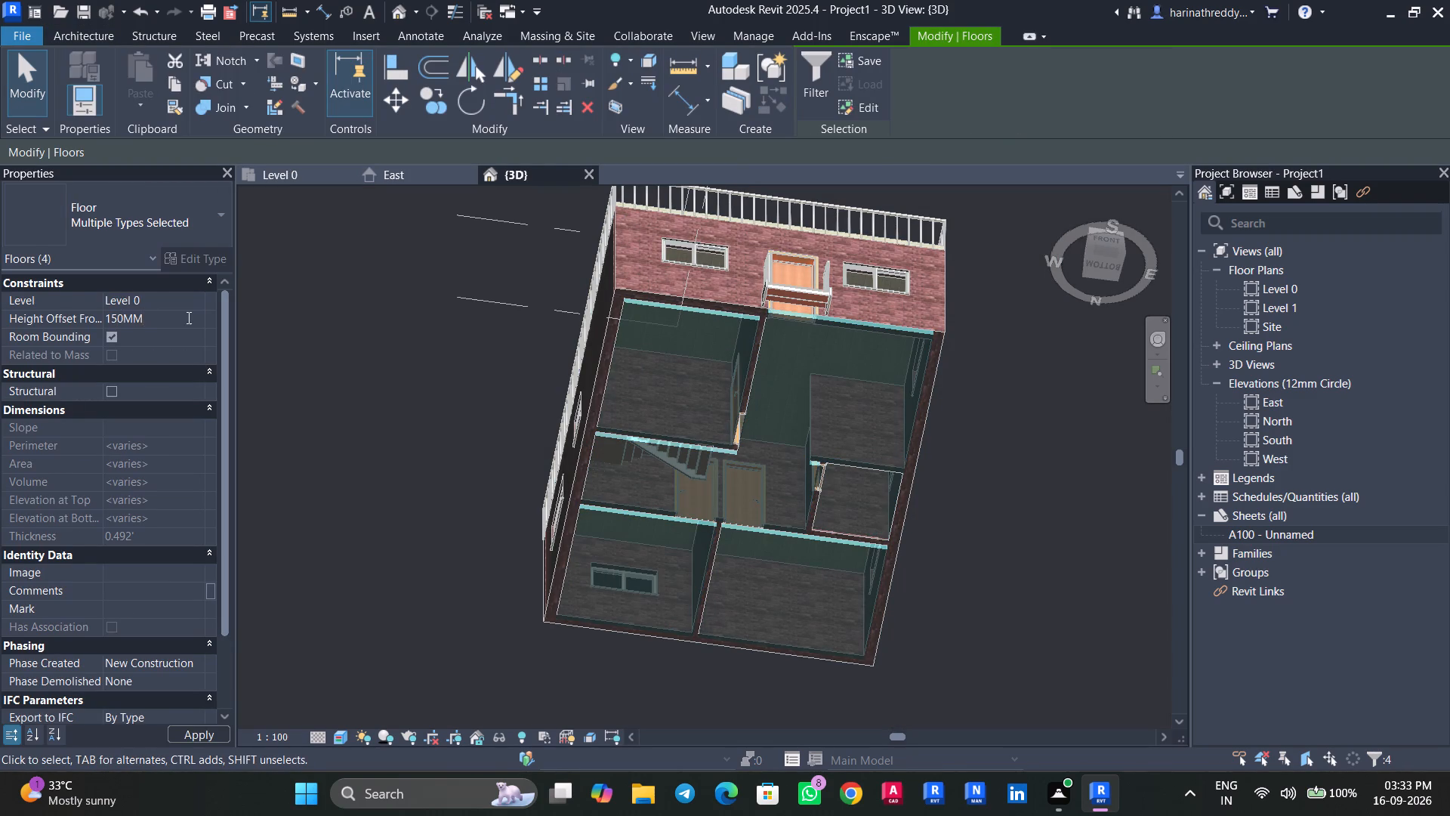
{"action": "key", "text": "Escape"}
{"action": "key", "text": "Escape"}
Examine the room floors from below and the entry front in 3D to check the floor levels.
{"action": "scroll", "coordinate": [813, 516], "scroll_direction": "up", "scroll_amount": 6}
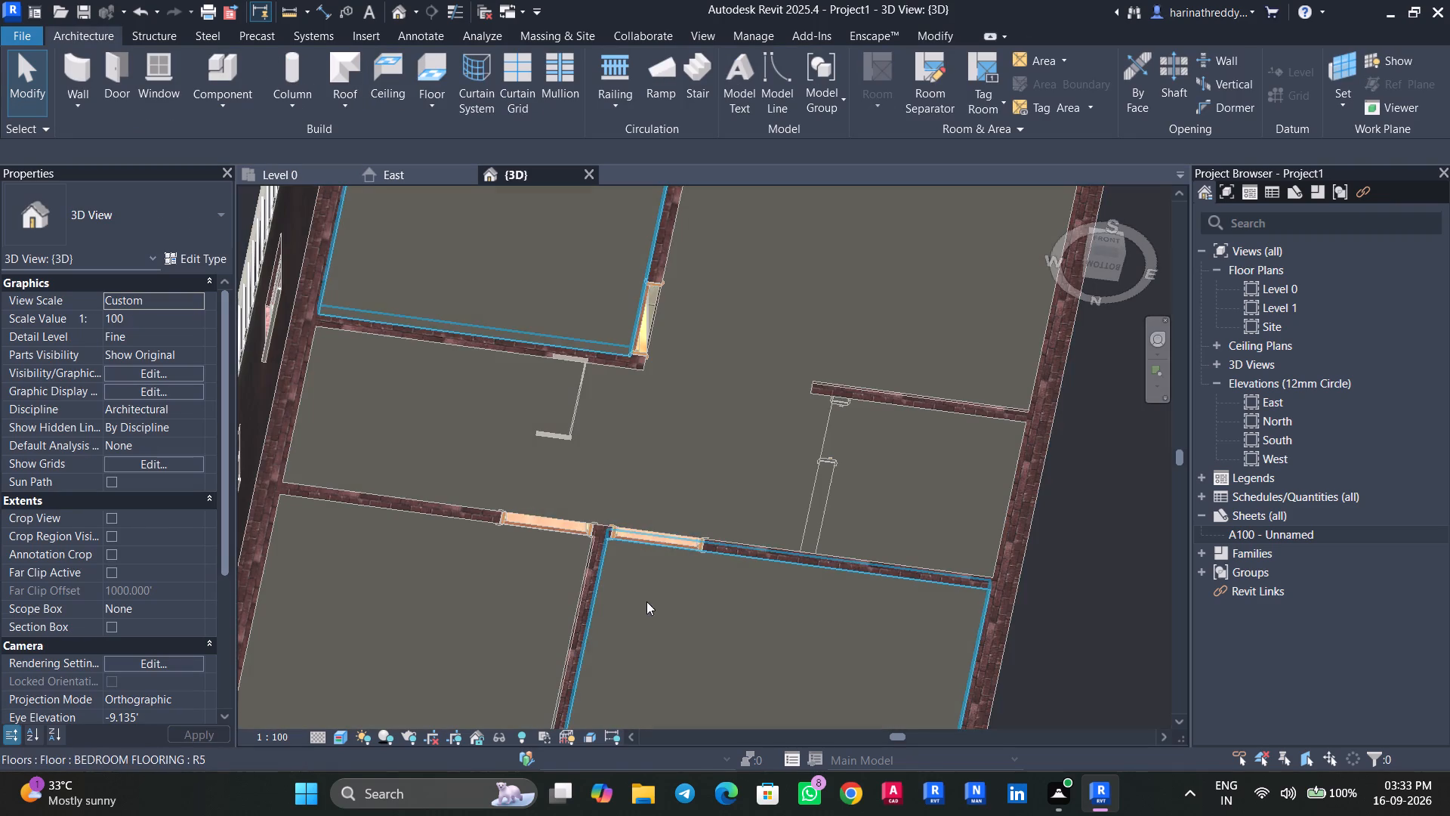
{"action": "middle_click_drag", "start_coordinate": [767, 427], "coordinate": [748, 683], "text": "shift"}
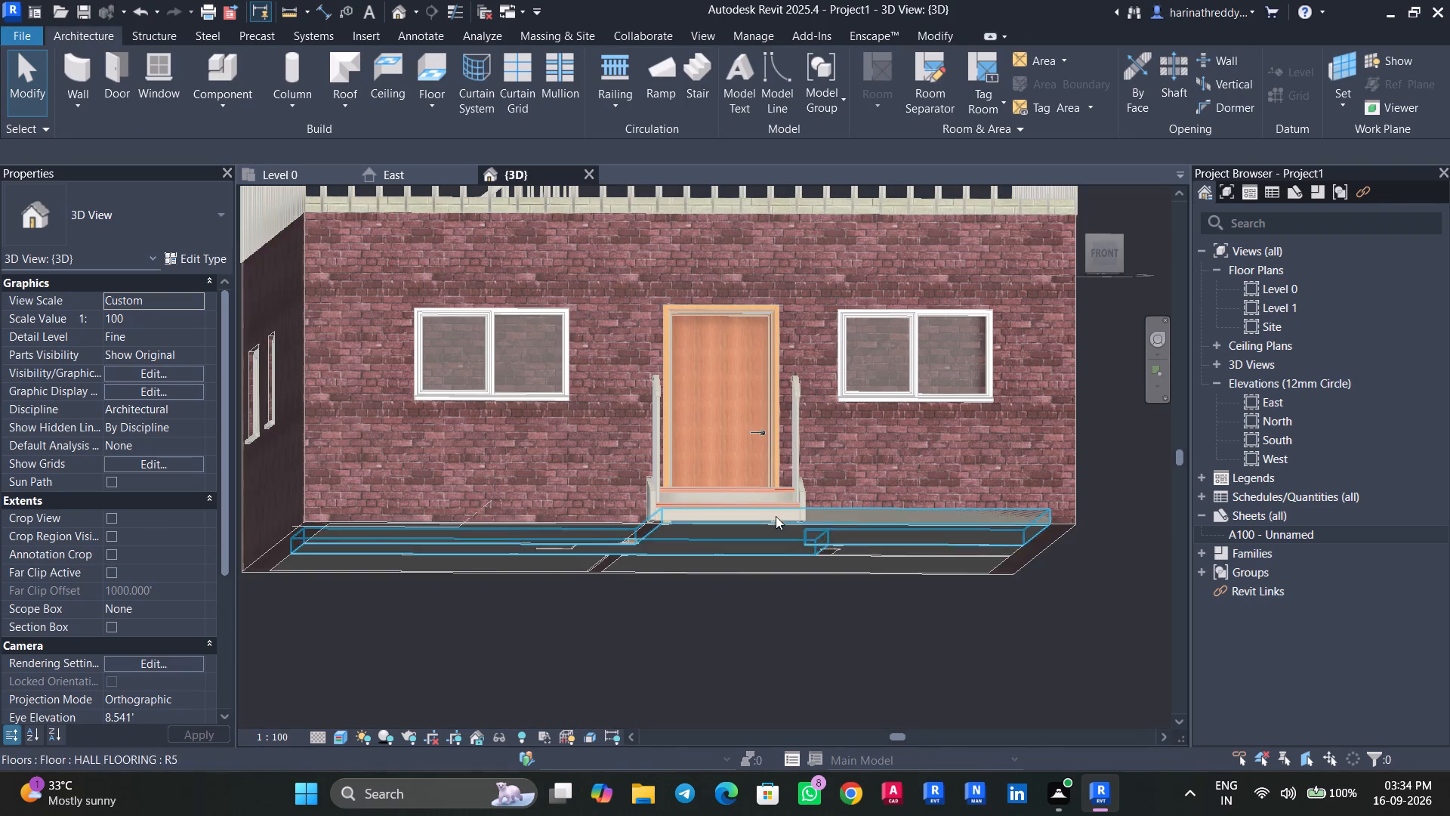
{"action": "middle_click_drag", "start_coordinate": [1142, 570], "coordinate": [1105, 536], "text": "shift"}
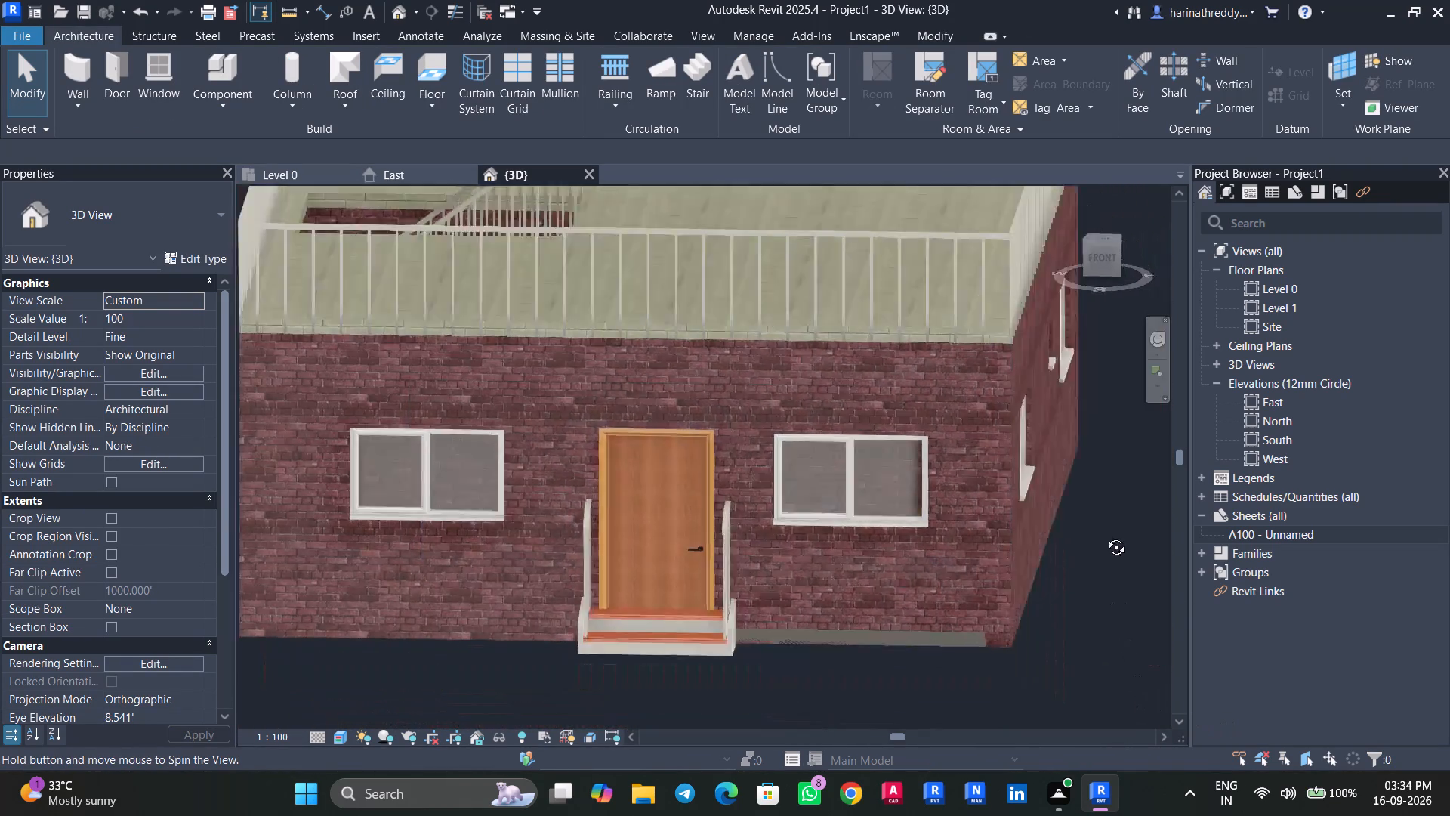
{"action": "middle_click_drag", "start_coordinate": [1105, 536], "coordinate": [1127, 344], "text": "shift"}
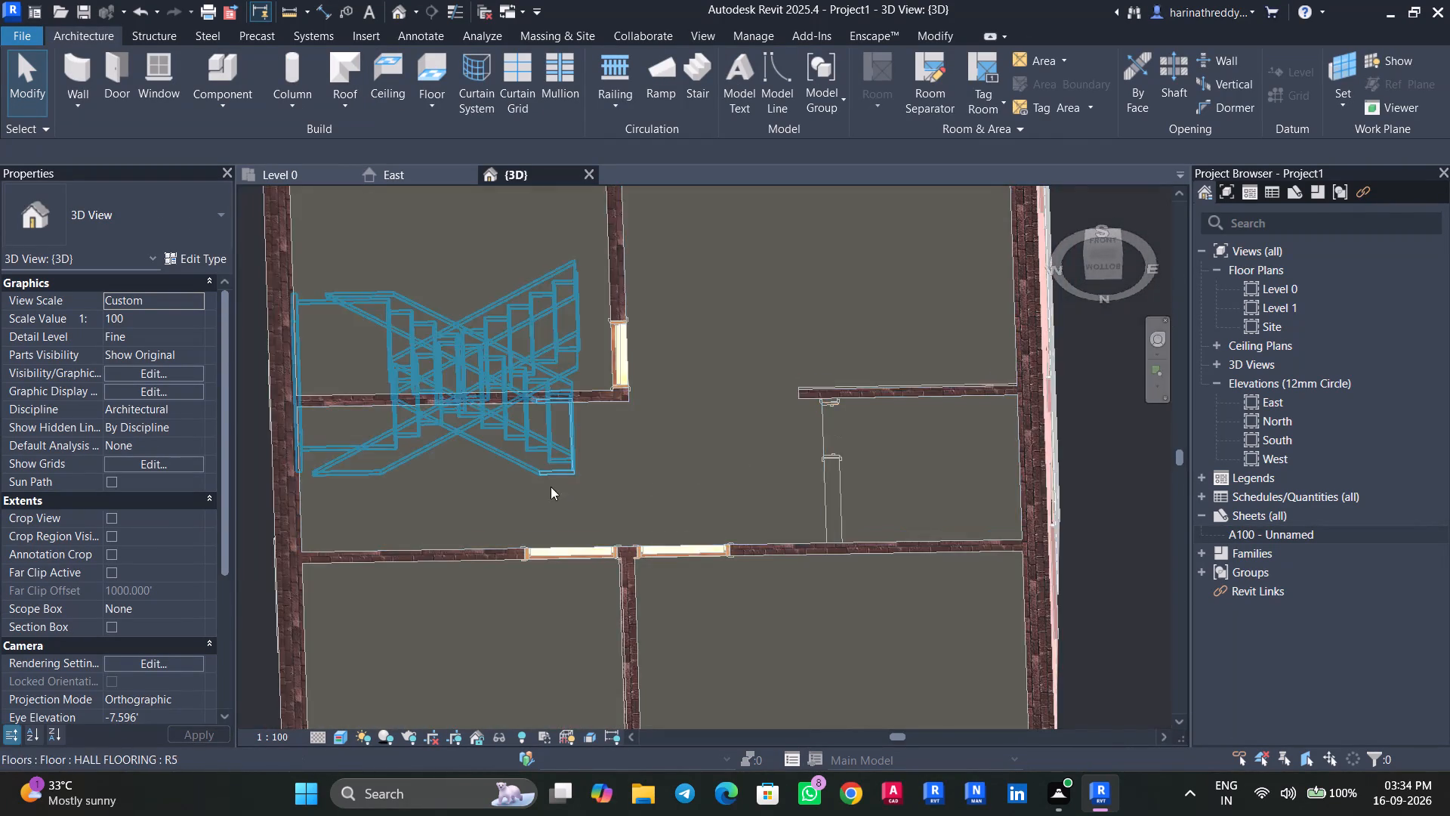
{"action": "scroll", "coordinate": [574, 464], "scroll_direction": "up", "scroll_amount": 5}
{"action": "left_click", "coordinate": [560, 456]}
{"action": "key", "text": "Escape"}
{"action": "scroll", "coordinate": [737, 441], "scroll_direction": "down", "scroll_amount": 5}
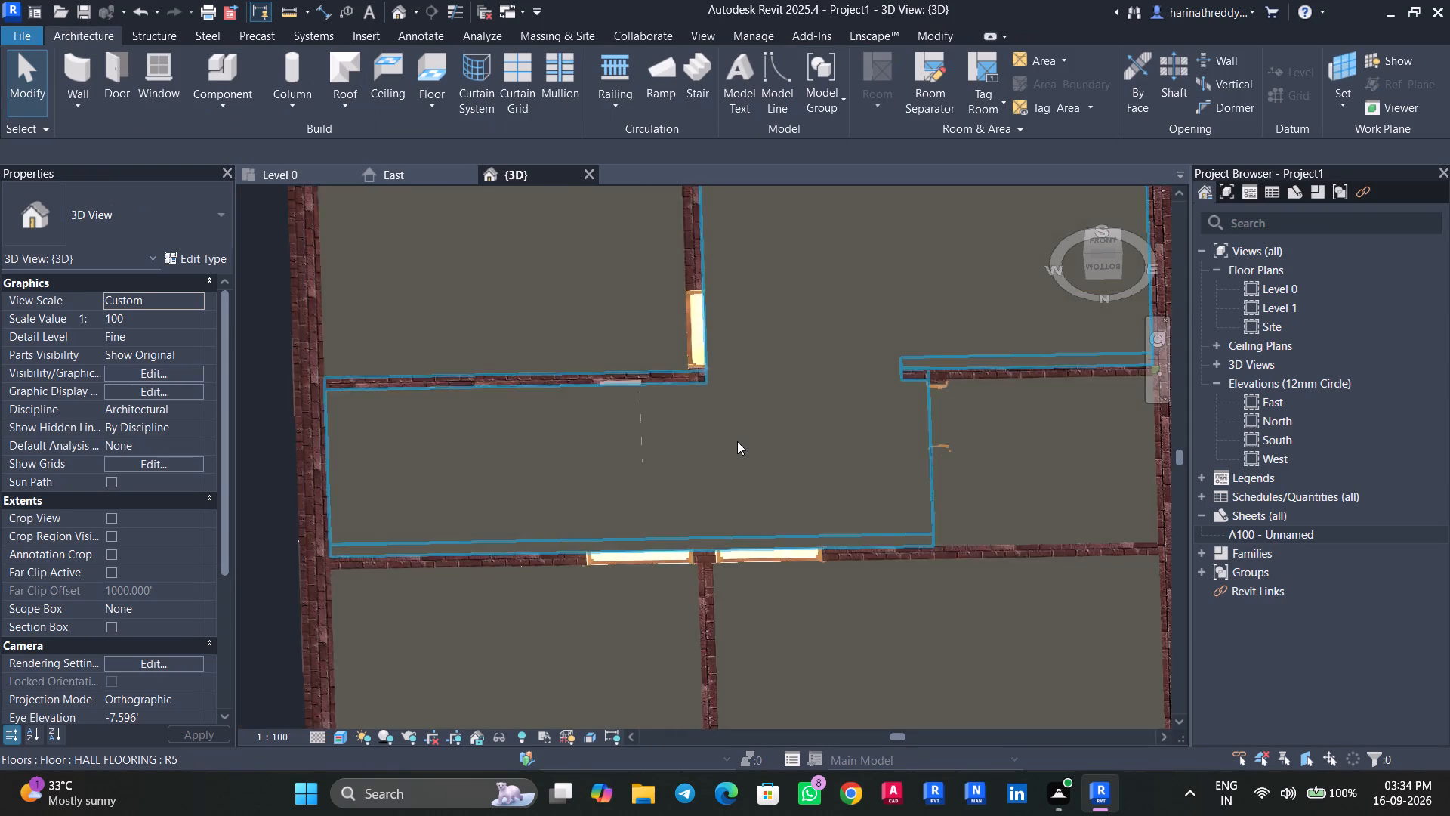
{"action": "scroll", "coordinate": [737, 441], "scroll_direction": "down", "scroll_amount": 9}
{"action": "middle_click_drag", "start_coordinate": [939, 402], "coordinate": [951, 727], "text": "shift"}
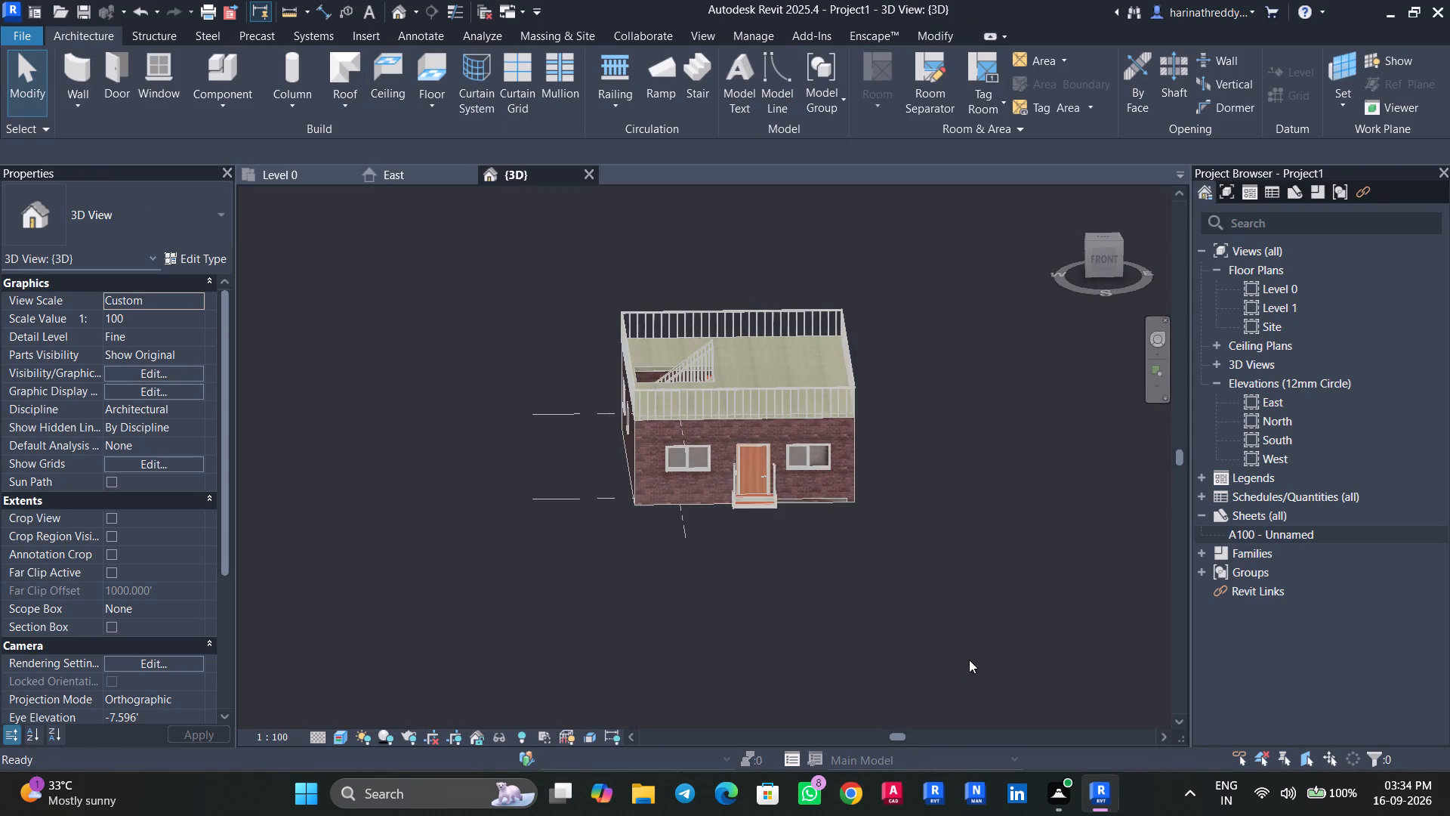
{"action": "scroll", "coordinate": [958, 469], "scroll_direction": "up", "scroll_amount": 2}
{"action": "left_click", "coordinate": [1084, 245]}
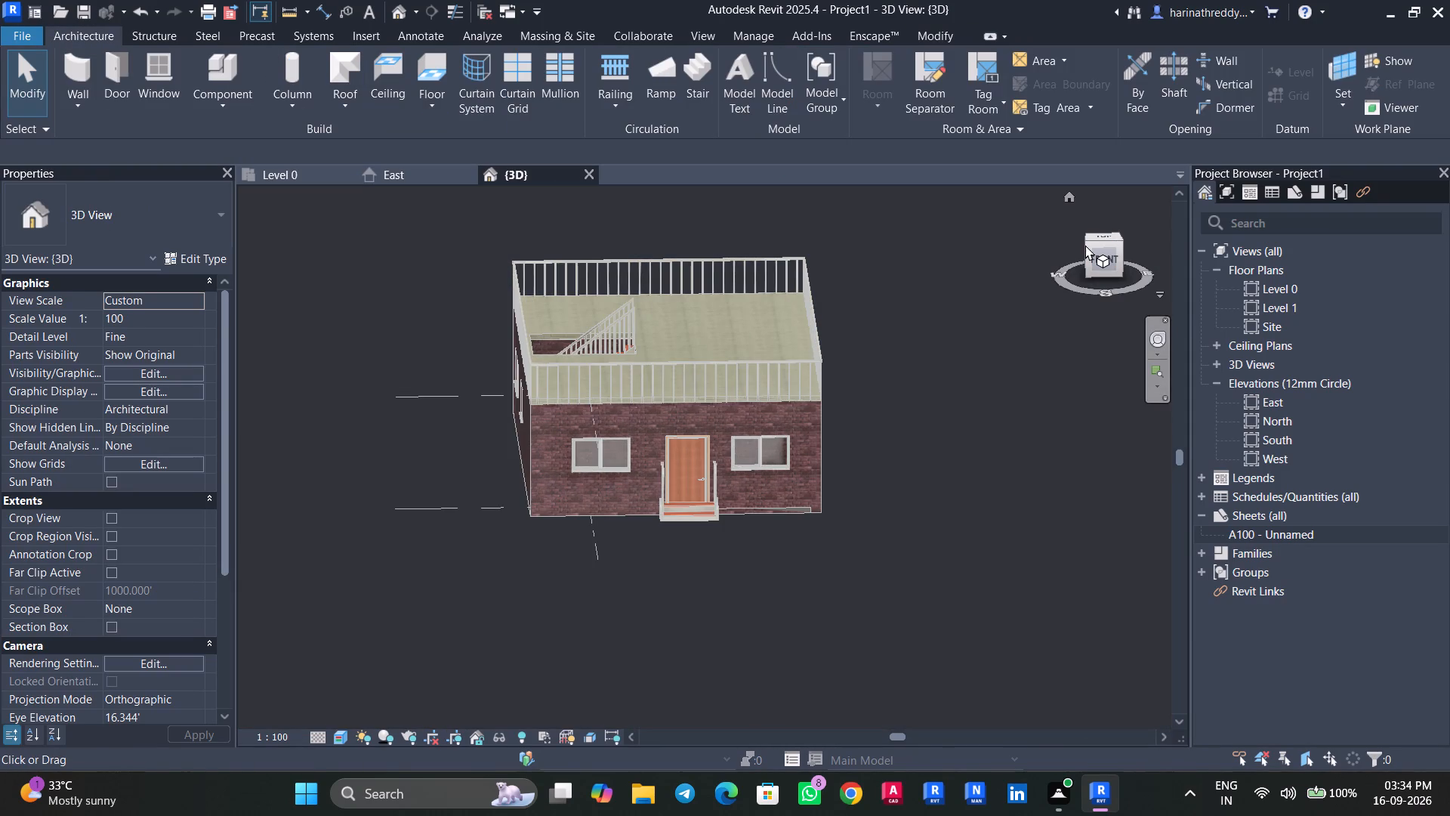
Orient the 3D view to the Level 0 floor plan and examine the cutaway rooms, doors and stair from several angles.
{"action": "left_click", "coordinate": [1086, 245]}
{"action": "right_click", "coordinate": [1103, 253]}
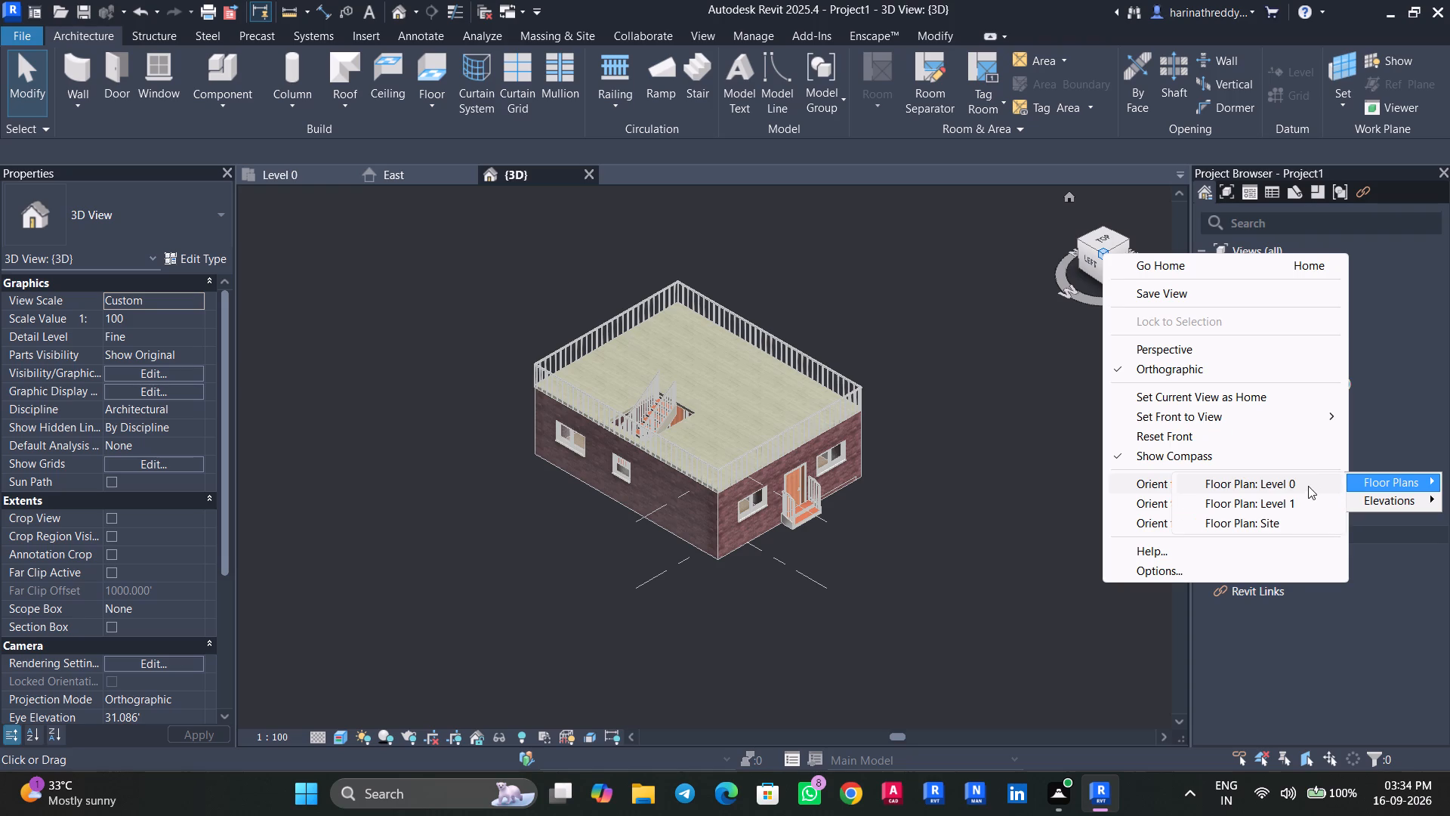
{"action": "left_click", "coordinate": [1308, 486]}
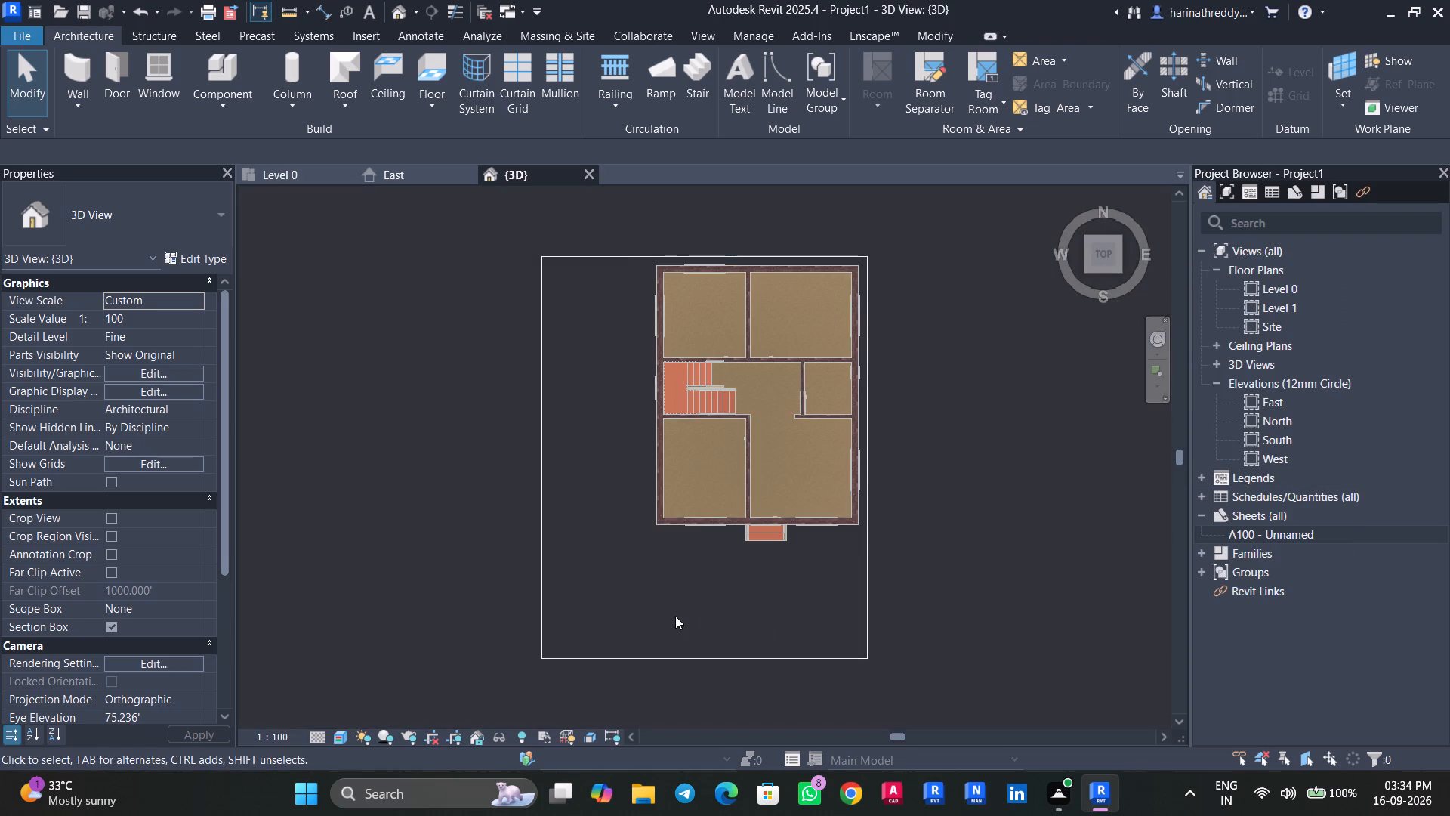
{"action": "middle_click_drag", "start_coordinate": [667, 620], "coordinate": [822, 352], "text": "shift"}
{"action": "scroll", "coordinate": [812, 382], "scroll_direction": "up", "scroll_amount": 1, "text": "shift"}
{"action": "scroll", "coordinate": [714, 395], "scroll_direction": "up", "scroll_amount": 12}
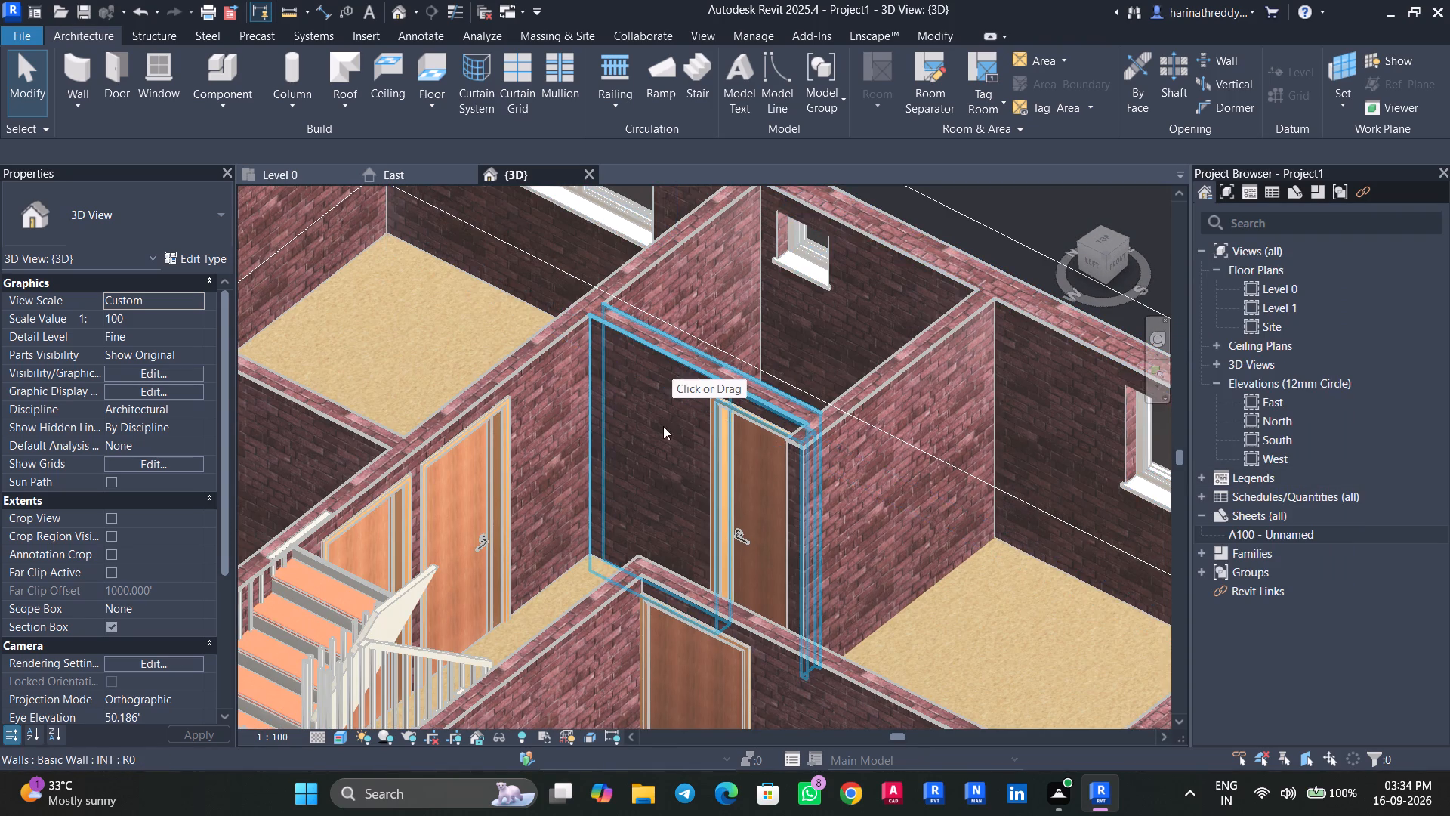
{"action": "scroll", "coordinate": [677, 413], "scroll_direction": "down", "scroll_amount": 7}
{"action": "scroll", "coordinate": [677, 413], "scroll_direction": "up", "scroll_amount": 1}
{"action": "scroll", "coordinate": [677, 413], "scroll_direction": "down", "scroll_amount": 2}
{"action": "middle_click_drag", "start_coordinate": [1001, 376], "coordinate": [784, 431], "text": "shift"}
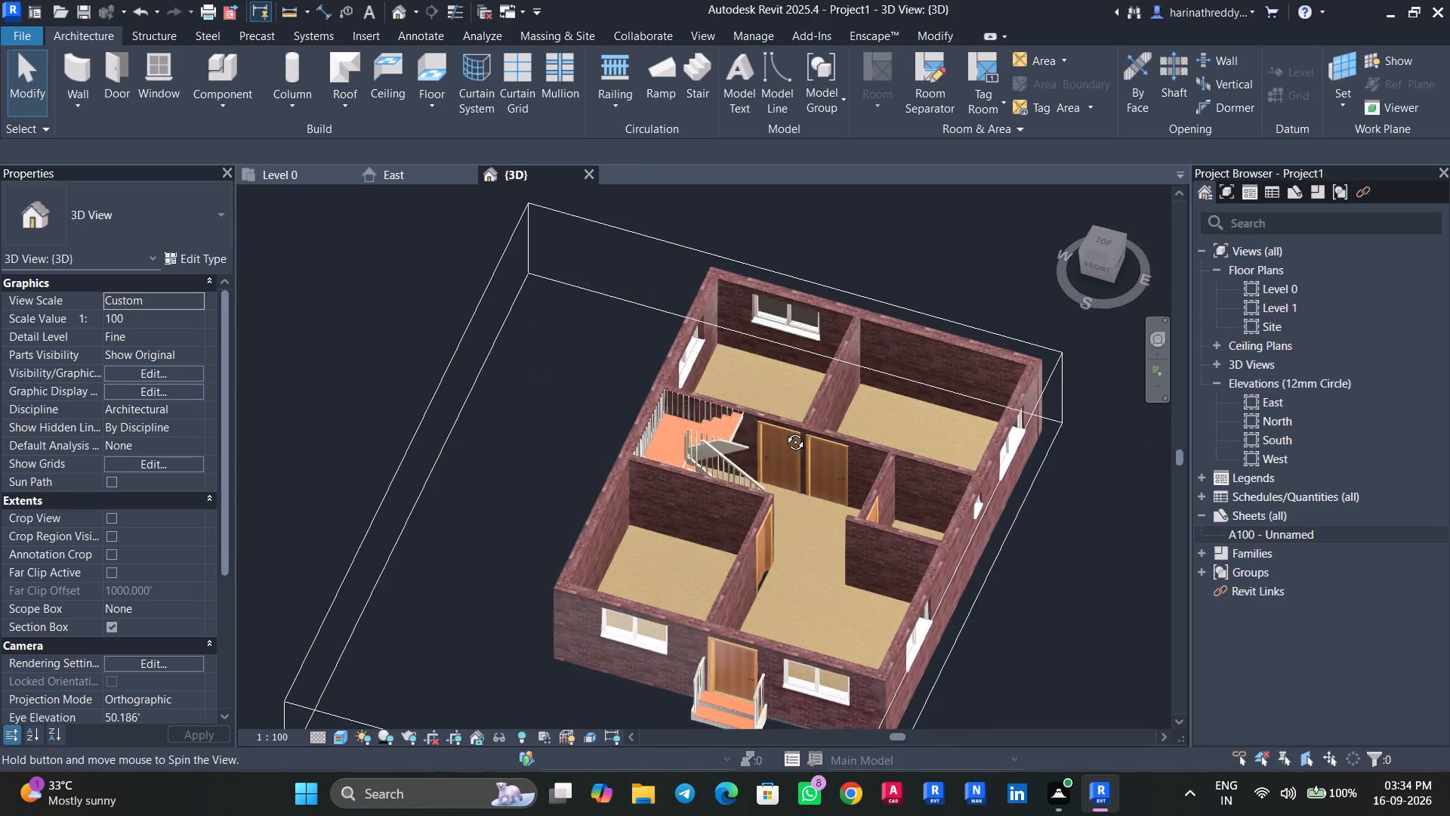
{"action": "middle_click_drag", "start_coordinate": [784, 431], "coordinate": [553, 432], "text": "shift"}
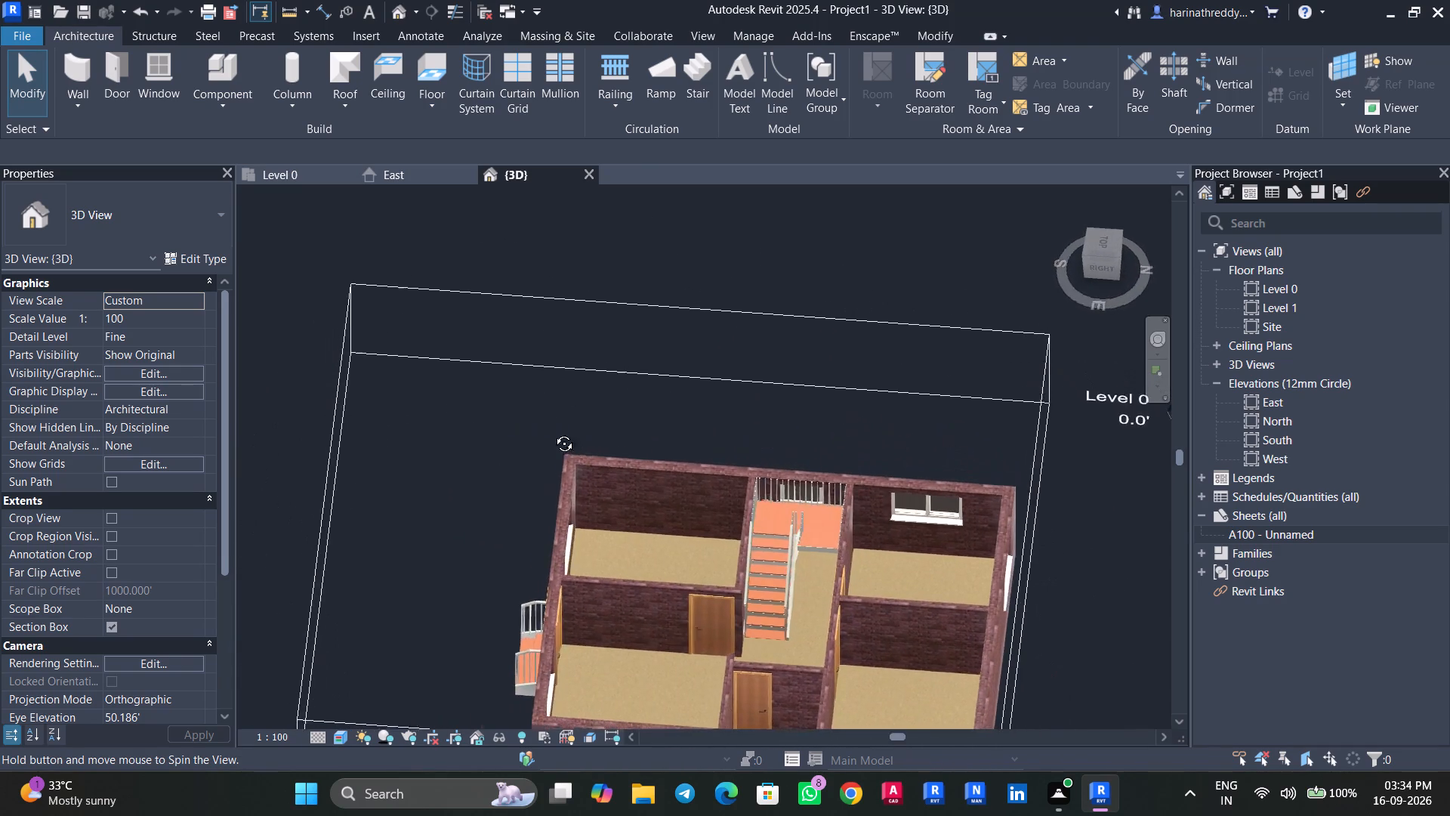
{"action": "middle_click_drag", "start_coordinate": [553, 432], "coordinate": [826, 428], "text": "shift"}
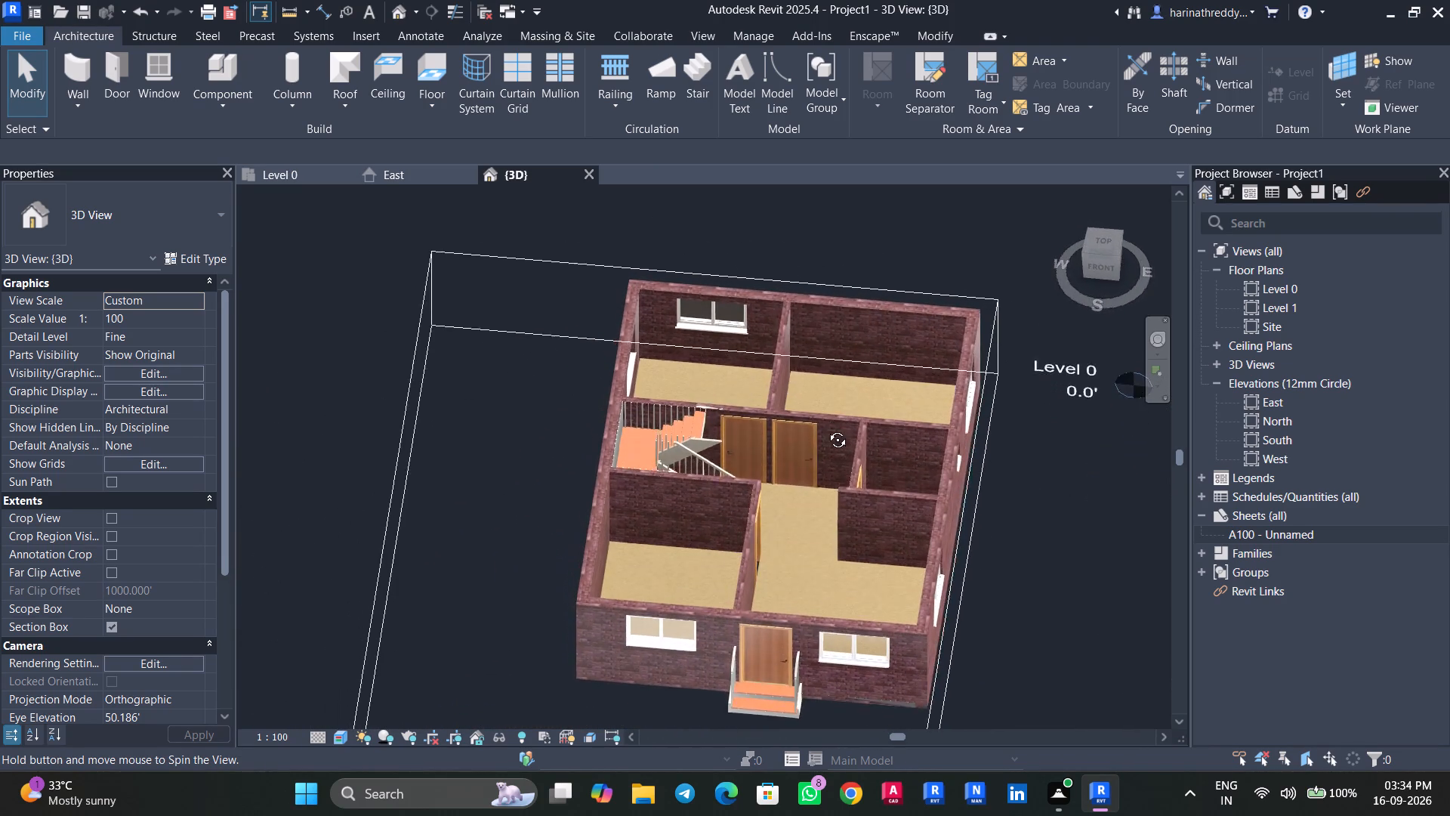
{"action": "middle_click_drag", "start_coordinate": [826, 428], "coordinate": [884, 356], "text": "shift"}
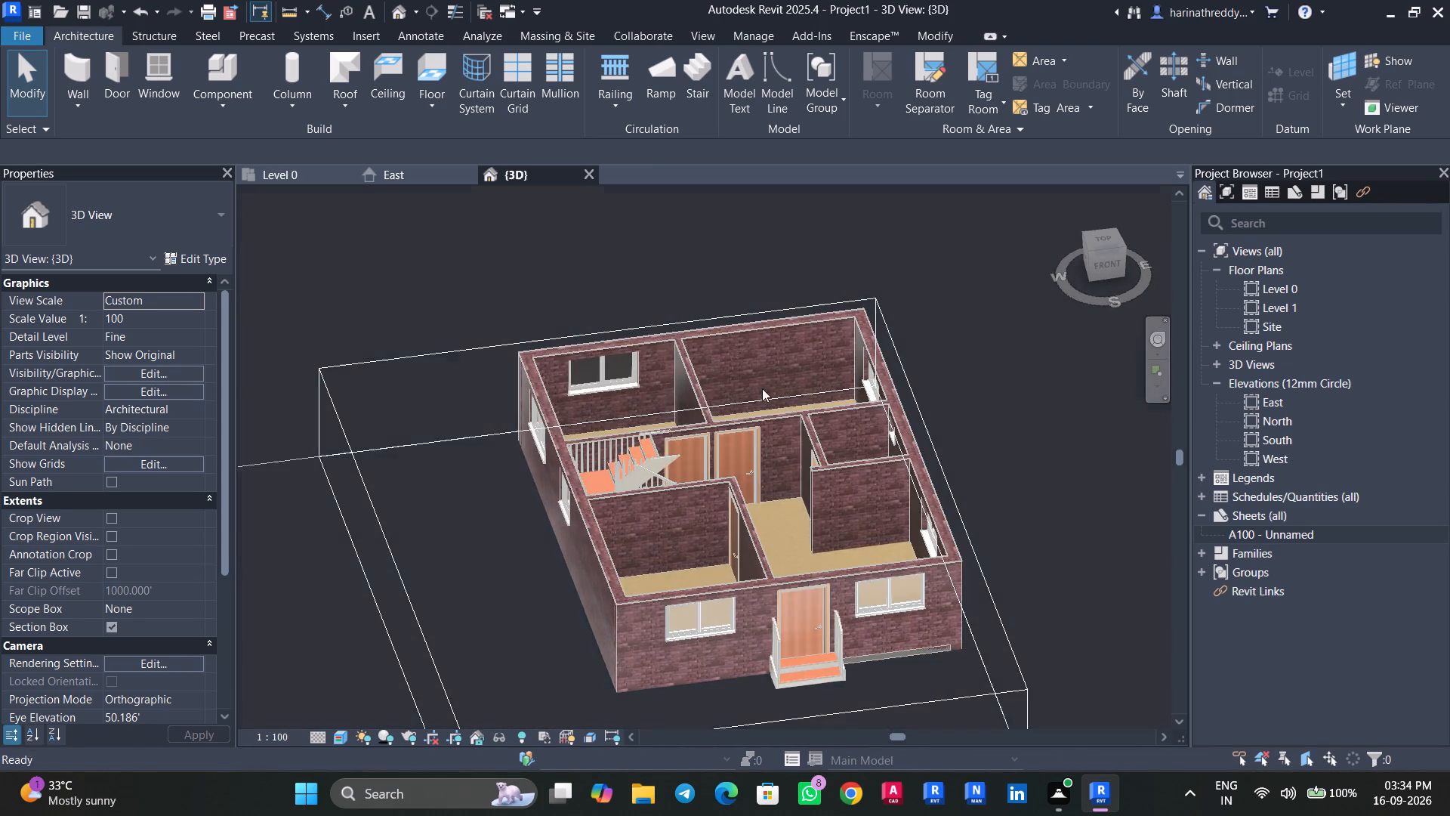
{"action": "scroll", "coordinate": [585, 393], "scroll_direction": "up", "scroll_amount": 5}
{"action": "scroll", "coordinate": [455, 461], "scroll_direction": "down", "scroll_amount": 6}
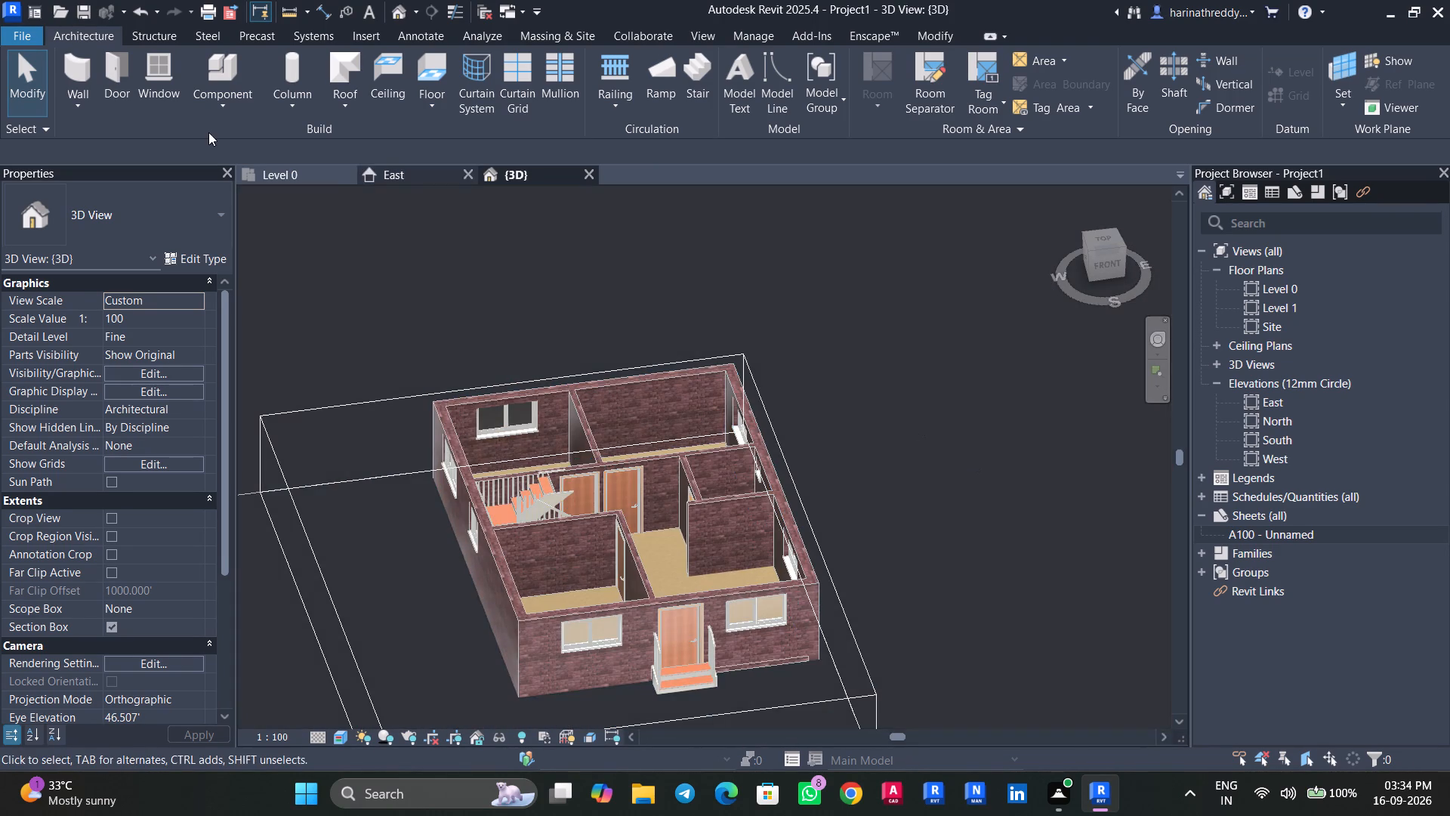
Compare the Level 0 floor plan and the East elevation with the cutaway 3D model of the rooms.
{"action": "left_click", "coordinate": [298, 181]}
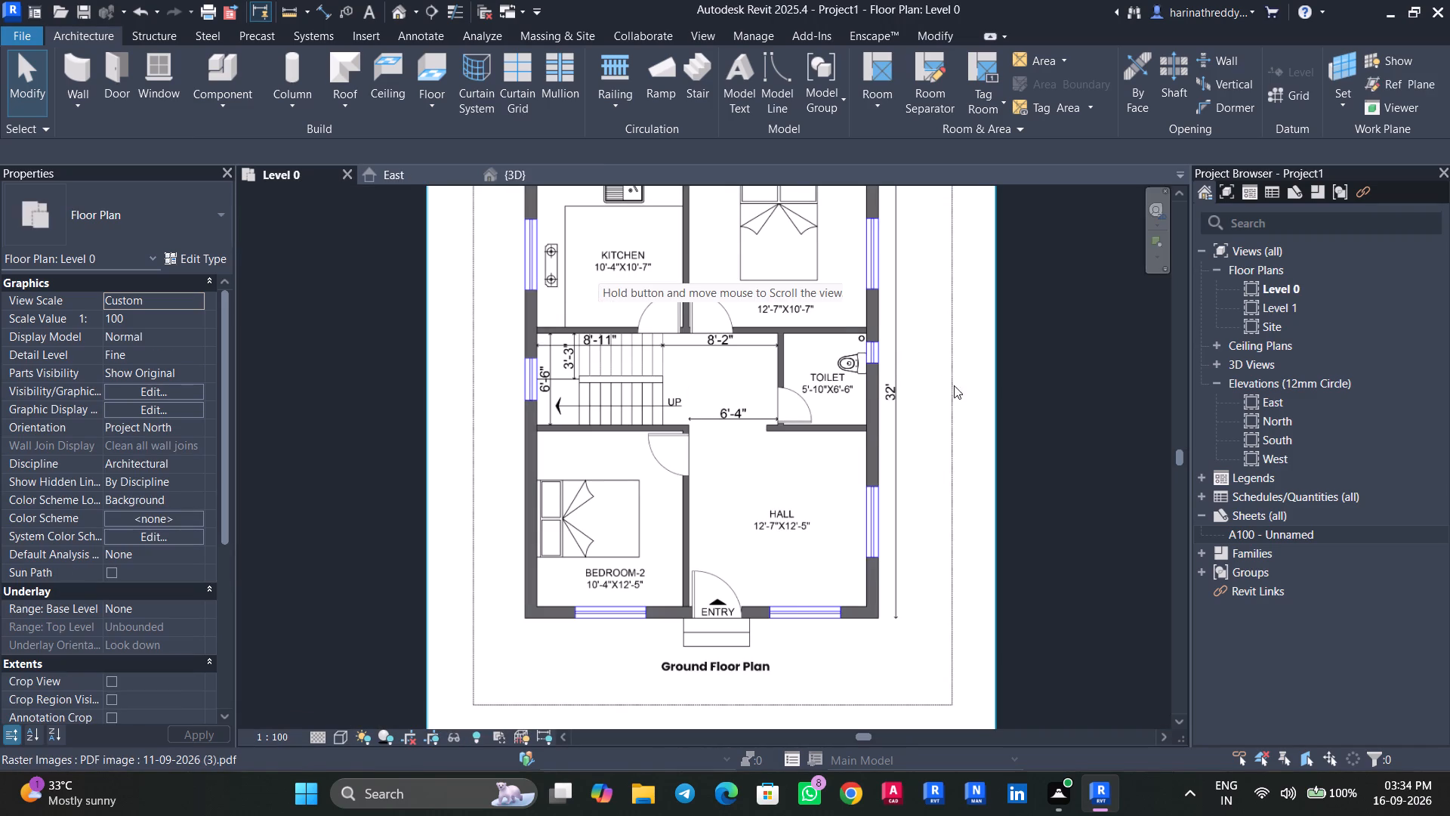
{"action": "scroll", "coordinate": [960, 388], "scroll_direction": "up", "scroll_amount": 1}
{"action": "middle_click_drag", "start_coordinate": [1008, 375], "coordinate": [1049, 520]}
{"action": "left_click", "coordinate": [396, 172]}
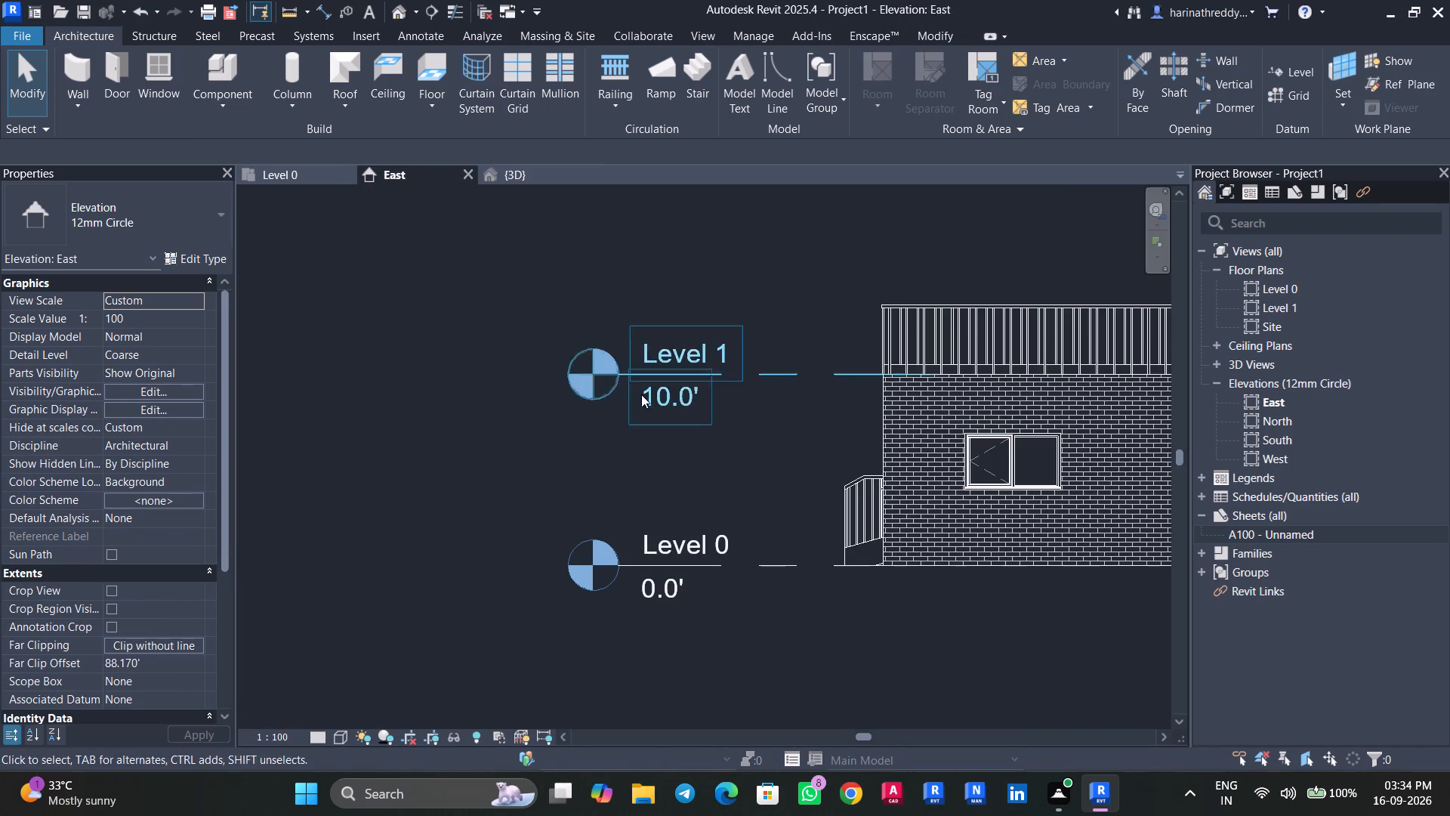
{"action": "scroll", "coordinate": [464, 297], "scroll_direction": "down", "scroll_amount": 4}
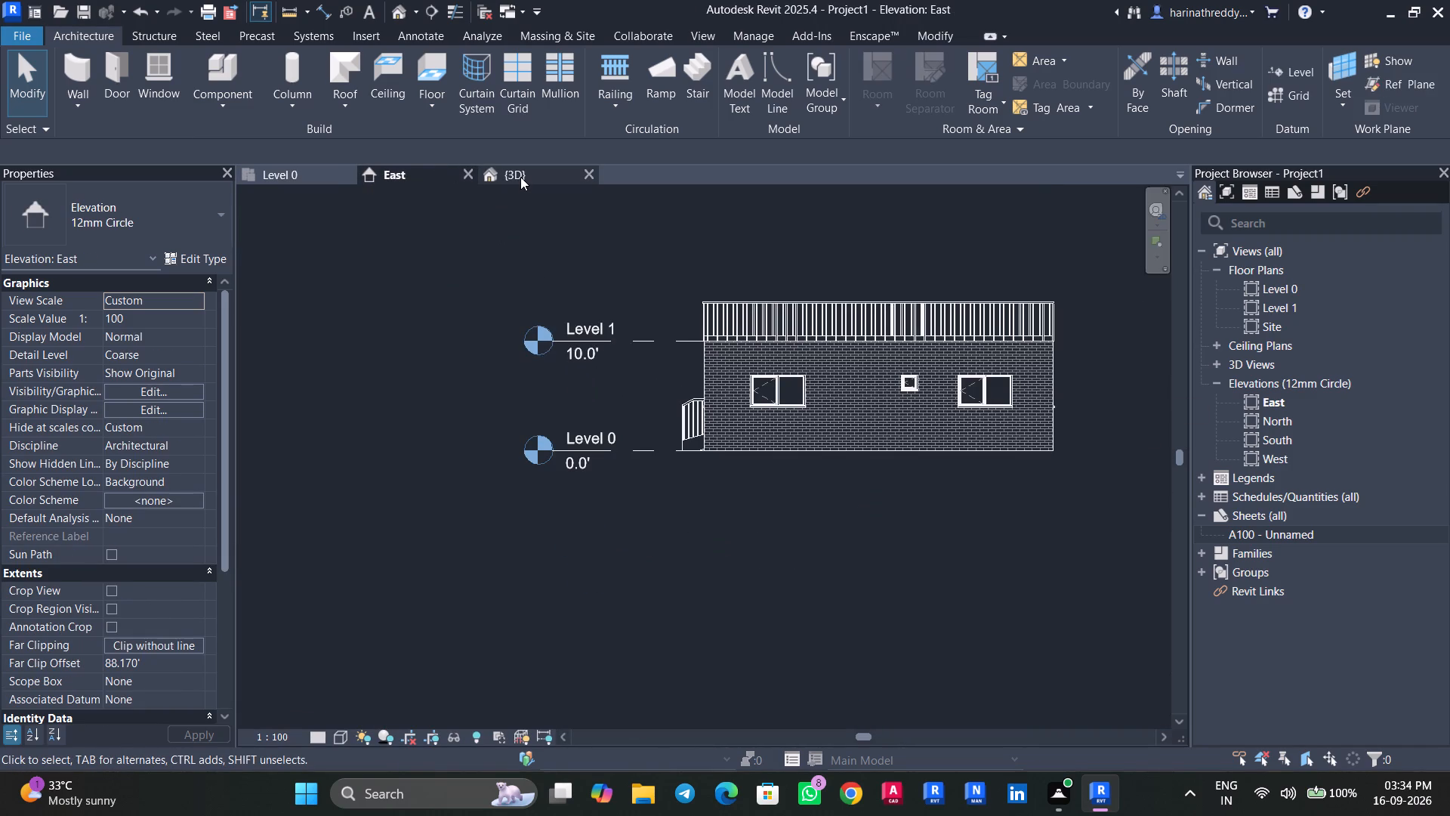
{"action": "left_click", "coordinate": [520, 177]}
{"action": "scroll", "coordinate": [927, 466], "scroll_direction": "up", "scroll_amount": 4}
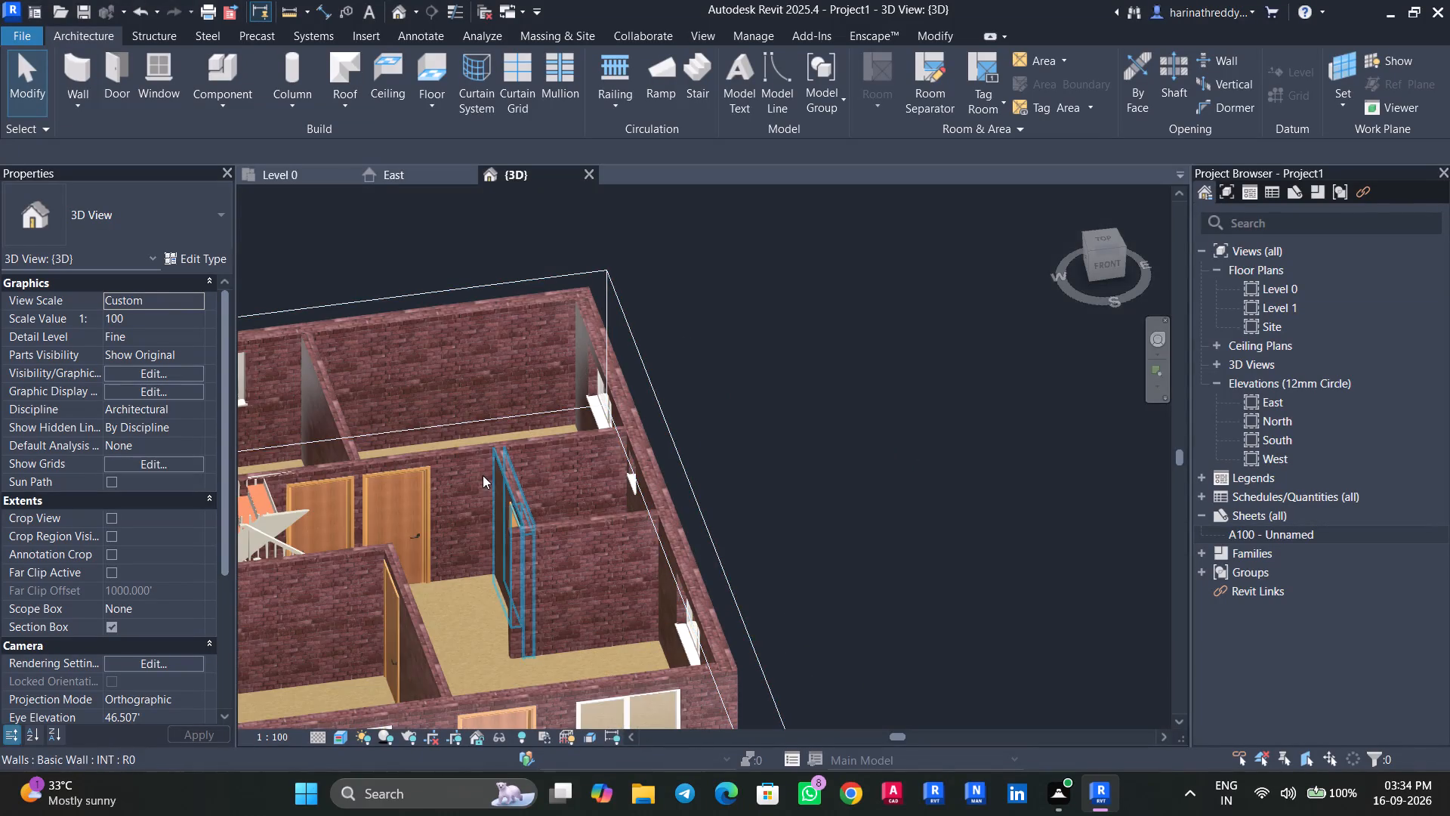
{"action": "middle_click_drag", "start_coordinate": [788, 470], "coordinate": [998, 390]}
{"action": "scroll", "coordinate": [998, 390], "scroll_direction": "up", "scroll_amount": 1}
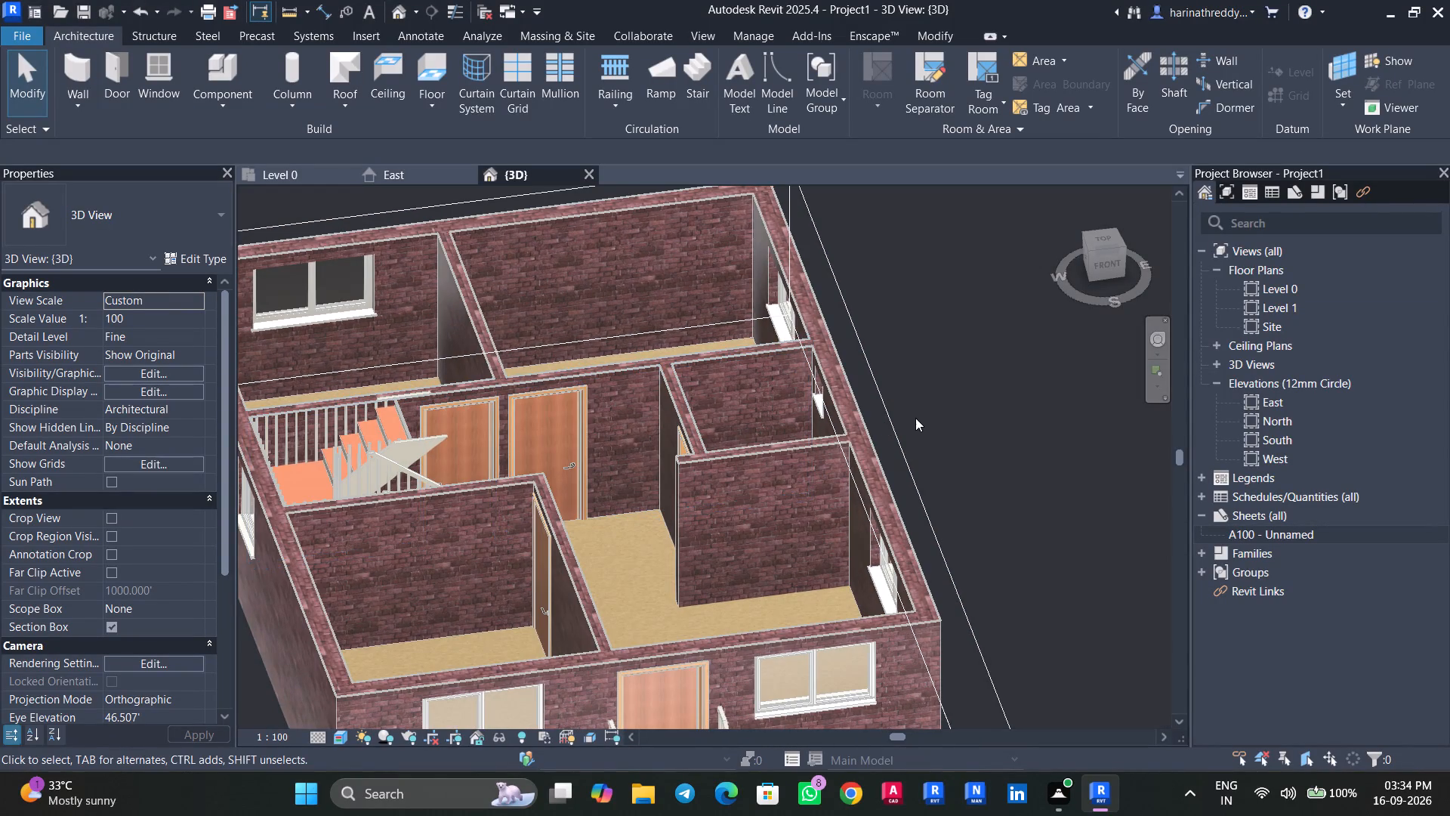
{"action": "middle_click_drag", "start_coordinate": [915, 412], "coordinate": [974, 524], "text": "shift"}
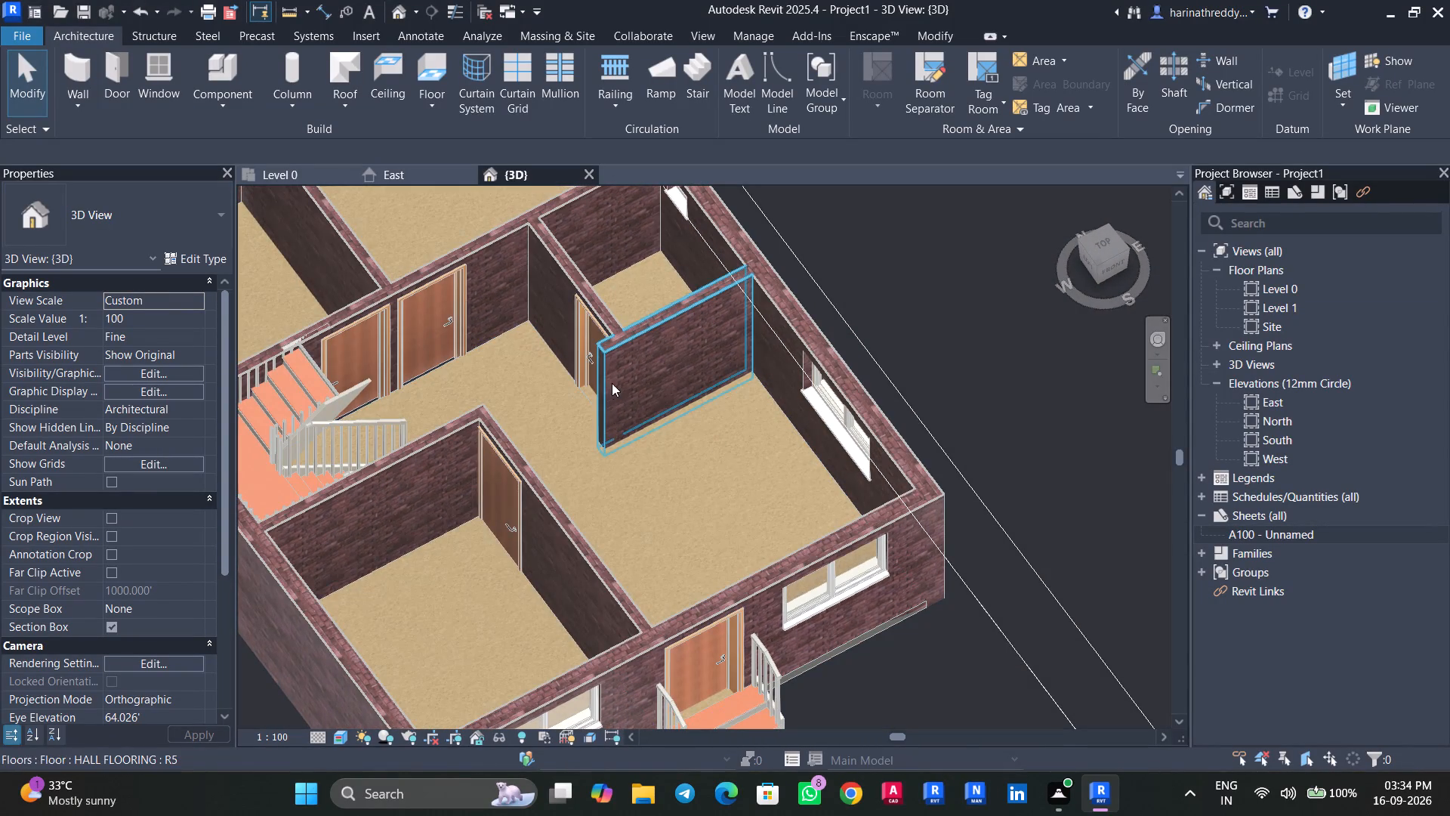
{"action": "left_click", "coordinate": [307, 182]}
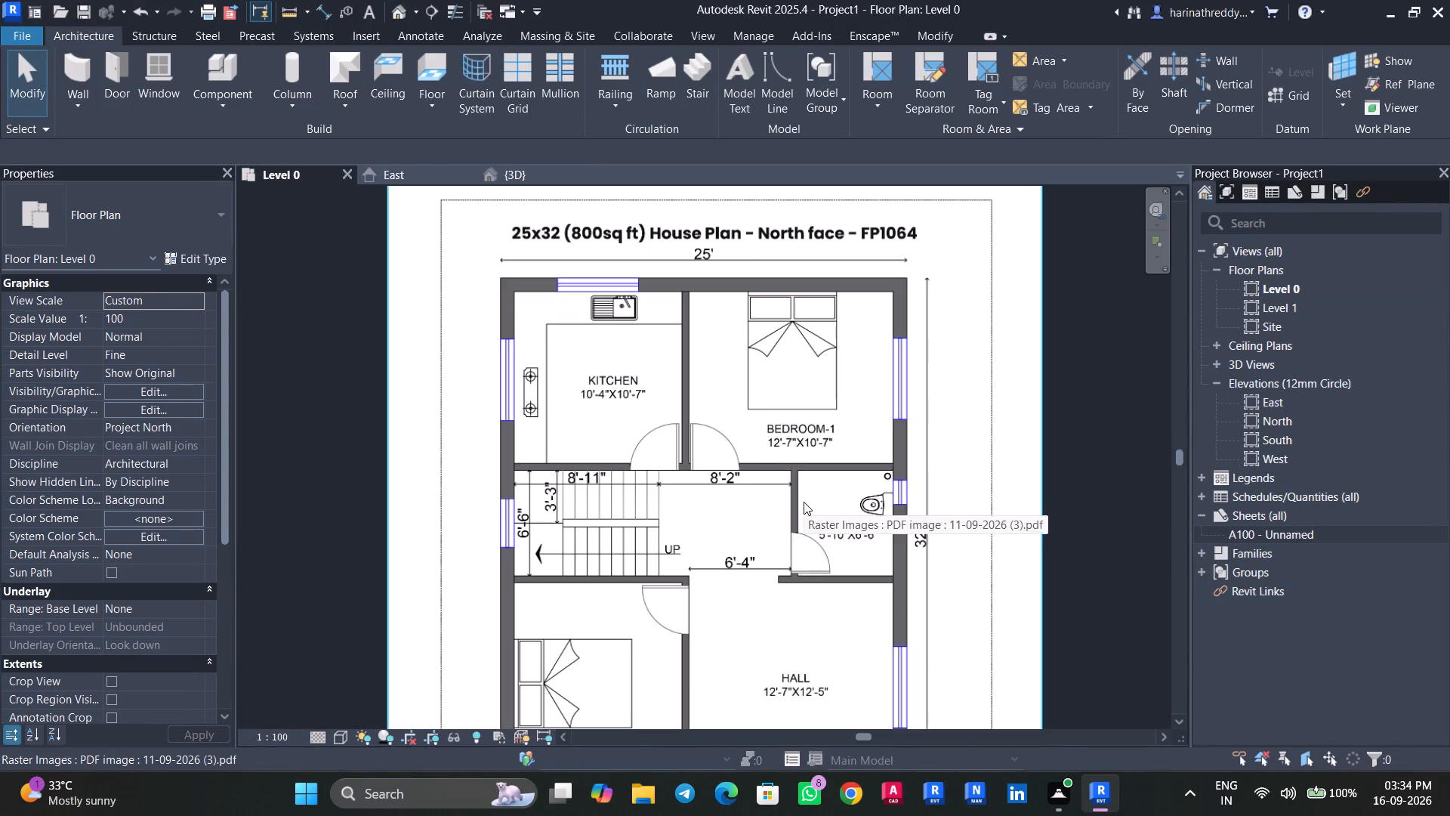
{"action": "middle_click_drag", "start_coordinate": [797, 499], "coordinate": [806, 328]}
{"action": "left_click", "coordinate": [514, 176]}
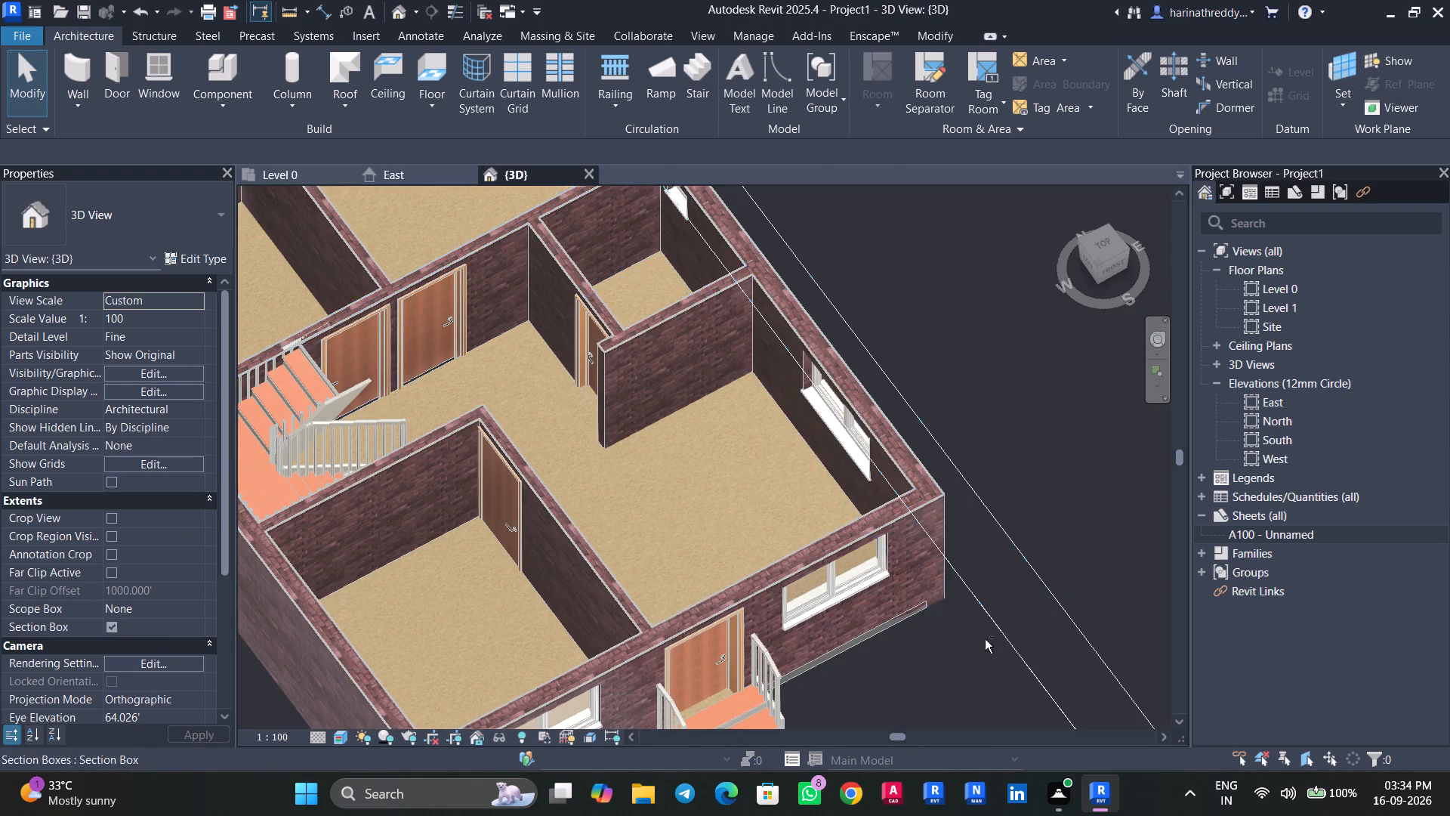
Examine the cutaway house from the front corner, checking the exterior walls and the entry steps in 3D.
{"action": "middle_click_drag", "start_coordinate": [976, 682], "coordinate": [699, 643], "text": "shift"}
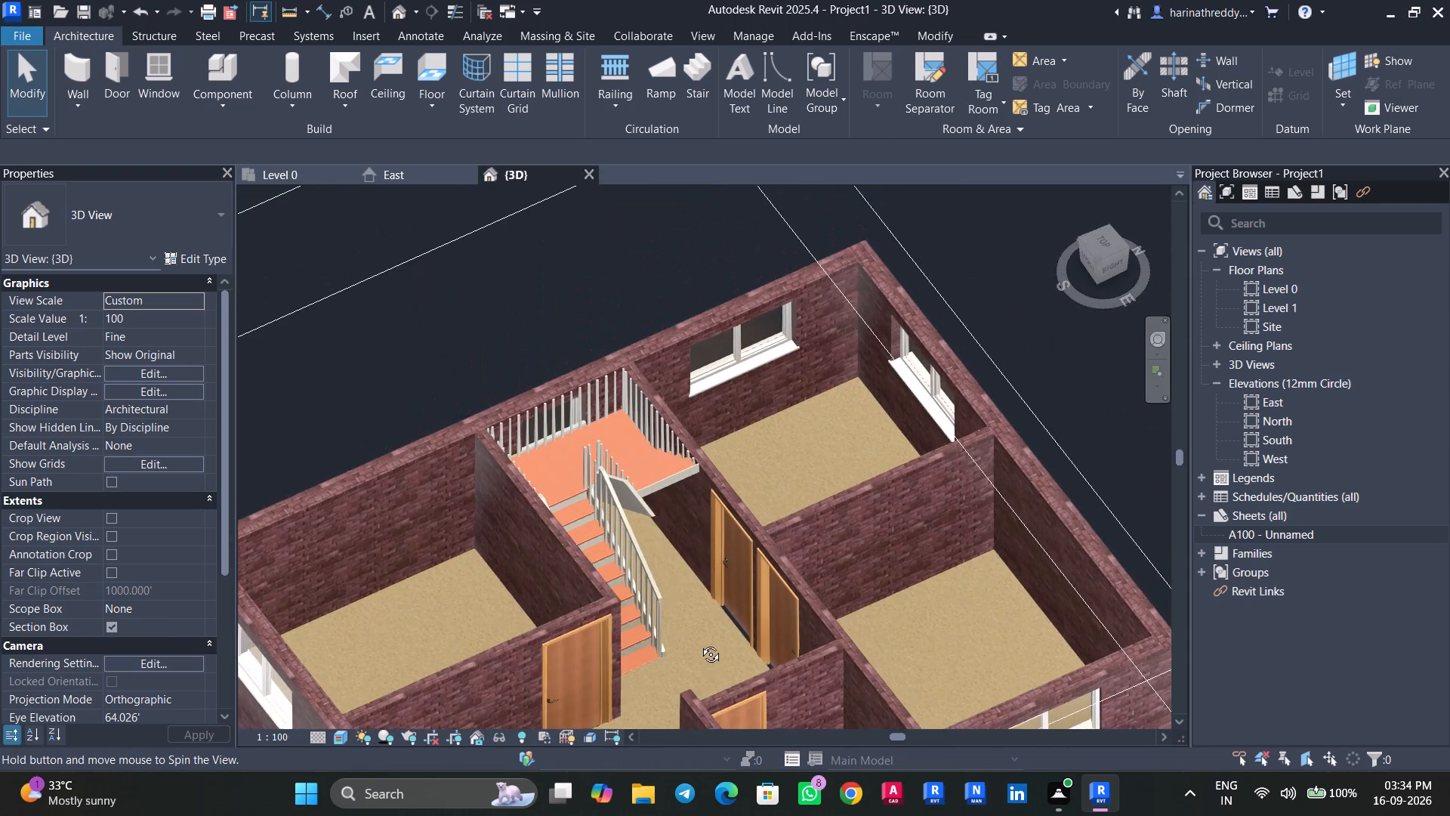
{"action": "middle_click_drag", "start_coordinate": [699, 643], "coordinate": [1033, 537], "text": "shift"}
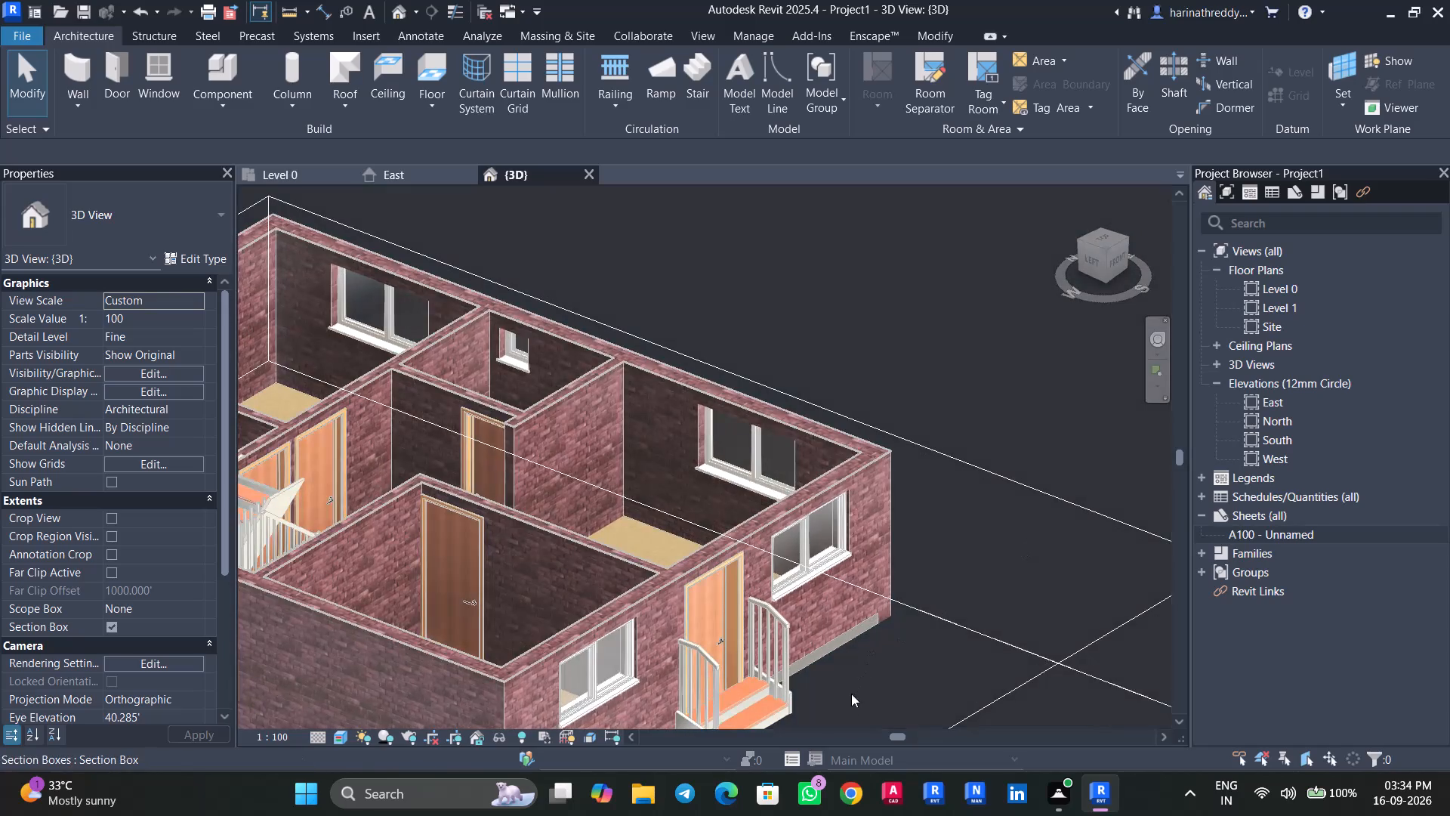
{"action": "middle_click_drag", "start_coordinate": [850, 708], "coordinate": [974, 556]}
{"action": "scroll", "coordinate": [974, 556], "scroll_direction": "up", "scroll_amount": 1}
{"action": "scroll", "coordinate": [612, 598], "scroll_direction": "up", "scroll_amount": 3}
{"action": "left_click", "coordinate": [612, 598]}
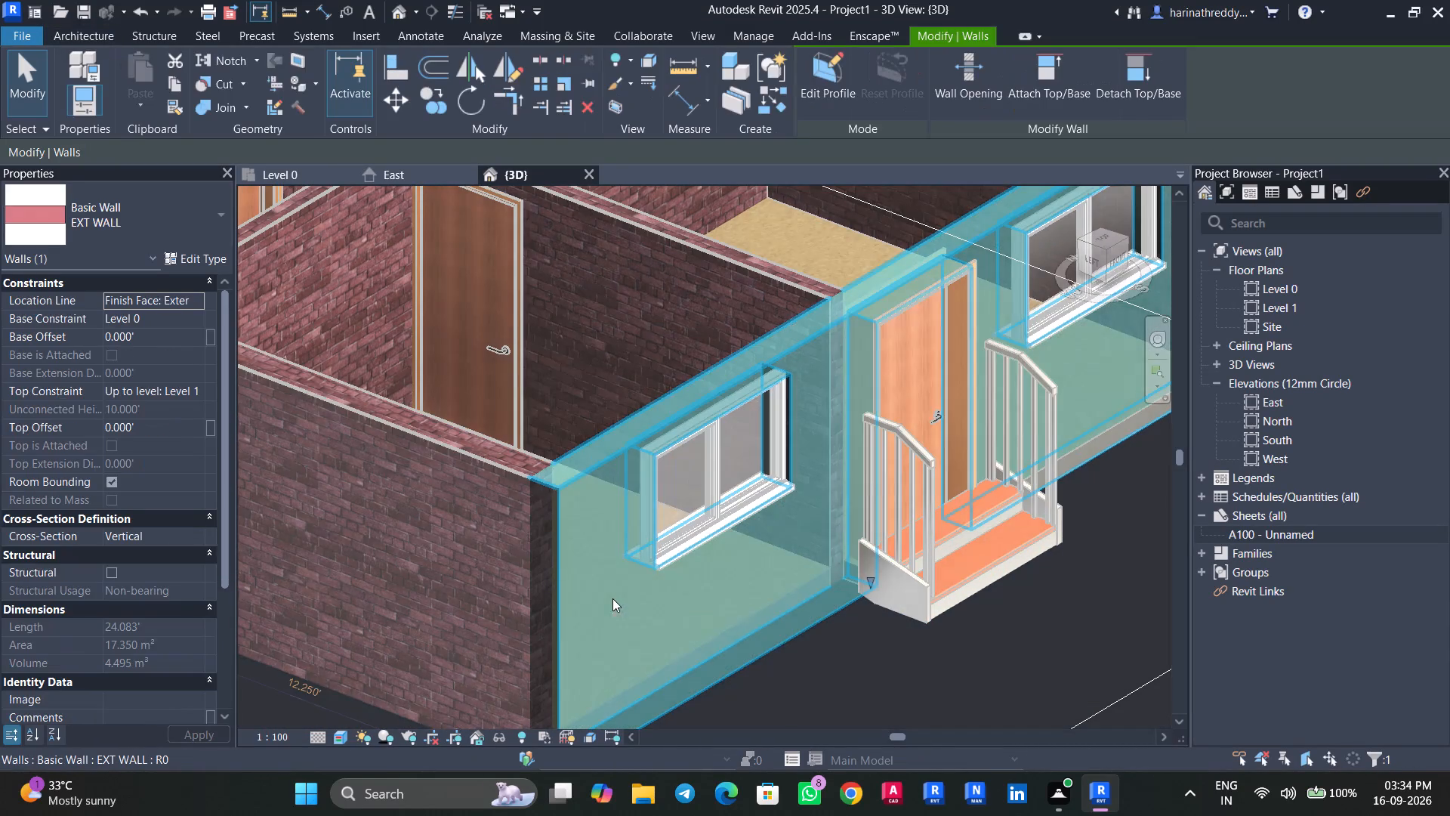
{"action": "key", "text": "Escape"}
{"action": "left_click", "coordinate": [461, 585]}
{"action": "key", "text": "Escape"}
{"action": "scroll", "coordinate": [637, 656], "scroll_direction": "down", "scroll_amount": 5}
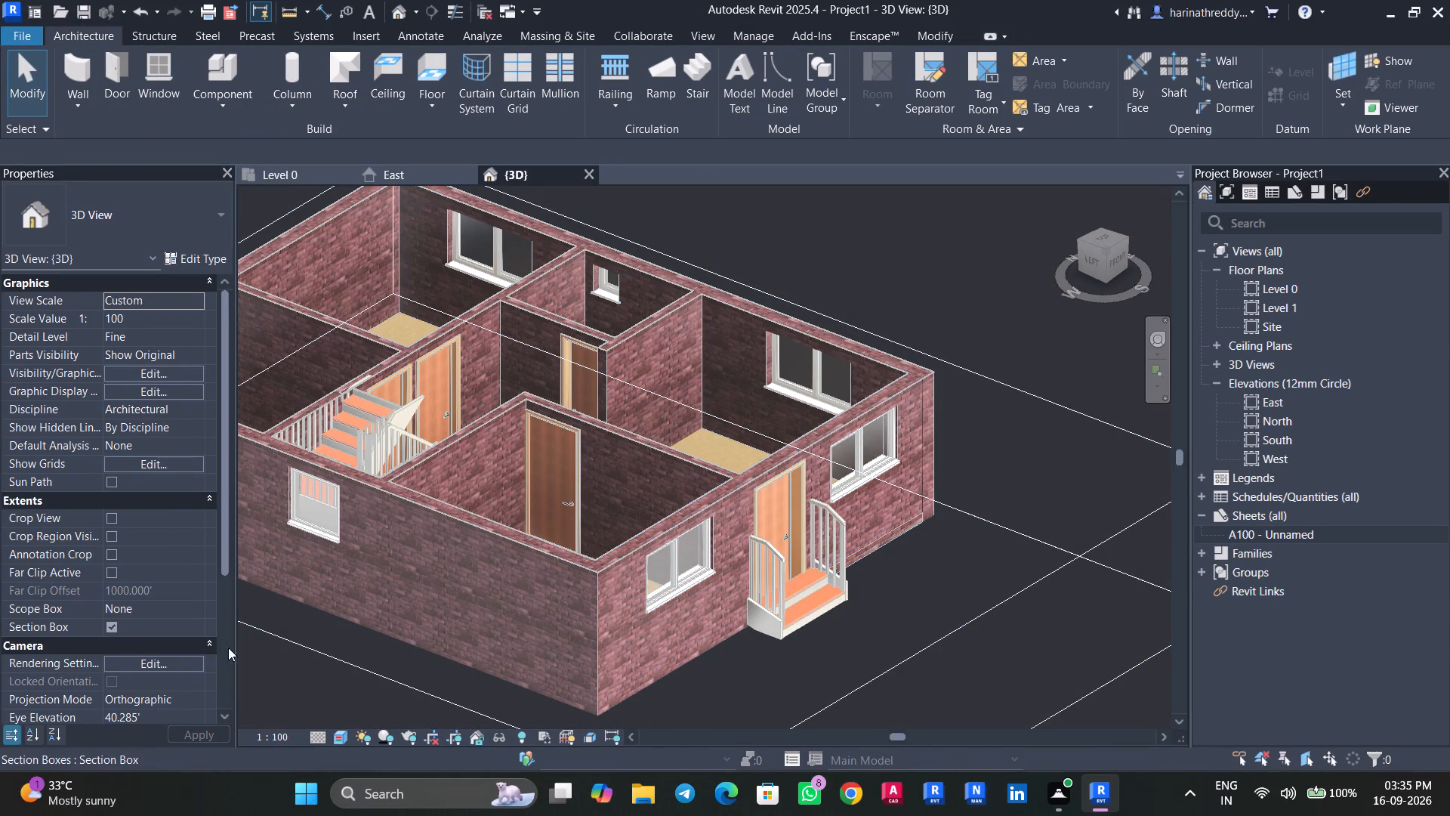
Turn off the section box in the 3D view.
{"action": "left_click", "coordinate": [111, 626]}
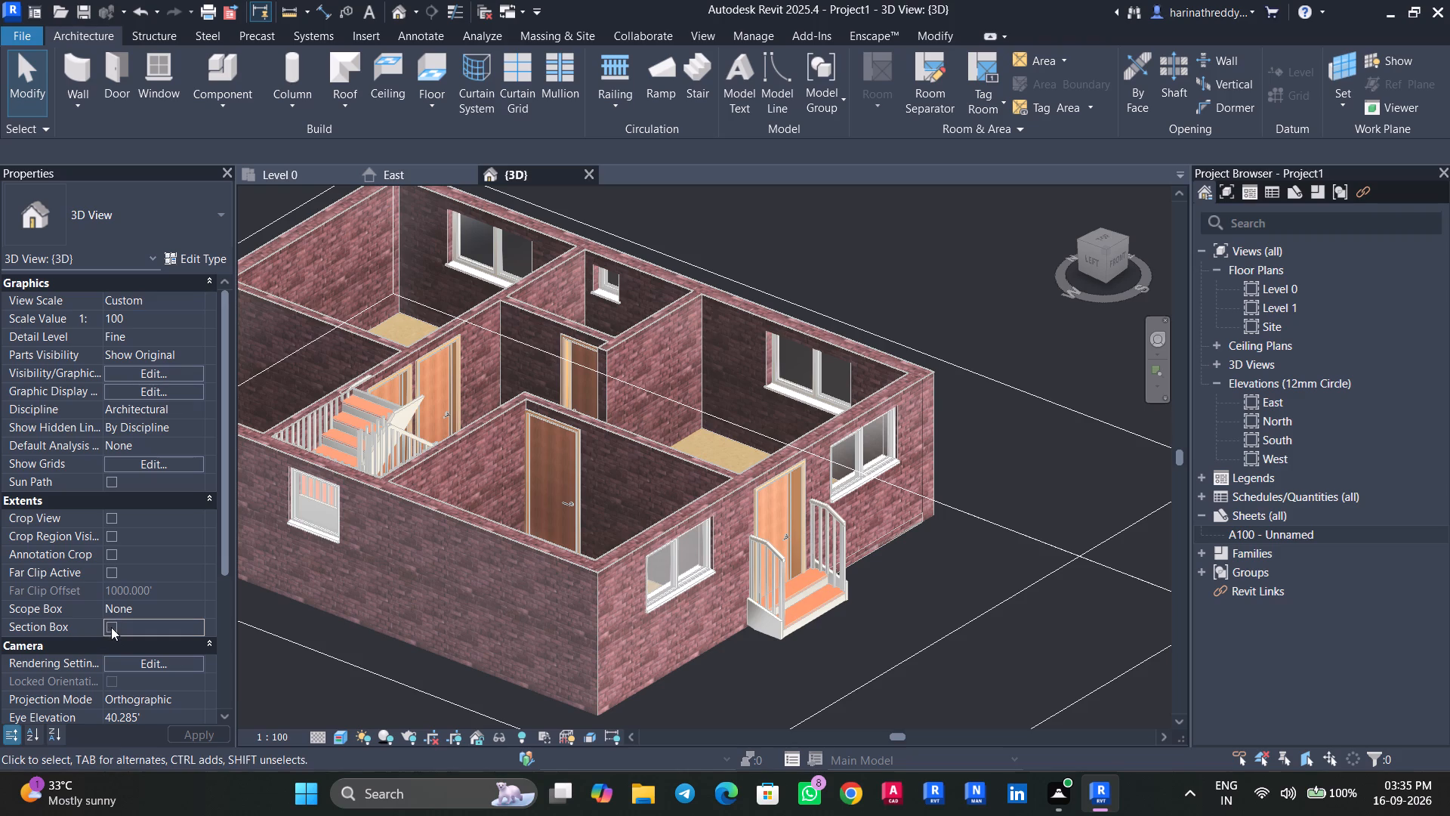
{"action": "scroll", "coordinate": [794, 597], "scroll_direction": "down", "scroll_amount": 6}
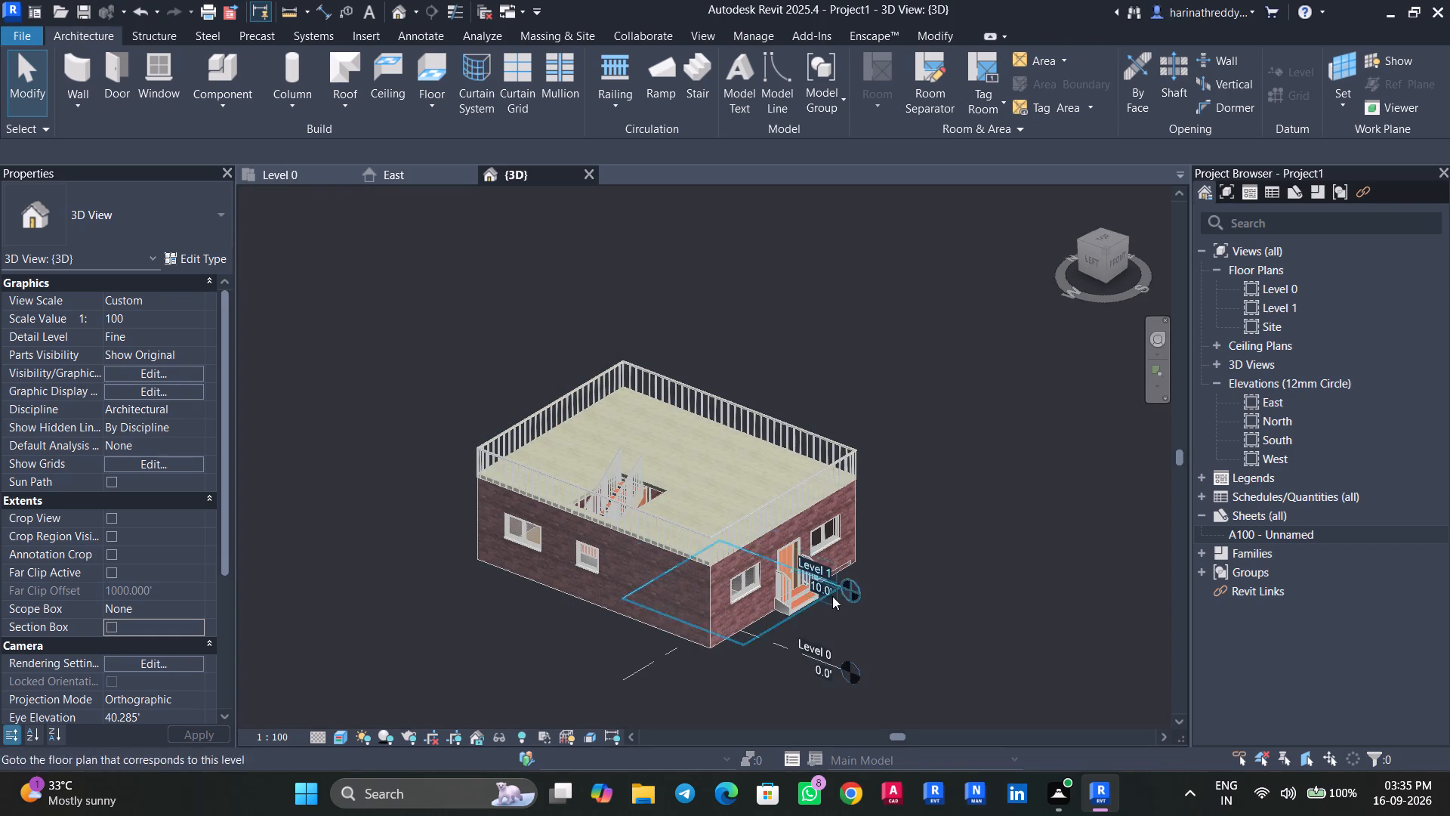
Hide the Levels annotation category in the 3D view's visibility/graphic overrides.
{"action": "key", "text": "v"}
{"action": "key", "text": "v"}
{"action": "left_click", "coordinate": [658, 106]}
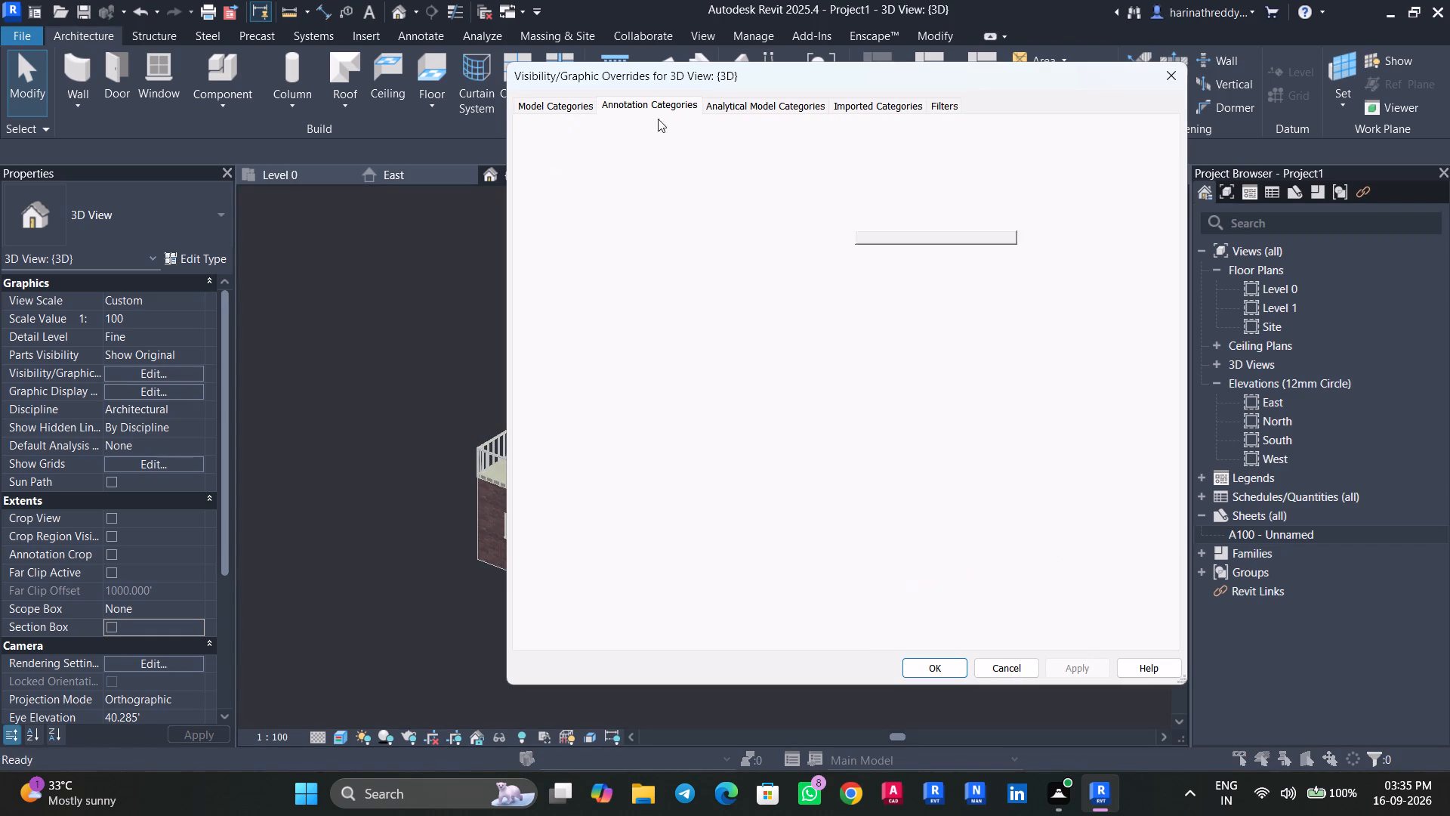
{"action": "left_click", "coordinate": [614, 340]}
{"action": "key", "text": "l"}
{"action": "left_click", "coordinate": [555, 518]}
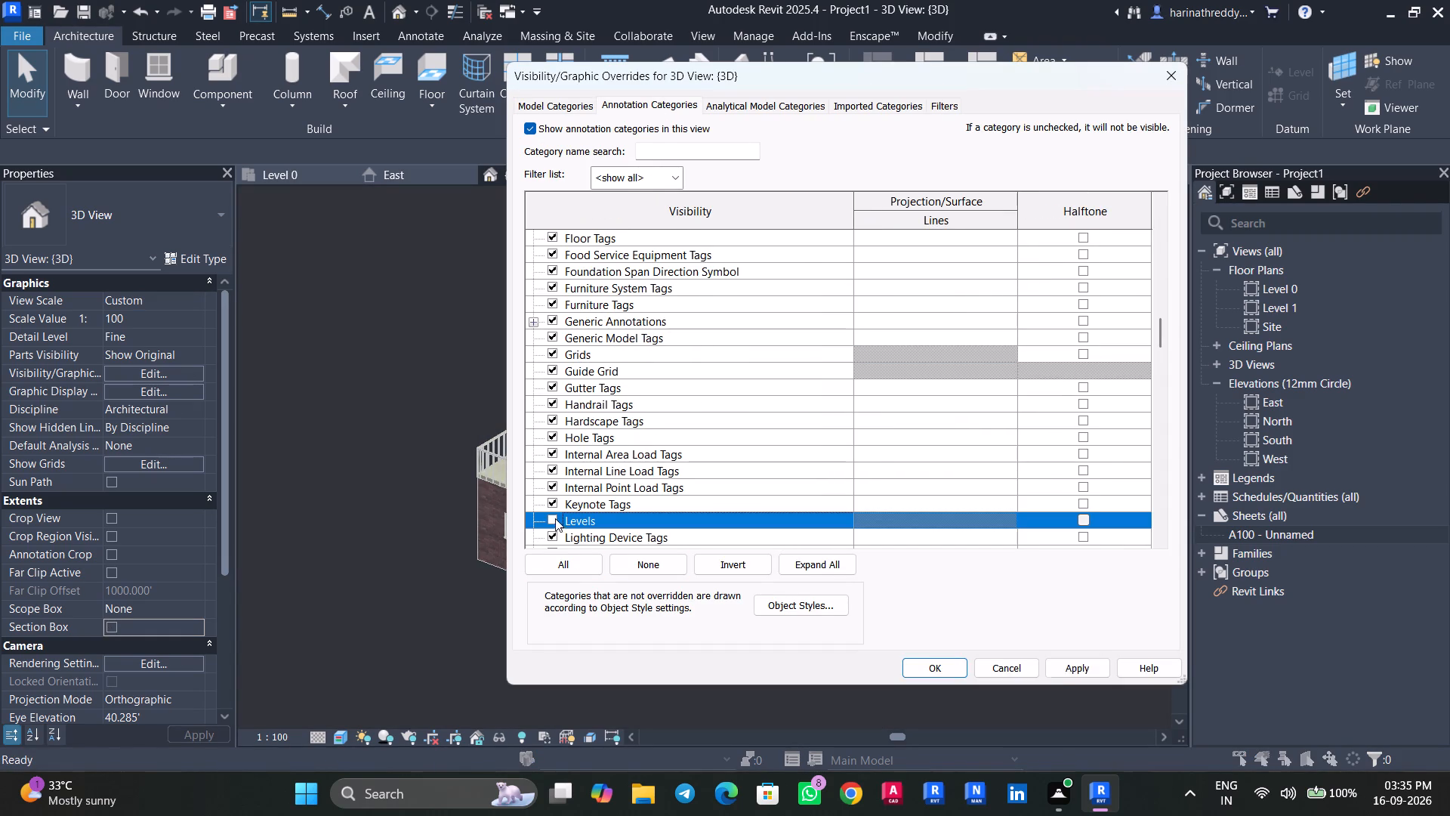
{"action": "left_click", "coordinate": [1054, 675]}
{"action": "left_click", "coordinate": [936, 664]}
{"action": "scroll", "coordinate": [641, 603], "scroll_direction": "up", "scroll_amount": 4}
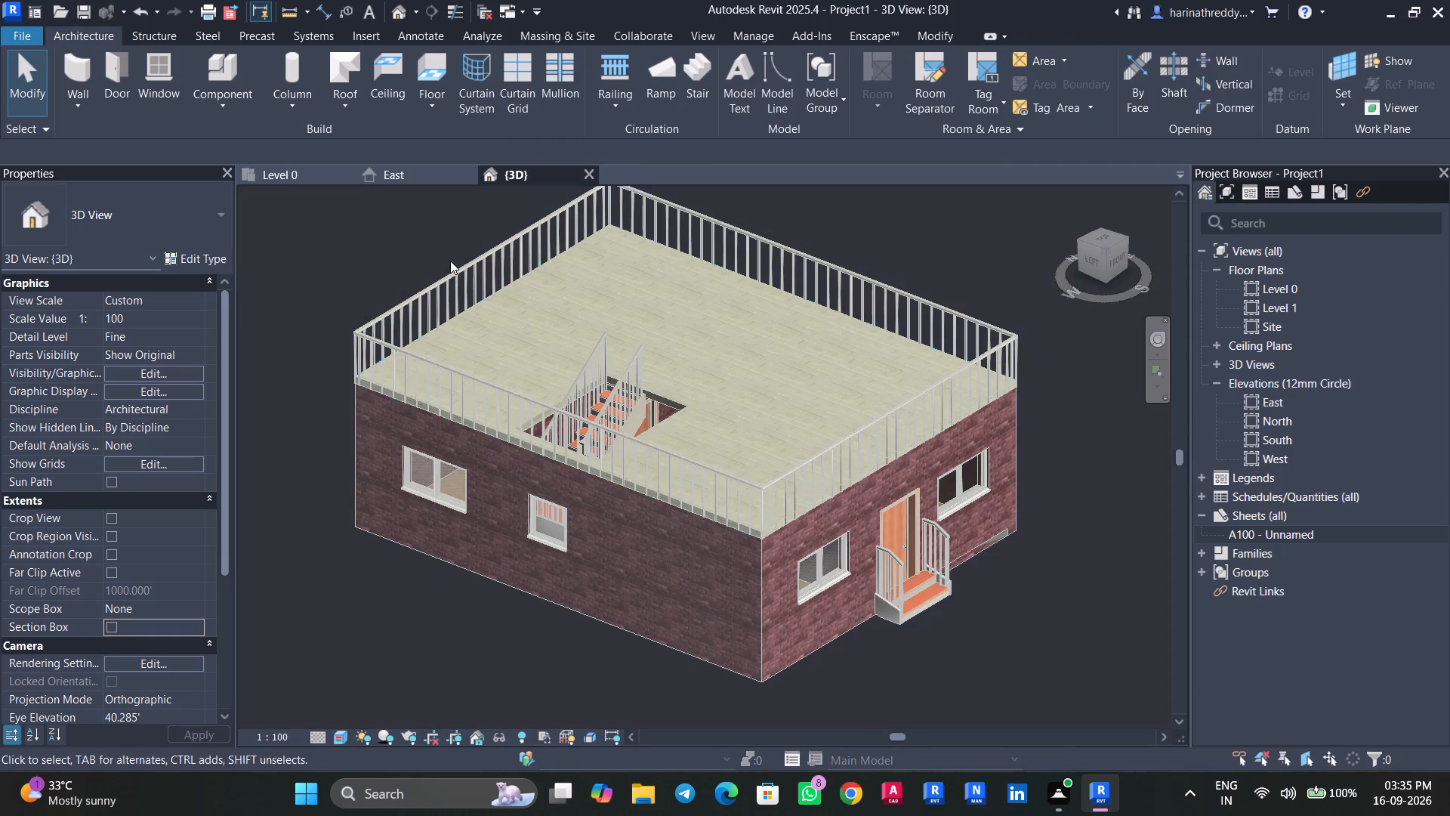
Create a Grassland - 1200mm toposolid on Level 0 from a rectangular boundary sketched just outside the exterior walls, with a perimeter of about 126'.
{"action": "left_click", "coordinate": [293, 173]}
{"action": "scroll", "coordinate": [915, 471], "scroll_direction": "down", "scroll_amount": 4}
{"action": "scroll", "coordinate": [1054, 473], "scroll_direction": "up", "scroll_amount": 2}
{"action": "middle_click_drag", "start_coordinate": [1054, 474], "coordinate": [1032, 517]}
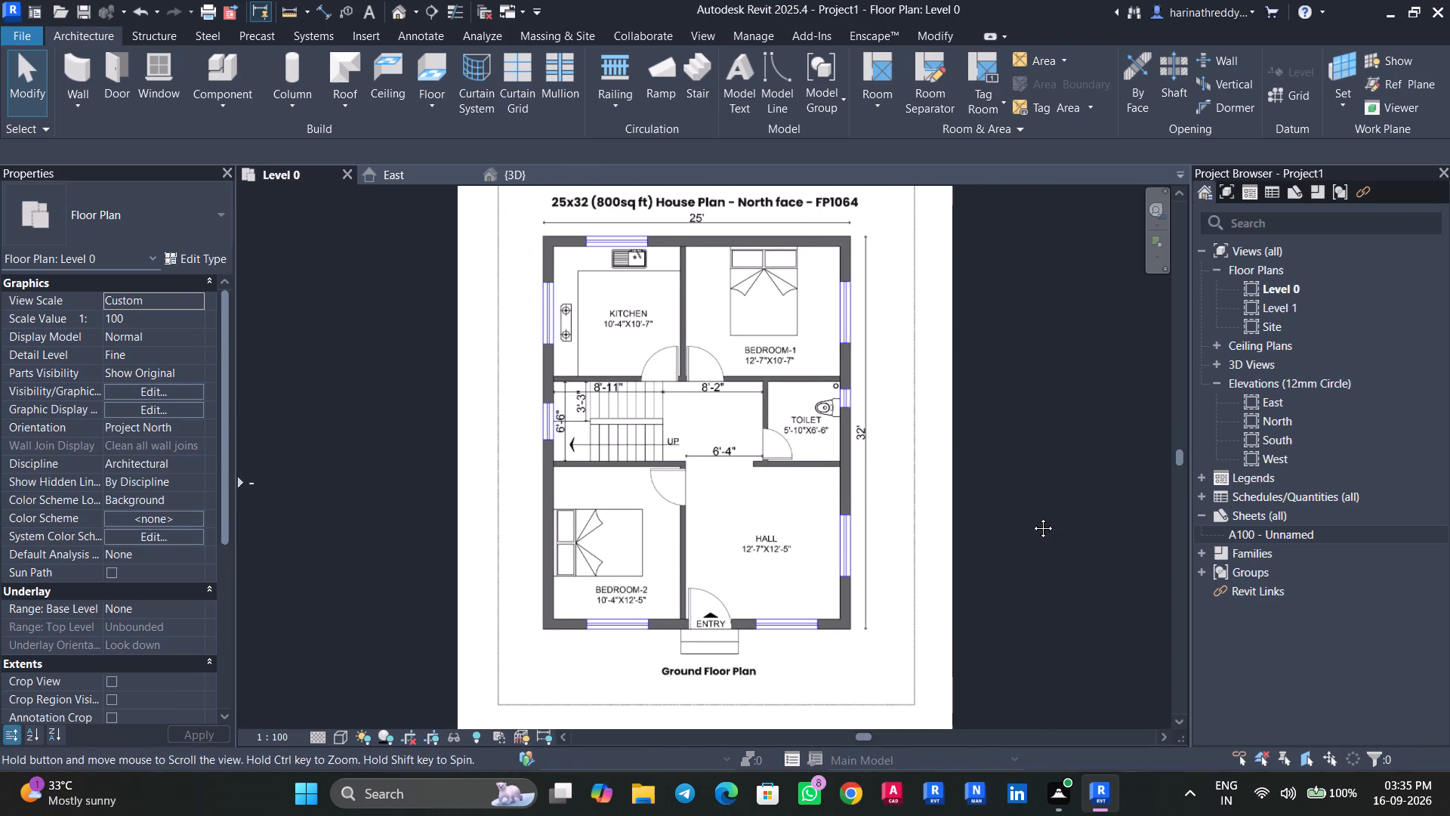
{"action": "middle_click_drag", "start_coordinate": [1032, 517], "coordinate": [1032, 521]}
{"action": "left_click", "coordinate": [562, 42]}
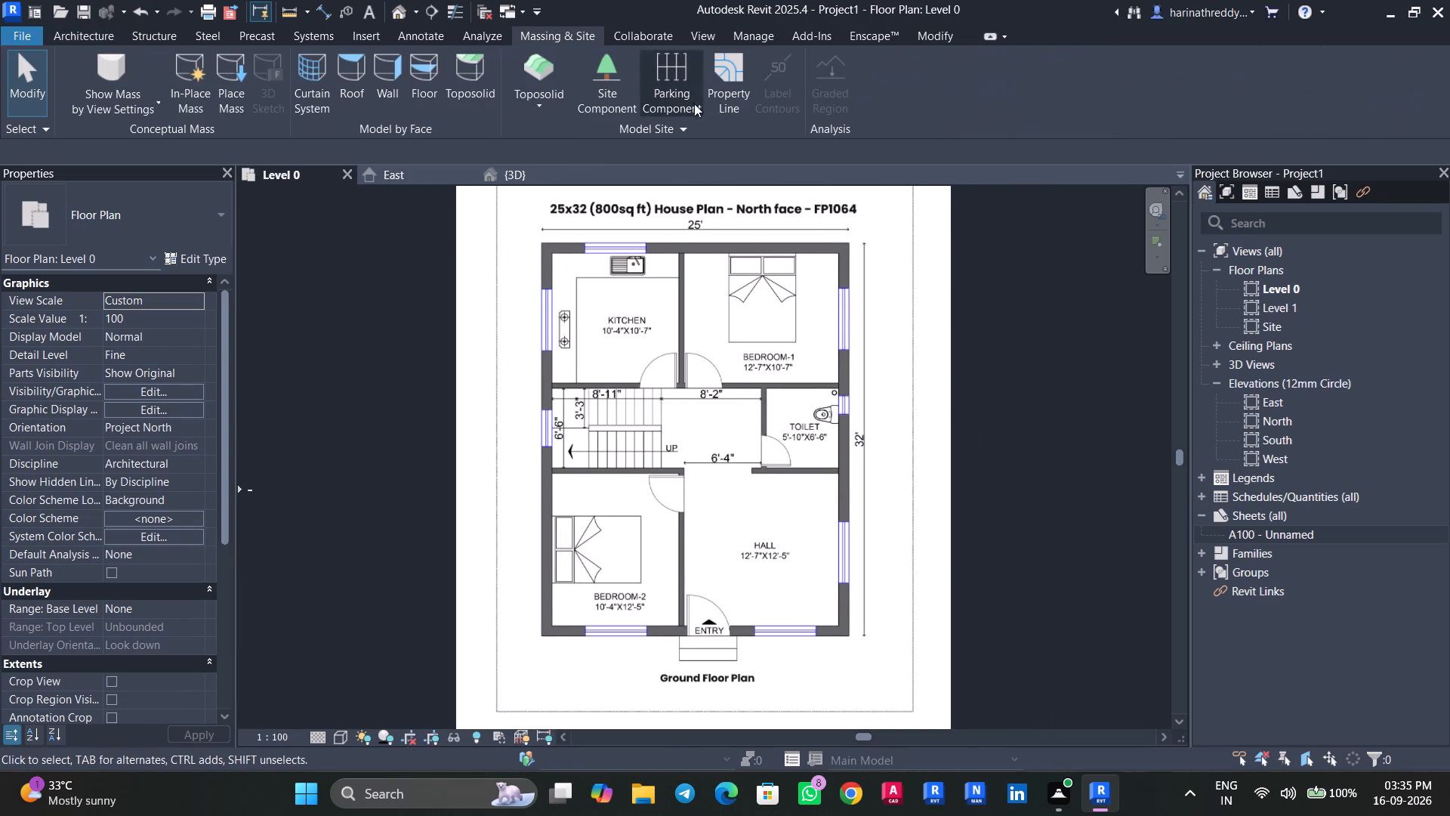
{"action": "left_click", "coordinate": [547, 111]}
{"action": "left_click_drag", "start_coordinate": [577, 171], "coordinate": [619, 134]}
{"action": "left_click", "coordinate": [612, 149]}
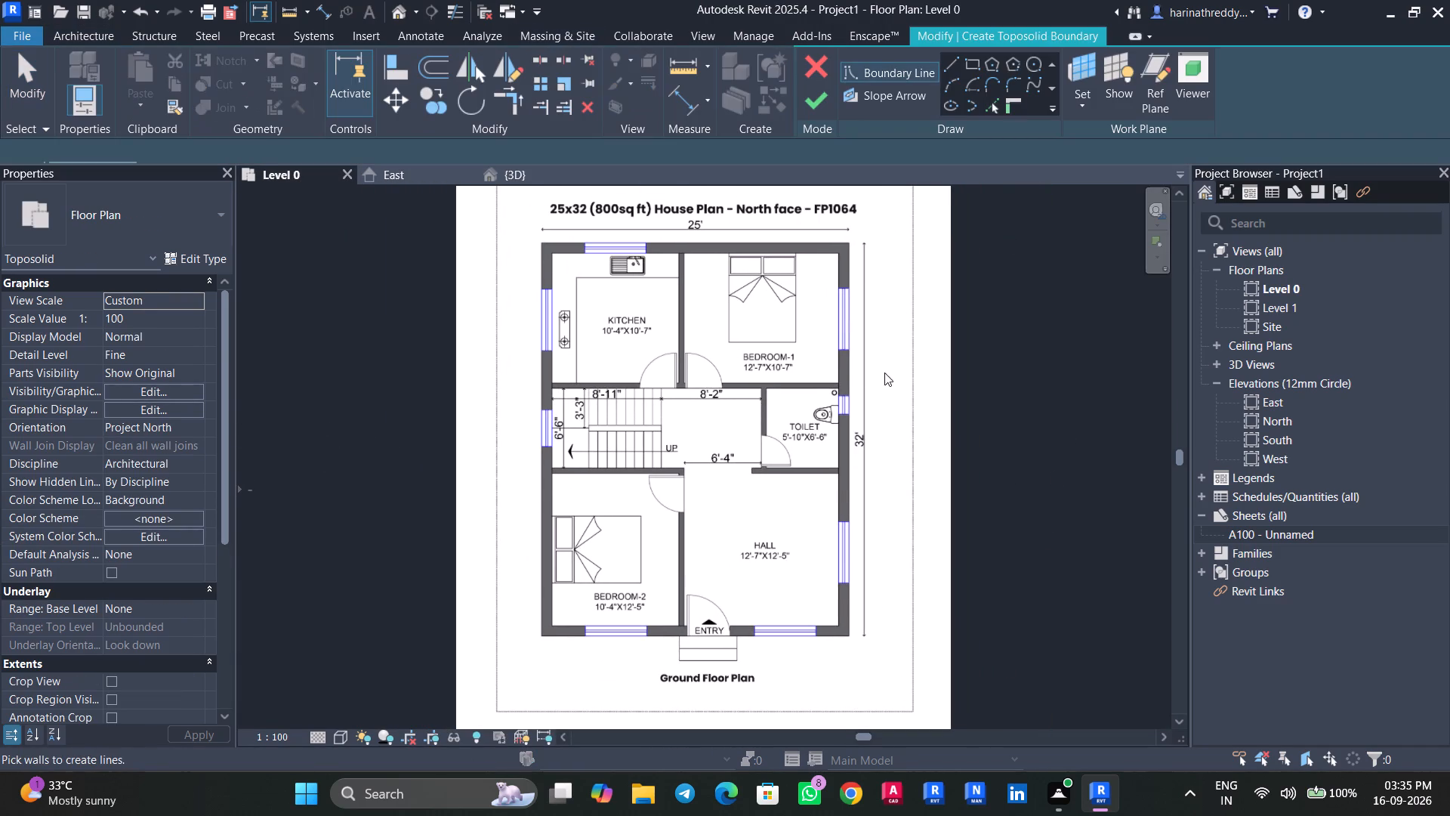
{"action": "left_click", "coordinate": [103, 202]}
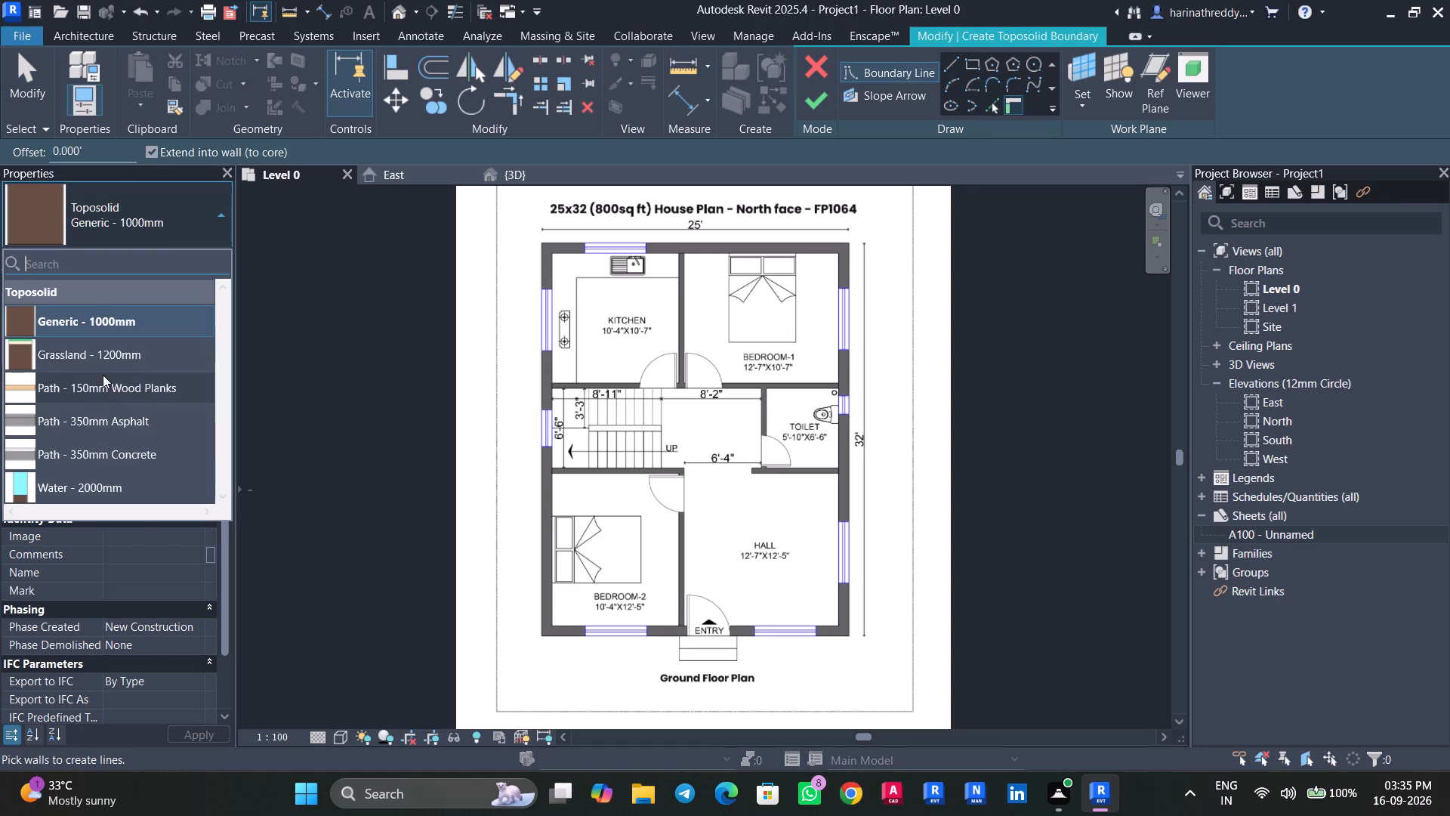
{"action": "left_click", "coordinate": [105, 352]}
{"action": "left_click", "coordinate": [967, 61]}
{"action": "middle_click_drag", "start_coordinate": [718, 283], "coordinate": [736, 320]}
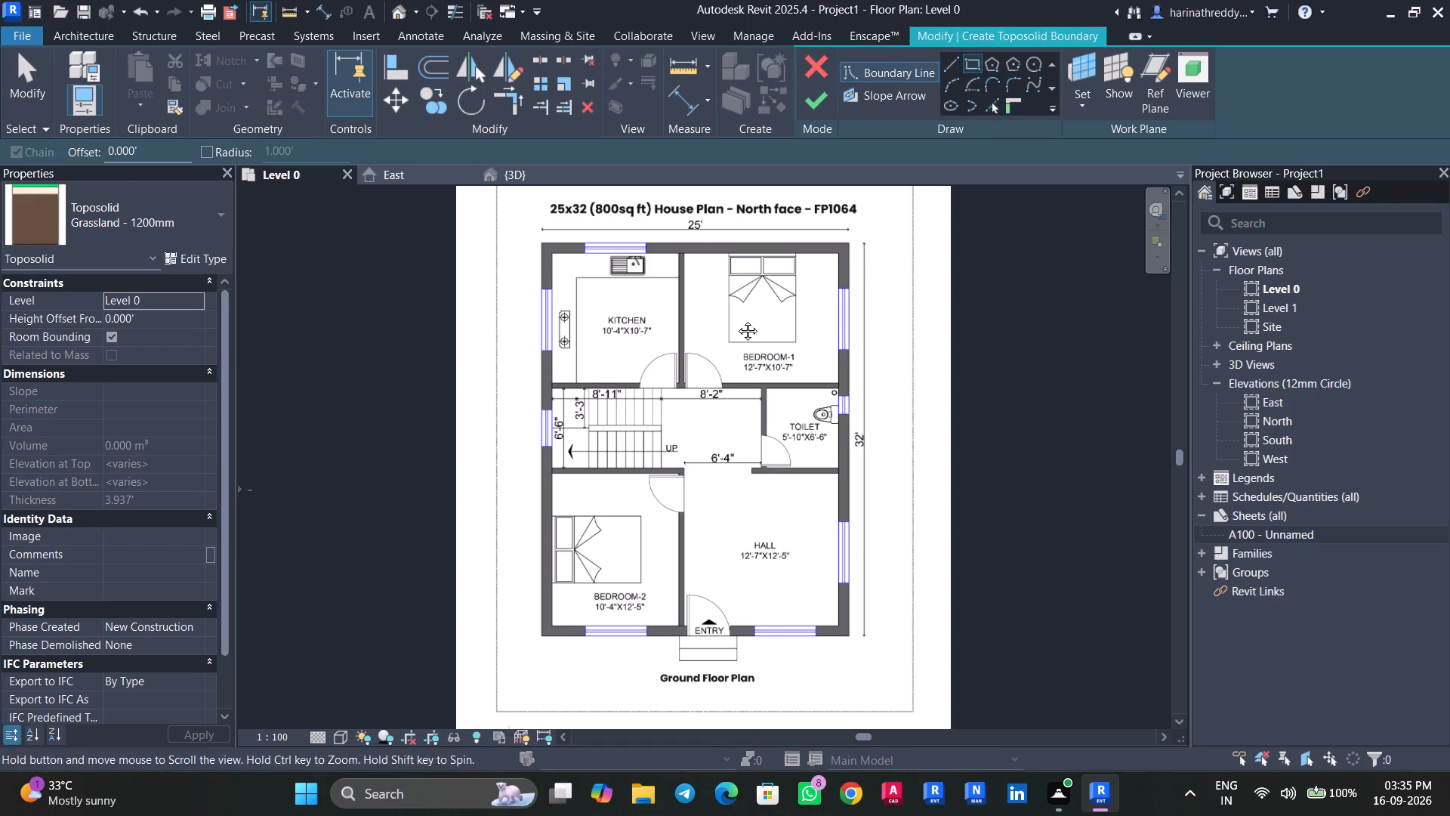
{"action": "middle_click_drag", "start_coordinate": [736, 320], "coordinate": [739, 345]}
{"action": "left_click", "coordinate": [548, 295]}
{"action": "middle_click_drag", "start_coordinate": [855, 580], "coordinate": [849, 424]}
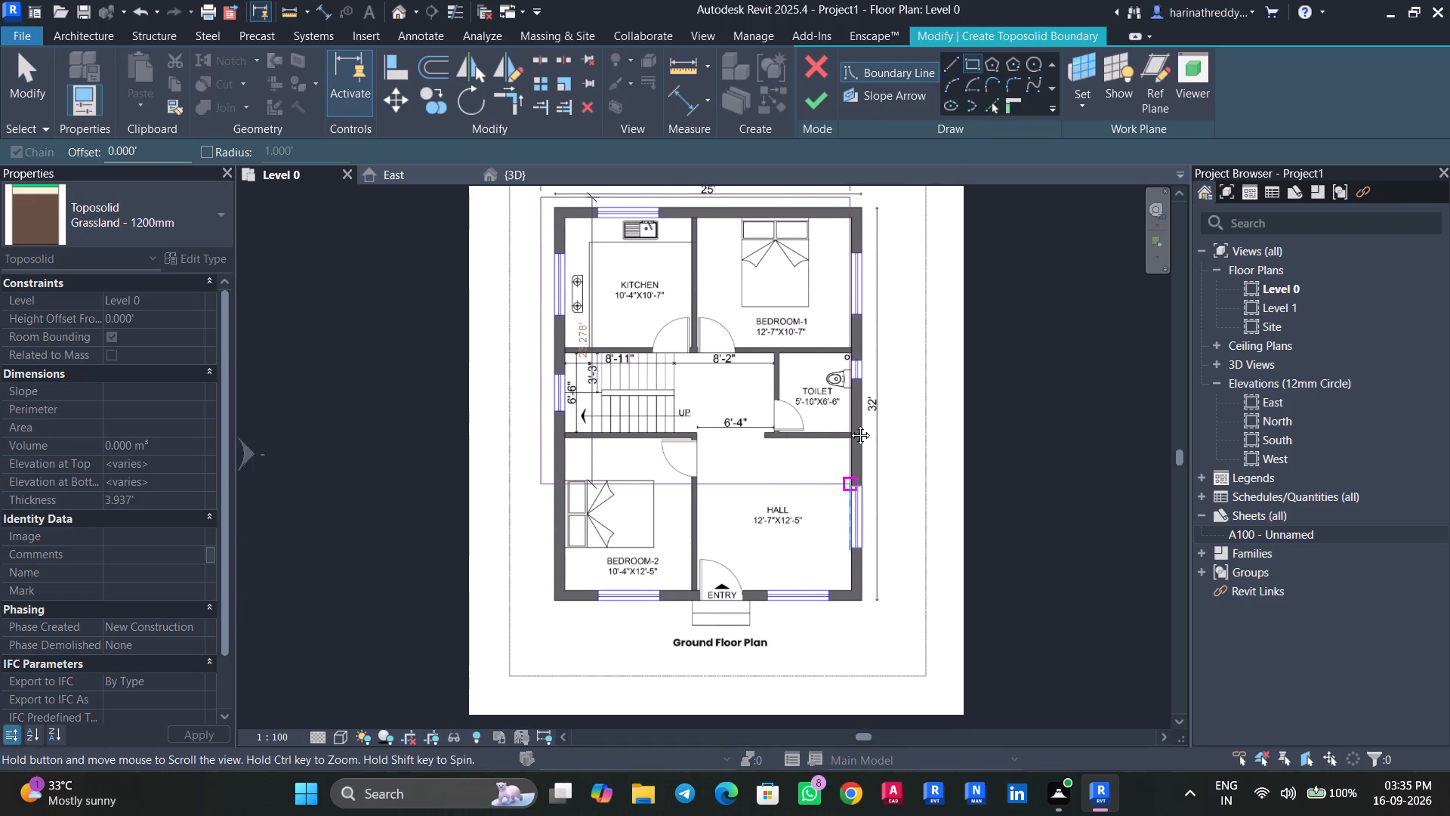
{"action": "middle_click_drag", "start_coordinate": [849, 424], "coordinate": [850, 420]}
{"action": "left_click", "coordinate": [887, 566]}
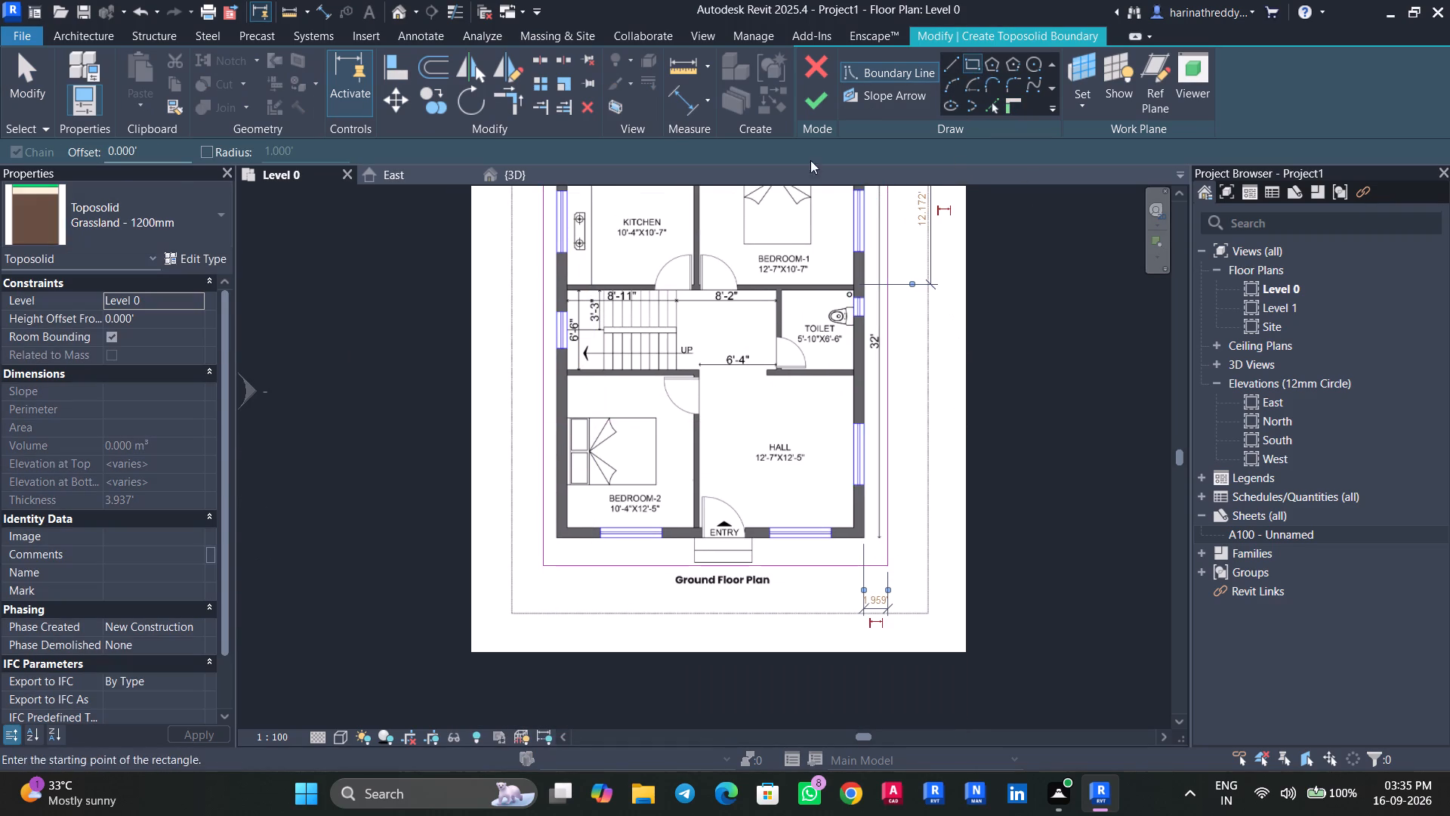
{"action": "left_click", "coordinate": [812, 107]}
{"action": "left_click", "coordinate": [511, 170]}
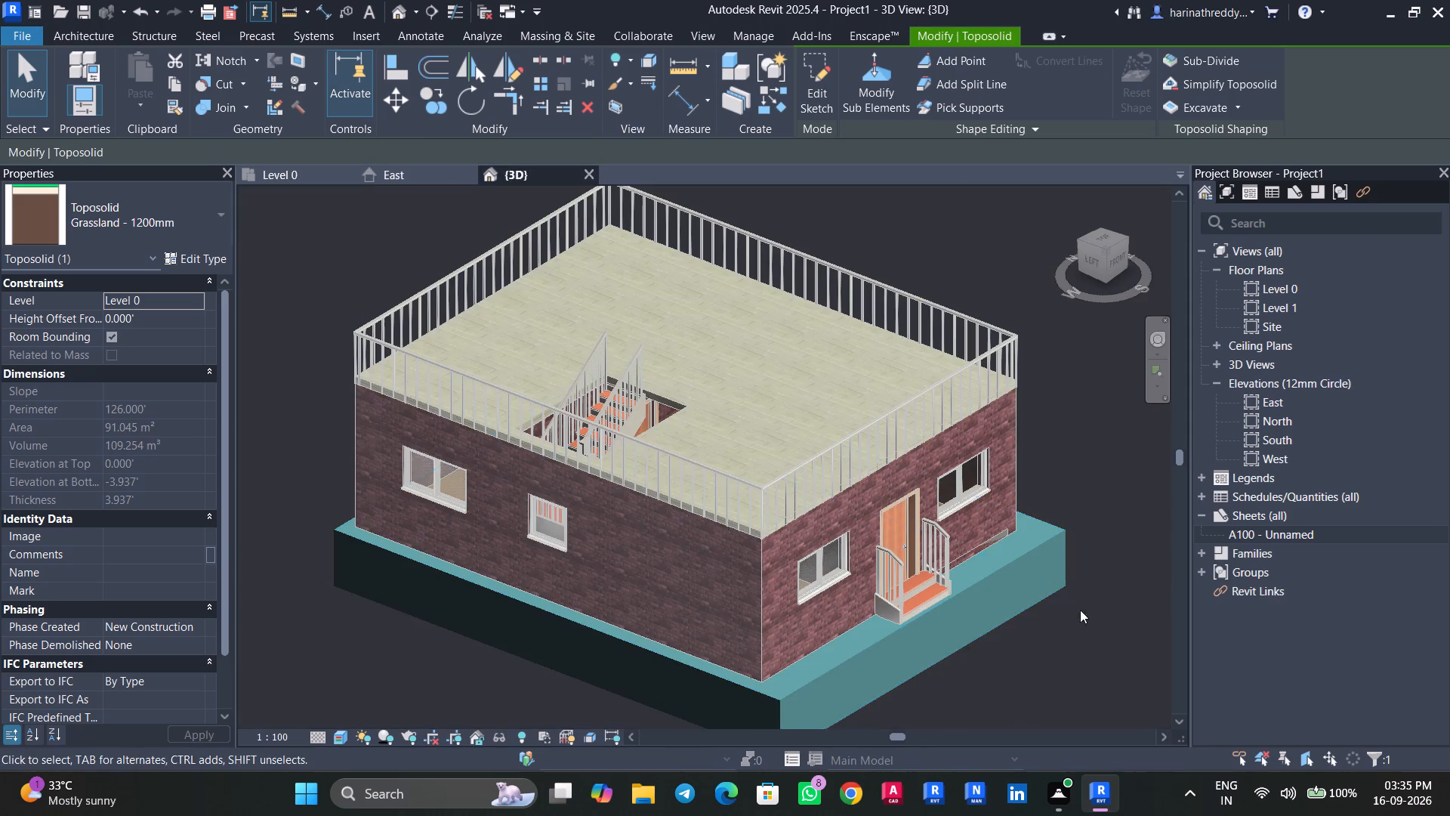
{"action": "key", "text": "Escape"}
Edit the toposolid boundary on the Level 0 plan, moving all four sides outward to a perimeter of about 145.7'.
{"action": "scroll", "coordinate": [990, 691], "scroll_direction": "down", "scroll_amount": 1}
{"action": "middle_click_drag", "start_coordinate": [978, 684], "coordinate": [939, 545]}
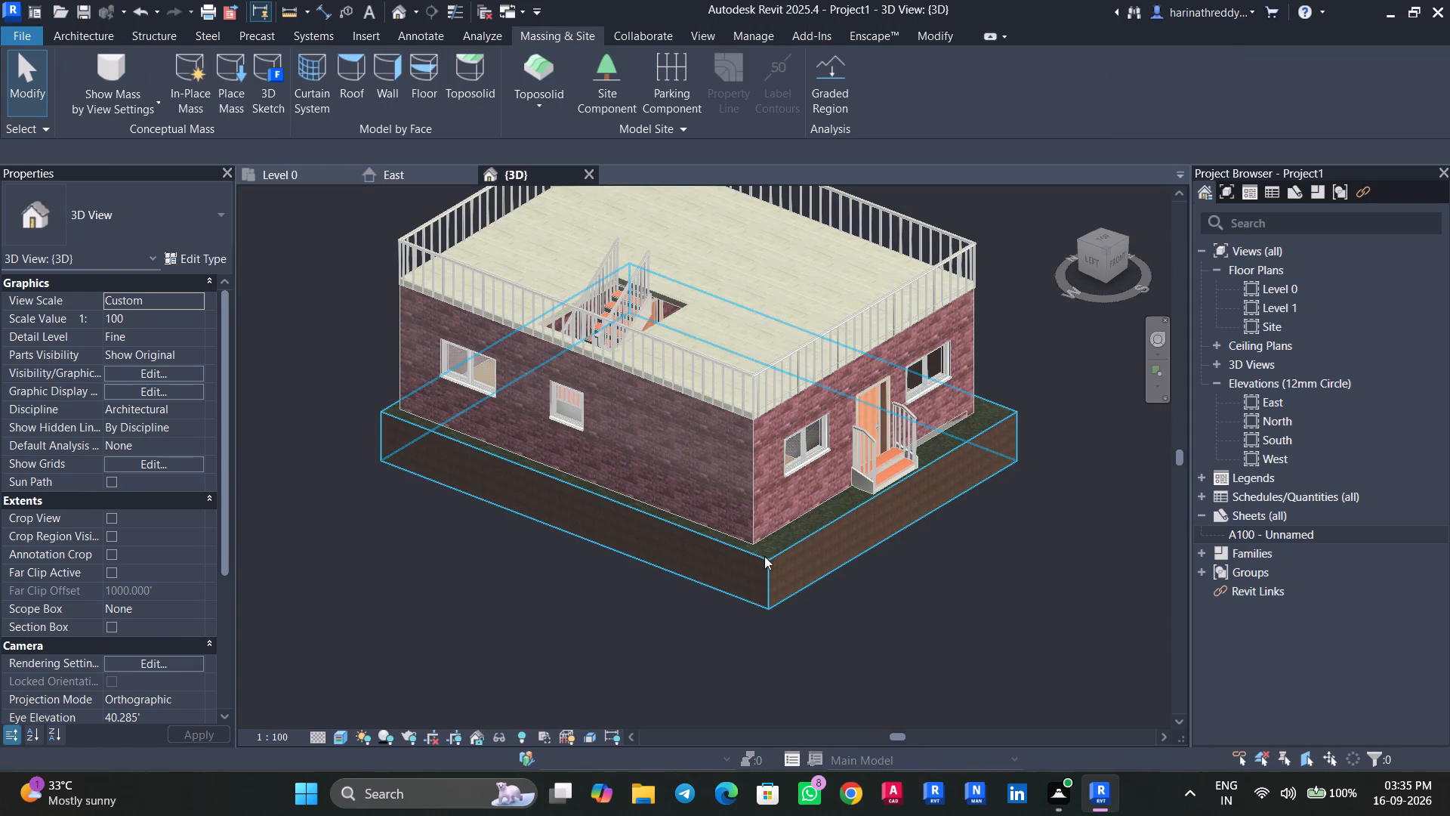
{"action": "left_click", "coordinate": [772, 558]}
{"action": "left_click", "coordinate": [821, 99]}
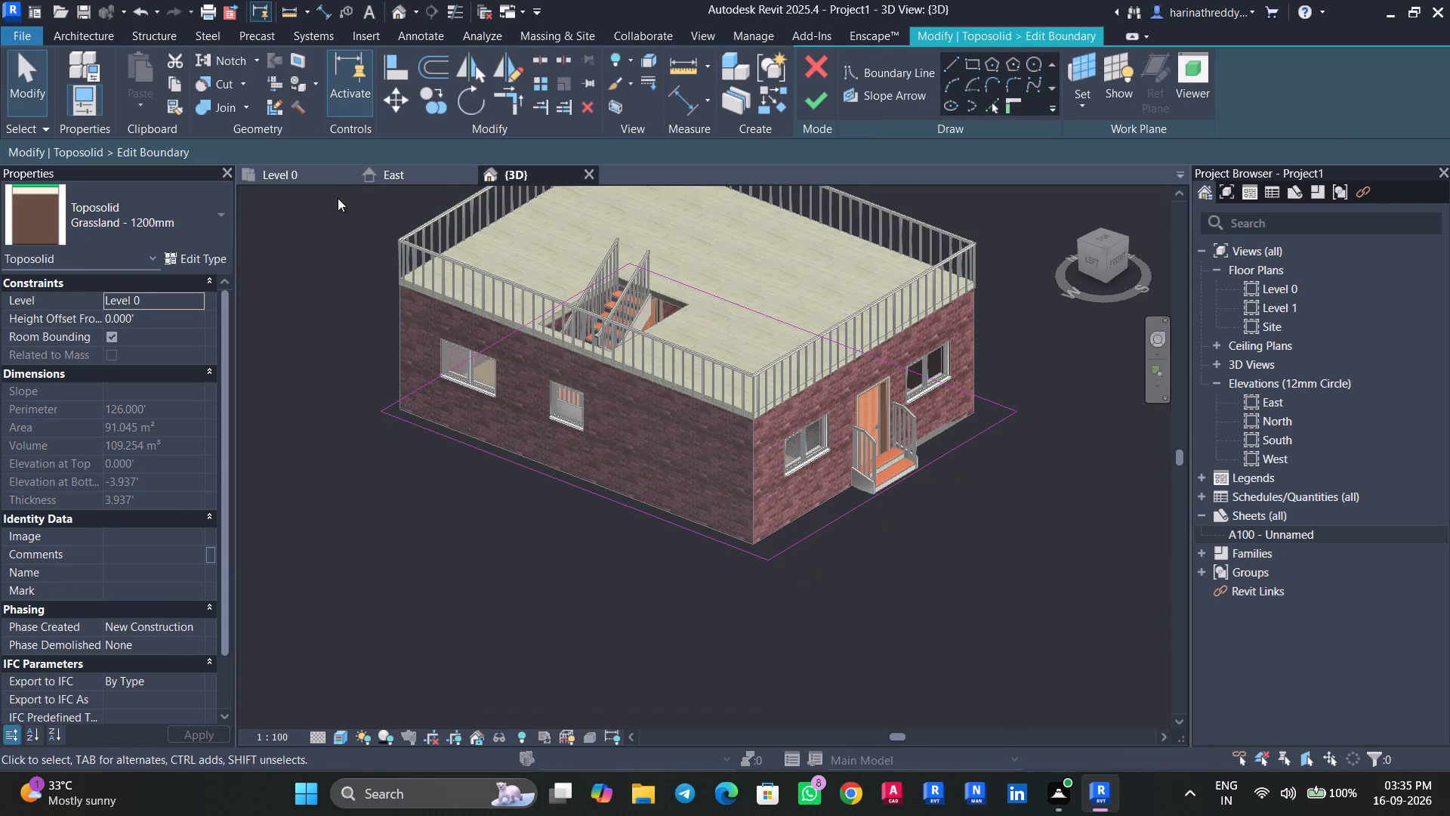
{"action": "left_click", "coordinate": [285, 178]}
{"action": "left_click", "coordinate": [631, 575]}
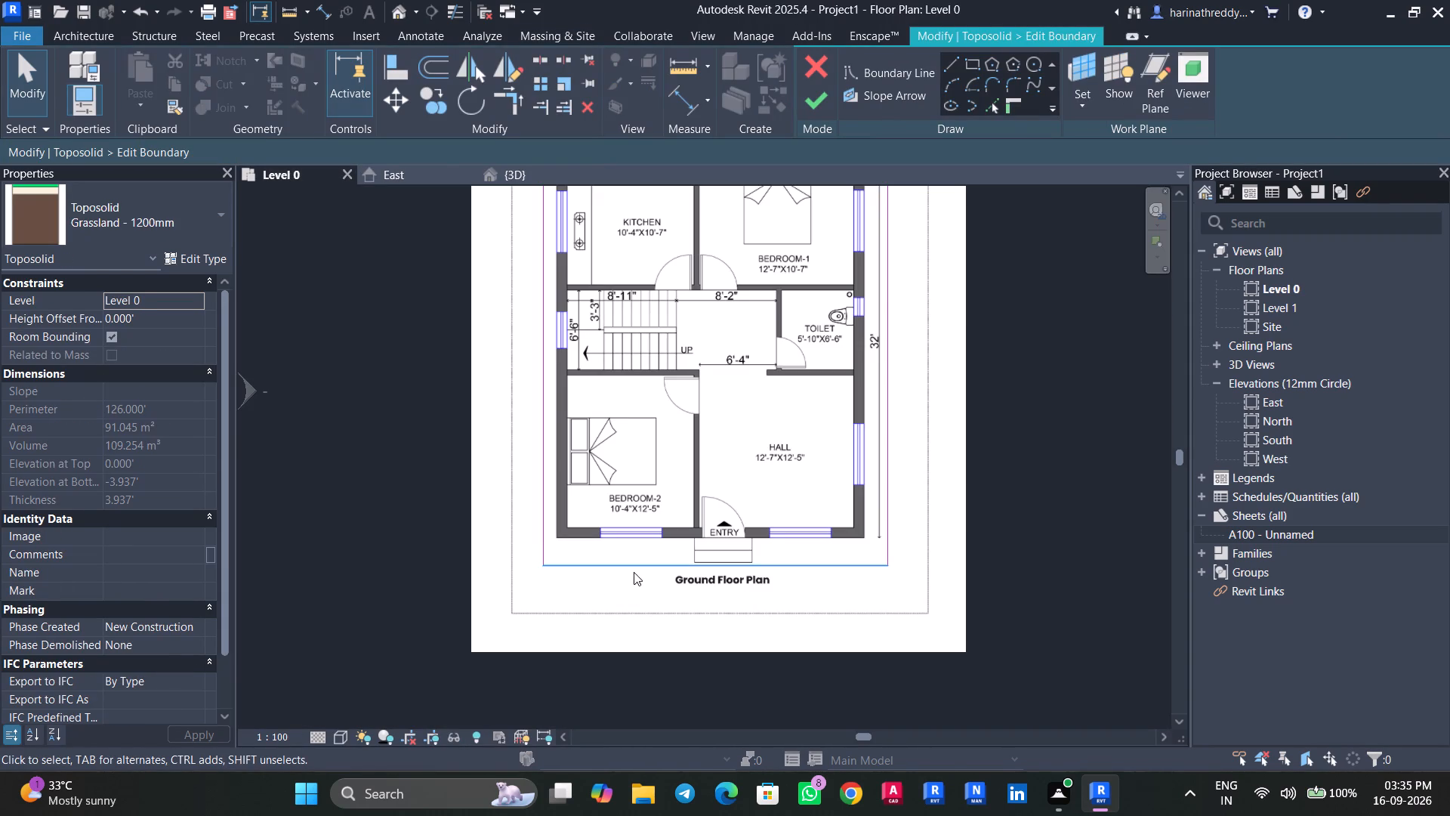
{"action": "left_click", "coordinate": [638, 569]}
{"action": "left_click_drag", "start_coordinate": [638, 568], "coordinate": [641, 611]}
{"action": "middle_click_drag", "start_coordinate": [649, 603], "coordinate": [705, 739]}
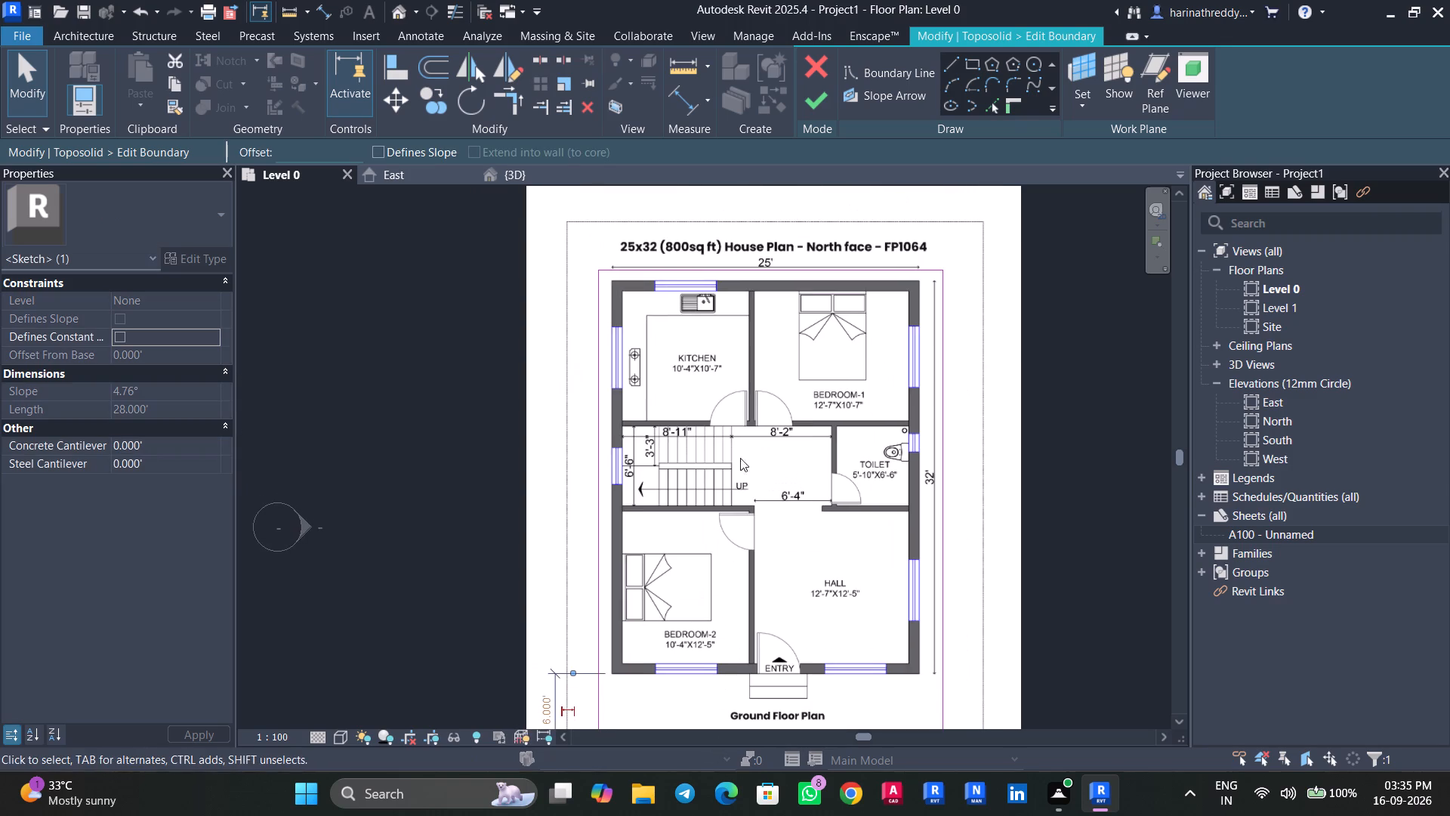
{"action": "left_click", "coordinate": [583, 432]}
{"action": "left_click", "coordinate": [597, 437]}
{"action": "left_click_drag", "start_coordinate": [597, 437], "coordinate": [575, 425]}
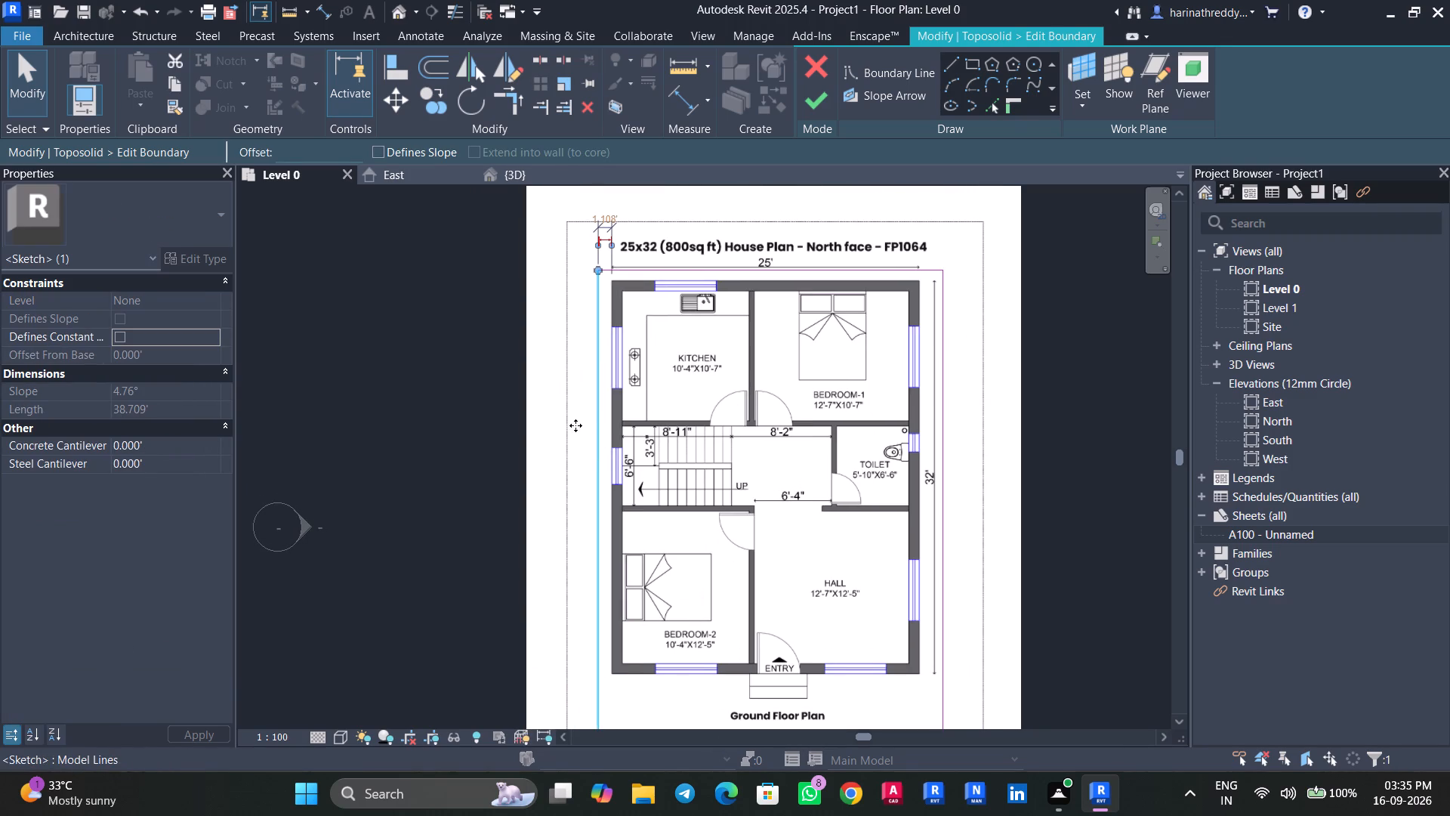
{"action": "left_click_drag", "start_coordinate": [575, 425], "coordinate": [577, 428]}
{"action": "key", "text": "Escape"}
{"action": "left_click", "coordinate": [794, 267]}
{"action": "left_click_drag", "start_coordinate": [799, 270], "coordinate": [798, 245]}
{"action": "key", "text": "Escape"}
{"action": "left_click", "coordinate": [942, 360]}
{"action": "left_click_drag", "start_coordinate": [942, 364], "coordinate": [969, 372]}
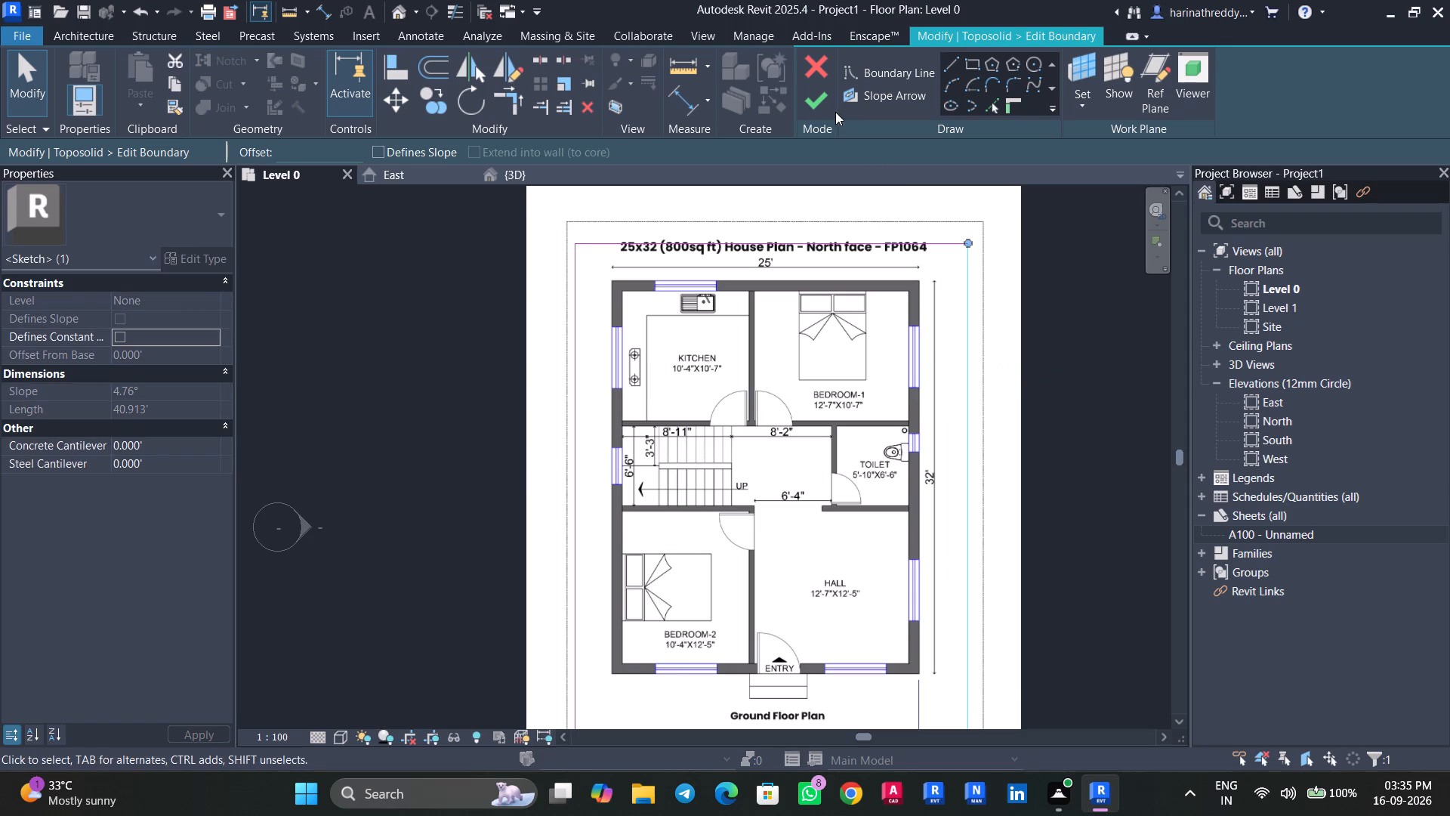
{"action": "left_click", "coordinate": [825, 104]}
{"action": "left_click", "coordinate": [482, 175]}
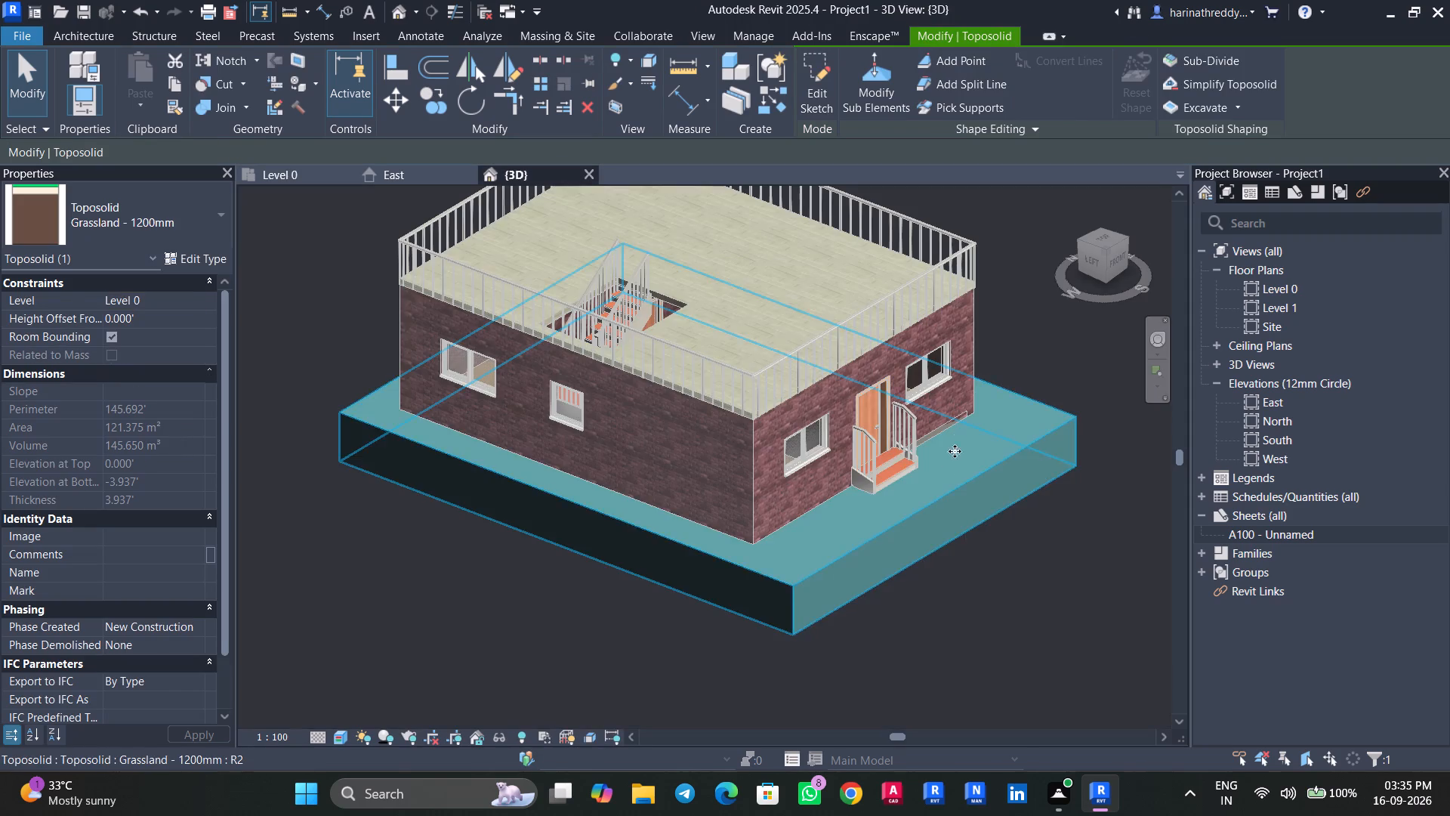
{"action": "key", "text": "Escape"}
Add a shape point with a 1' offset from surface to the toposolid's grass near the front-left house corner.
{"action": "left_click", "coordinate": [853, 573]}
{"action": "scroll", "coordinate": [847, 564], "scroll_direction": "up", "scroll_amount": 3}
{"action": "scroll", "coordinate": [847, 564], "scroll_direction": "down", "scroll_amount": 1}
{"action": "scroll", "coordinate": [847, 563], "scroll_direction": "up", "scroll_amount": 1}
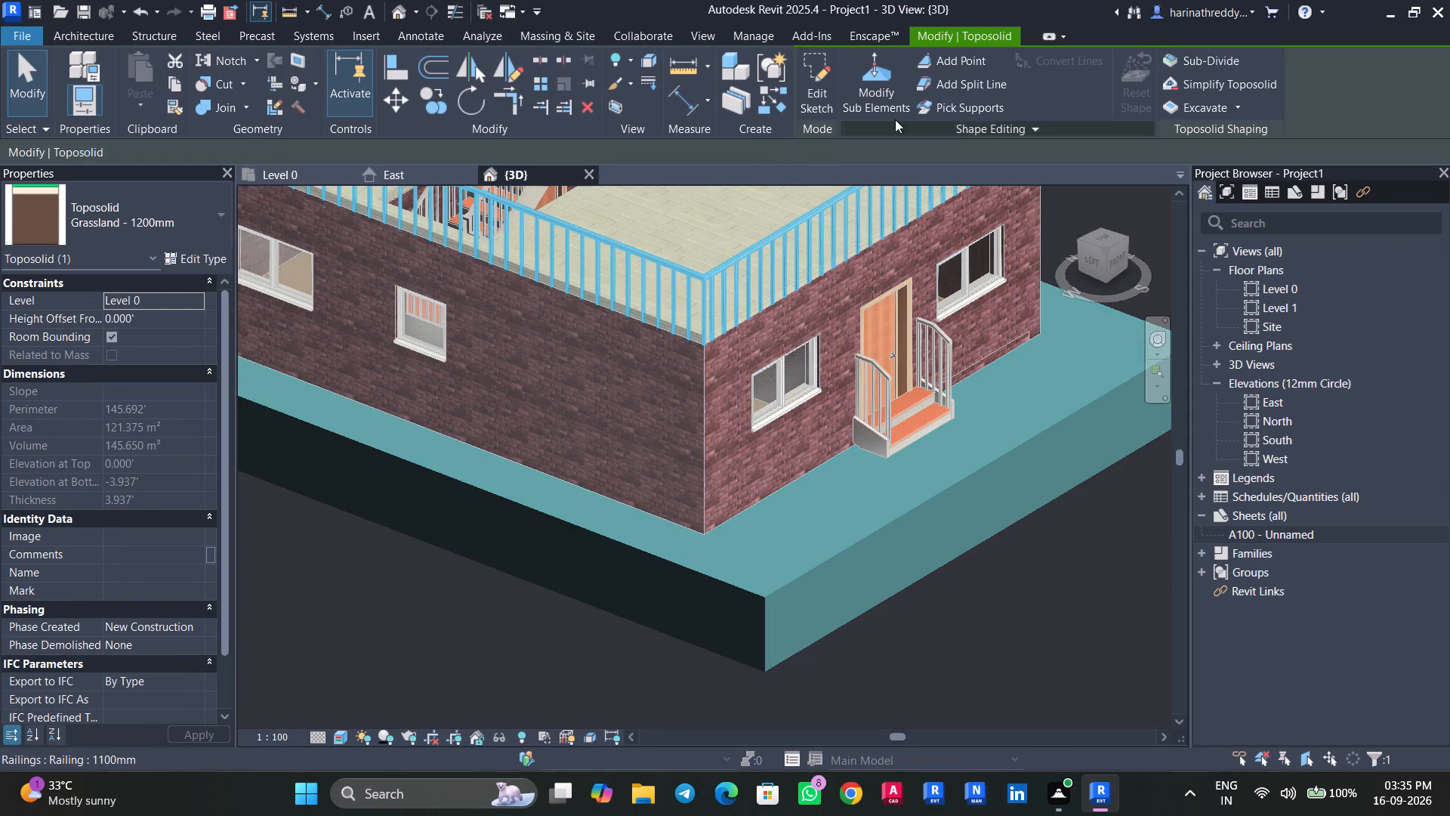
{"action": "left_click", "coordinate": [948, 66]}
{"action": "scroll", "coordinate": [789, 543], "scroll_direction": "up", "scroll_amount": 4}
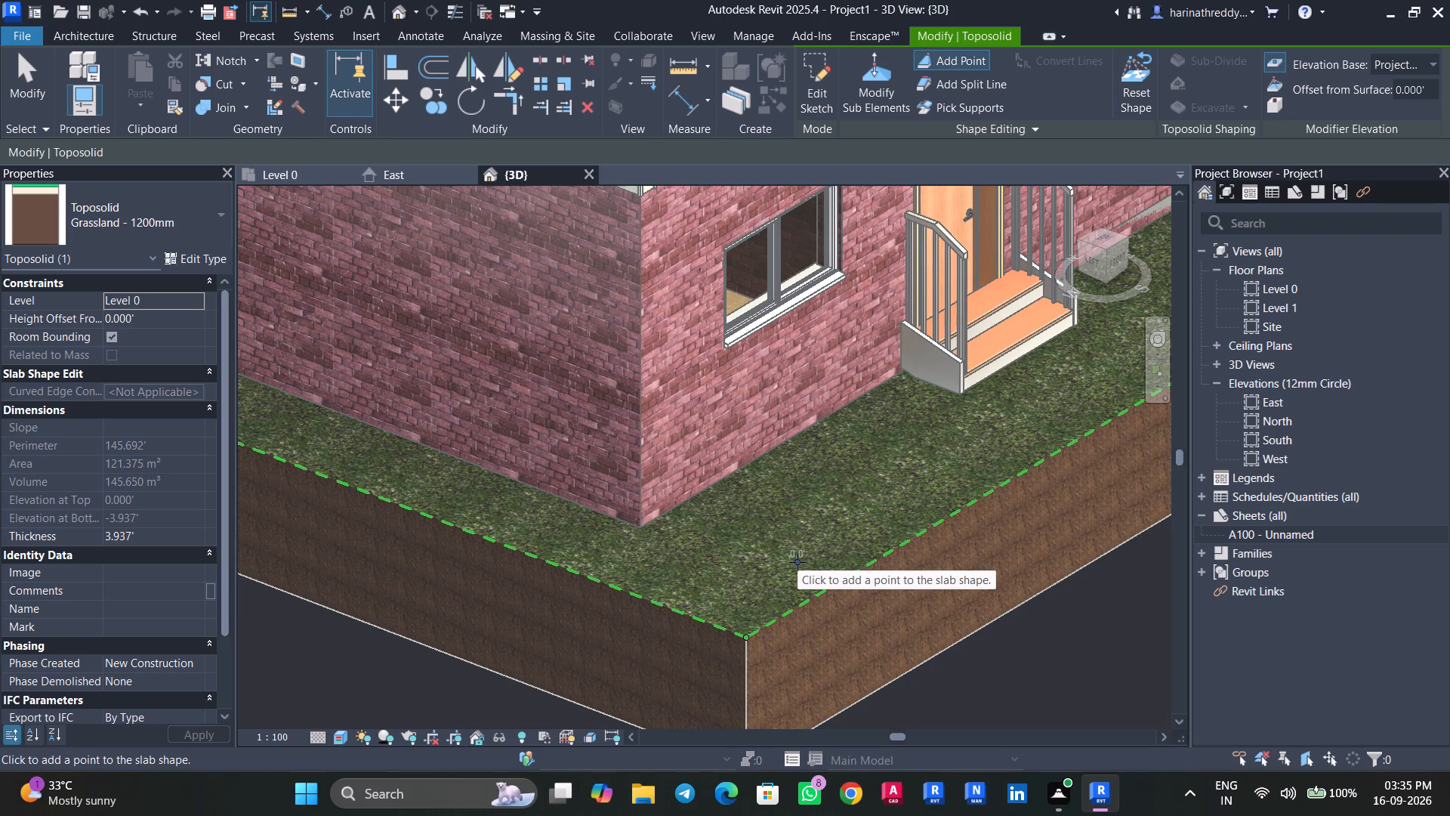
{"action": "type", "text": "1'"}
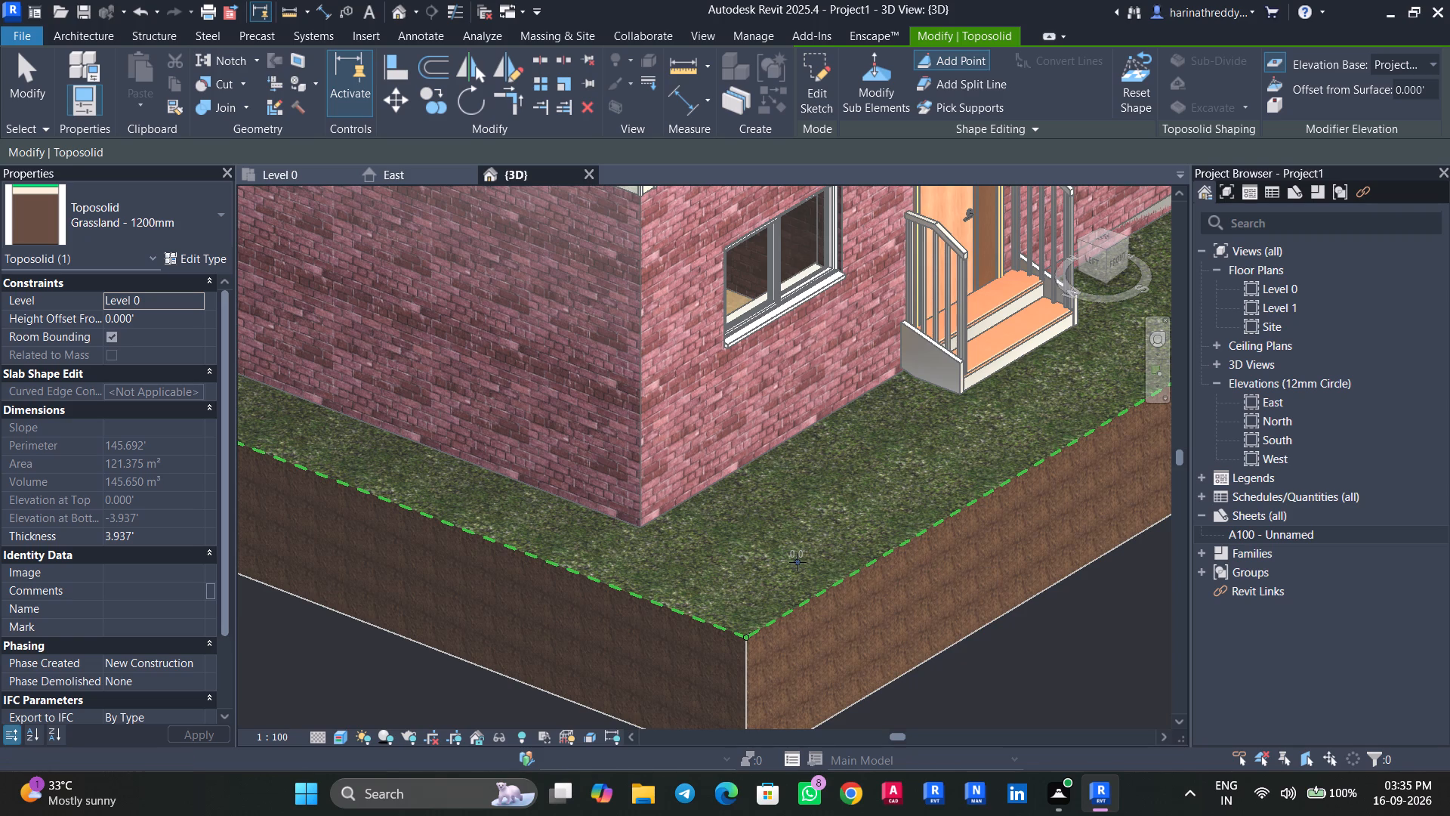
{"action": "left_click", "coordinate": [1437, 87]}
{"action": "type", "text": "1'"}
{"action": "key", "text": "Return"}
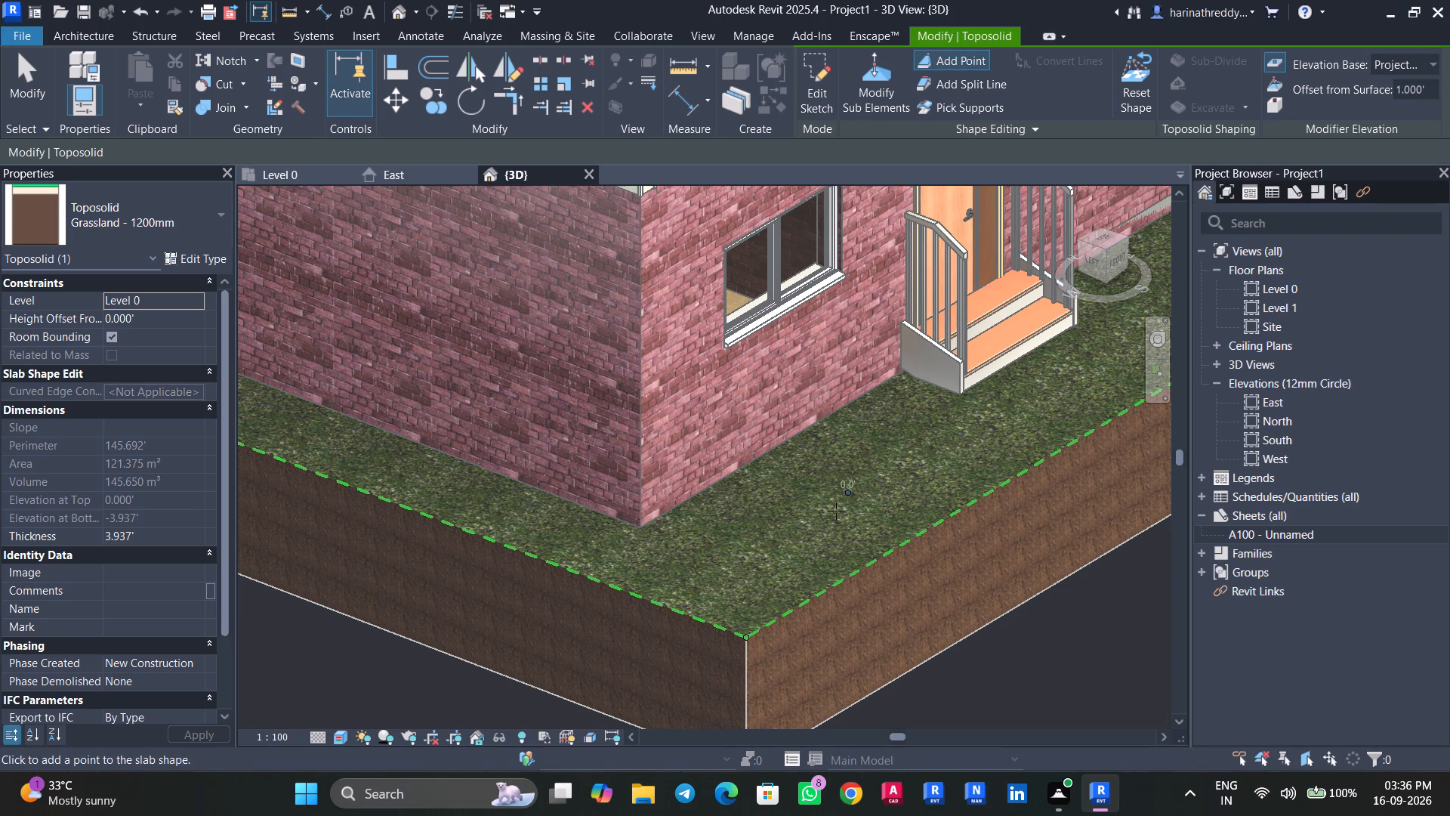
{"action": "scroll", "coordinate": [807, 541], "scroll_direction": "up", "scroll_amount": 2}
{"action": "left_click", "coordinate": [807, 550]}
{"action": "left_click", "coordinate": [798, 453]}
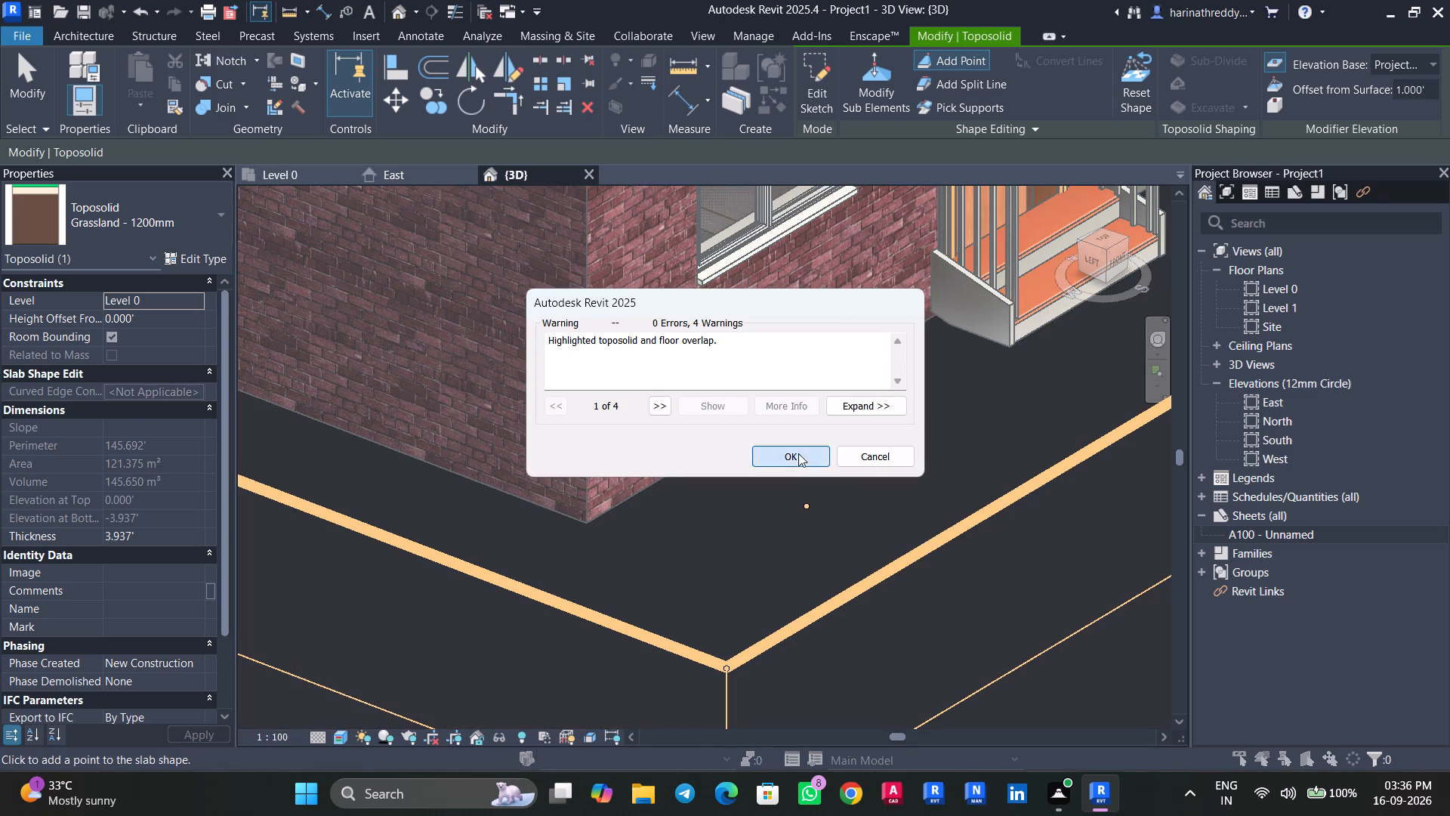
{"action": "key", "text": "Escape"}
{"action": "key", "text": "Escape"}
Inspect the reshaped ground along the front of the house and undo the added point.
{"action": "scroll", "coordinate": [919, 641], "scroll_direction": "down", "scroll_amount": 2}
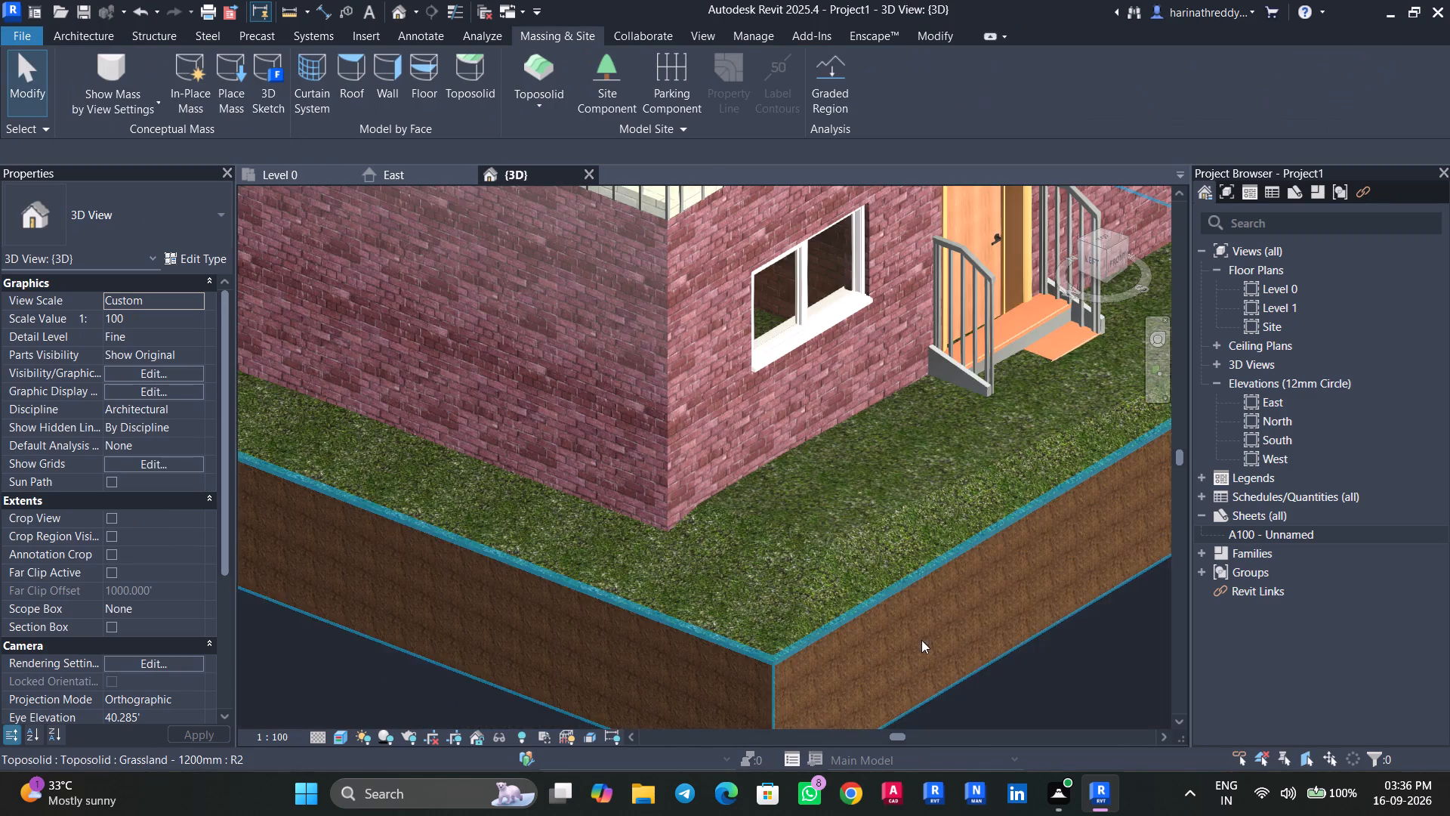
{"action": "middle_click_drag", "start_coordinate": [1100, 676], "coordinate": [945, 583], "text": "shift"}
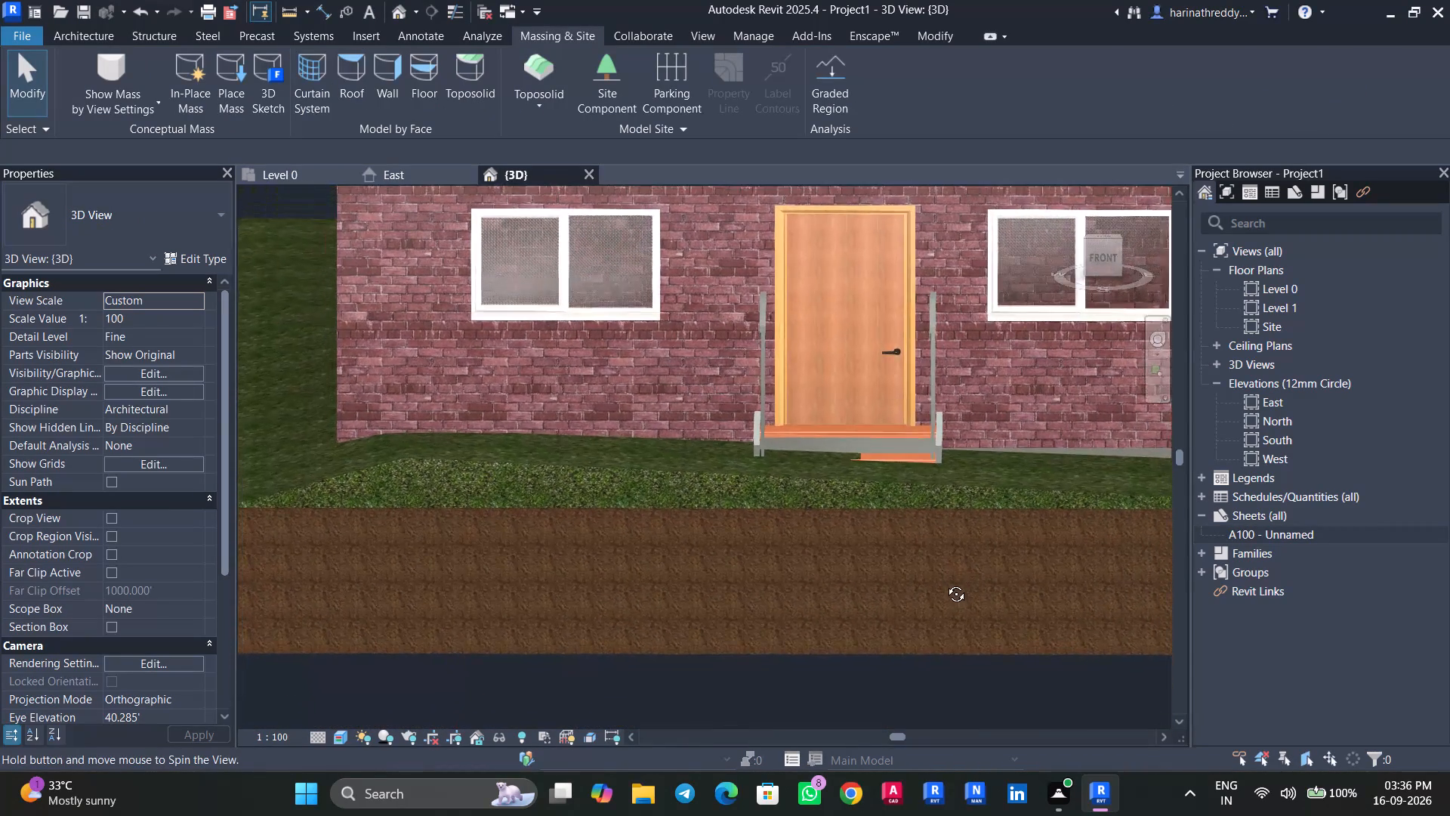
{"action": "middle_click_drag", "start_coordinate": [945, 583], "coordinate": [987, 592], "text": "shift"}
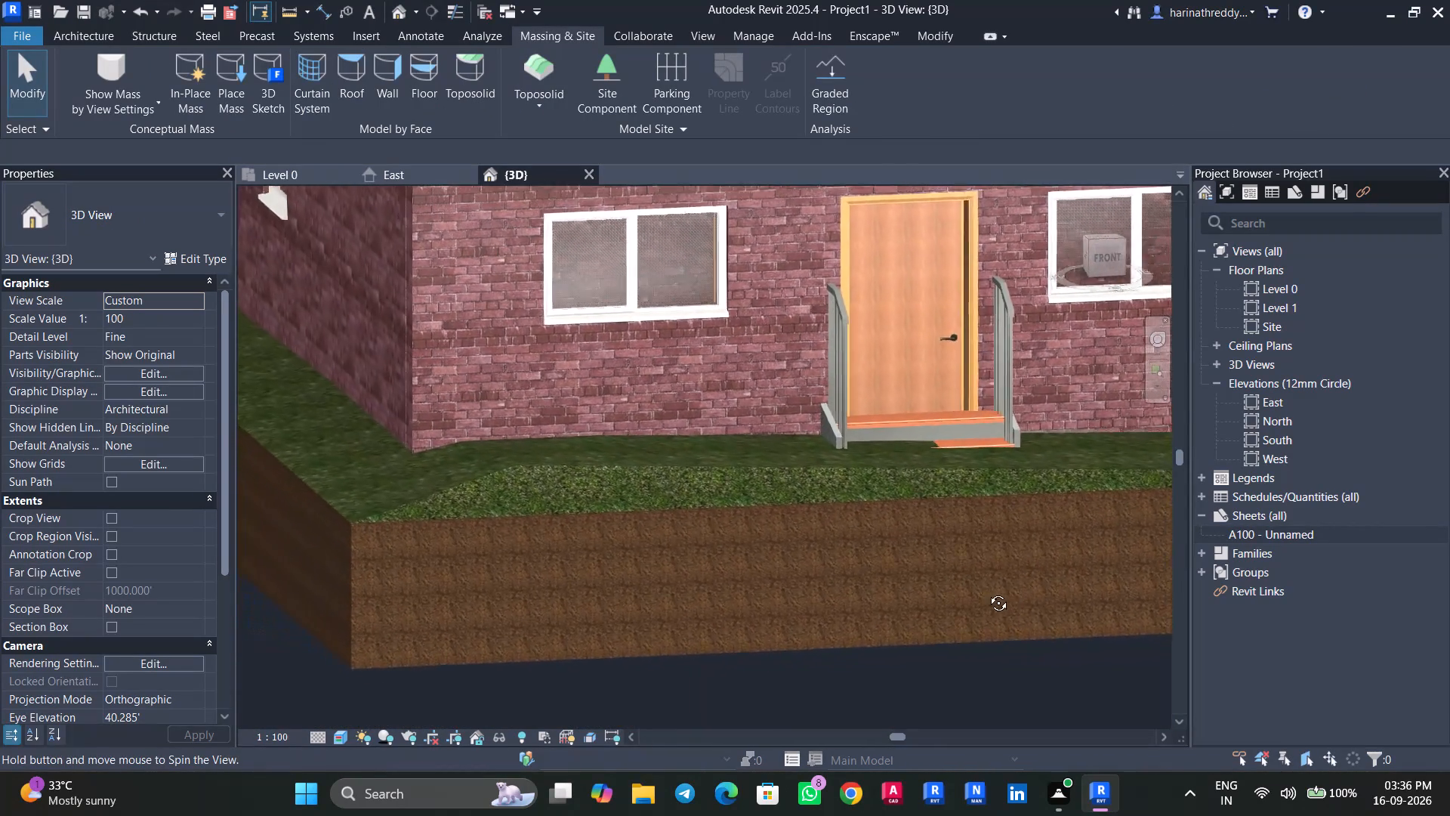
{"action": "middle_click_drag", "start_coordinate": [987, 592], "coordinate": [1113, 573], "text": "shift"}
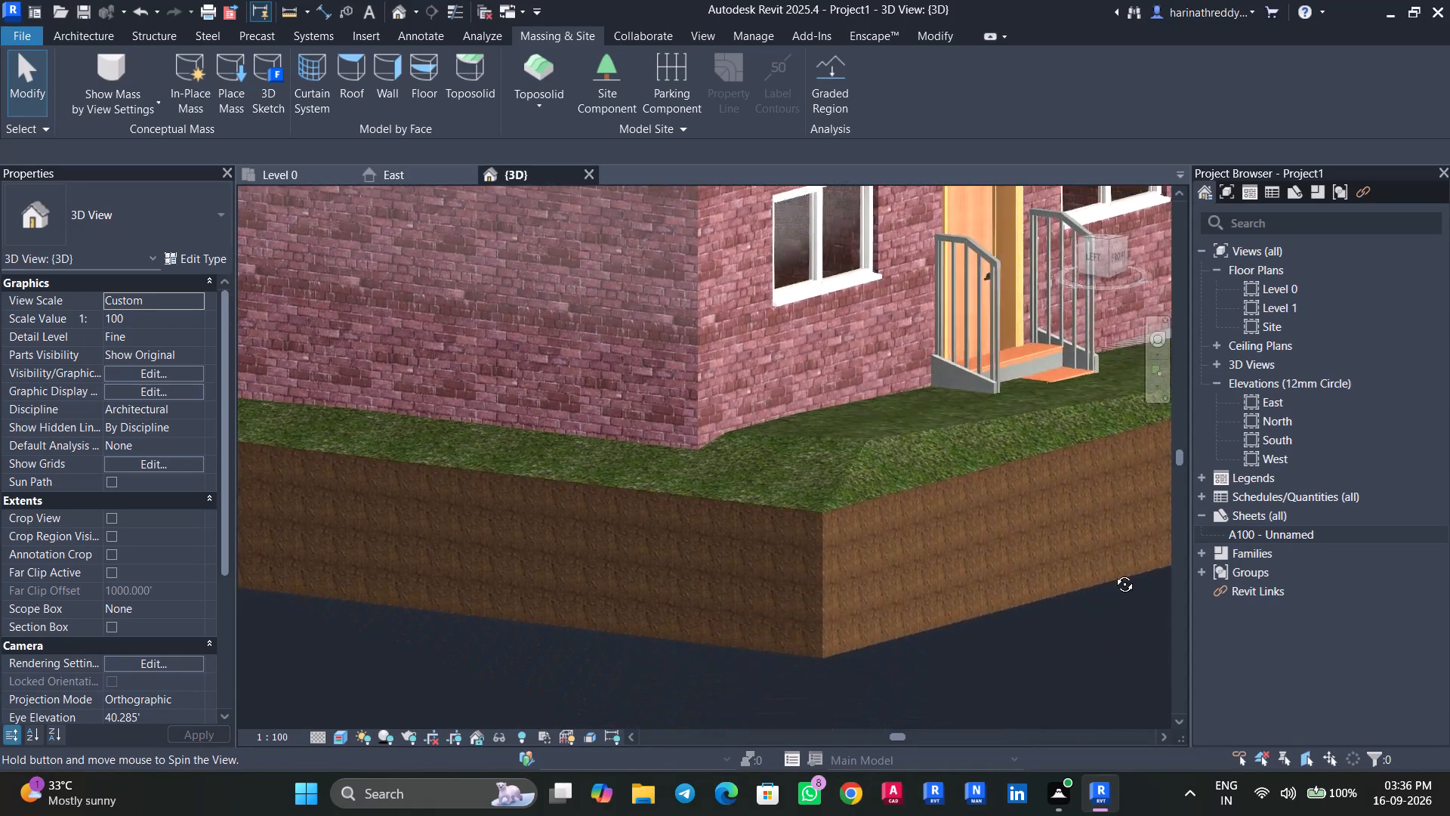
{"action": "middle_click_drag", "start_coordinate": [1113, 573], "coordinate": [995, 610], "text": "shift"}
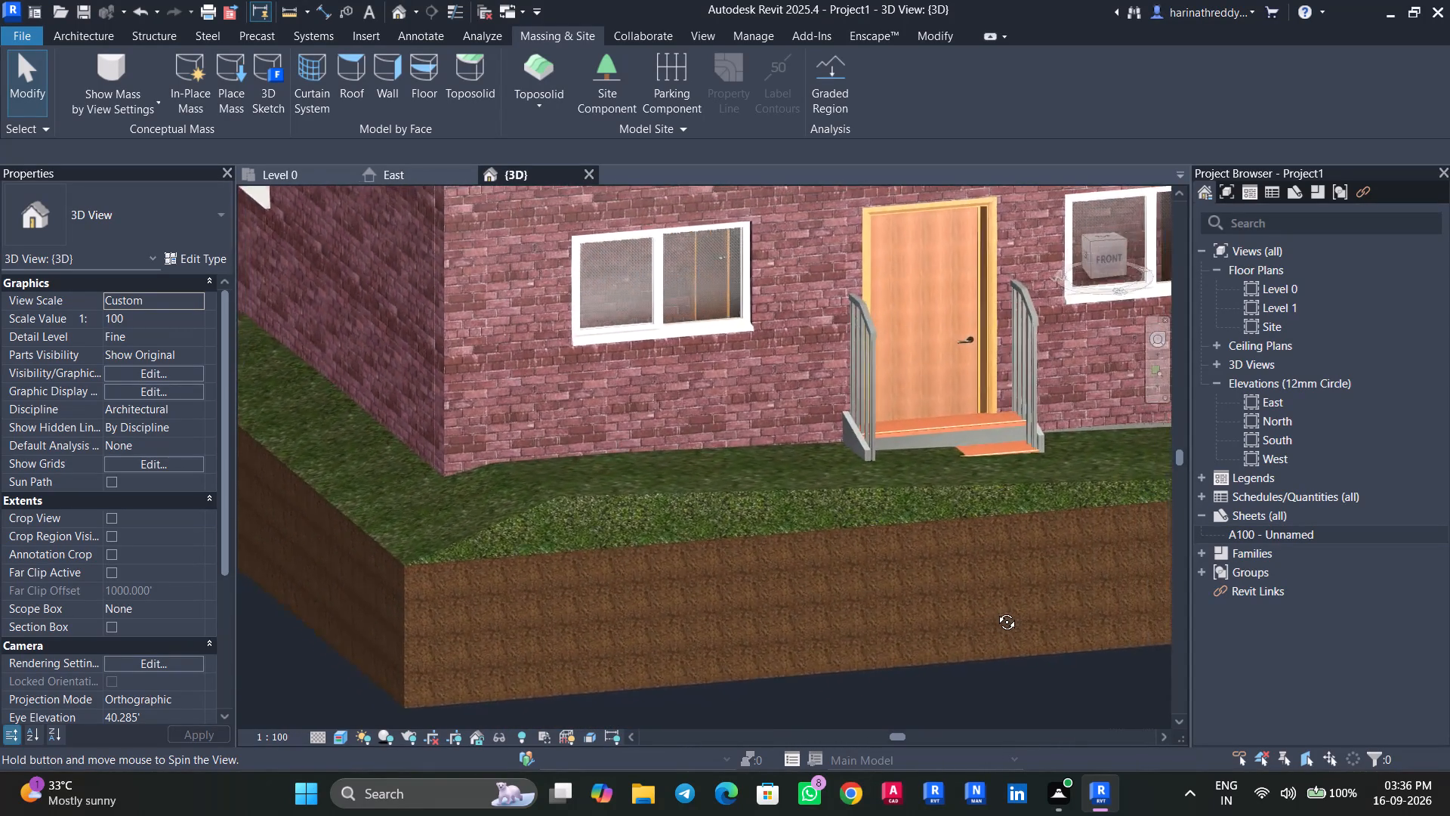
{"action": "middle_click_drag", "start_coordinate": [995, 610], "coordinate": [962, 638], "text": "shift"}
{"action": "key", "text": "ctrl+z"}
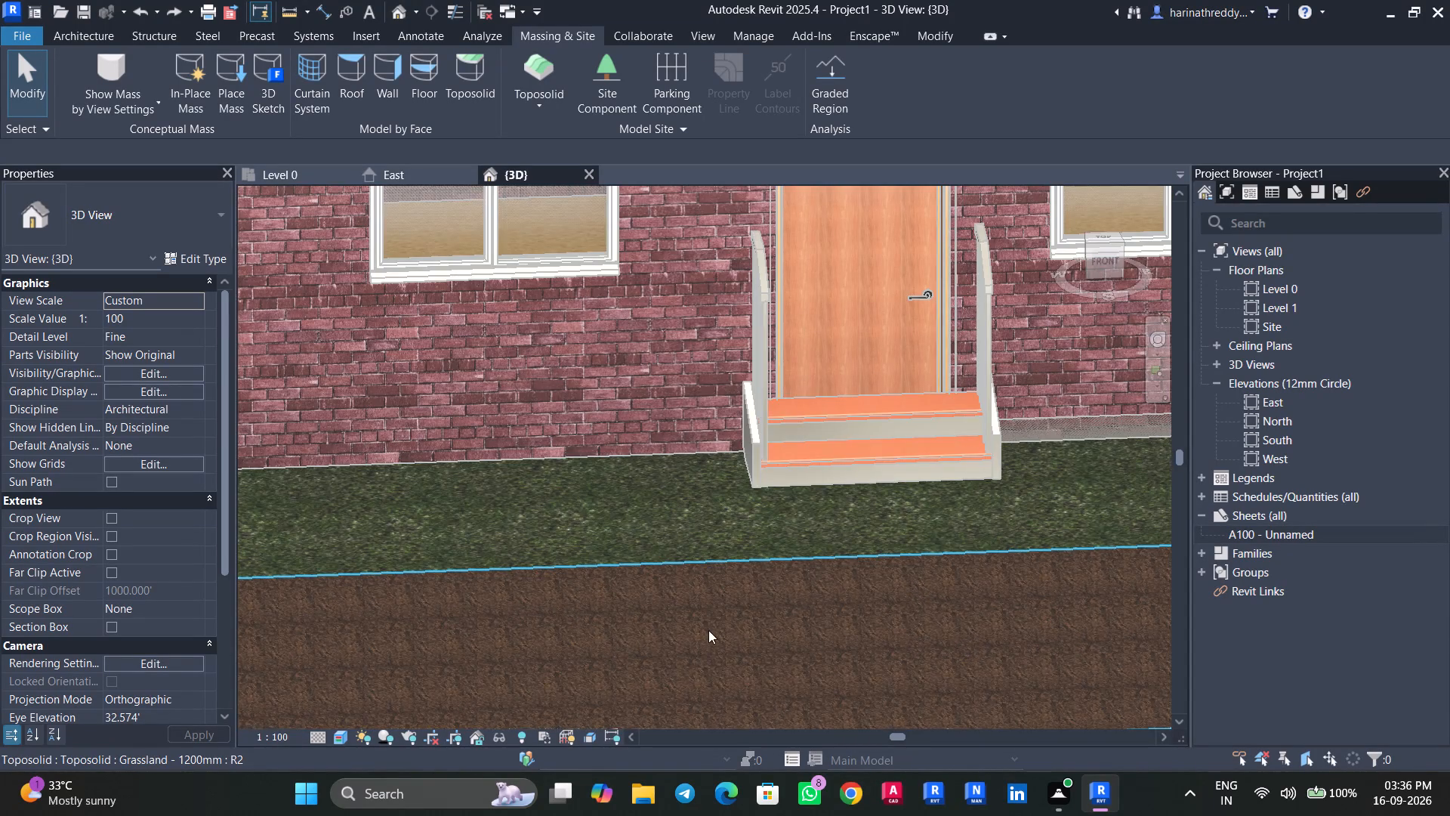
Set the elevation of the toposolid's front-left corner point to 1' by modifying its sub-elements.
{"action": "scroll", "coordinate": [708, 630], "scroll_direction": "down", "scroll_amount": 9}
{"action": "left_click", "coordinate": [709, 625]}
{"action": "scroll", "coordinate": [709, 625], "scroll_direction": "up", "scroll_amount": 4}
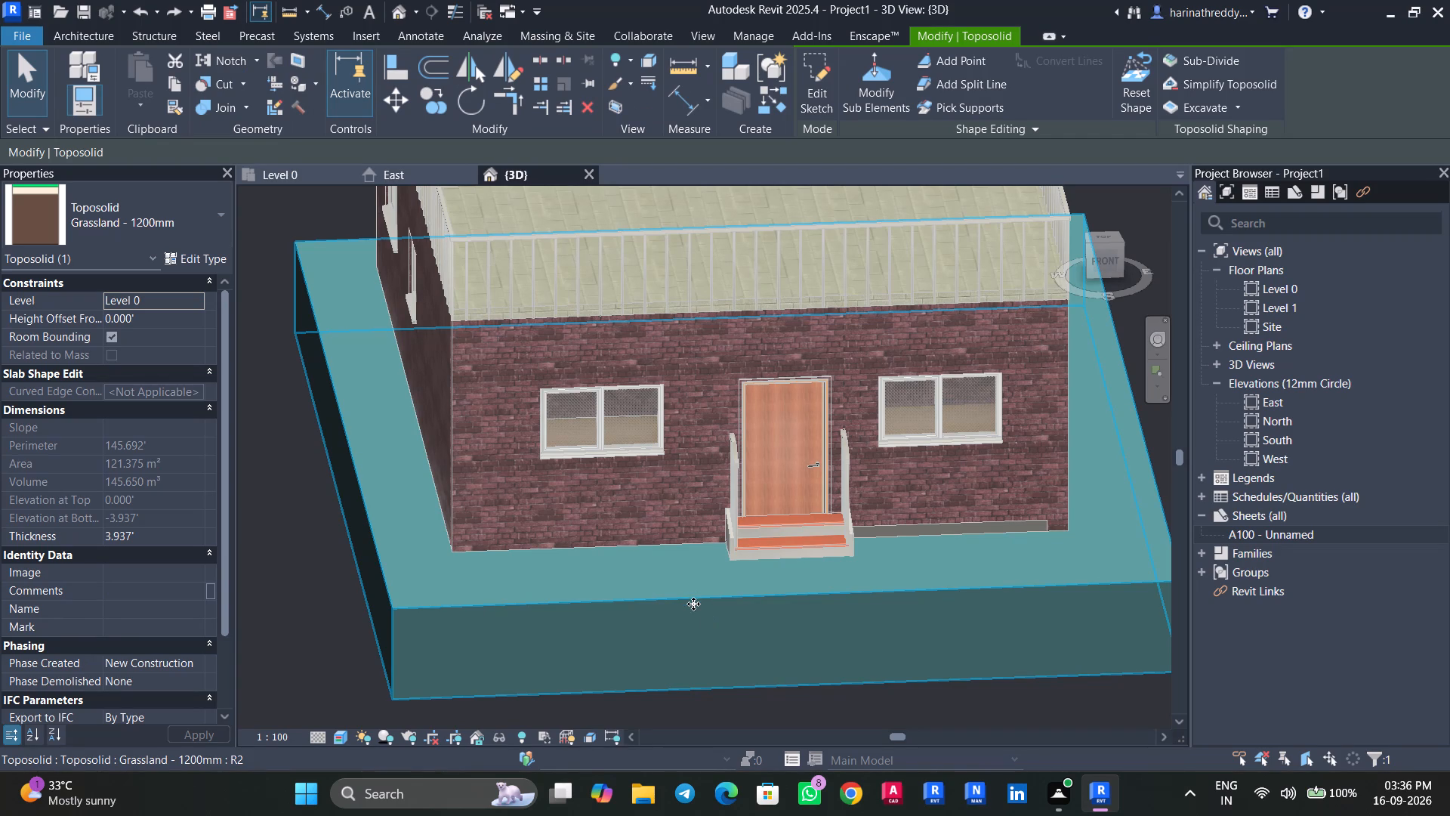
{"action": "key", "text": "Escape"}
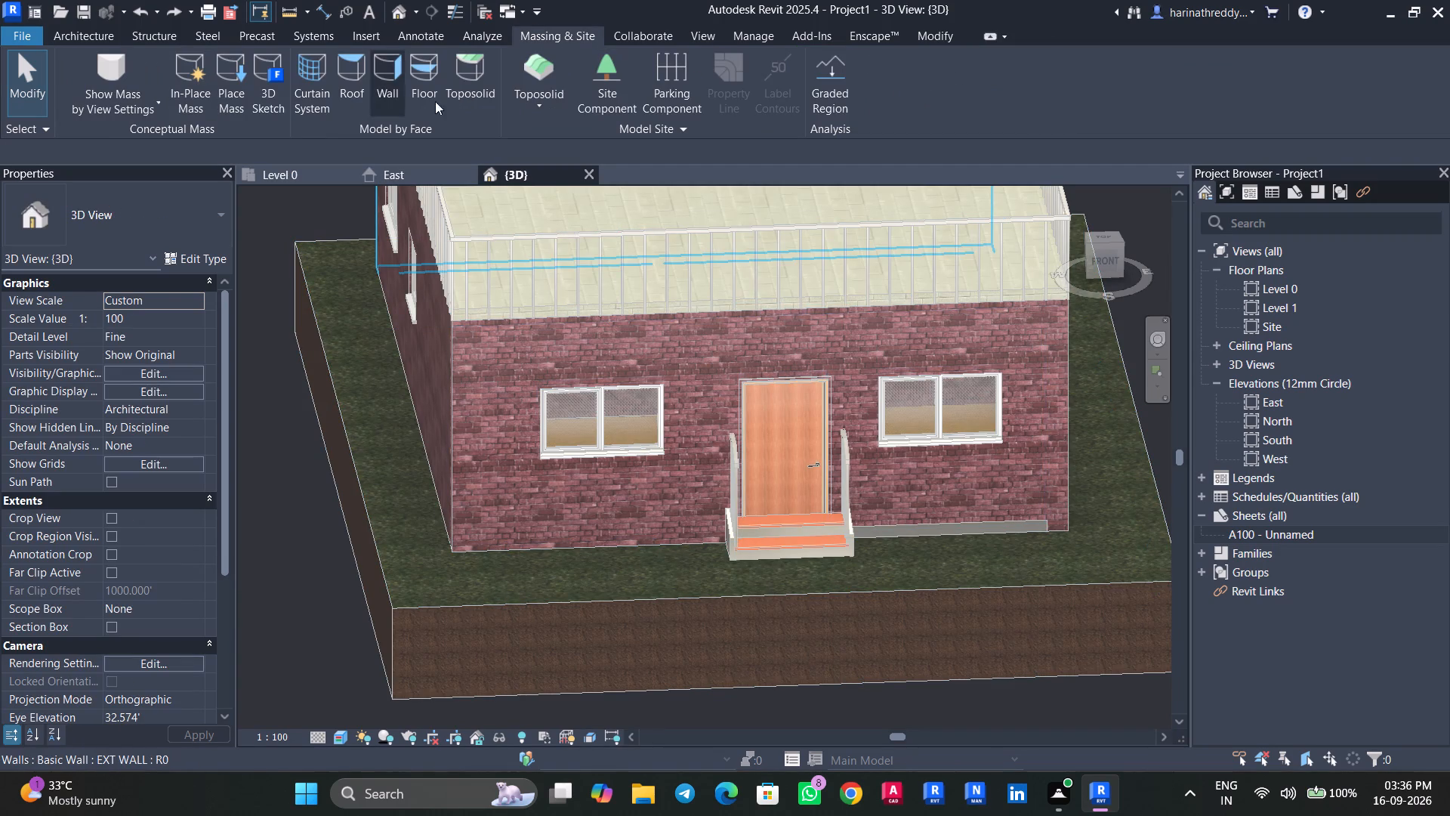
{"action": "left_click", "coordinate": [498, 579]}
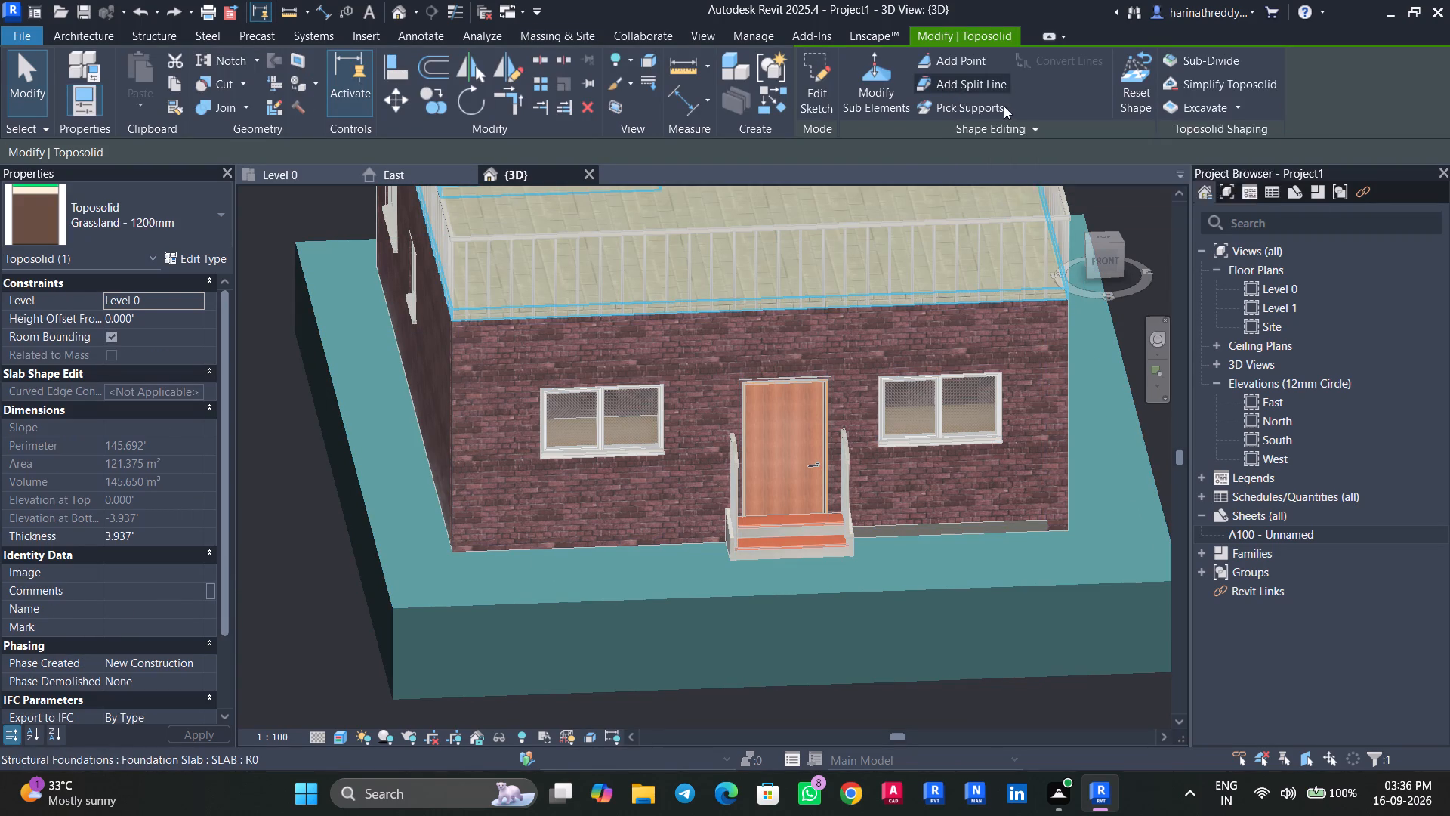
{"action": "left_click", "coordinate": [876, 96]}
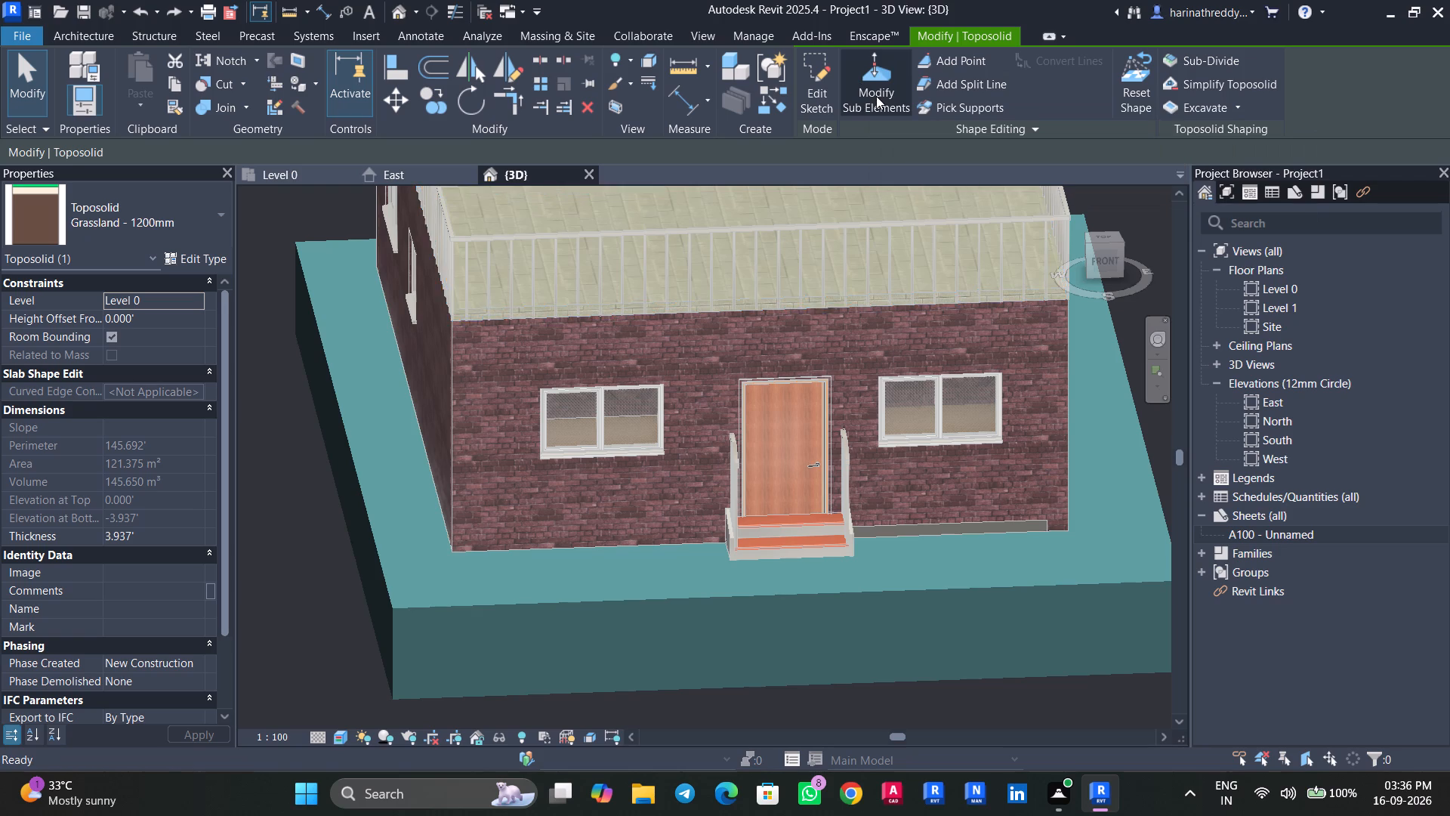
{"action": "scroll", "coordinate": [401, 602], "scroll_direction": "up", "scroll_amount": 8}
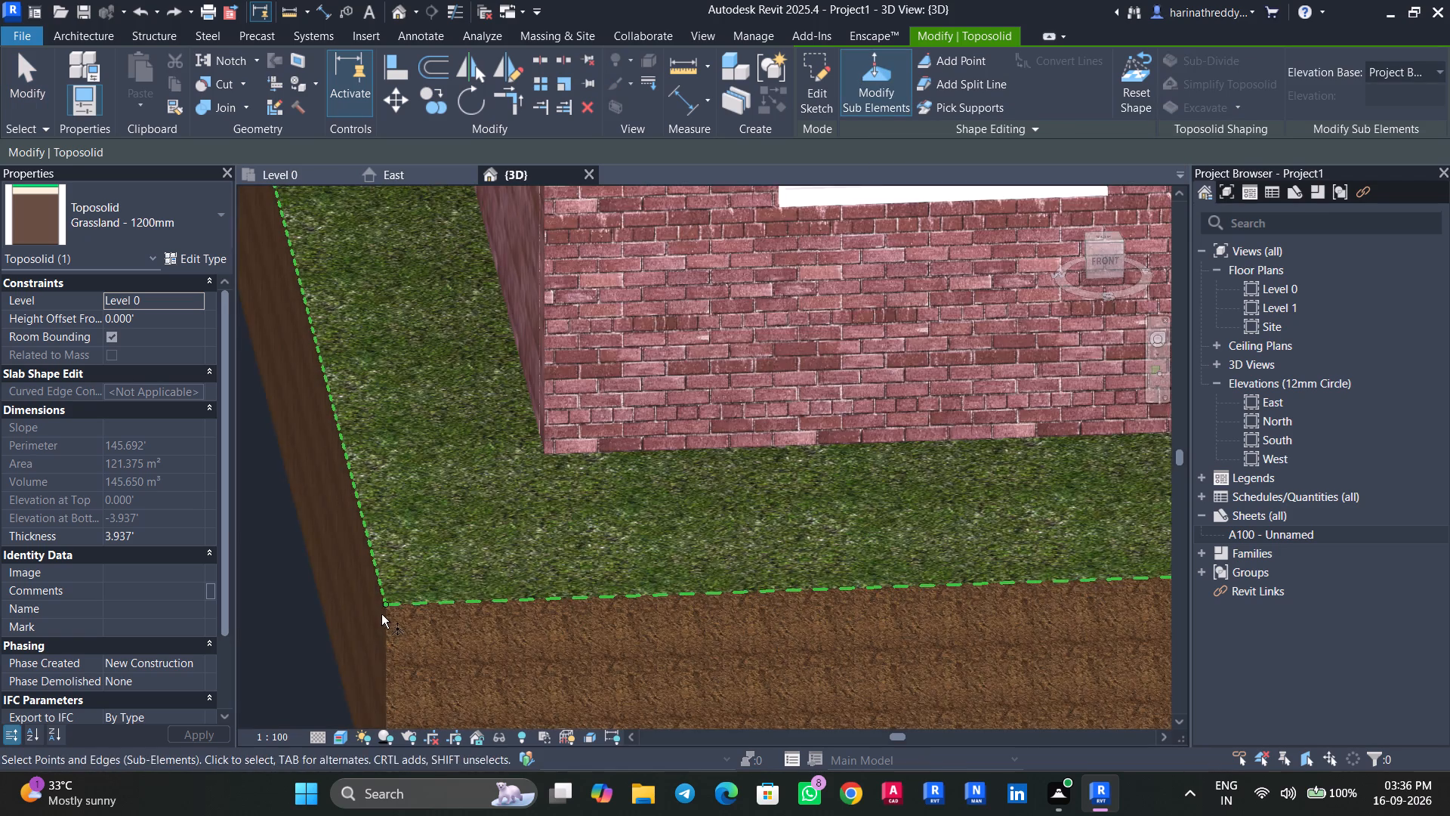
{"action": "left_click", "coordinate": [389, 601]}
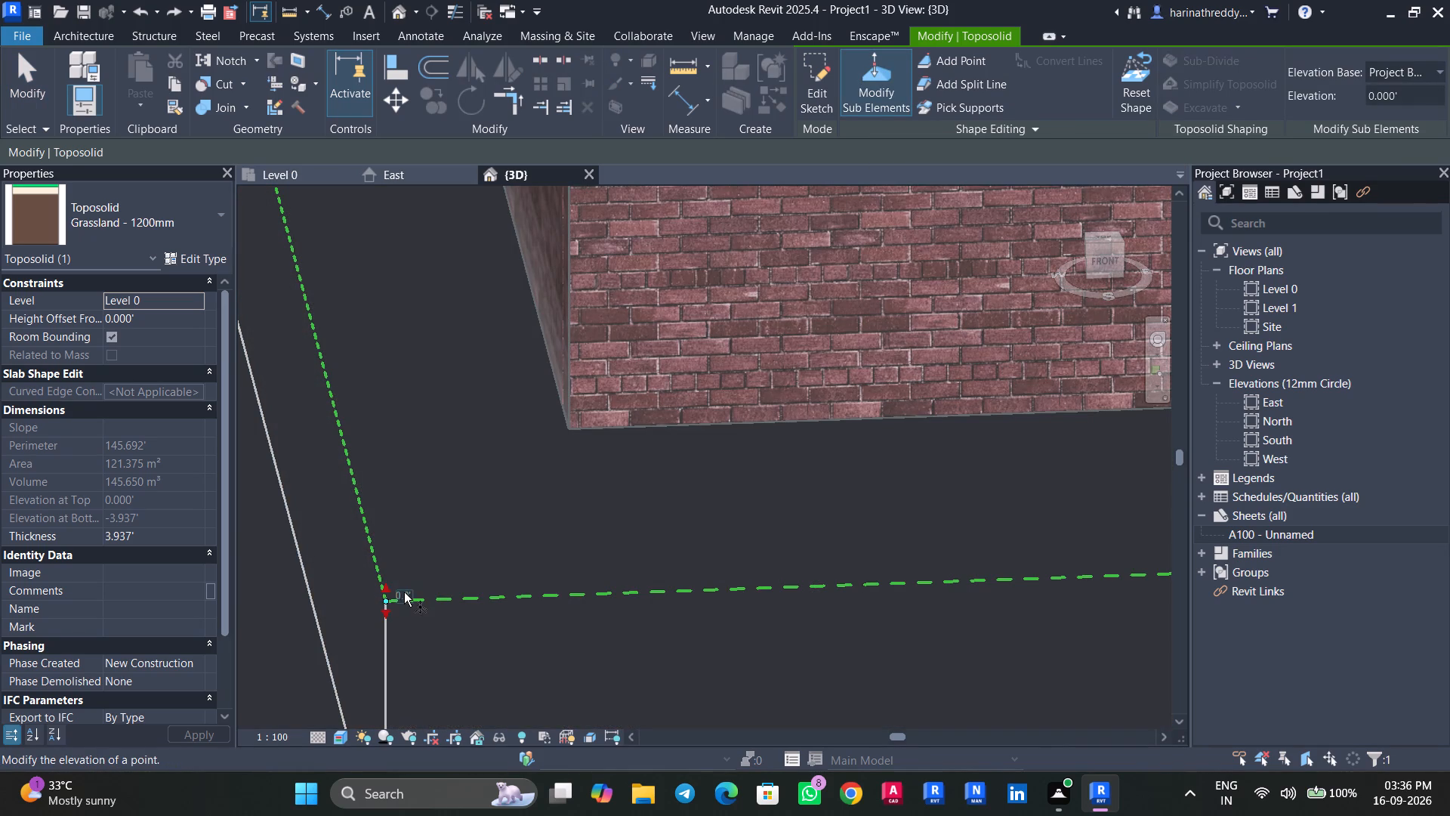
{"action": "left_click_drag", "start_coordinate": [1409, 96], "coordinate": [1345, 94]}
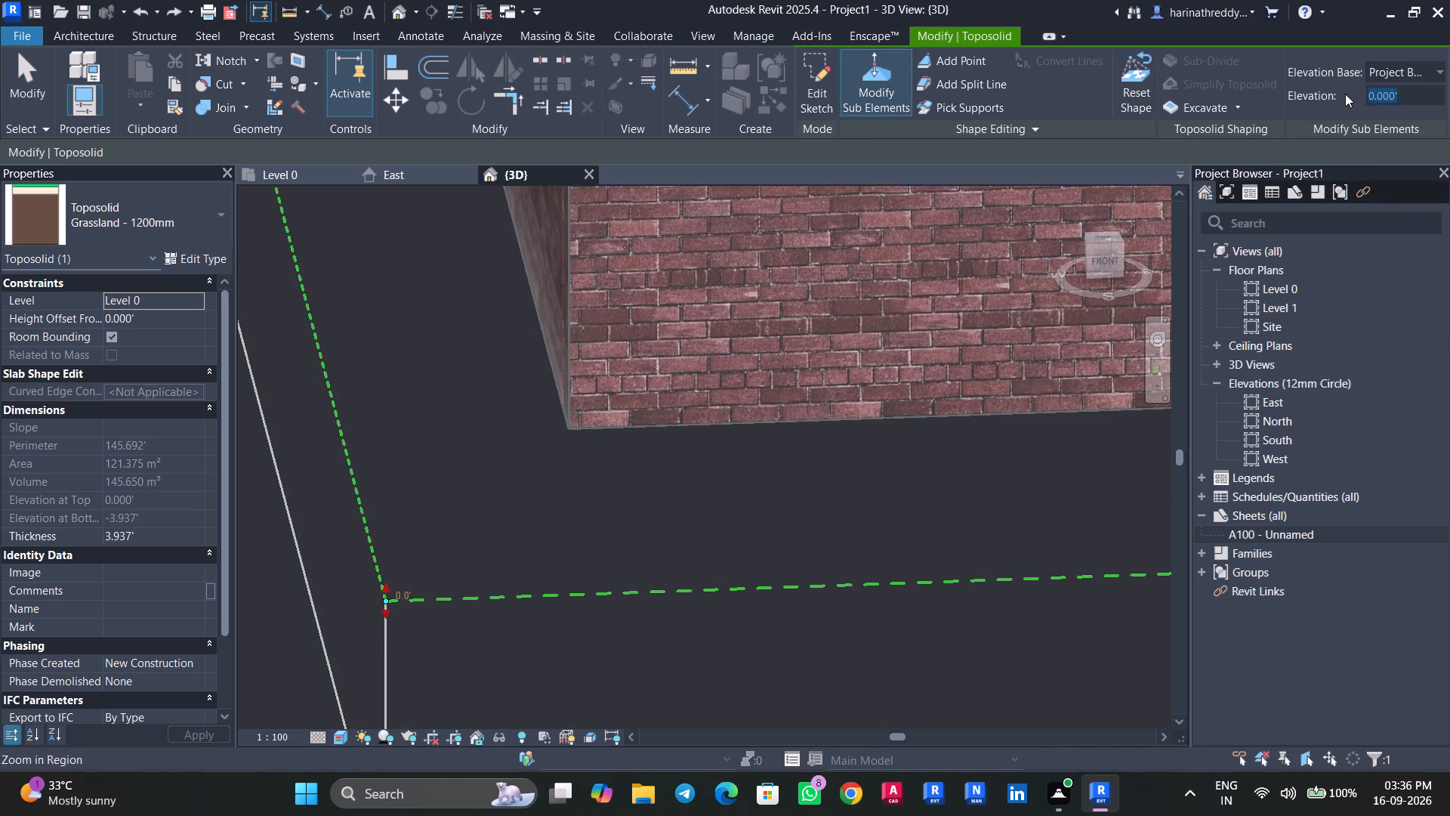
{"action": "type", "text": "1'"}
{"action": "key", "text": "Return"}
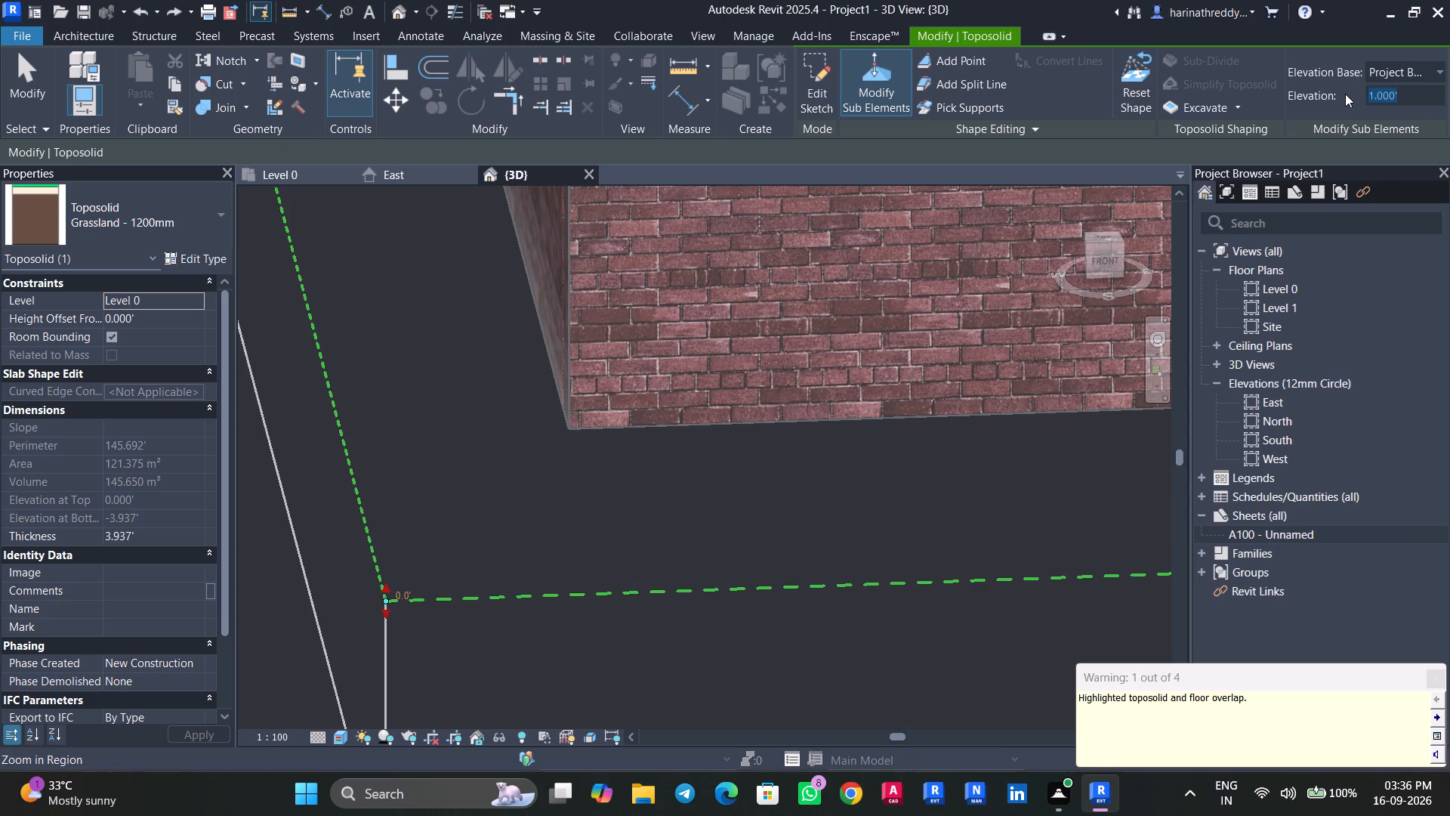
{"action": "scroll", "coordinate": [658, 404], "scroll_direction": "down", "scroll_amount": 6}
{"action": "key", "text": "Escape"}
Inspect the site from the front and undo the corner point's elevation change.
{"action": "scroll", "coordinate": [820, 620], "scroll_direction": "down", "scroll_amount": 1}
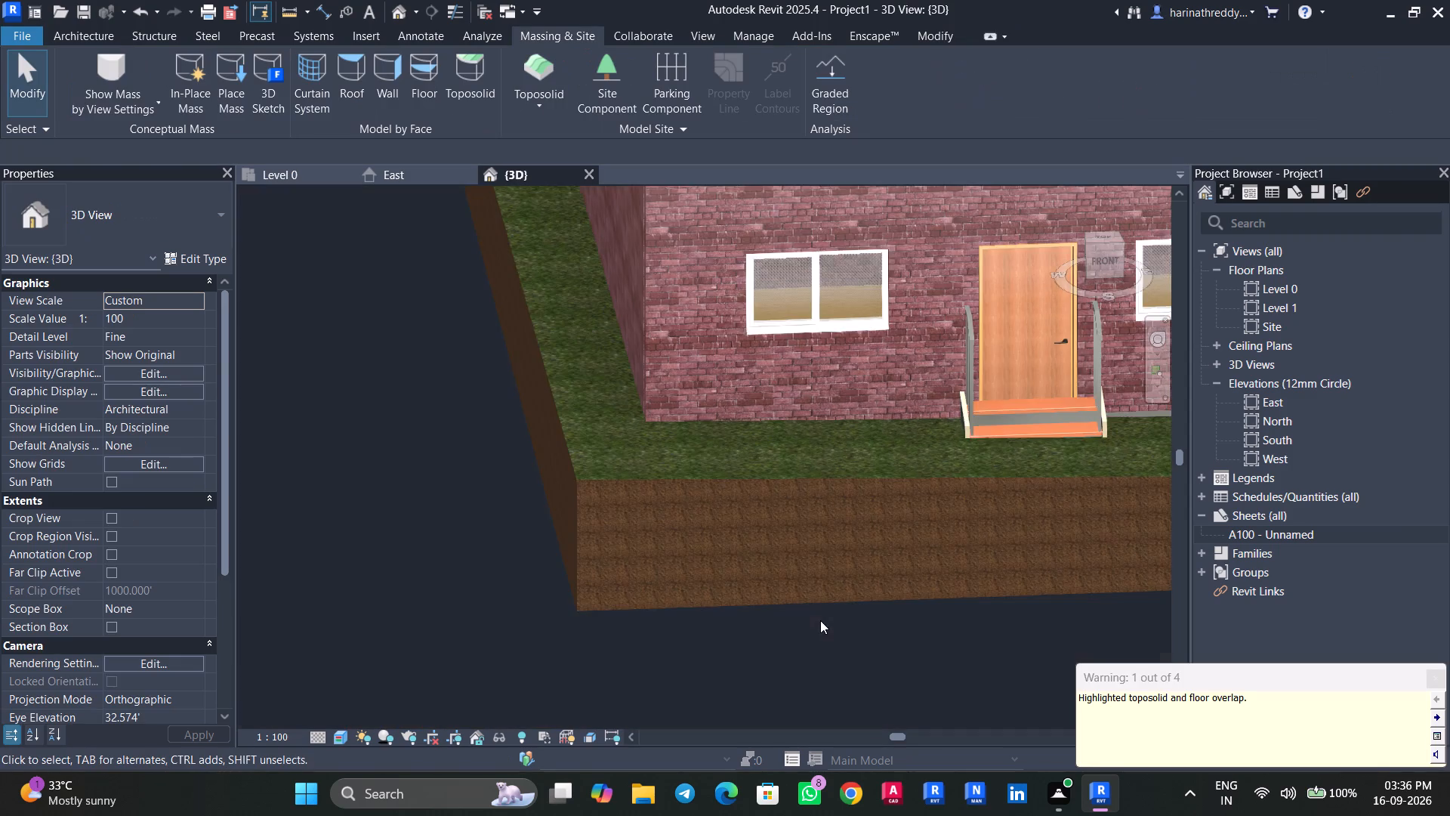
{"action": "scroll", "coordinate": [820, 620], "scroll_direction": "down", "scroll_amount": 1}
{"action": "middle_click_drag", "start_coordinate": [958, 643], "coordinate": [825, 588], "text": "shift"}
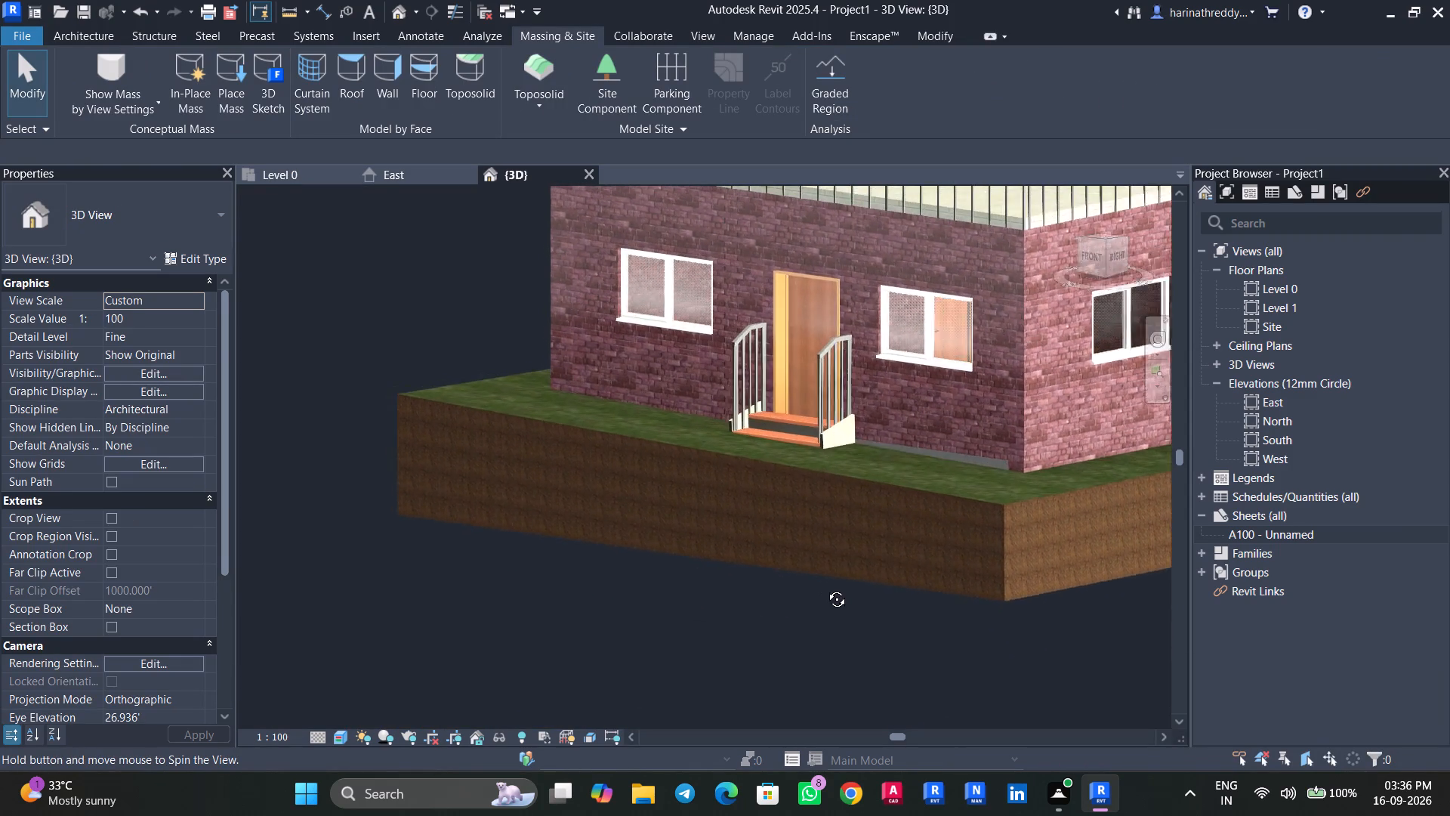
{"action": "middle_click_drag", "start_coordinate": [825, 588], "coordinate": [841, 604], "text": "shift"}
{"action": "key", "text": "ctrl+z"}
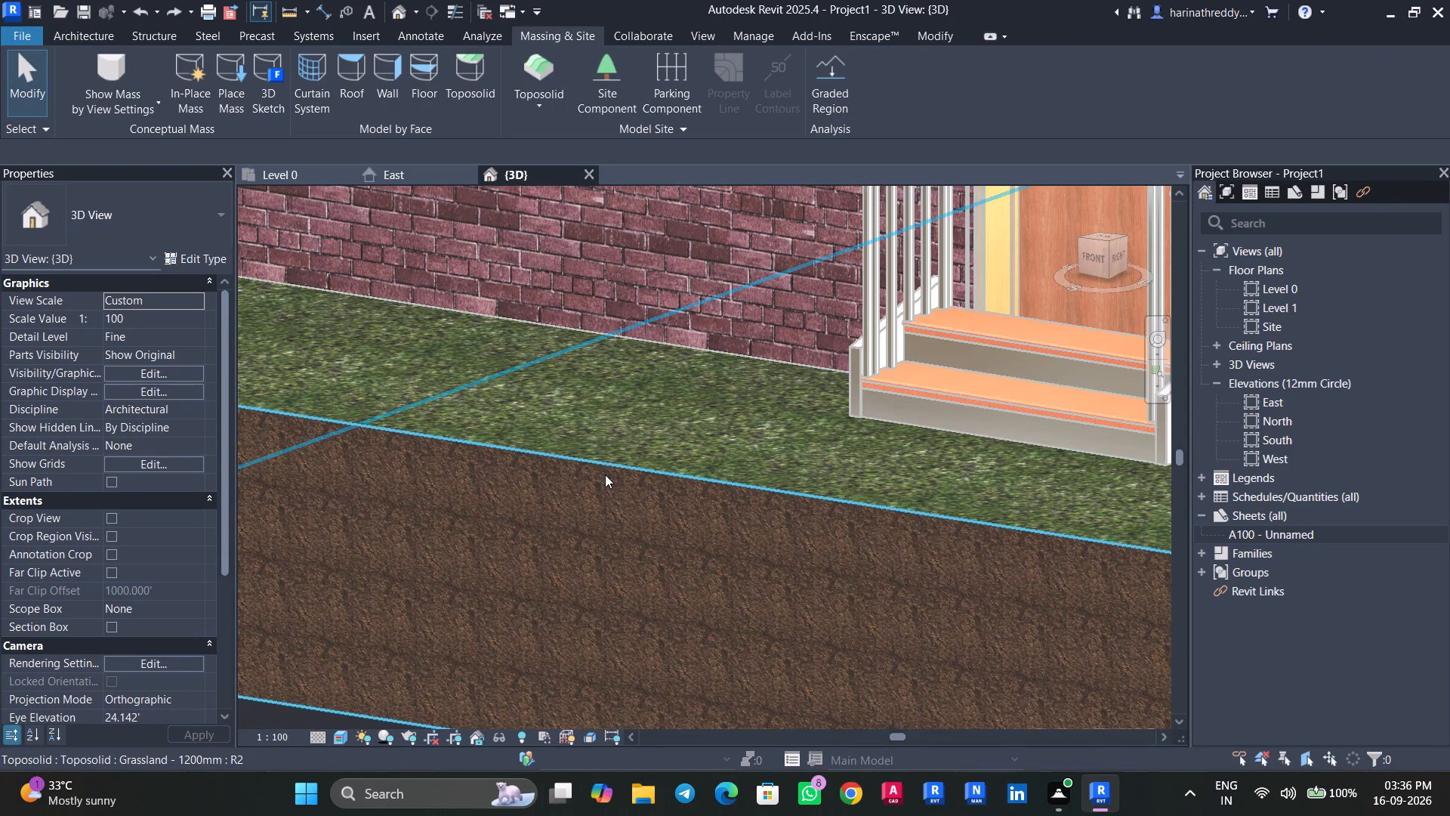
Add a shape point with a -1' offset from surface to the toposolid near its front-left corner.
{"action": "scroll", "coordinate": [610, 478], "scroll_direction": "down", "scroll_amount": 7}
{"action": "left_click", "coordinate": [618, 482]}
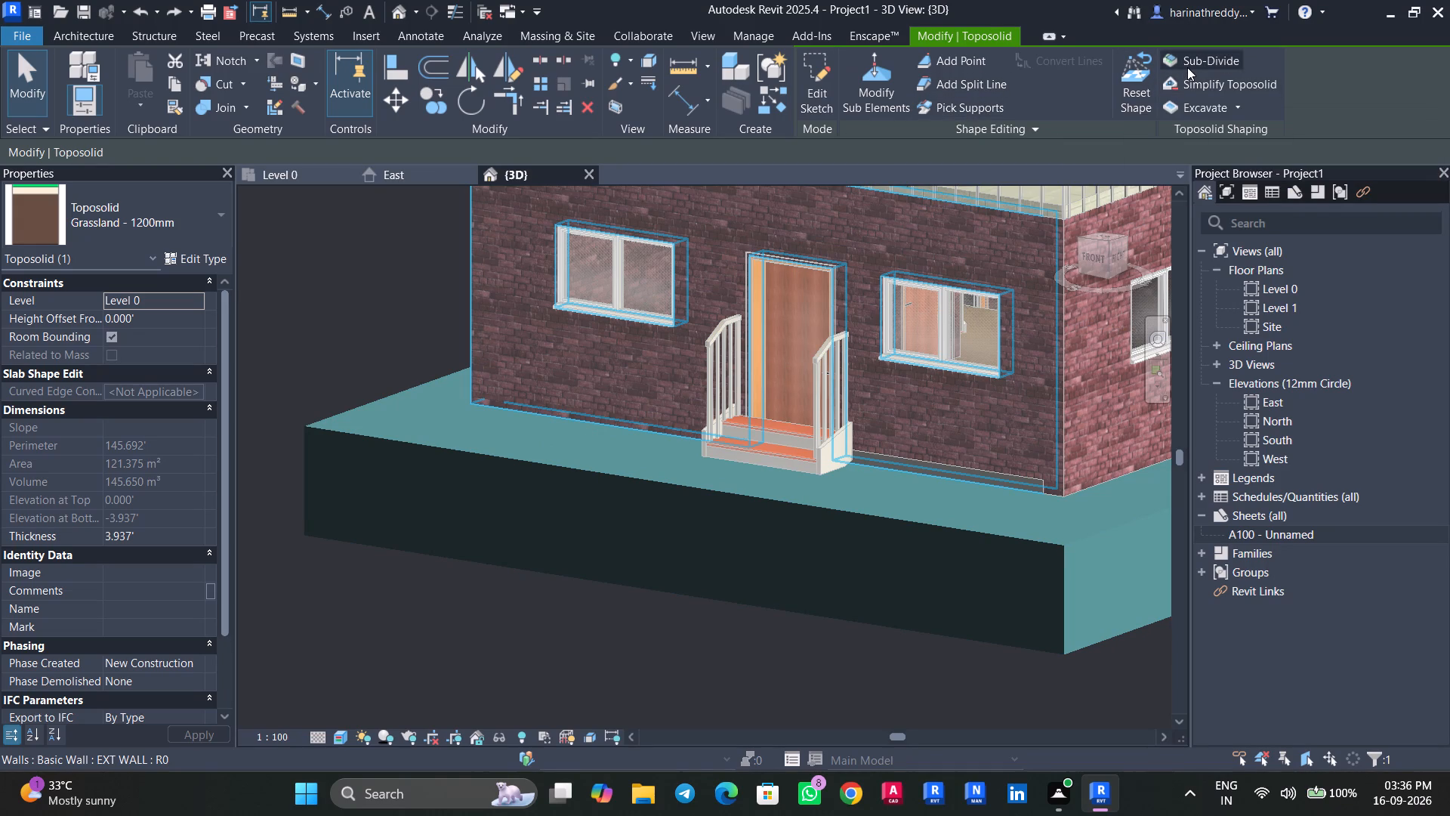
{"action": "left_click", "coordinate": [944, 63]}
{"action": "middle_click_drag", "start_coordinate": [480, 598], "coordinate": [553, 685], "text": "shift"}
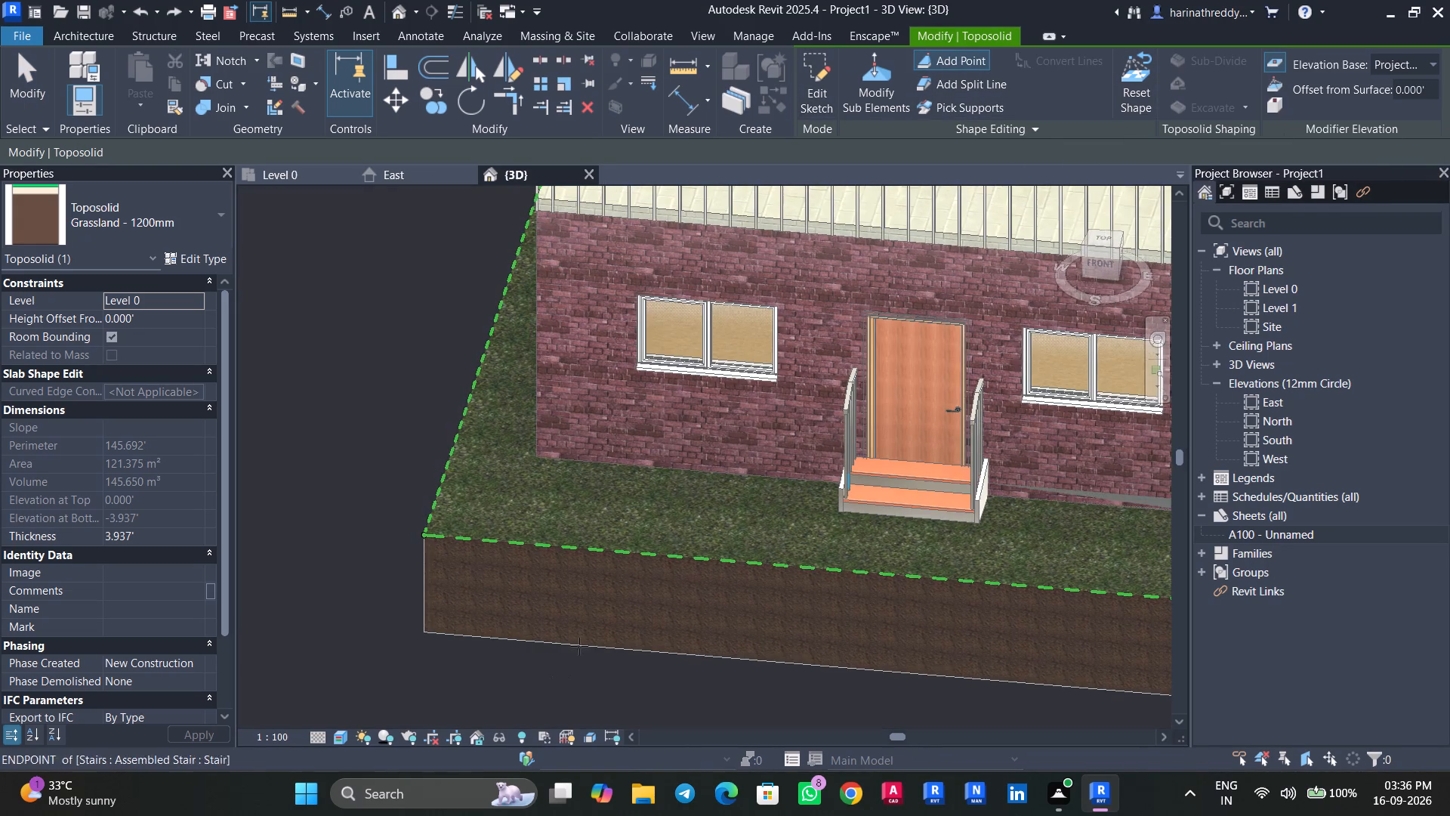
{"action": "left_click_drag", "start_coordinate": [1429, 88], "coordinate": [1357, 90]}
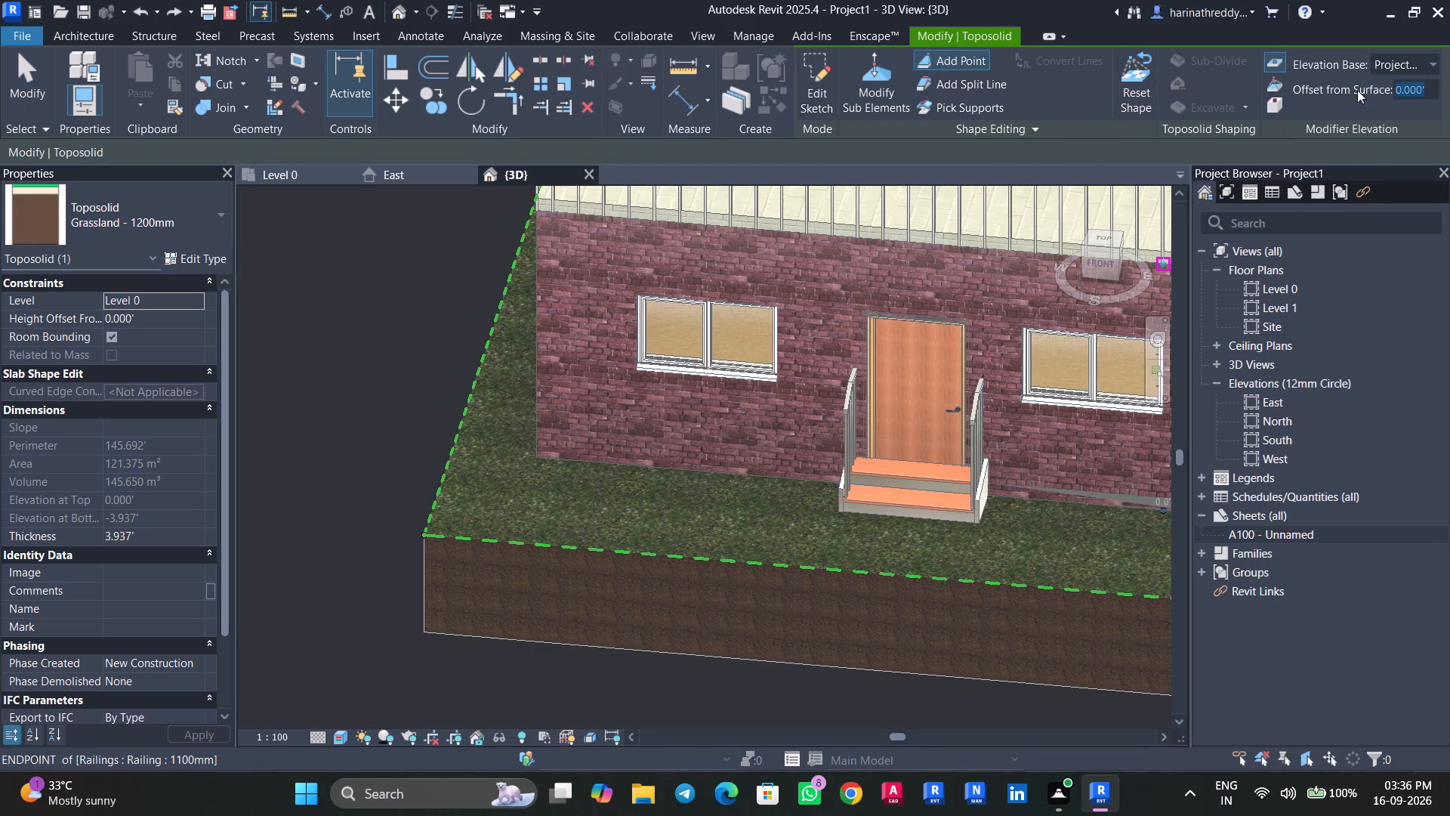
{"action": "type", "text": "-1'"}
{"action": "key", "text": "Return"}
{"action": "scroll", "coordinate": [548, 529], "scroll_direction": "up", "scroll_amount": 10}
{"action": "left_click", "coordinate": [428, 499]}
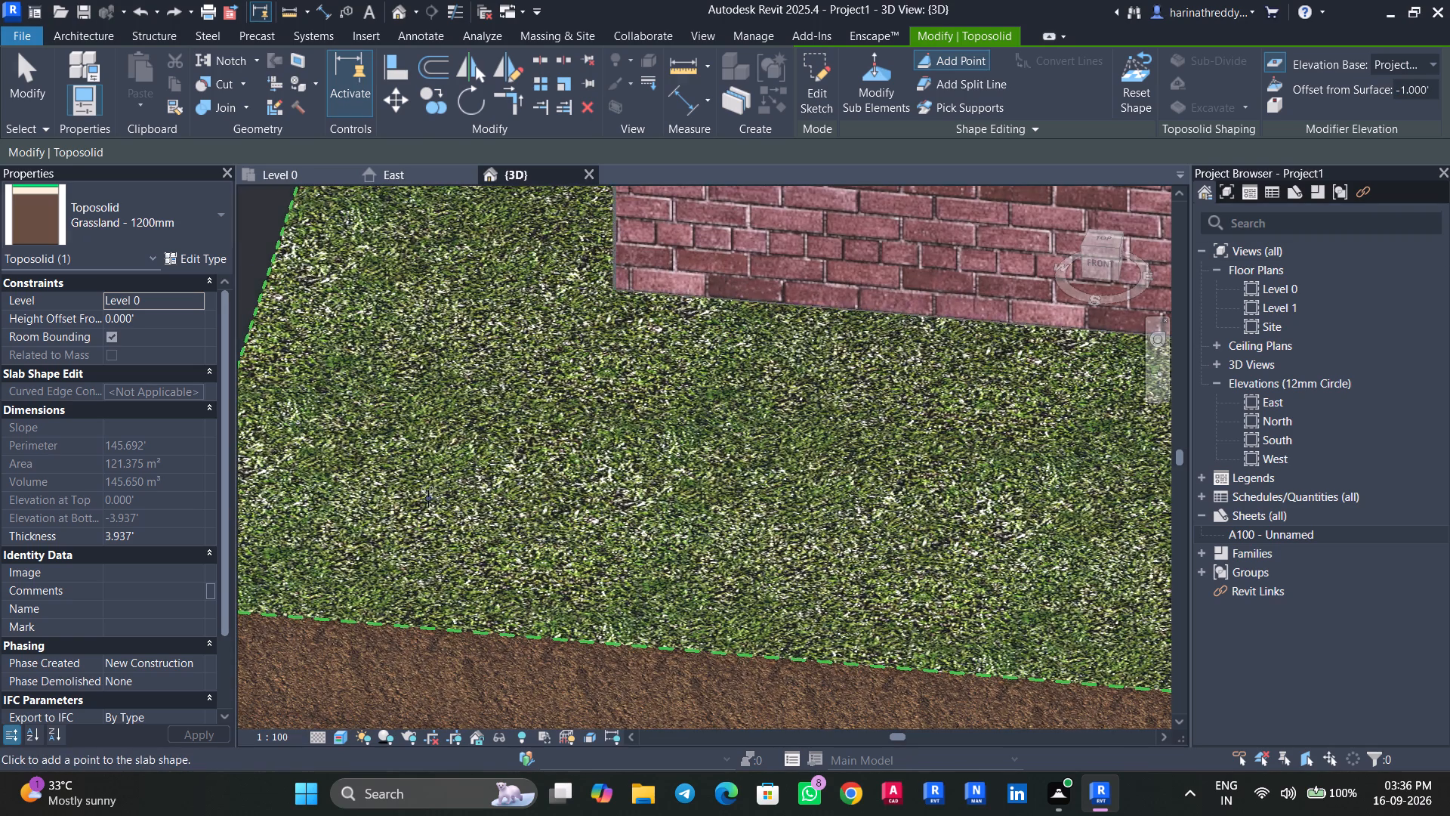
{"action": "scroll", "coordinate": [428, 499], "scroll_direction": "down", "scroll_amount": 10}
{"action": "middle_click_drag", "start_coordinate": [442, 620], "coordinate": [500, 481], "text": "shift"}
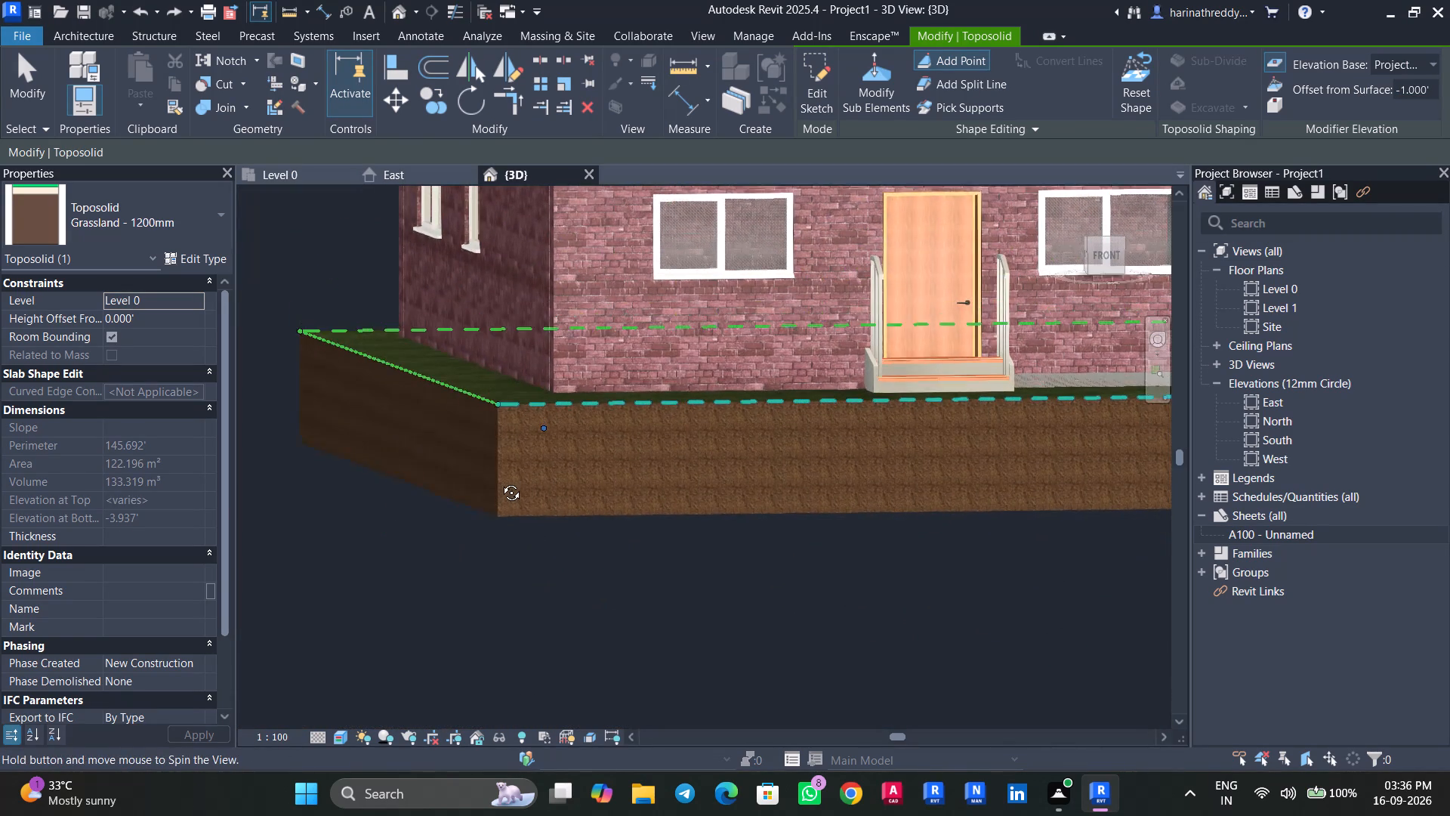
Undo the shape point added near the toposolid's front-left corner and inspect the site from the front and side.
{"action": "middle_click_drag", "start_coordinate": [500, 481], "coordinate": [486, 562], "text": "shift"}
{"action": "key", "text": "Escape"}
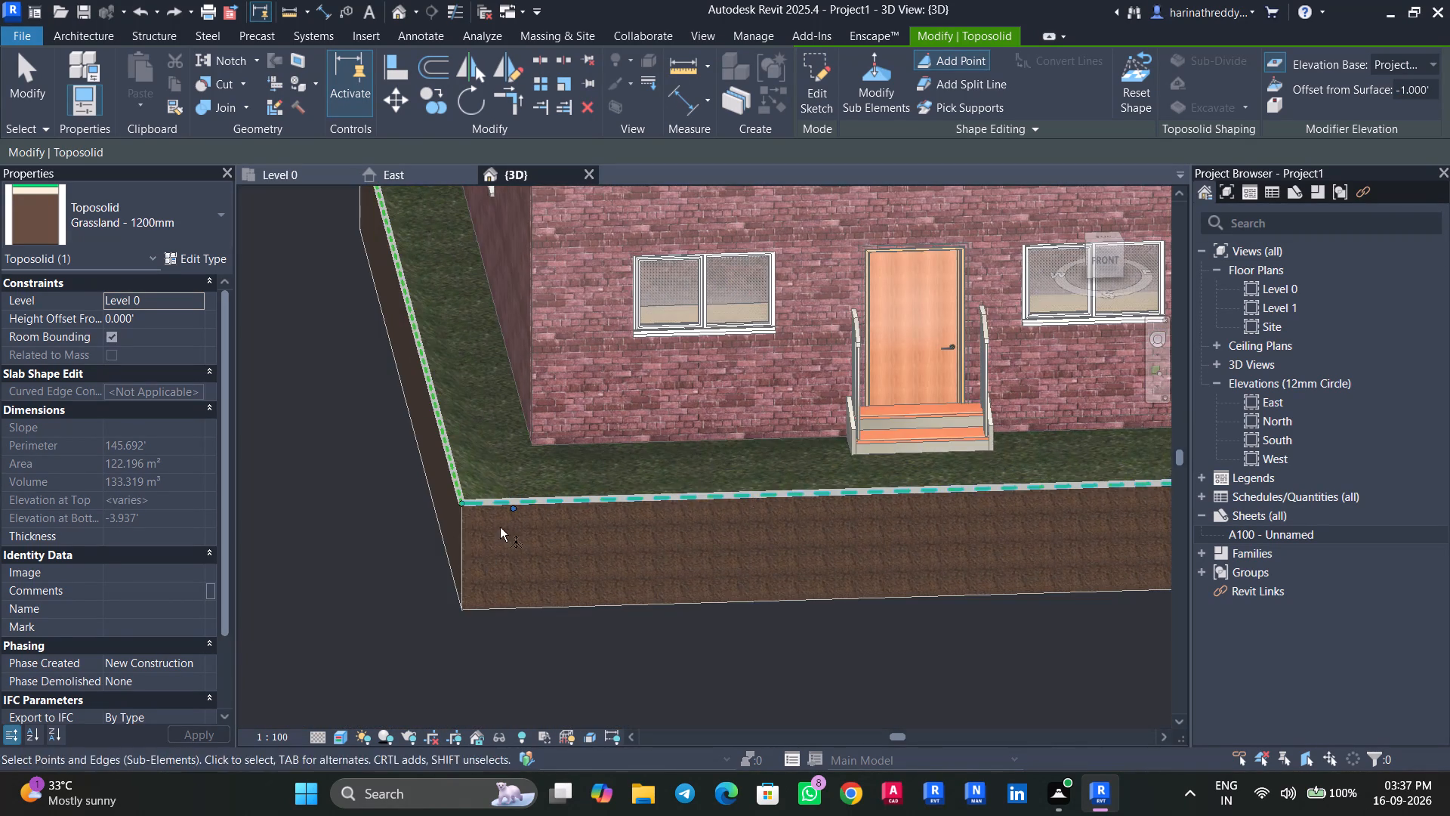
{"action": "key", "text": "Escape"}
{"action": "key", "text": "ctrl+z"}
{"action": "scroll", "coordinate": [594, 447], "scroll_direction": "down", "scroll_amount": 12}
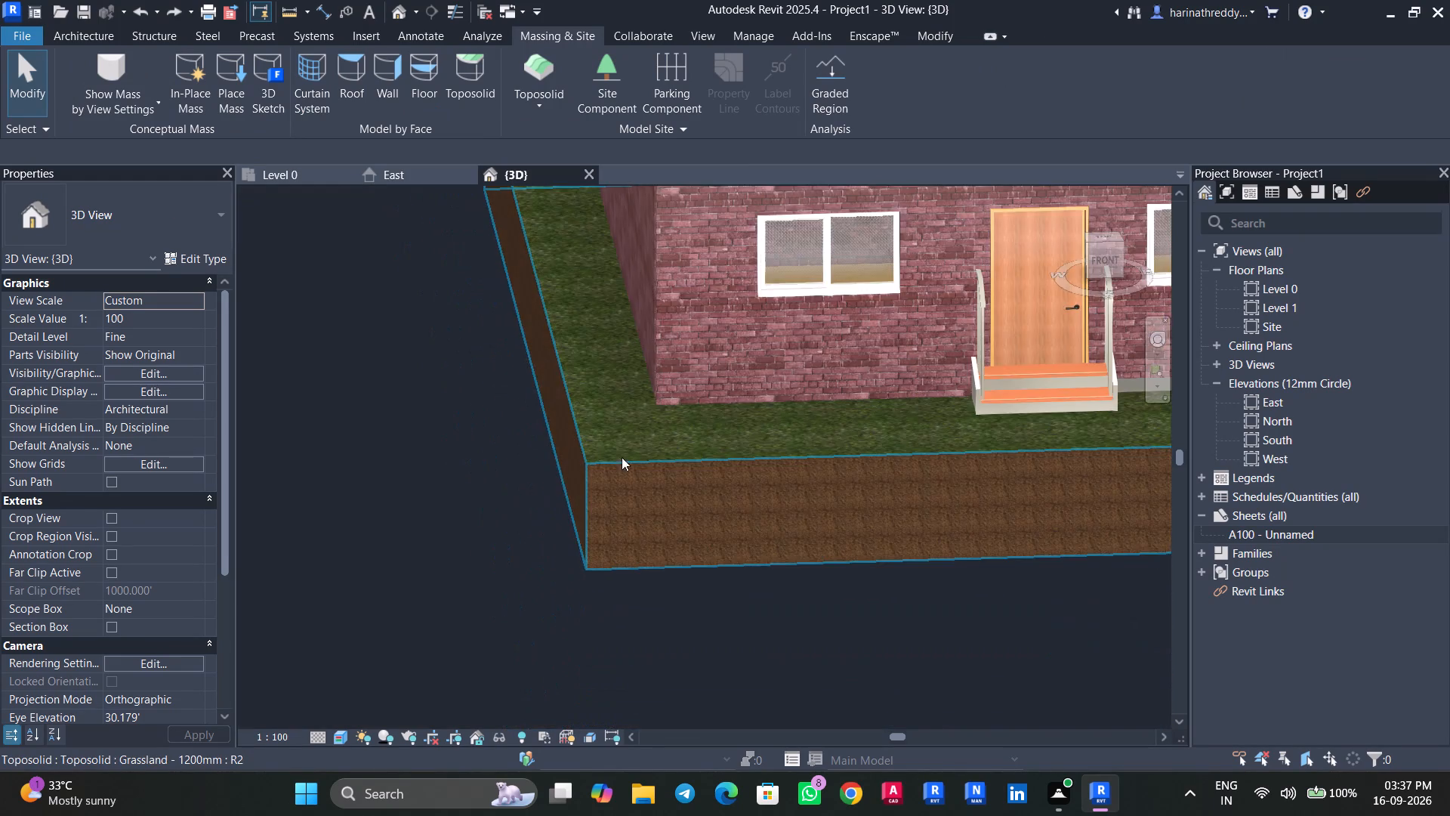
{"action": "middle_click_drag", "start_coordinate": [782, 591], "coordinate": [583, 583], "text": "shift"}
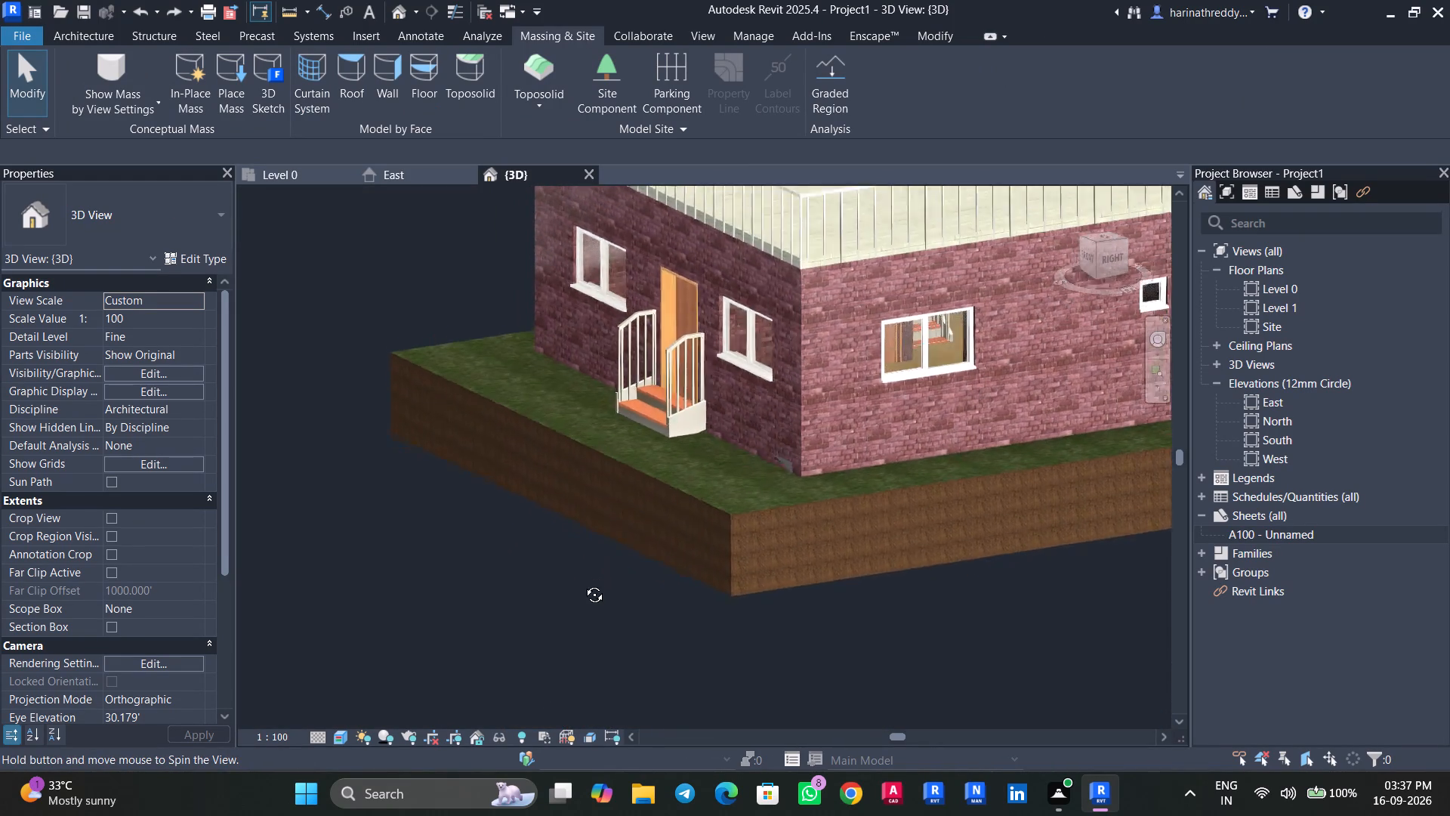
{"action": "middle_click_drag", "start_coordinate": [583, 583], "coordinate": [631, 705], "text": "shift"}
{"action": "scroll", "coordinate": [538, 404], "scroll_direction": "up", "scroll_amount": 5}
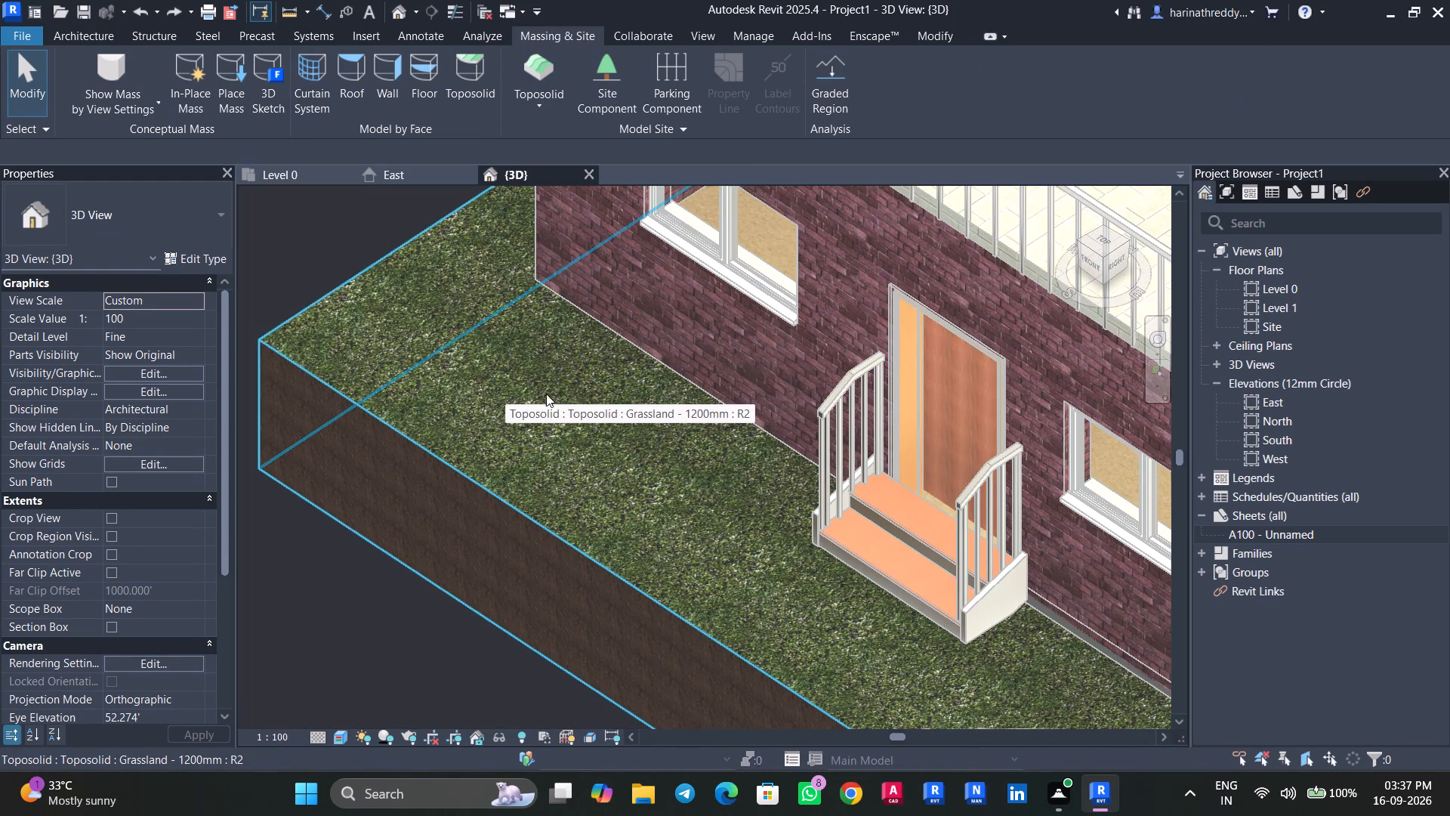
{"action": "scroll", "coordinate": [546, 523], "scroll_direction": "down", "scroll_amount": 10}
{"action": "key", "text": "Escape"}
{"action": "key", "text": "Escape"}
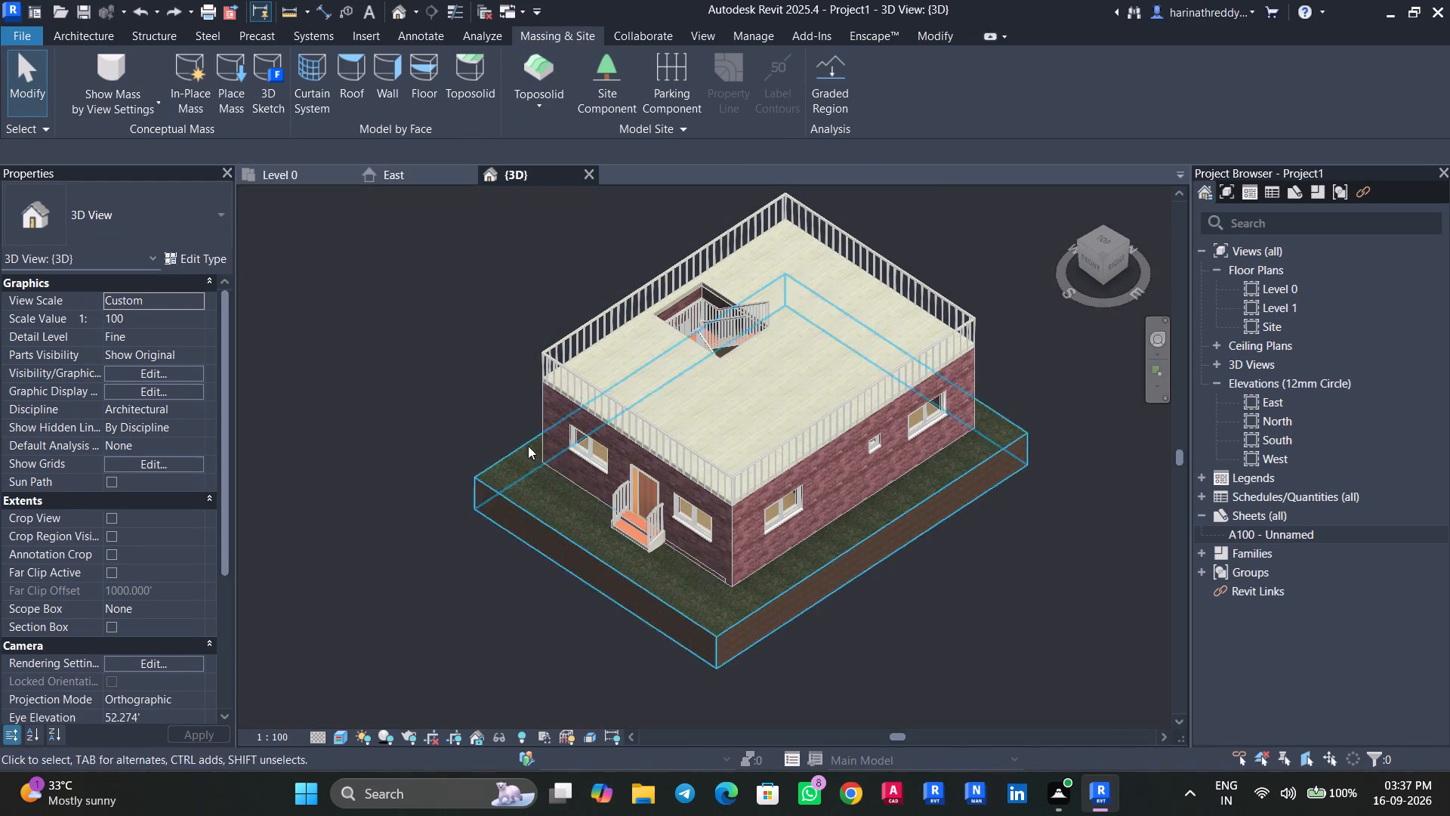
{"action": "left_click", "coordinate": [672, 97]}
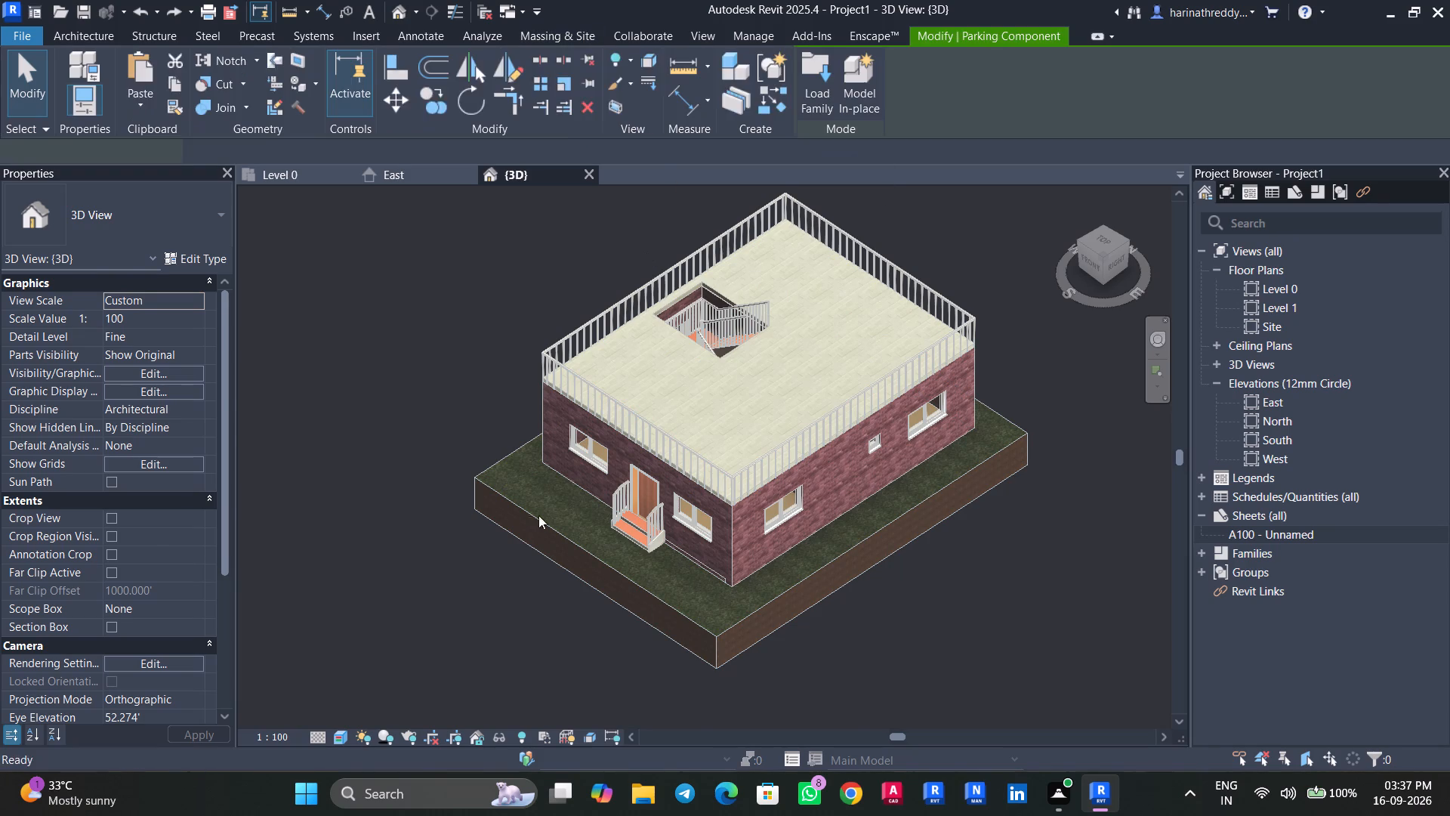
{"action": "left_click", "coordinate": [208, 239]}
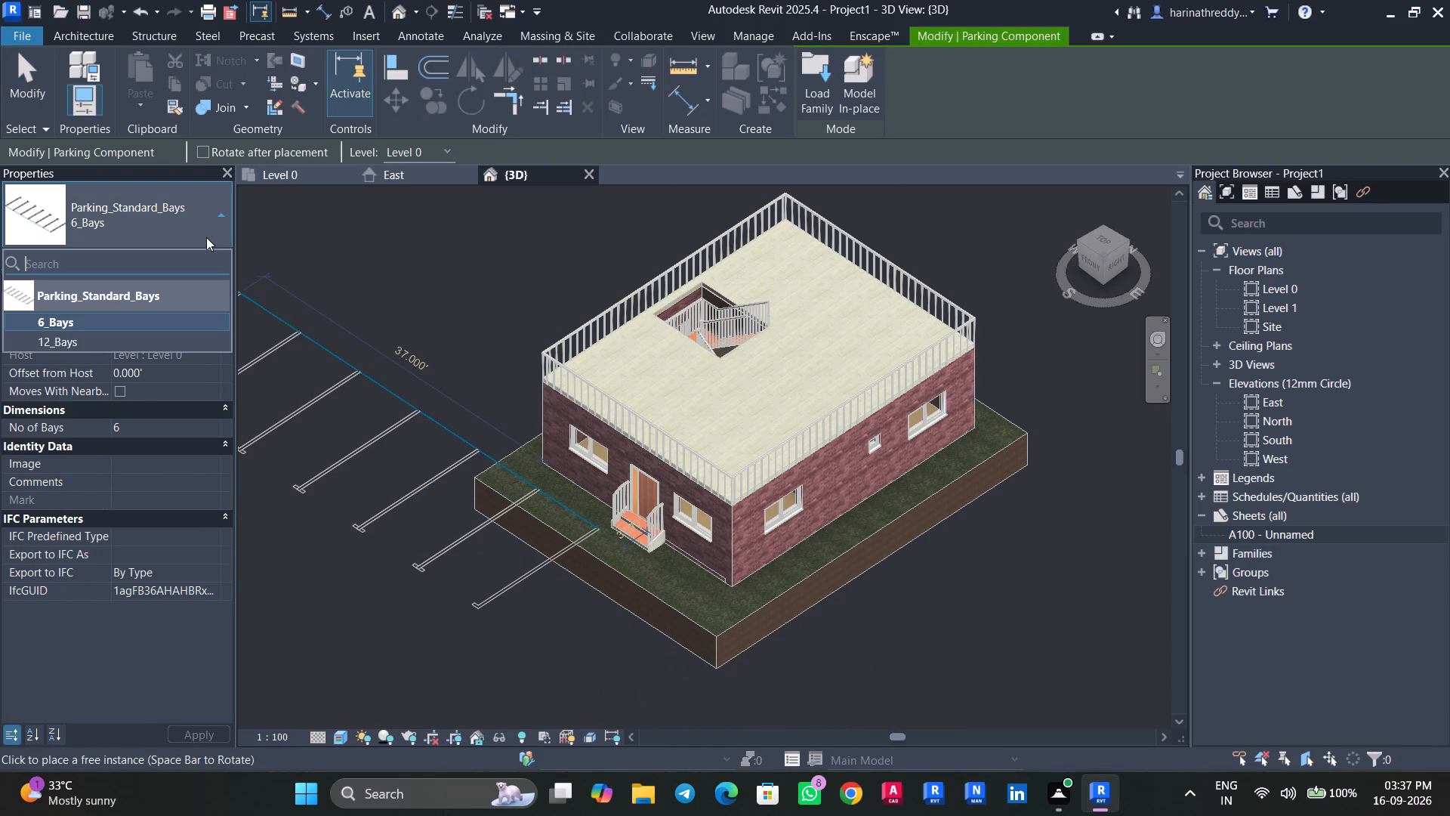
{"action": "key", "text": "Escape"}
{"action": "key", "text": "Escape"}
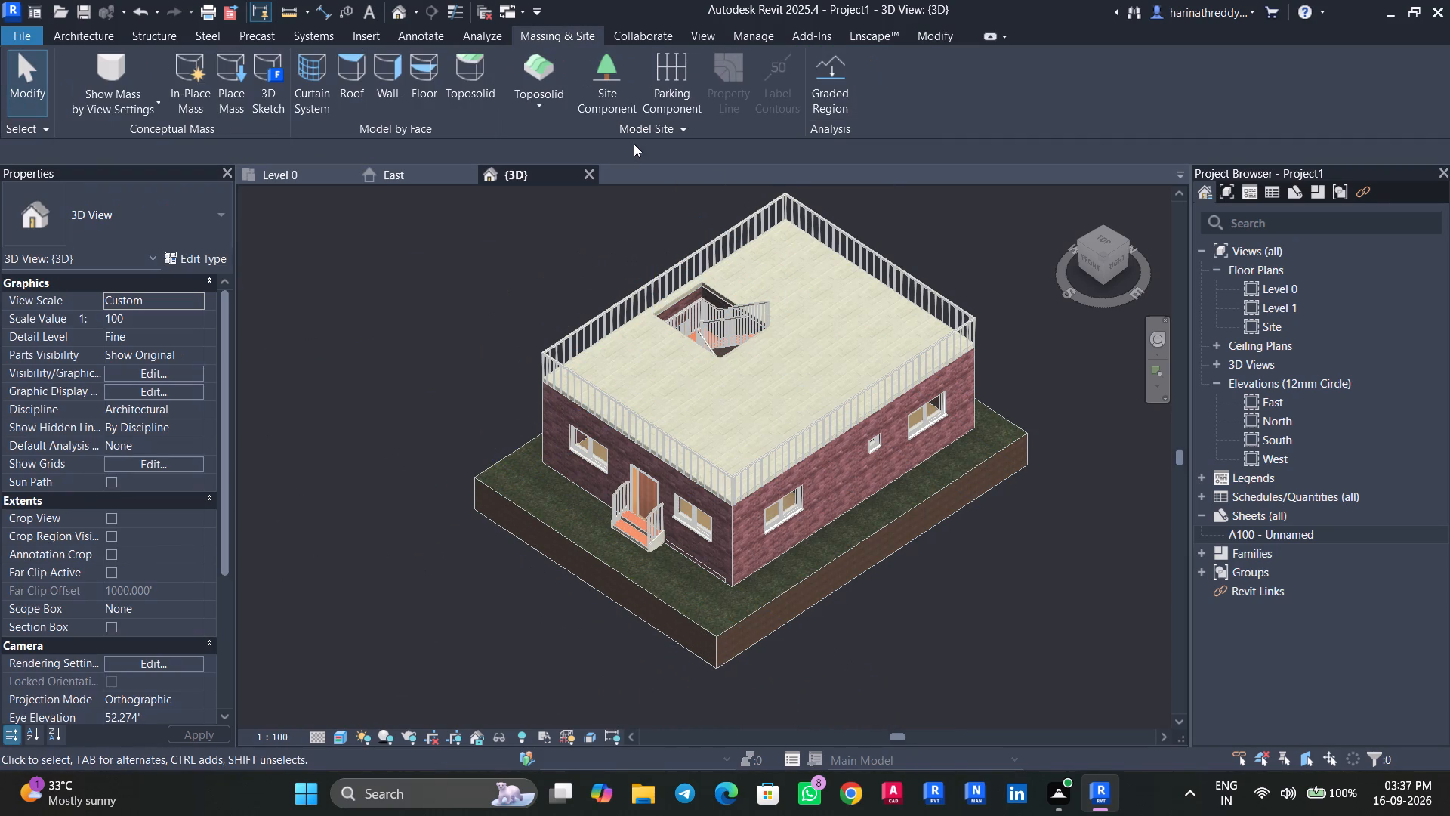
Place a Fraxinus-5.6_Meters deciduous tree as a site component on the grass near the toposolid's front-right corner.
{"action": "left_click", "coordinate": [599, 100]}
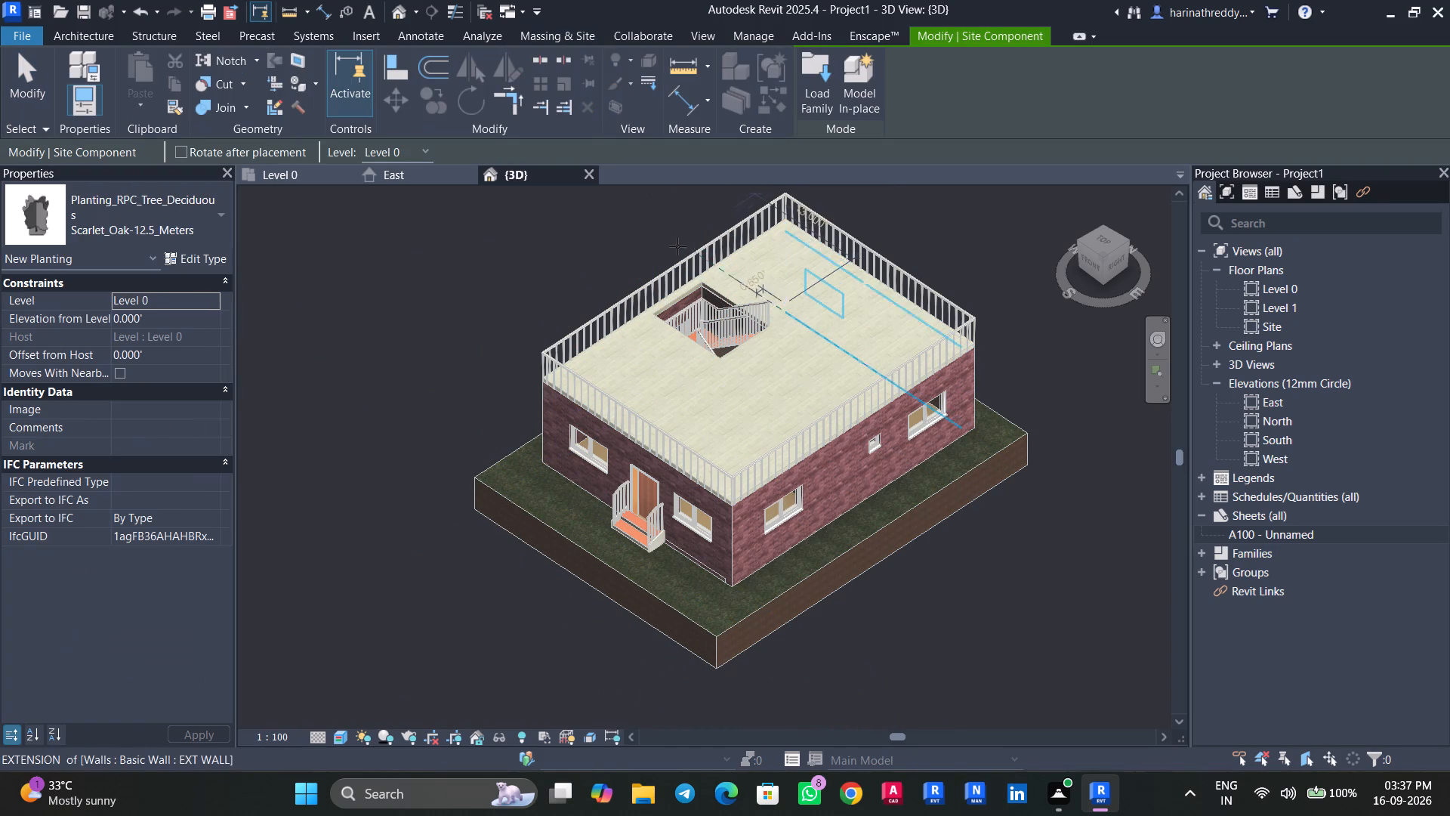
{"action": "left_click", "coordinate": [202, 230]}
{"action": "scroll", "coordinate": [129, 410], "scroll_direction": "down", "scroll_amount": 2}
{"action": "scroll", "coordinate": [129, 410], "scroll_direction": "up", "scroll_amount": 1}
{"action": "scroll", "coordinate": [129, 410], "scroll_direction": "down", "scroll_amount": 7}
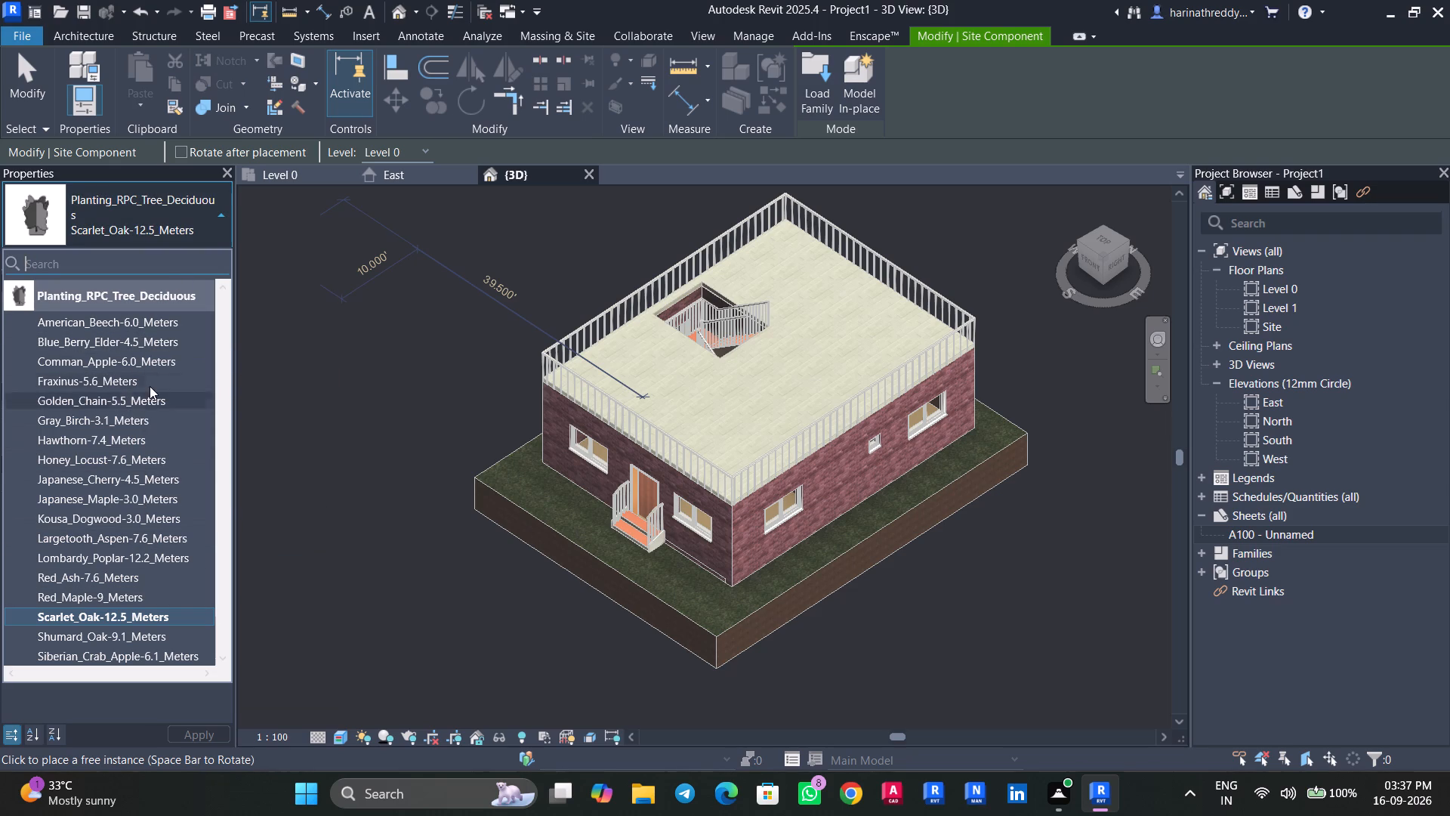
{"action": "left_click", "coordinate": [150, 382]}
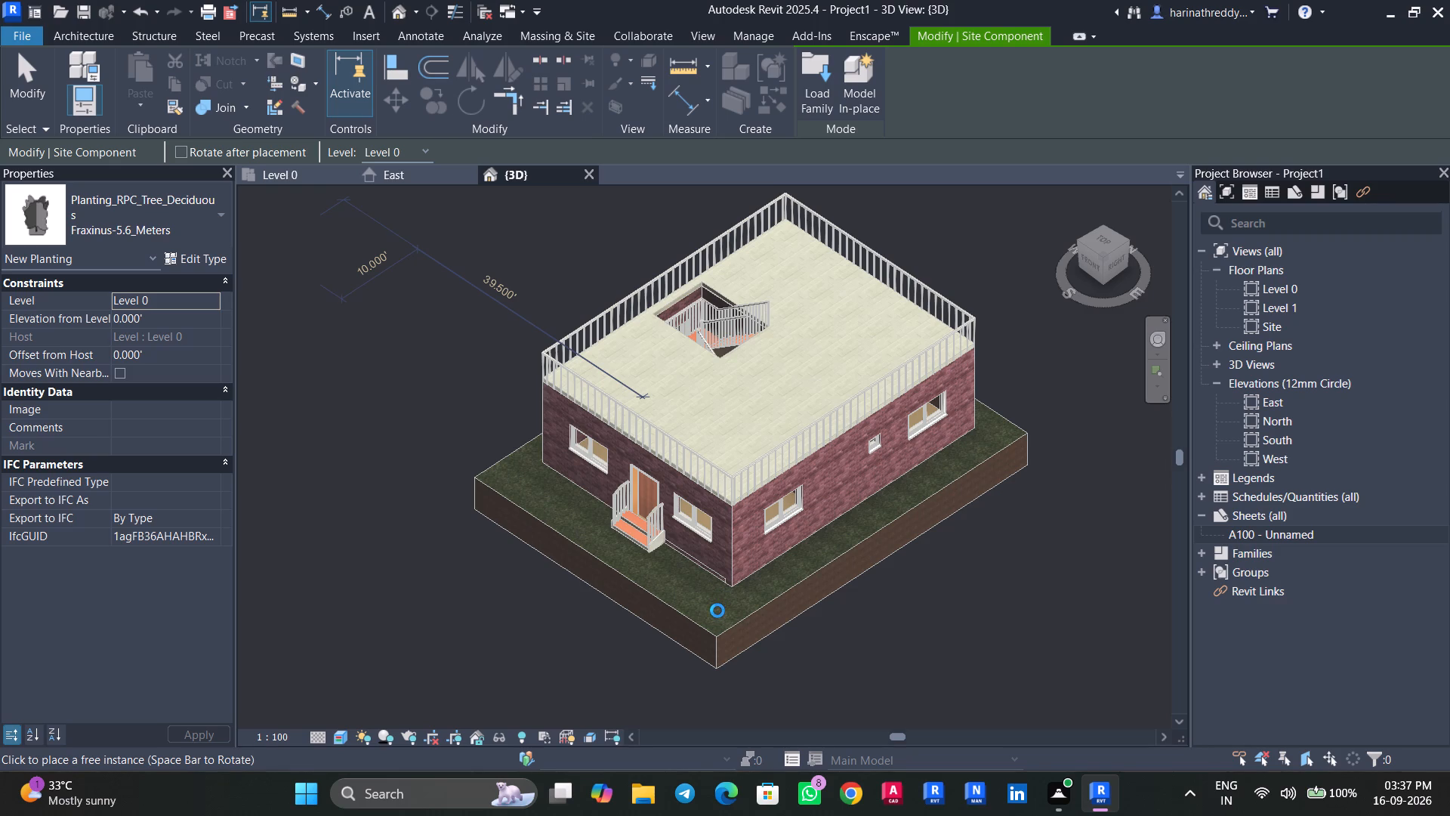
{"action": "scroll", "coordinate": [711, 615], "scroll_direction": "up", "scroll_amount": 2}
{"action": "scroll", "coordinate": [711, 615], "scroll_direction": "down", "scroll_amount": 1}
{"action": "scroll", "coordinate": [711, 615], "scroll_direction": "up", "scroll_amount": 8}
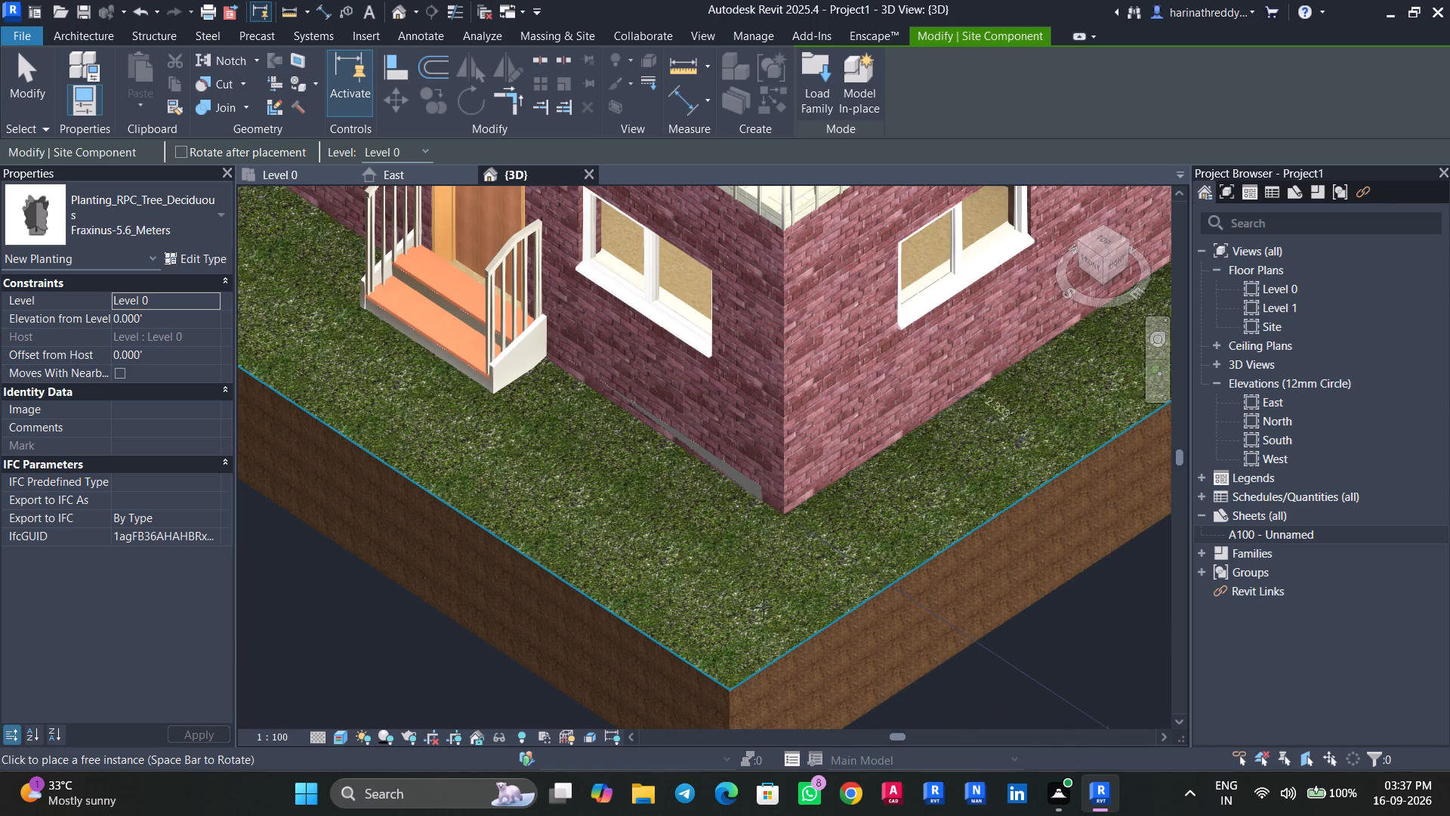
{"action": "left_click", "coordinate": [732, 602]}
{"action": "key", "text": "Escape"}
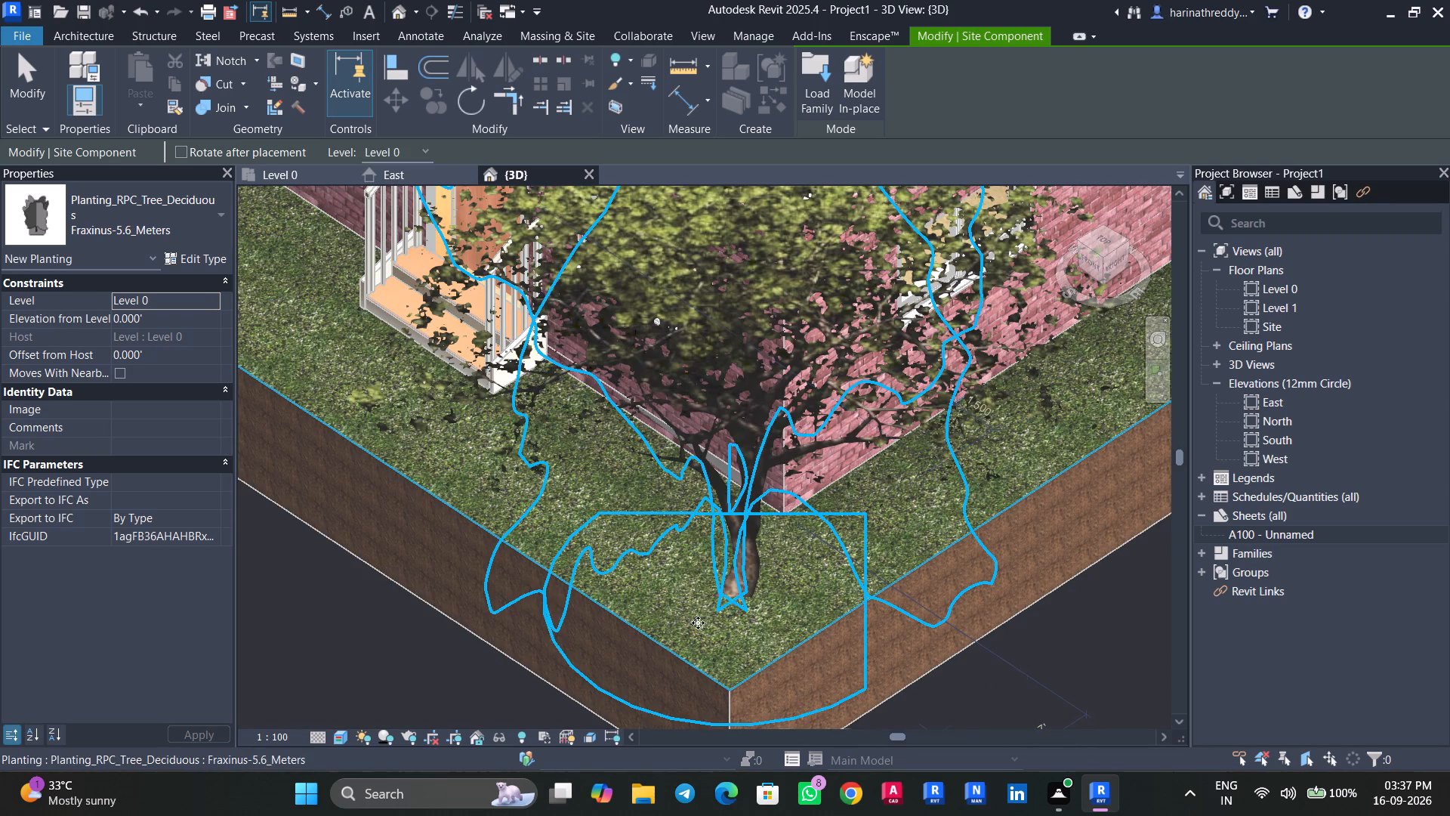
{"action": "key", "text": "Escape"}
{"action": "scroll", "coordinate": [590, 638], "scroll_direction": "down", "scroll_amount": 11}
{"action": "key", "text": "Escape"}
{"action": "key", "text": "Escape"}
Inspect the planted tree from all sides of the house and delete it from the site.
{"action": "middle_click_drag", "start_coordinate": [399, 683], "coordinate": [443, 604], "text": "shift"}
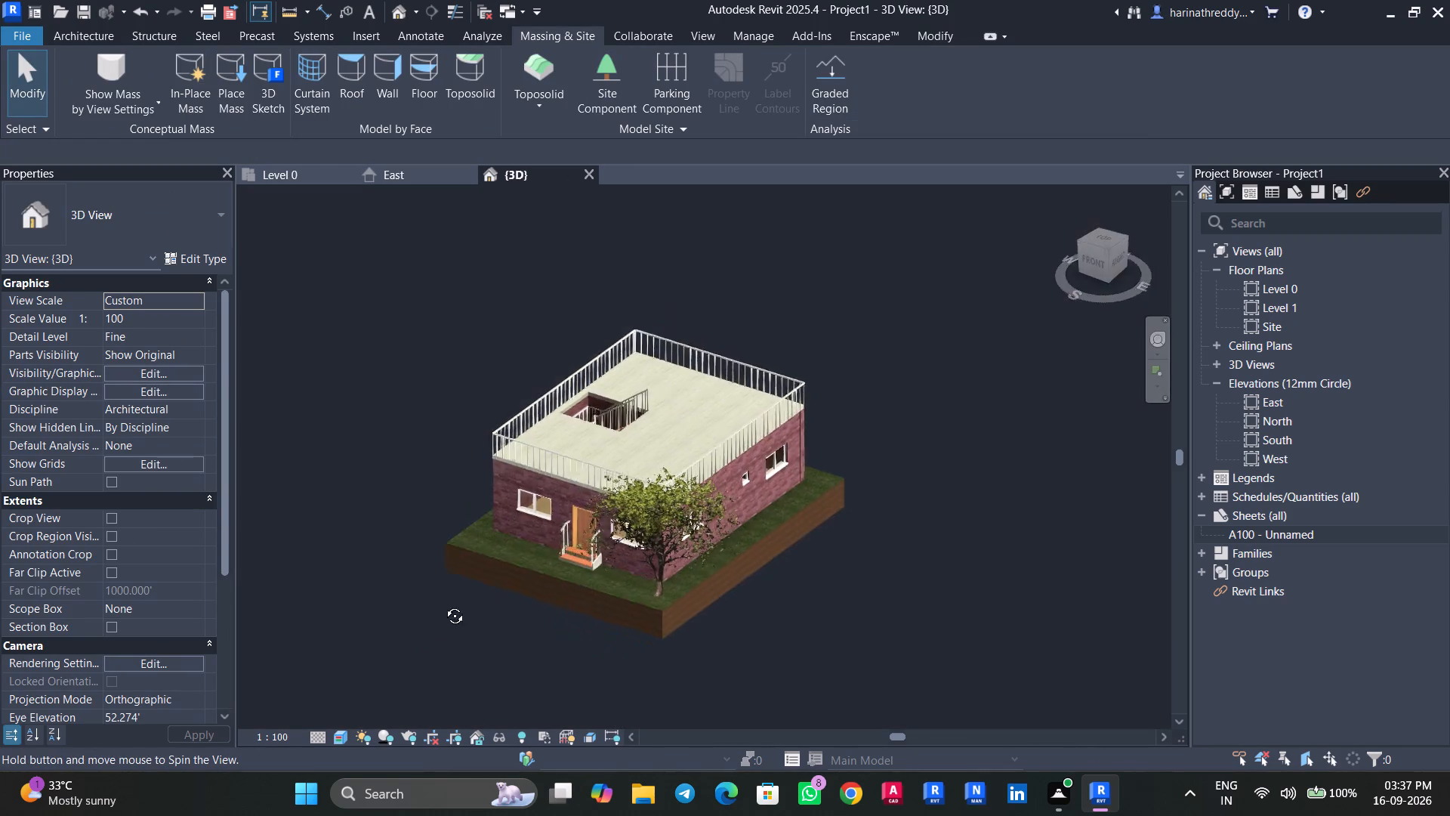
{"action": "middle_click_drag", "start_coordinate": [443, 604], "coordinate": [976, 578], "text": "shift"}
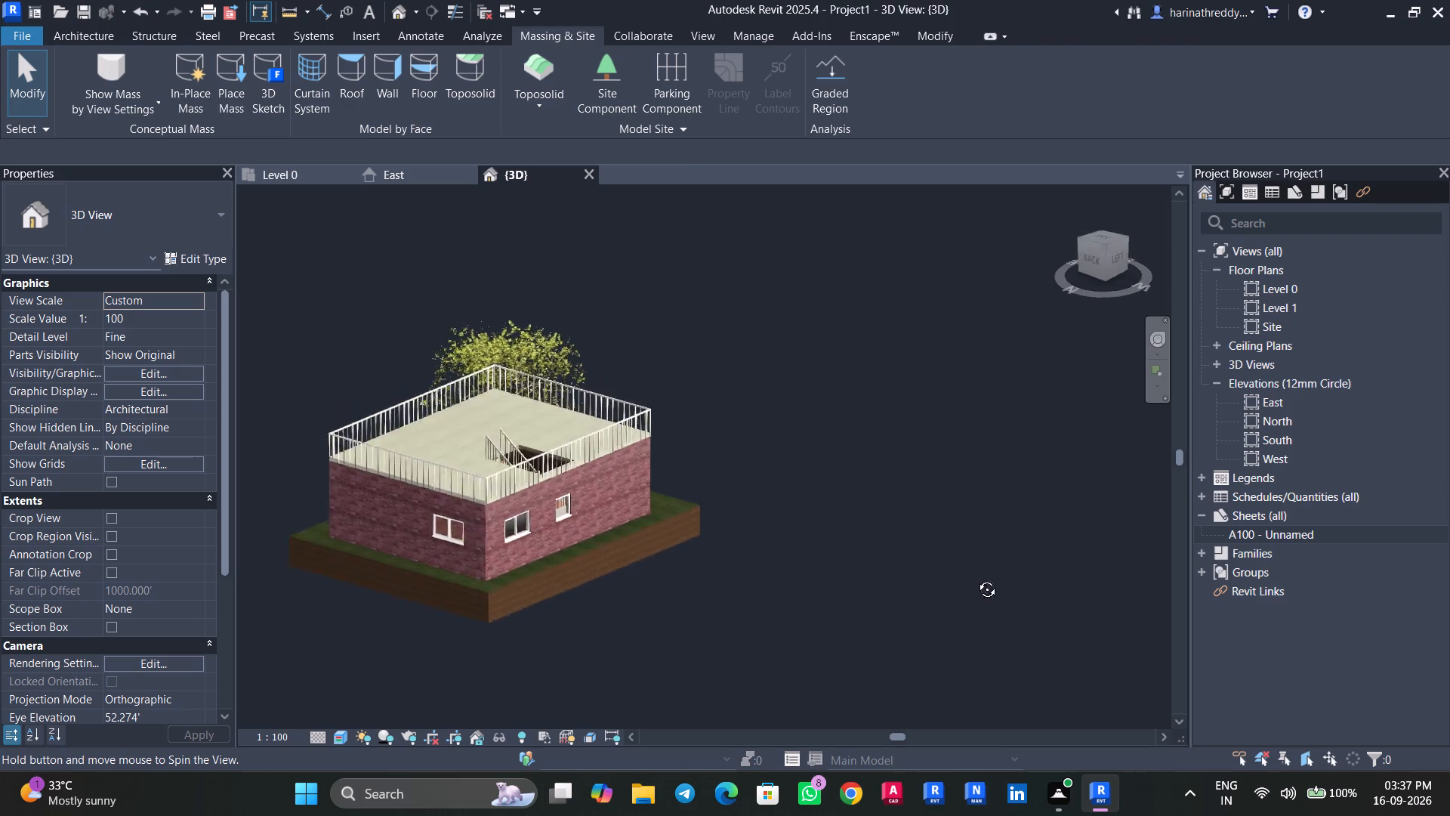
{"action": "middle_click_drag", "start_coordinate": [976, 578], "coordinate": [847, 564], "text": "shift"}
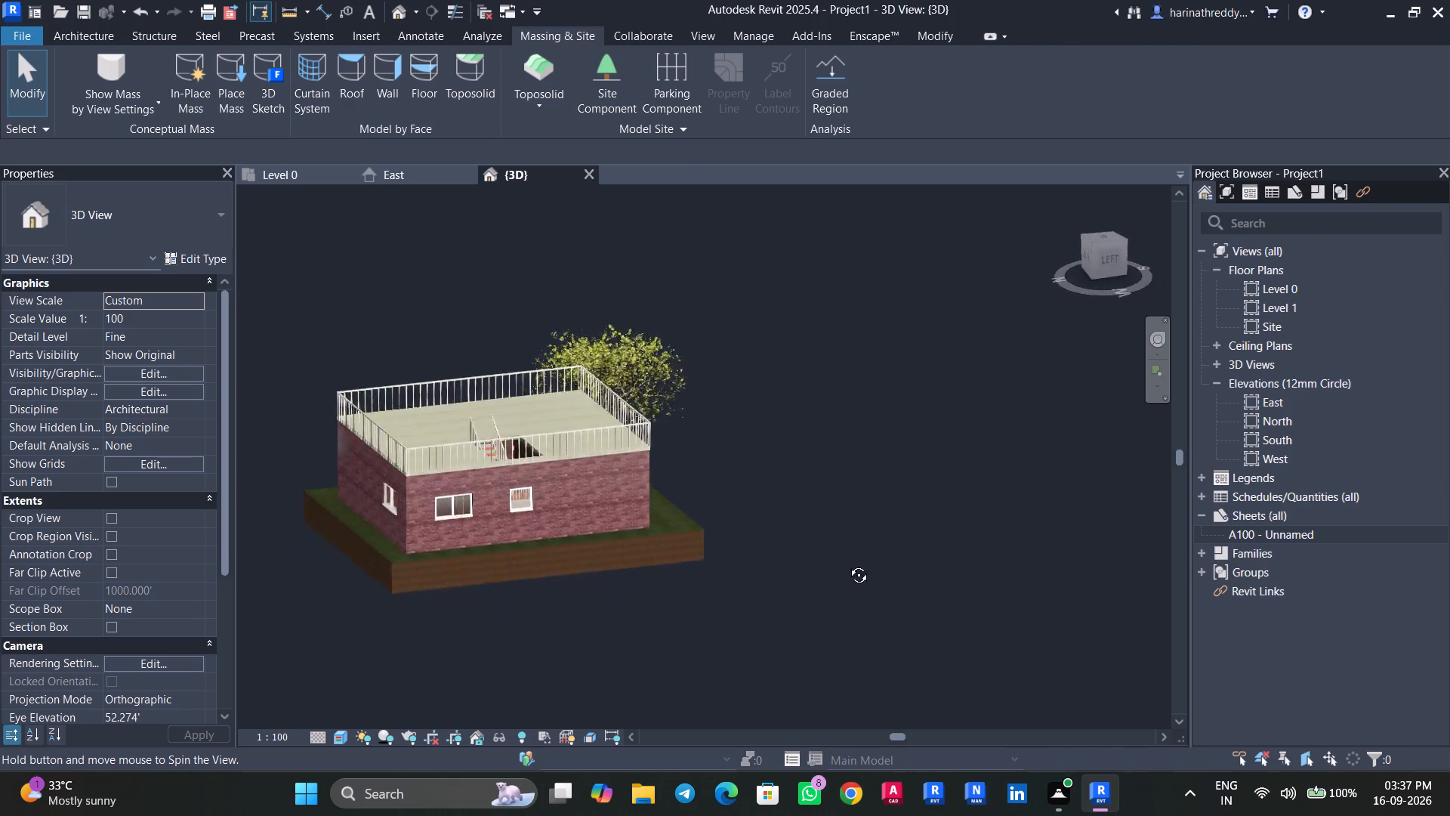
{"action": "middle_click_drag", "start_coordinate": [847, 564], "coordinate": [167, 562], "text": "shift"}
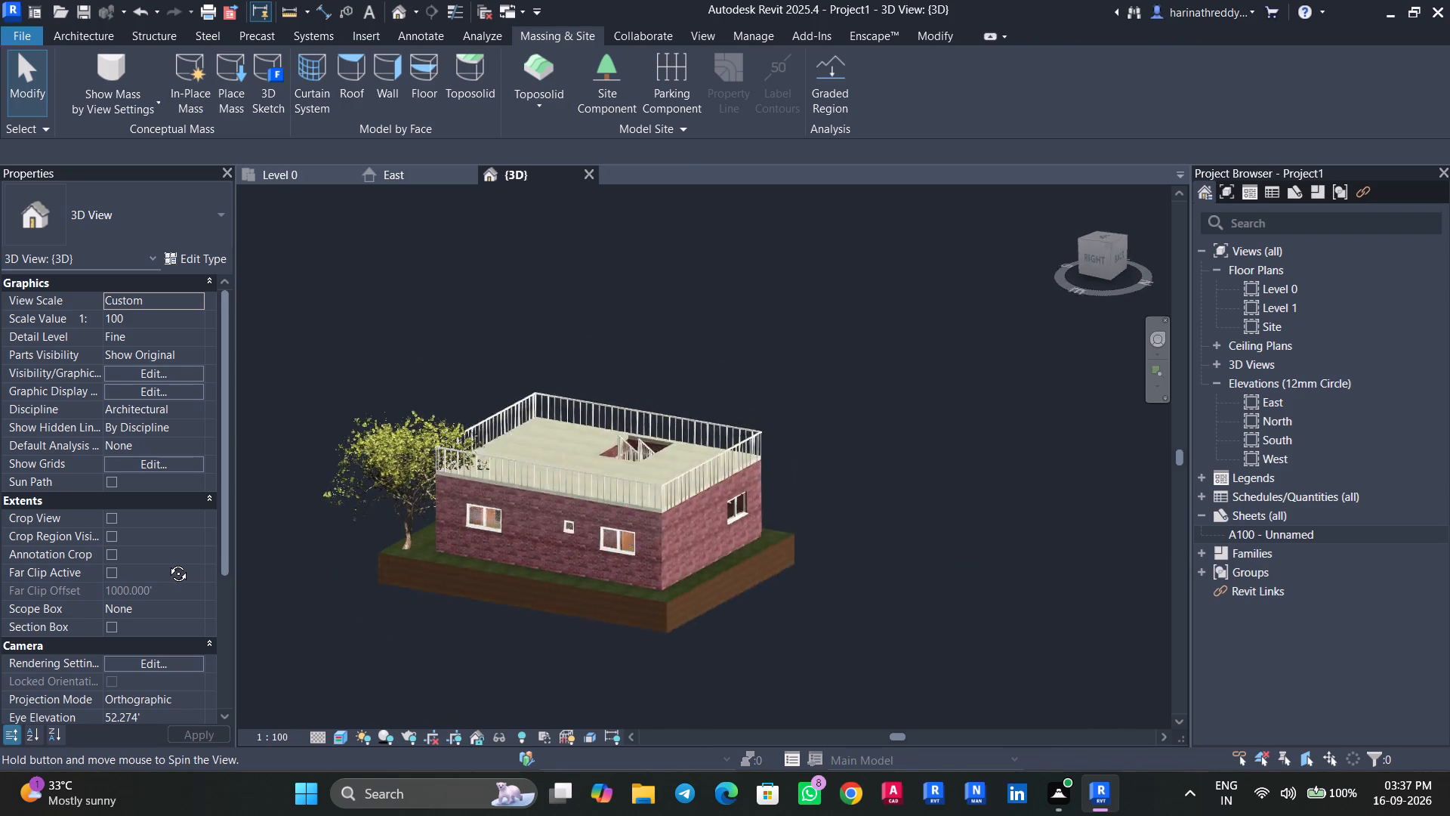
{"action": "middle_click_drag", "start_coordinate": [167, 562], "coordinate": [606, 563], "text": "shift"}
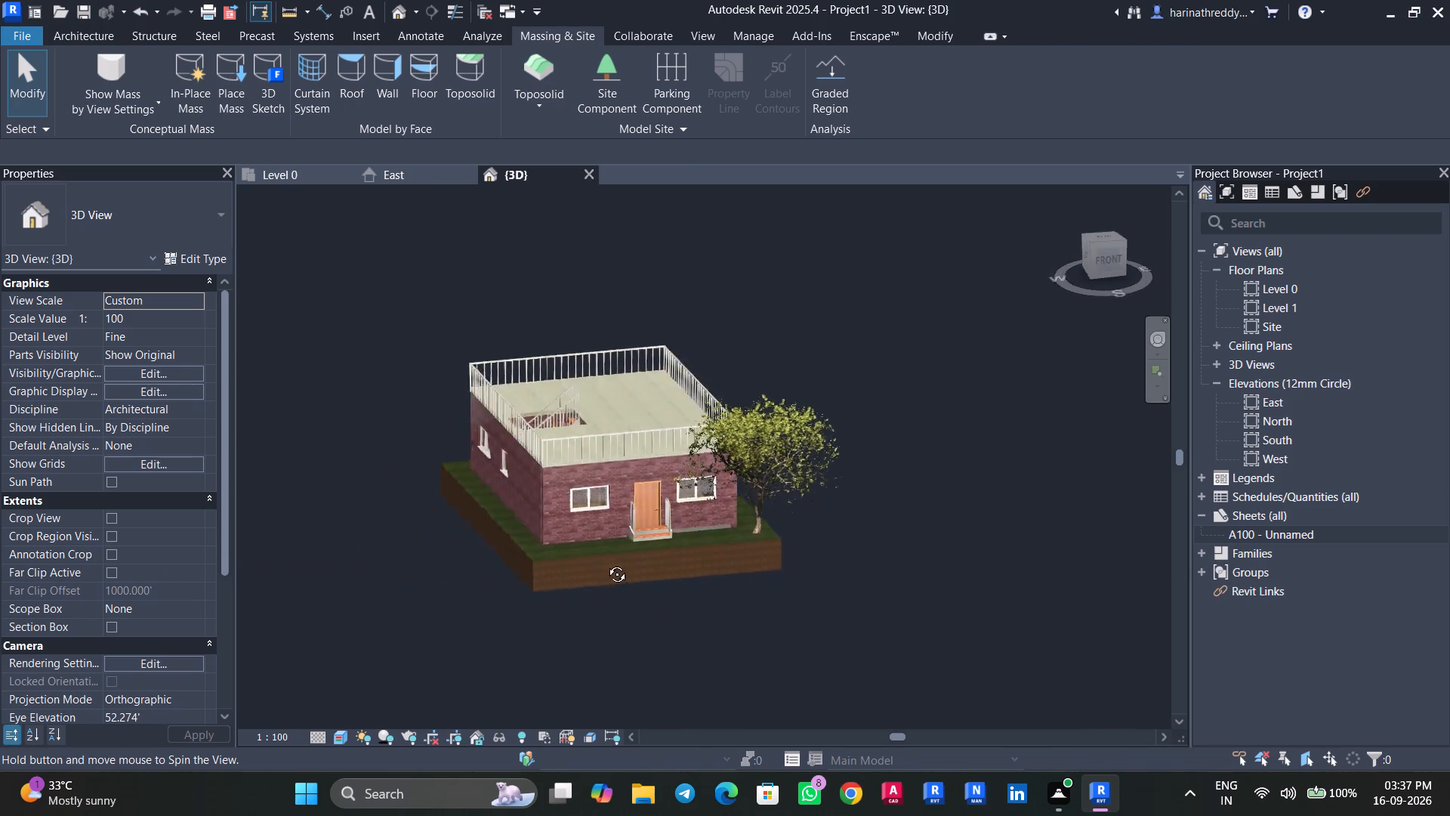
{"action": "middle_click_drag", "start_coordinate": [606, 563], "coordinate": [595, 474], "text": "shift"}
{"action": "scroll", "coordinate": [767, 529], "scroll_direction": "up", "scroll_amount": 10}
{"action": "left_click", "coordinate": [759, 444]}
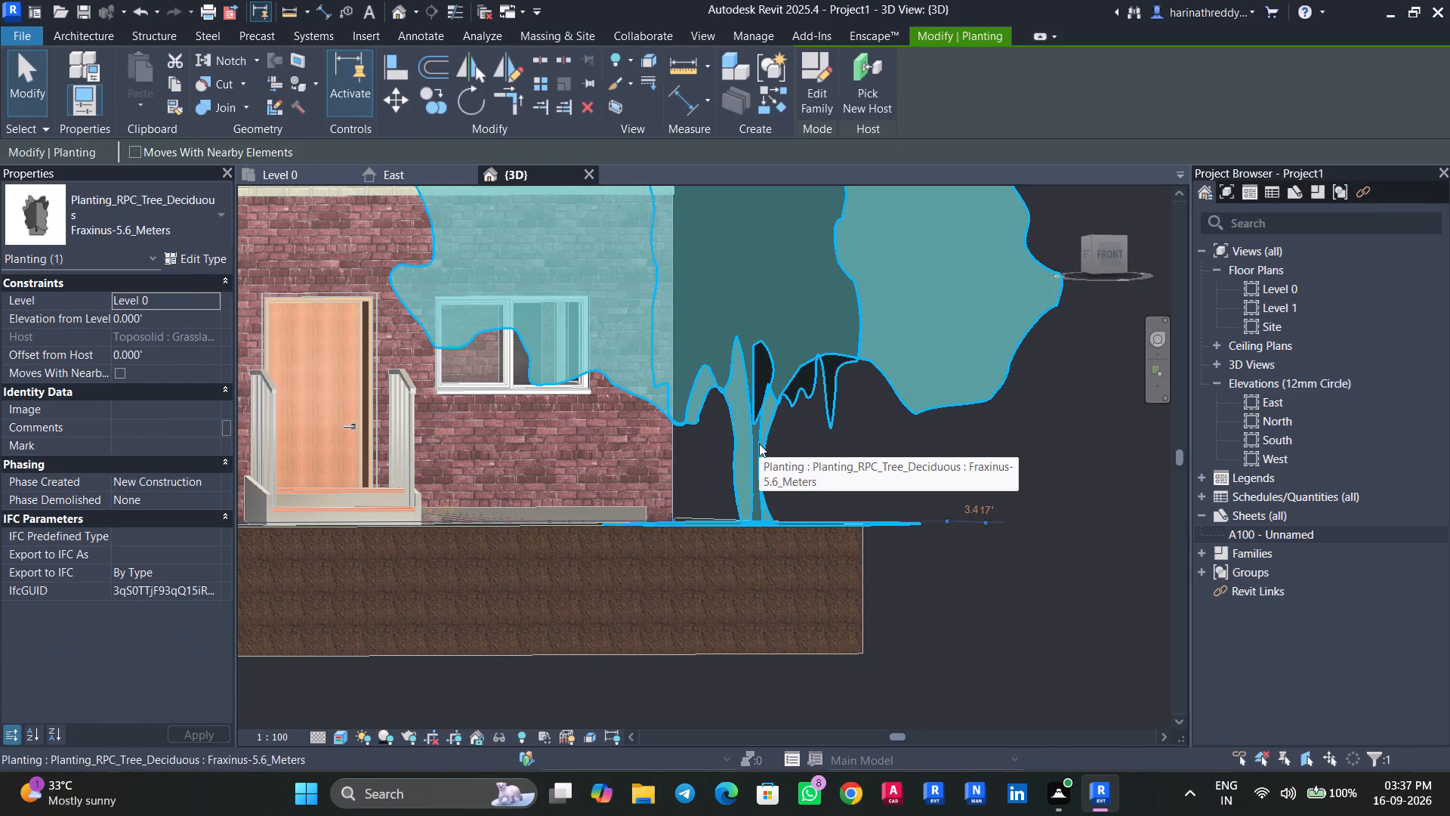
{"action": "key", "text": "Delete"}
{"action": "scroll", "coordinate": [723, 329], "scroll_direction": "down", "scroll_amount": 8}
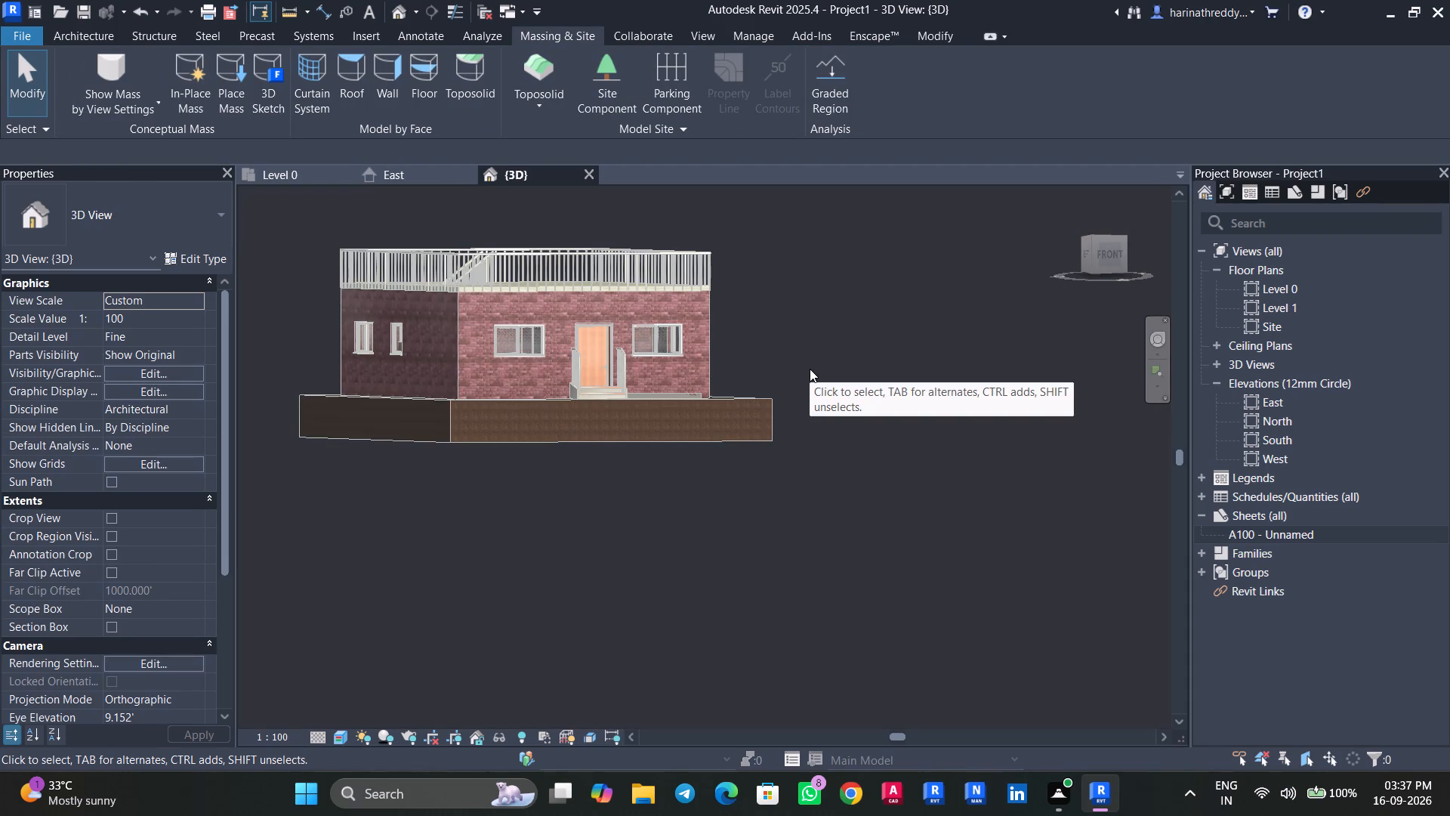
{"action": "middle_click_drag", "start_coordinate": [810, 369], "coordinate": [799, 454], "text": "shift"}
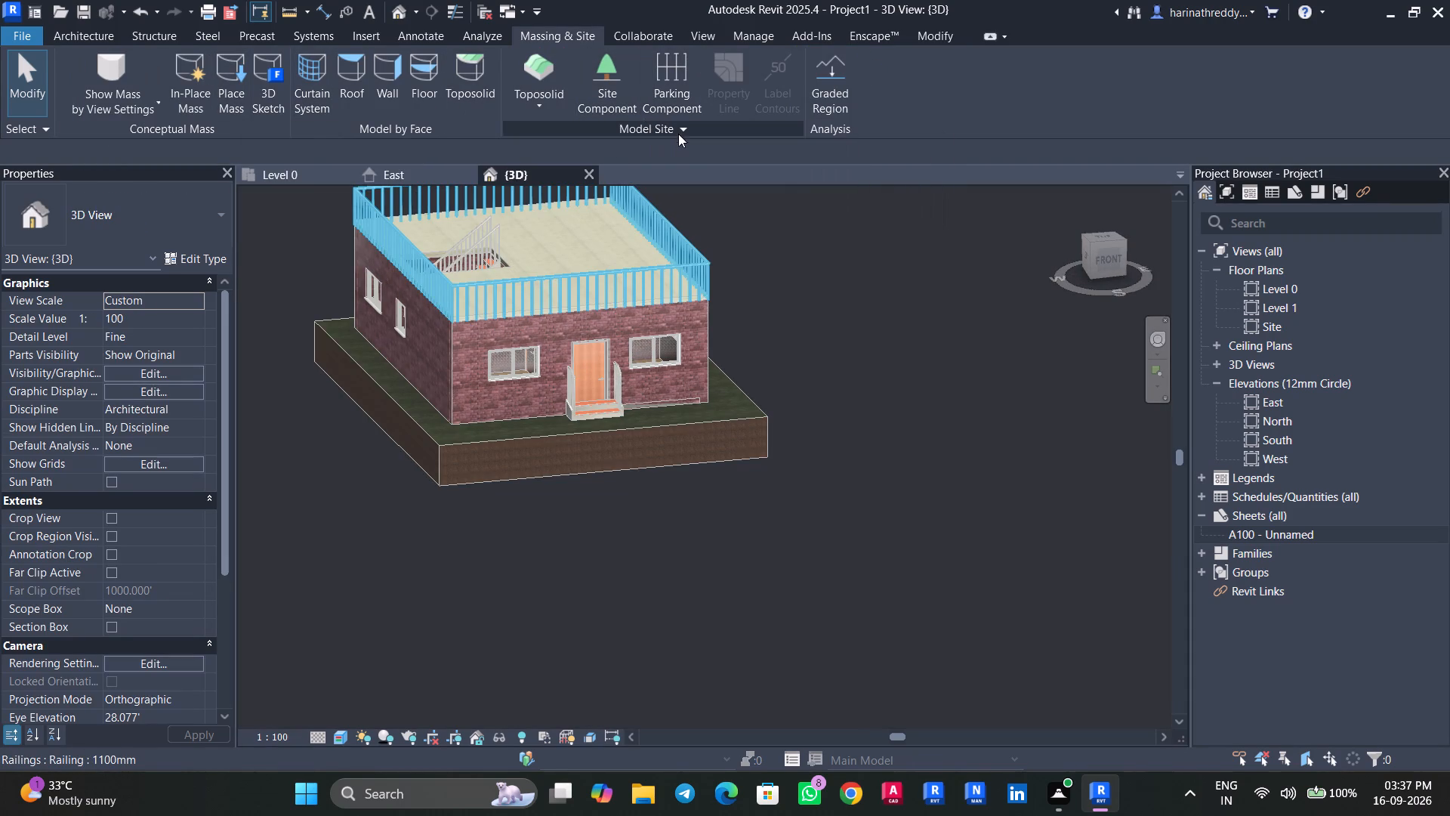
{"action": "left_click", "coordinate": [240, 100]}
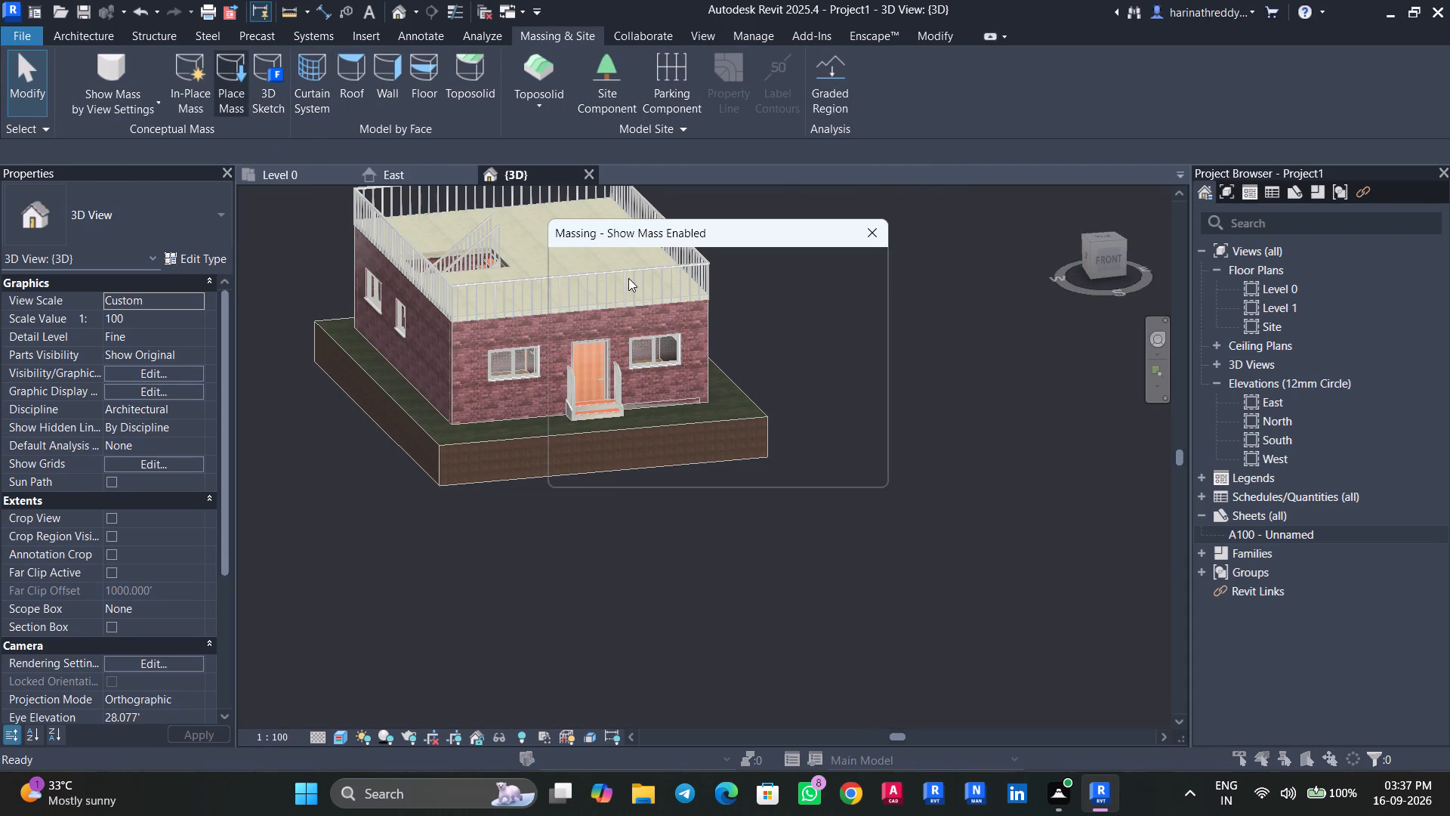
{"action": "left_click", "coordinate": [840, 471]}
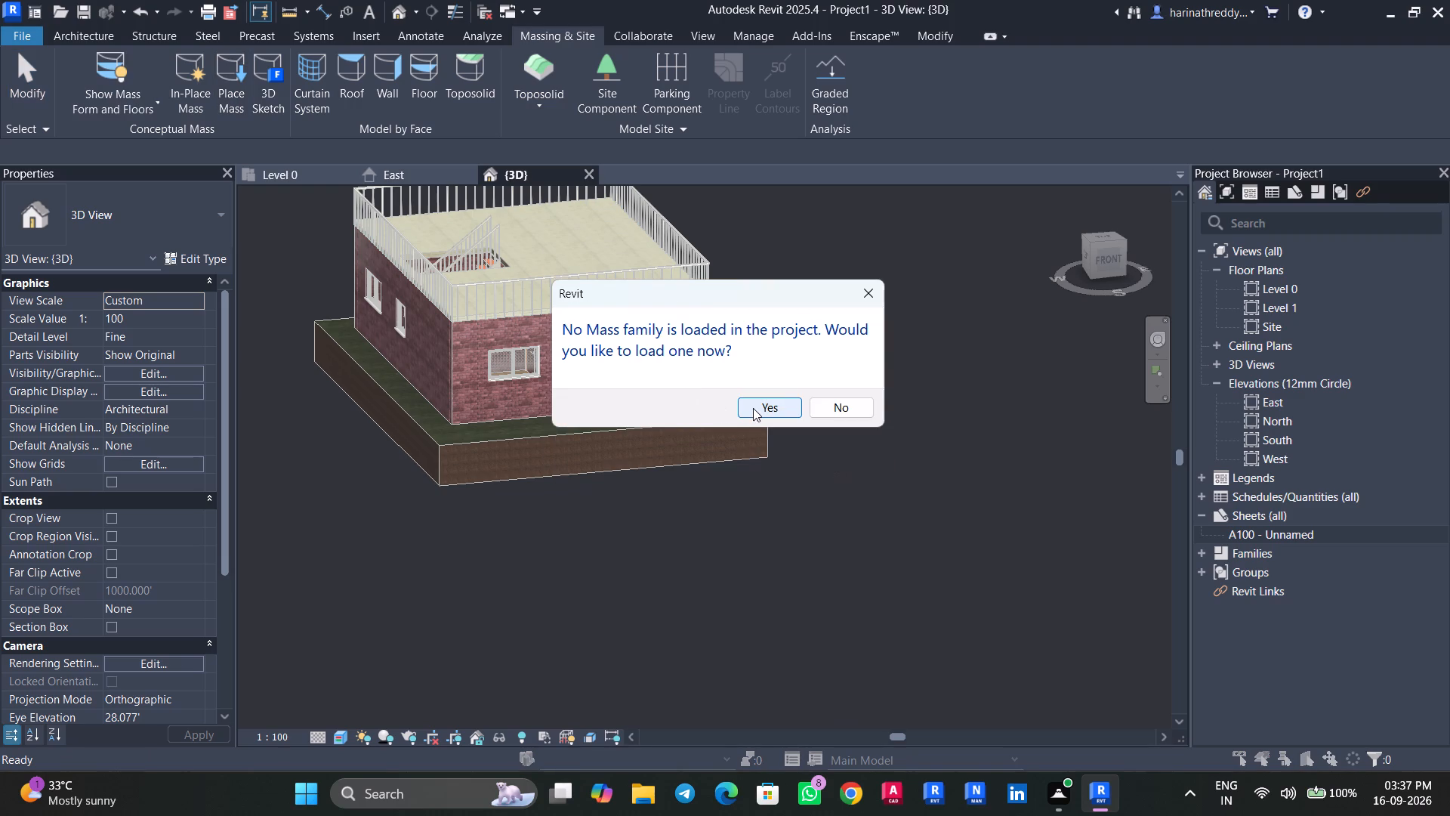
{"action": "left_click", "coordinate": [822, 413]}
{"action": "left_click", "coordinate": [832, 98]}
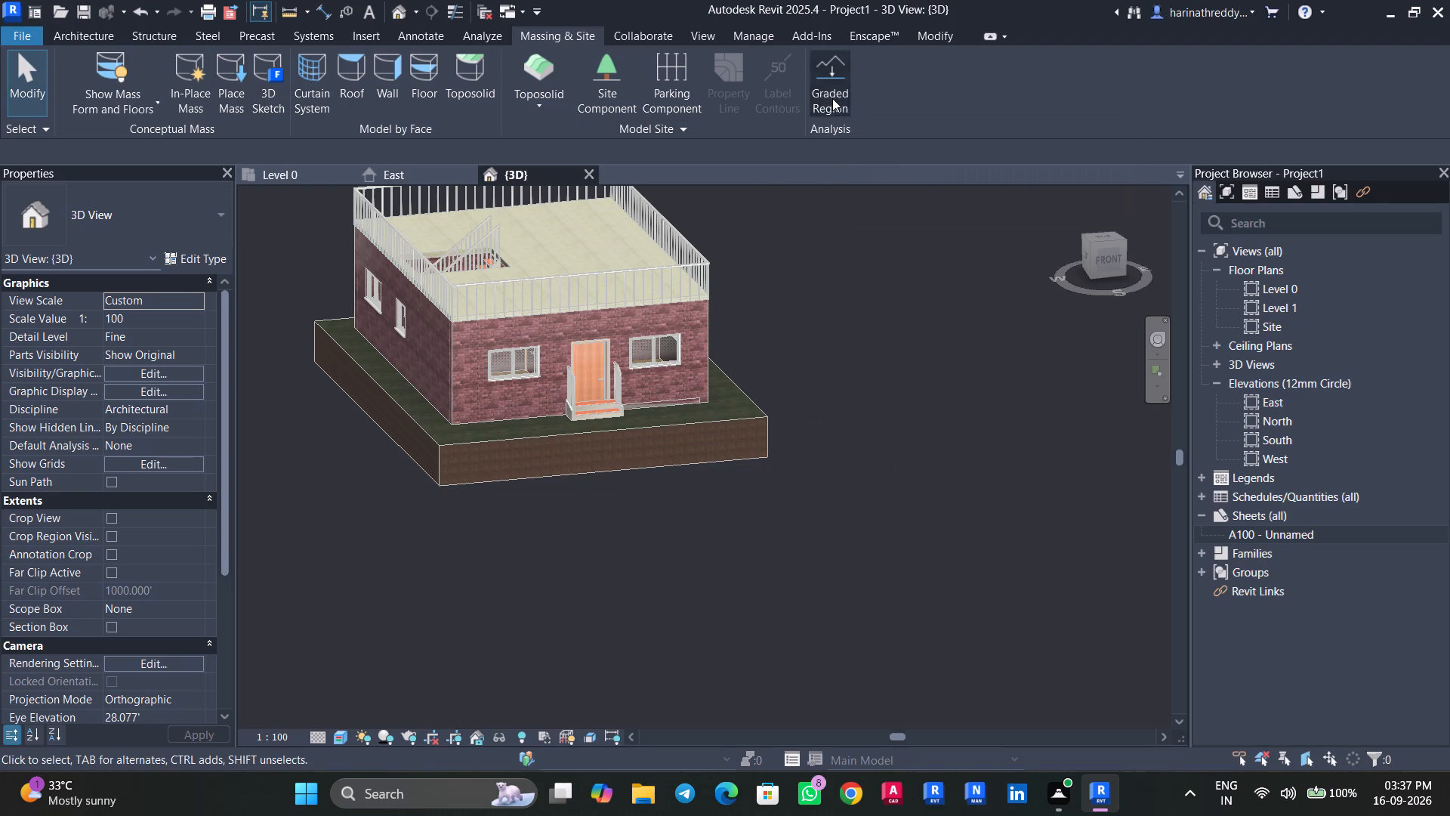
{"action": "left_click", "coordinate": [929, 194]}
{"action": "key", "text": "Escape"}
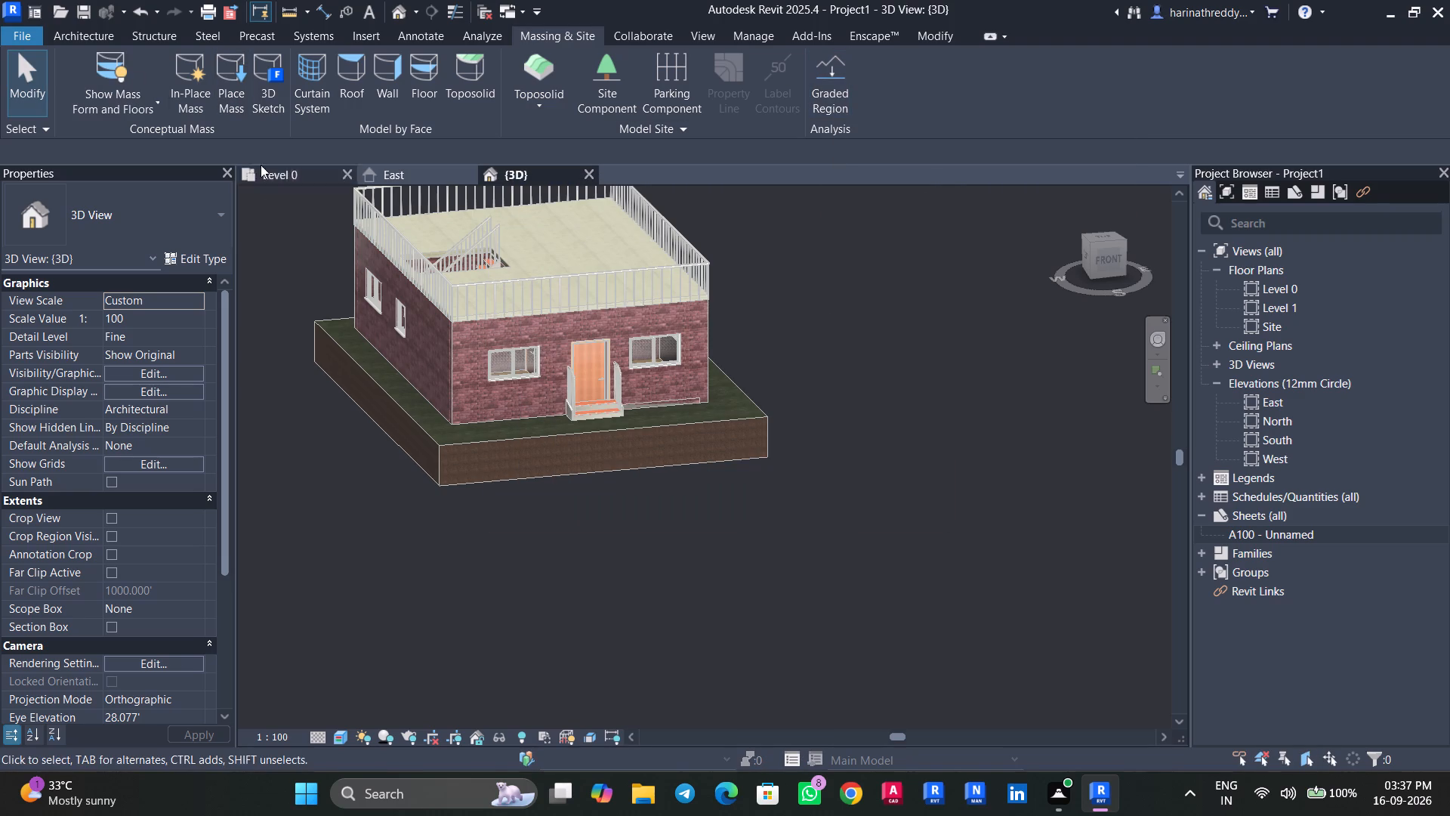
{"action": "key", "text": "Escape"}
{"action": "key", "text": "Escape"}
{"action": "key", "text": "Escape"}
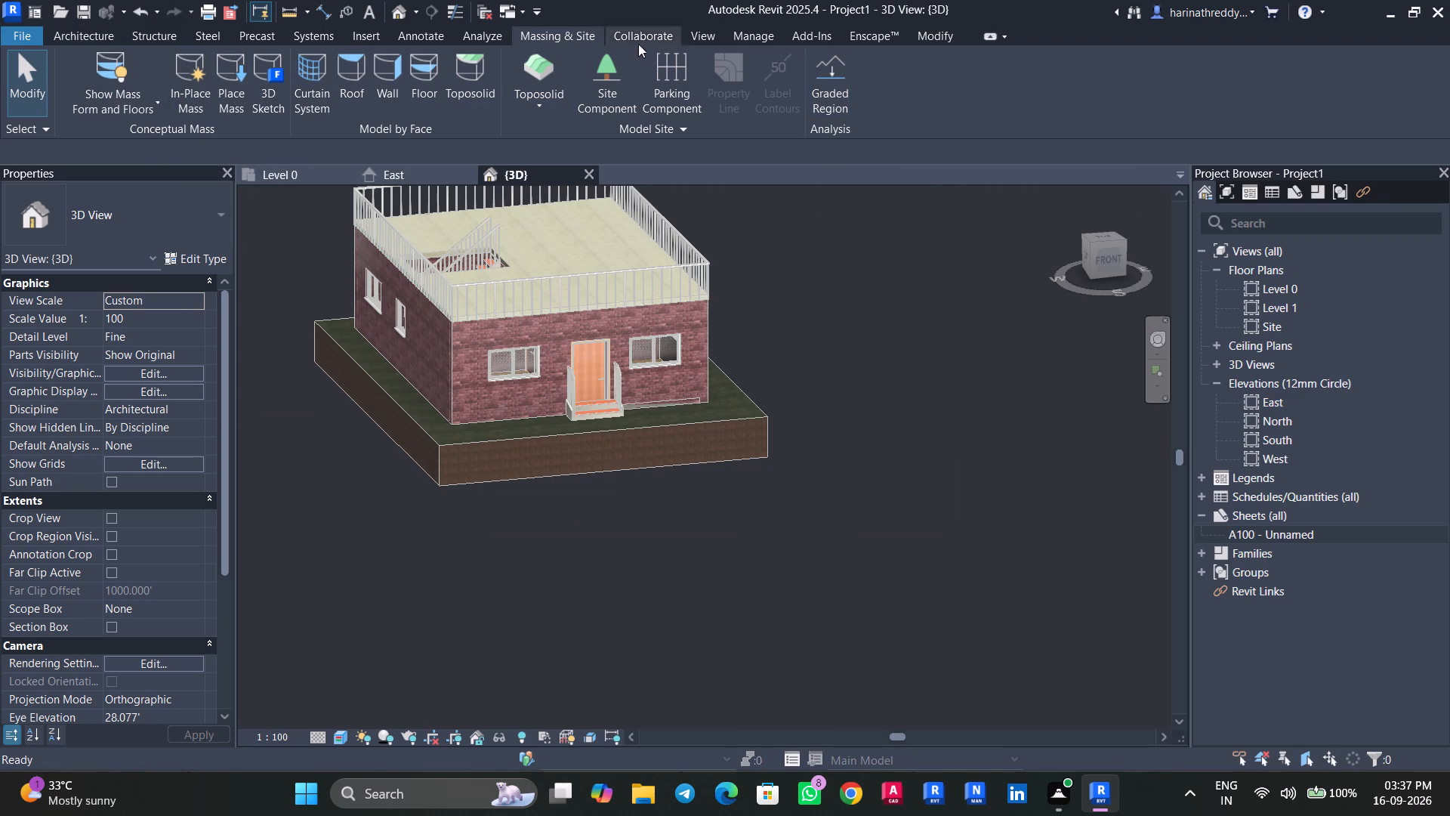
Open the Level 0 floor plan at the kitchen and browse the loaded component types.
{"action": "scroll", "coordinate": [878, 409], "scroll_direction": "up", "scroll_amount": 5}
{"action": "middle_click_drag", "start_coordinate": [703, 397], "coordinate": [779, 474]}
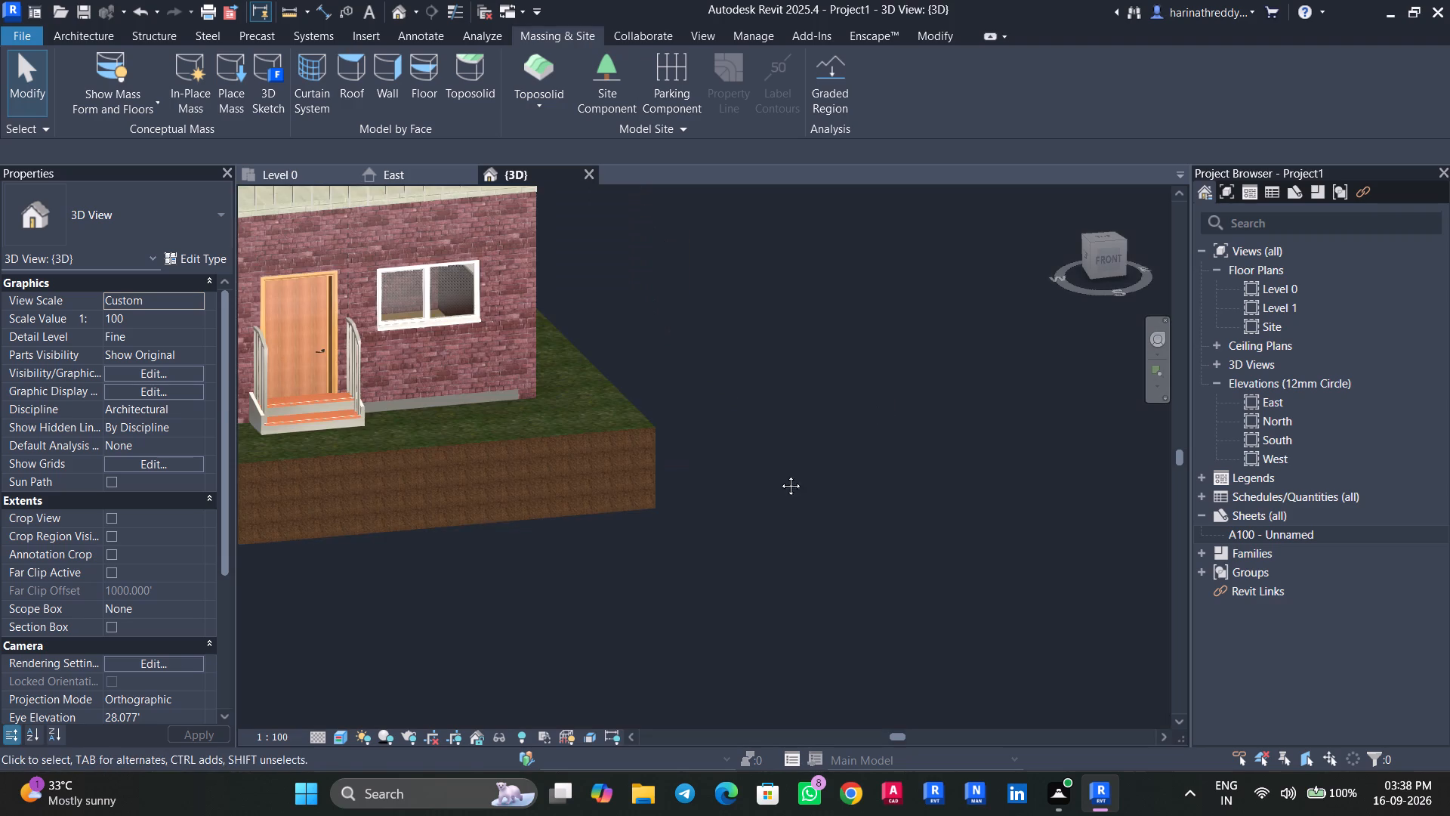
{"action": "middle_click_drag", "start_coordinate": [779, 474], "coordinate": [1046, 580]}
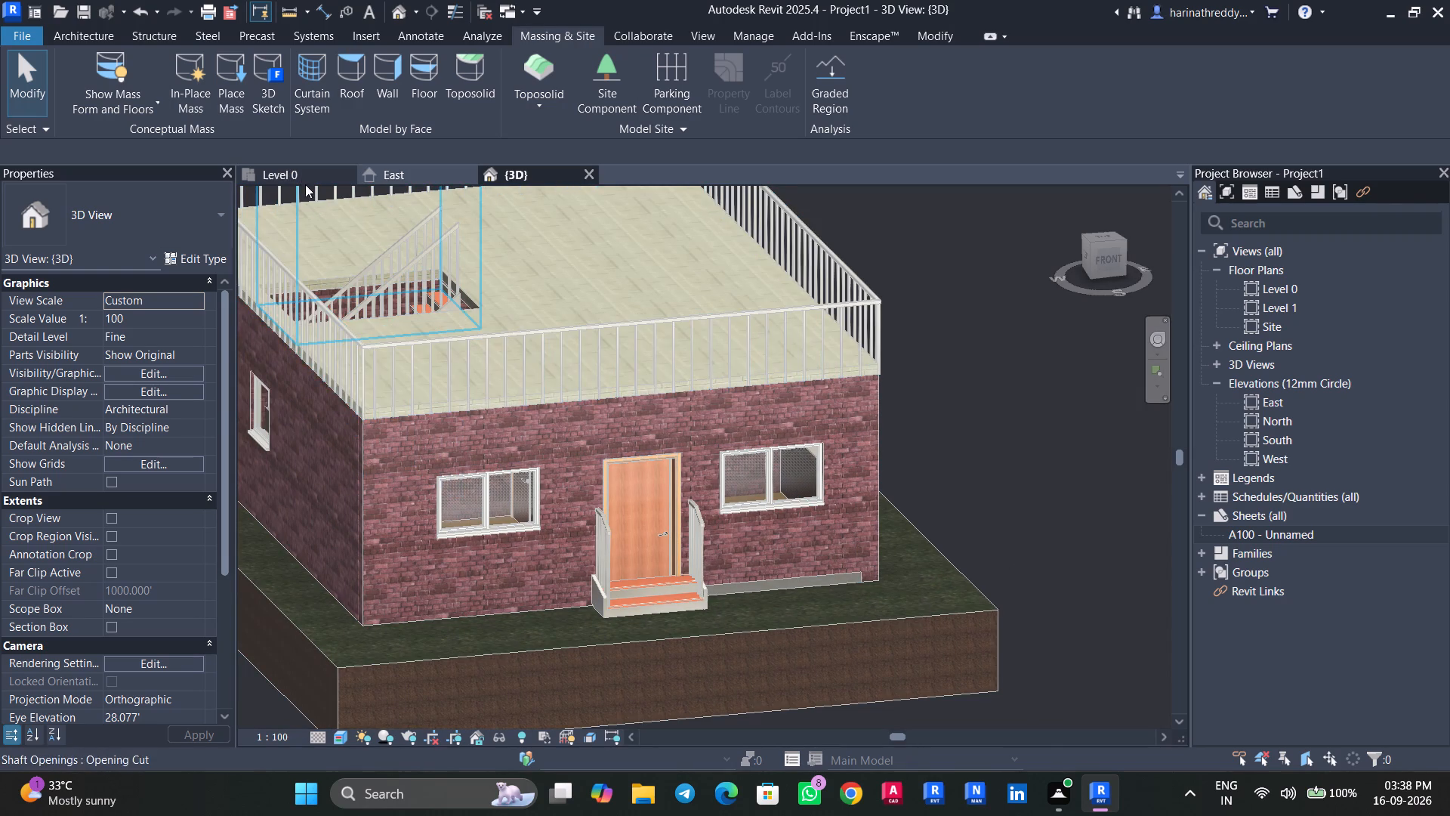
{"action": "left_click", "coordinate": [295, 177]}
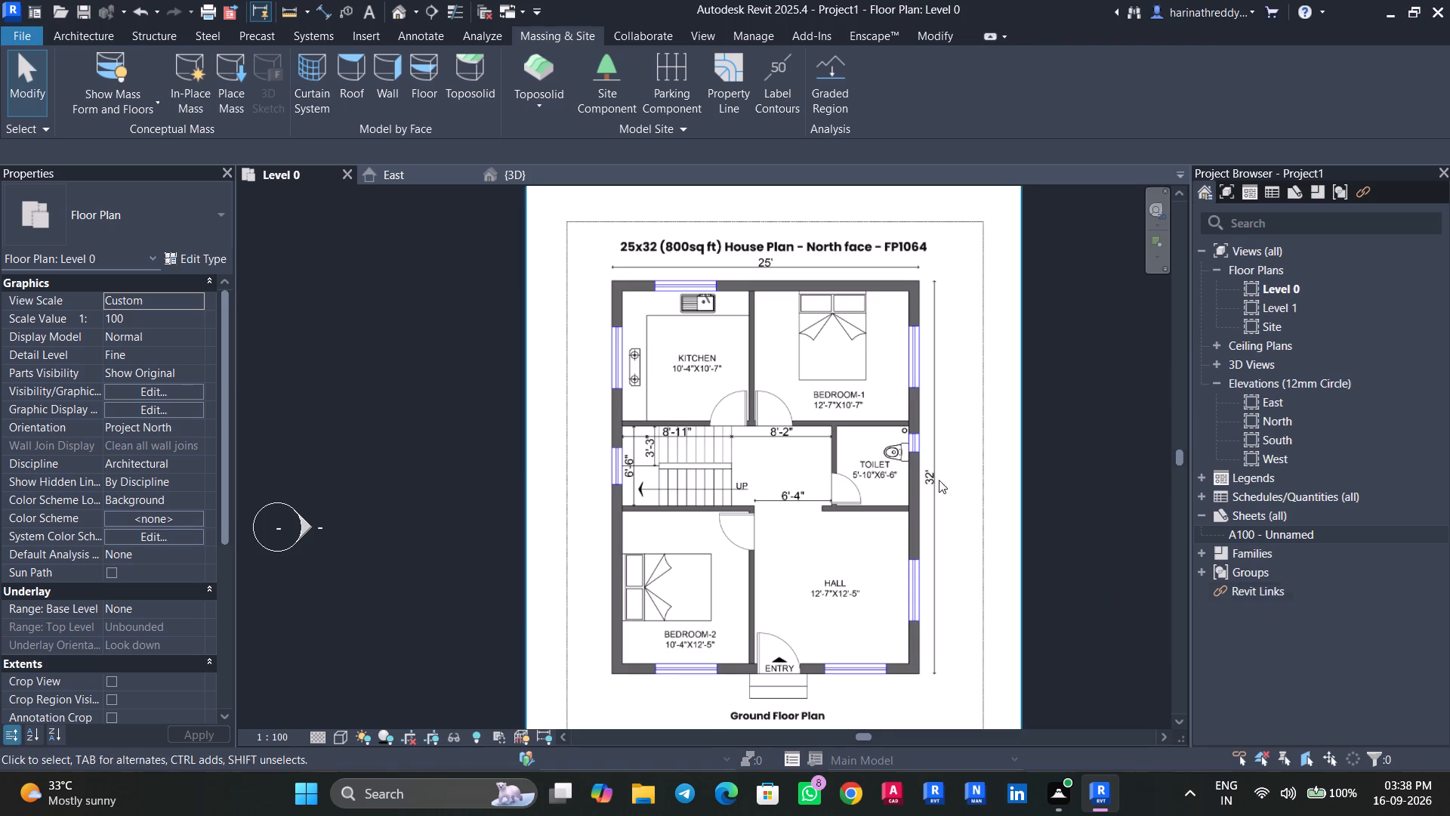
{"action": "scroll", "coordinate": [810, 418], "scroll_direction": "up", "scroll_amount": 5}
{"action": "middle_click_drag", "start_coordinate": [536, 315], "coordinate": [596, 417]}
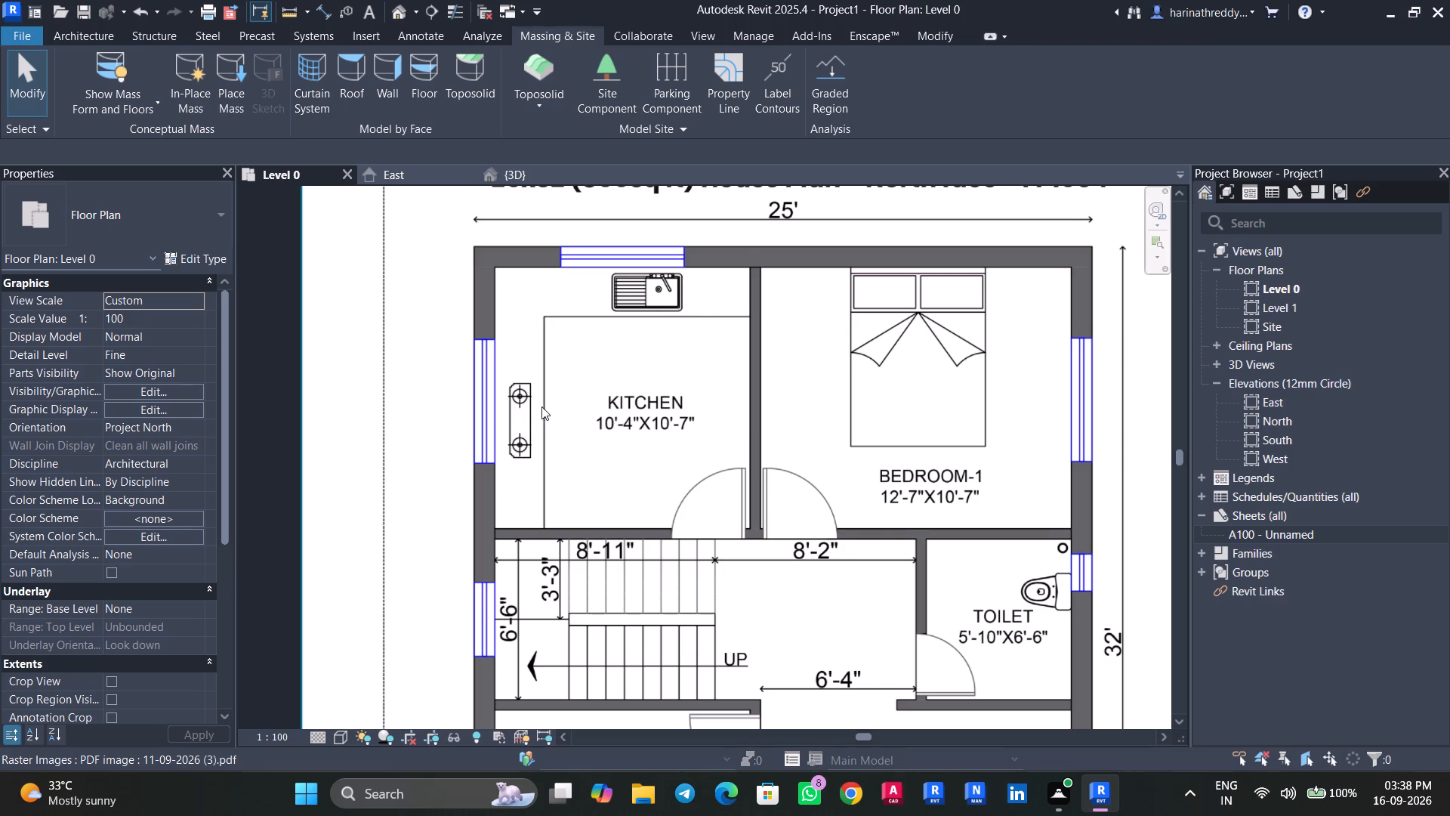
{"action": "type", "text": "CM"}
{"action": "left_click", "coordinate": [82, 189]}
{"action": "scroll", "coordinate": [125, 424], "scroll_direction": "down", "scroll_amount": 8}
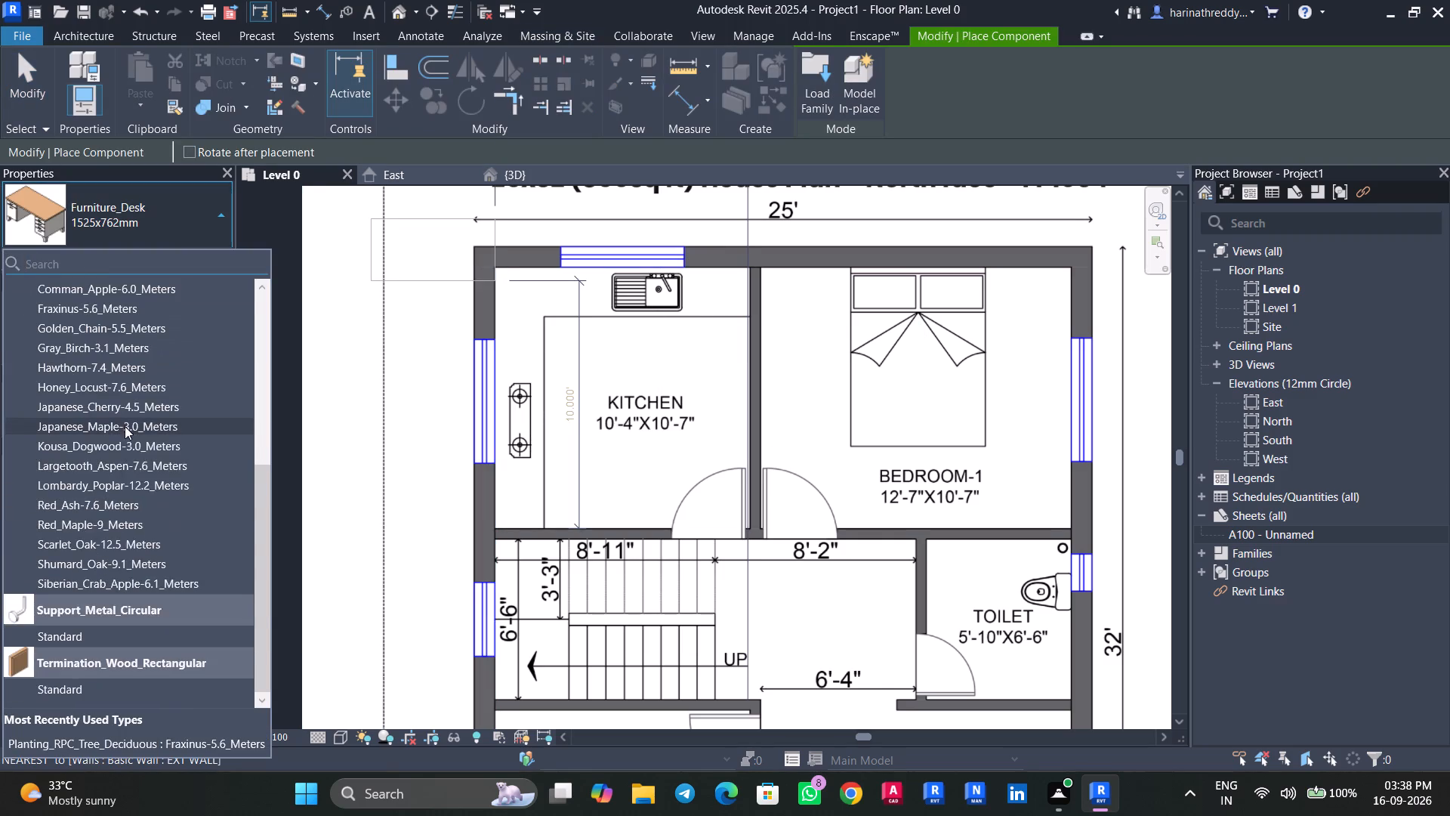
{"action": "scroll", "coordinate": [125, 426], "scroll_direction": "down", "scroll_amount": 4}
{"action": "key", "text": "Escape"}
{"action": "key", "text": "Escape"}
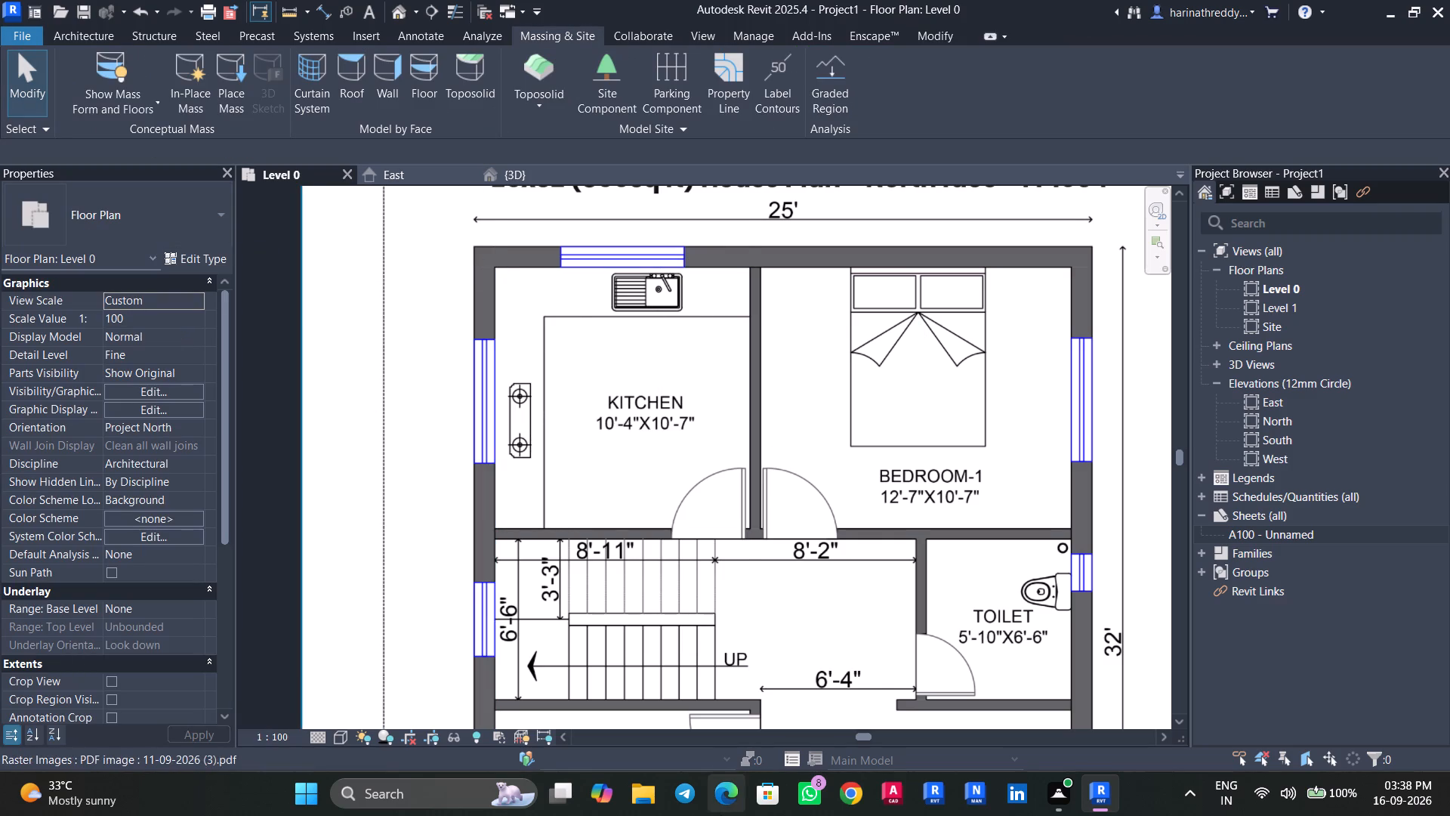
Browse the Downloads folder in File Explorer for Revit family files suitable for furnishing the house.
{"action": "left_click", "coordinate": [655, 806]}
{"action": "left_click", "coordinate": [57, 265]}
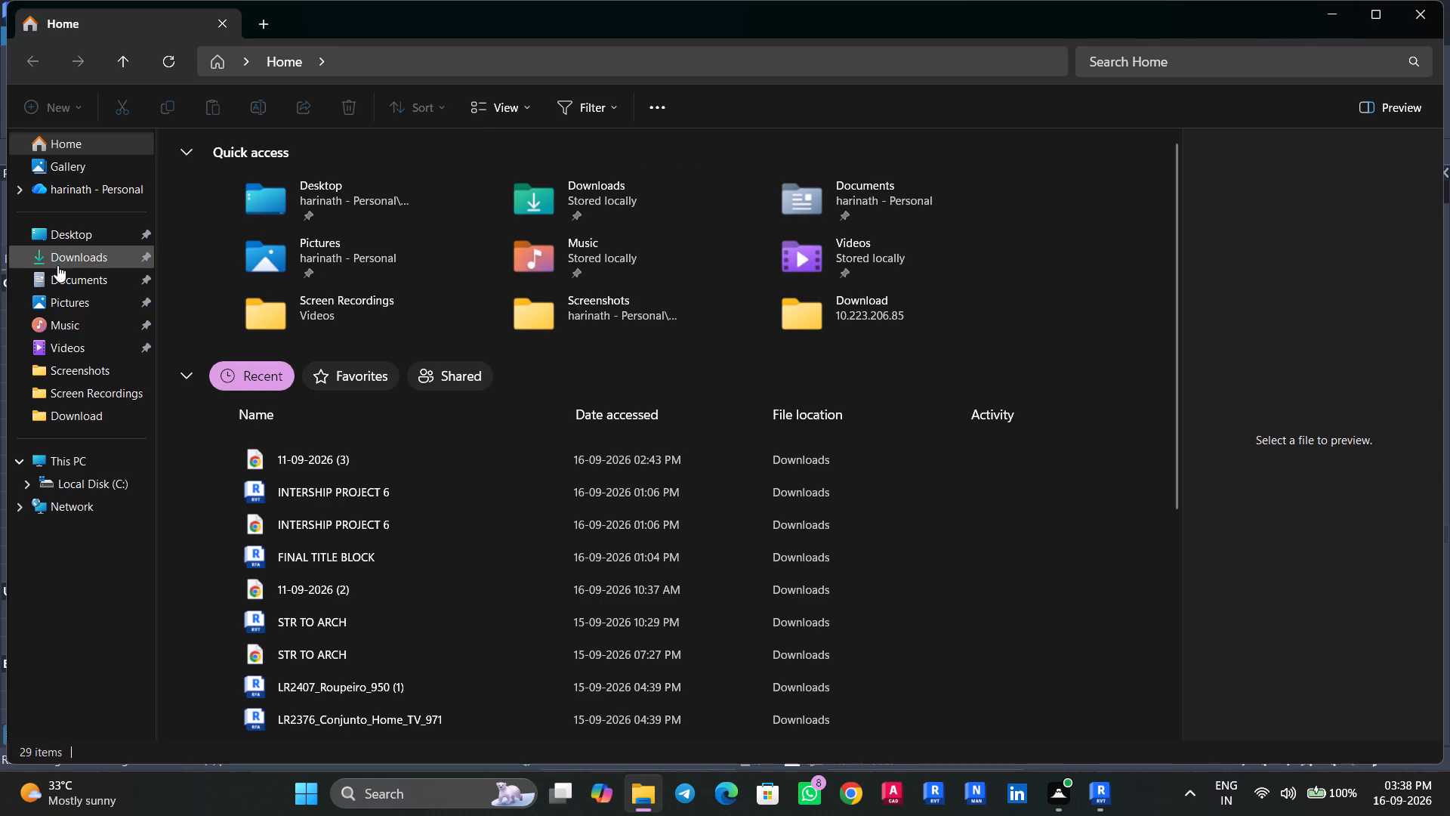
{"action": "left_click", "coordinate": [338, 327]}
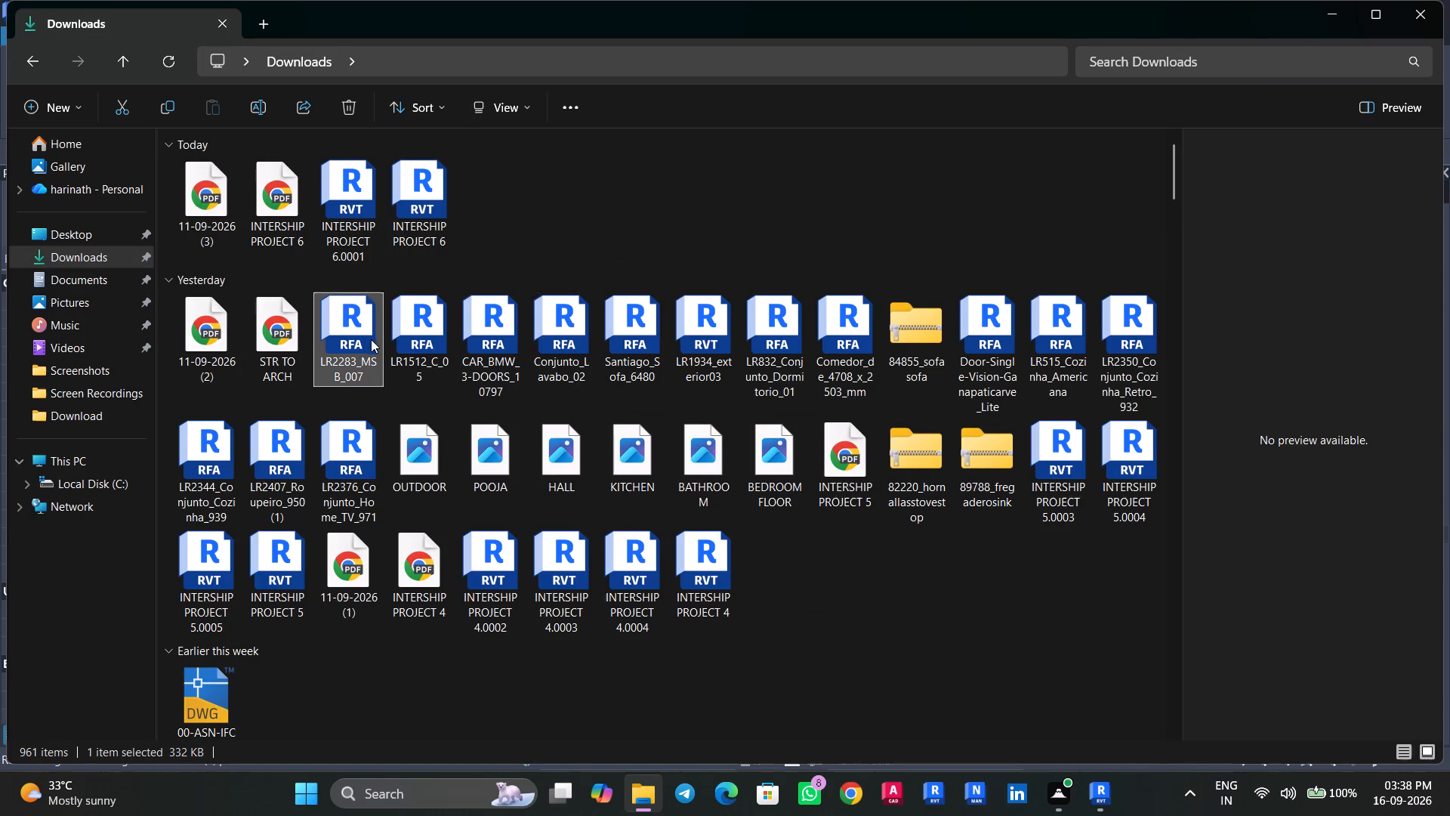
{"action": "left_click", "coordinate": [409, 351]}
{"action": "left_click", "coordinate": [483, 352]}
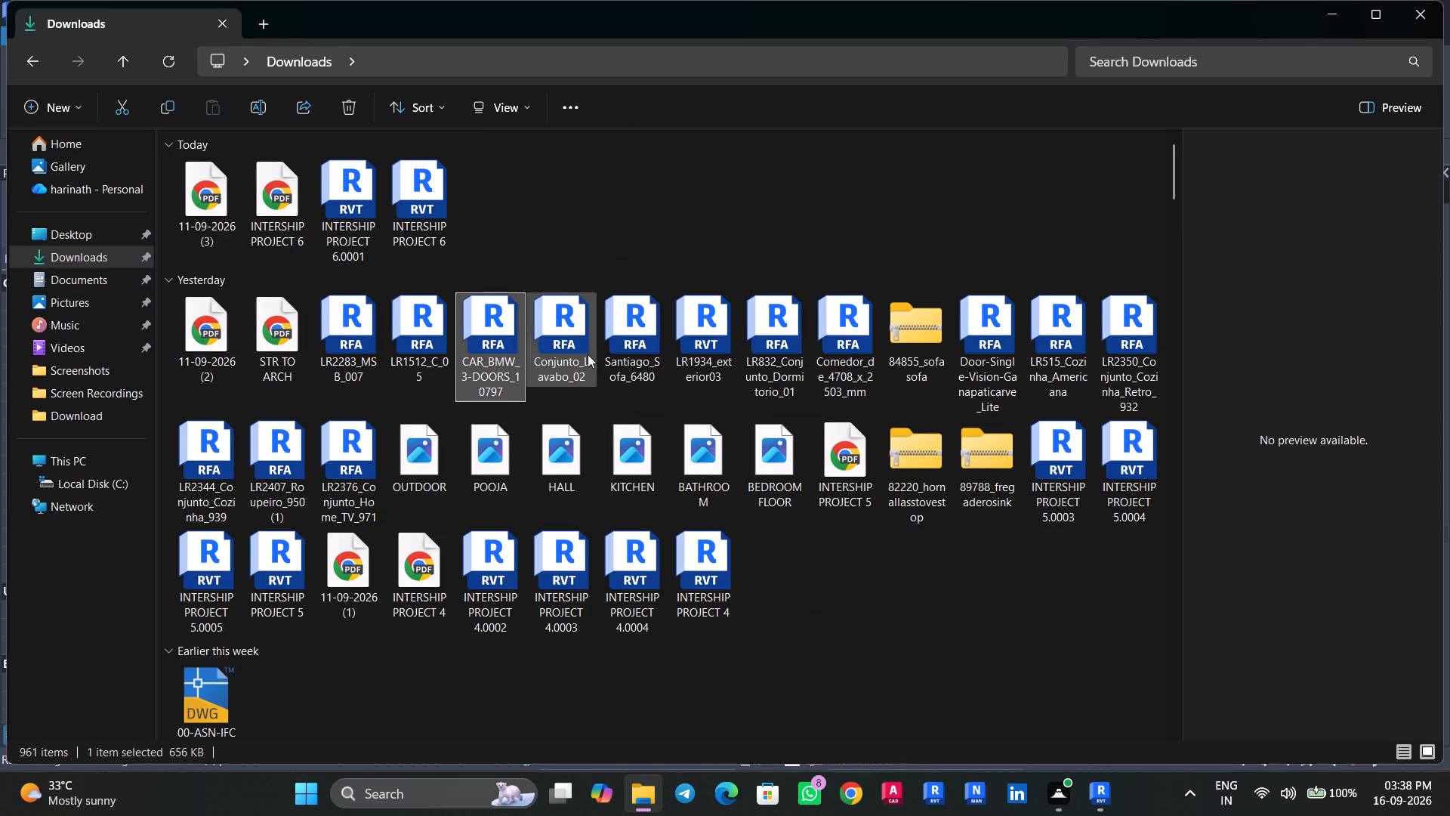
{"action": "left_click", "coordinate": [1104, 361]}
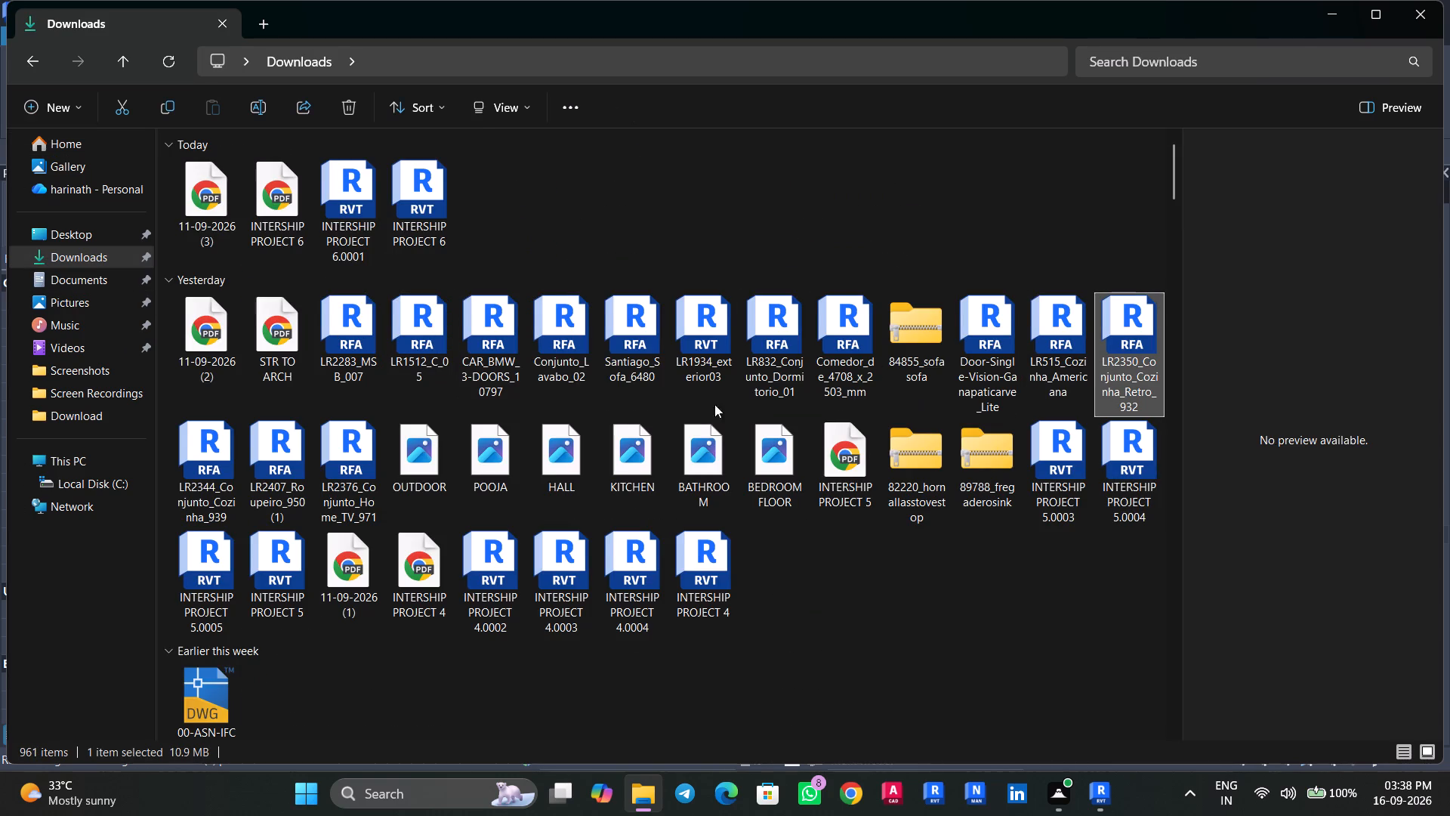
{"action": "scroll", "coordinate": [878, 614], "scroll_direction": "down", "scroll_amount": 4}
{"action": "scroll", "coordinate": [699, 312], "scroll_direction": "up", "scroll_amount": 2}
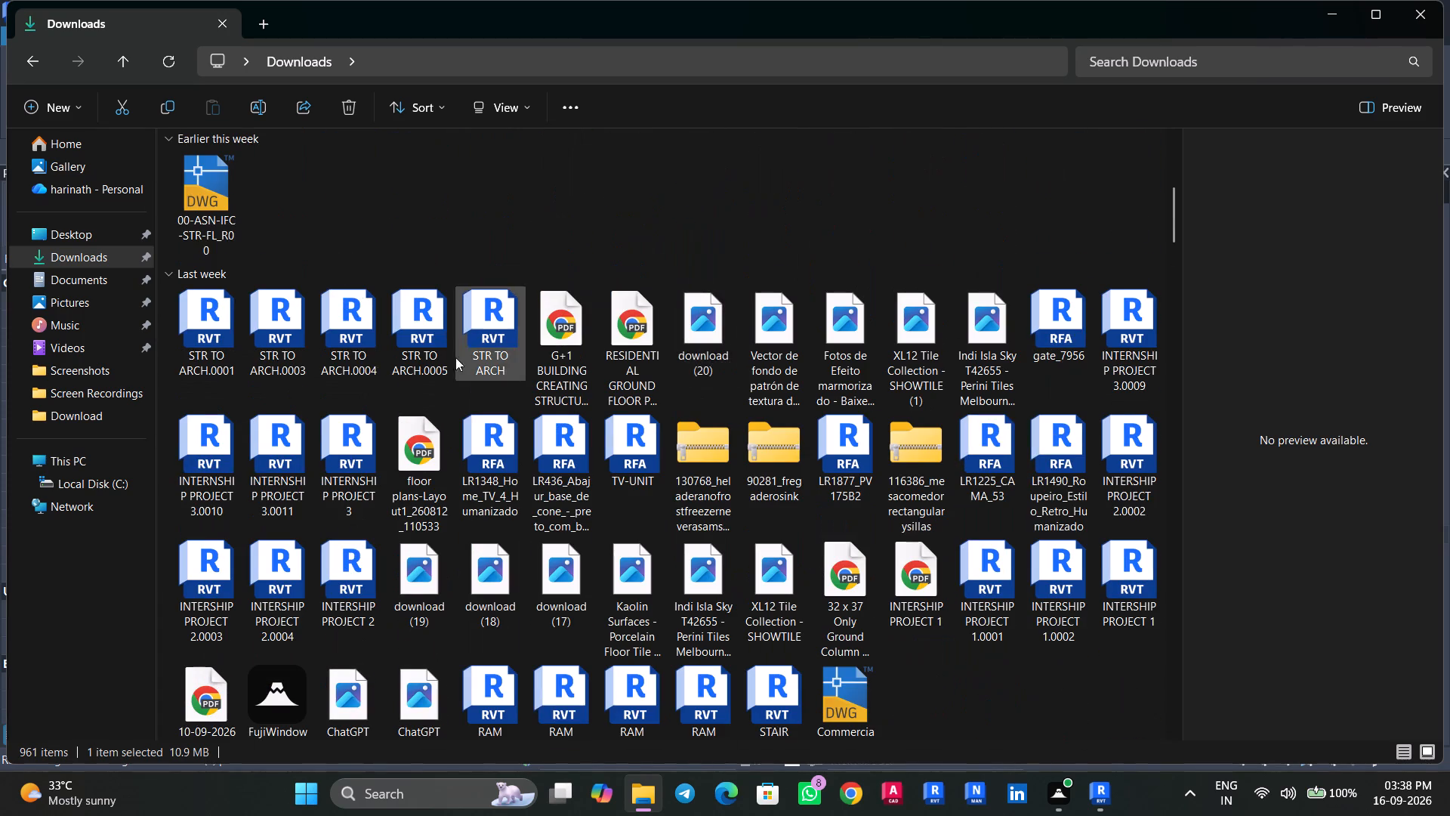
{"action": "scroll", "coordinate": [545, 292], "scroll_direction": "up", "scroll_amount": 1}
{"action": "left_click", "coordinate": [205, 304]}
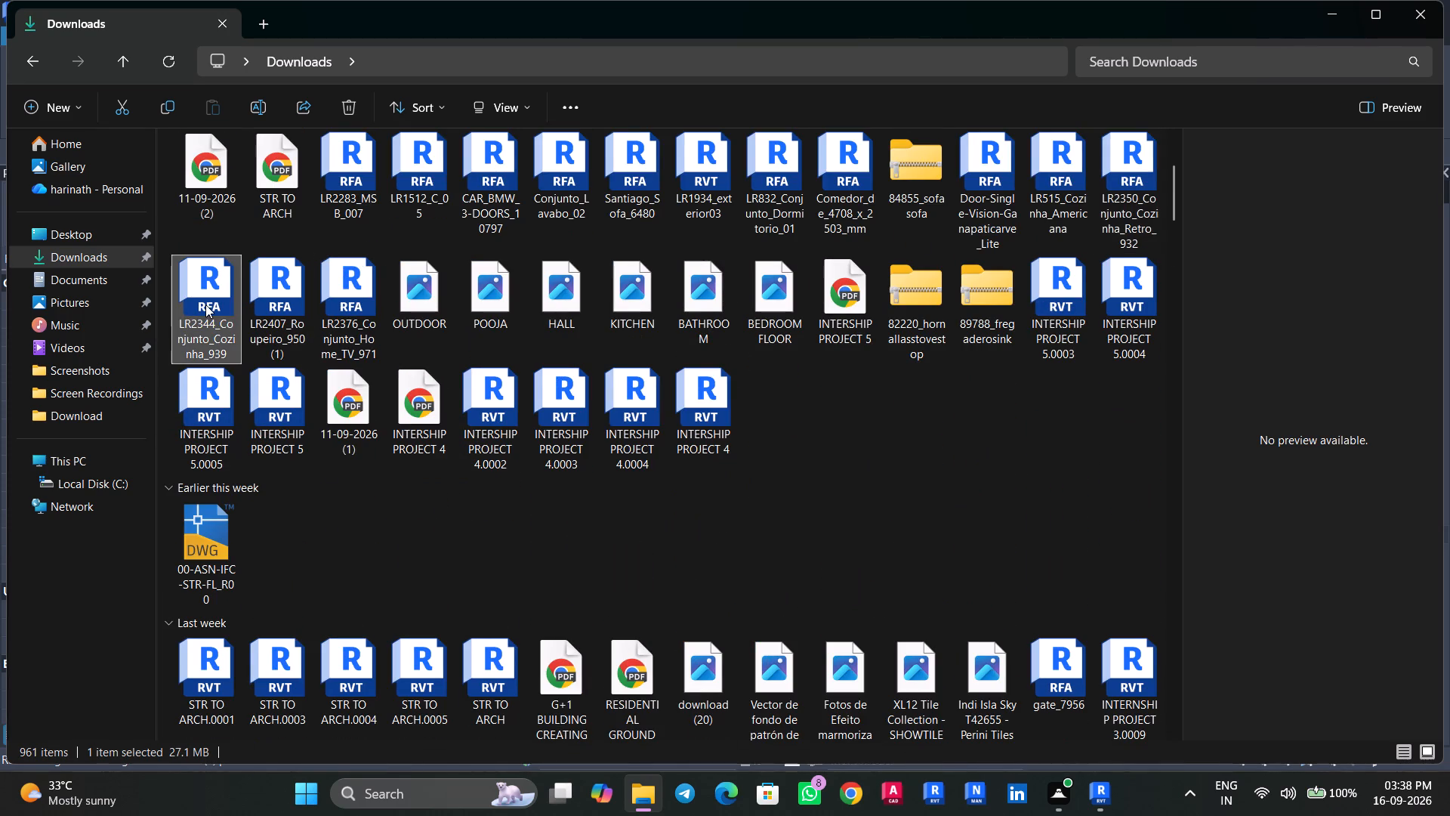
{"action": "left_click", "coordinate": [273, 304]}
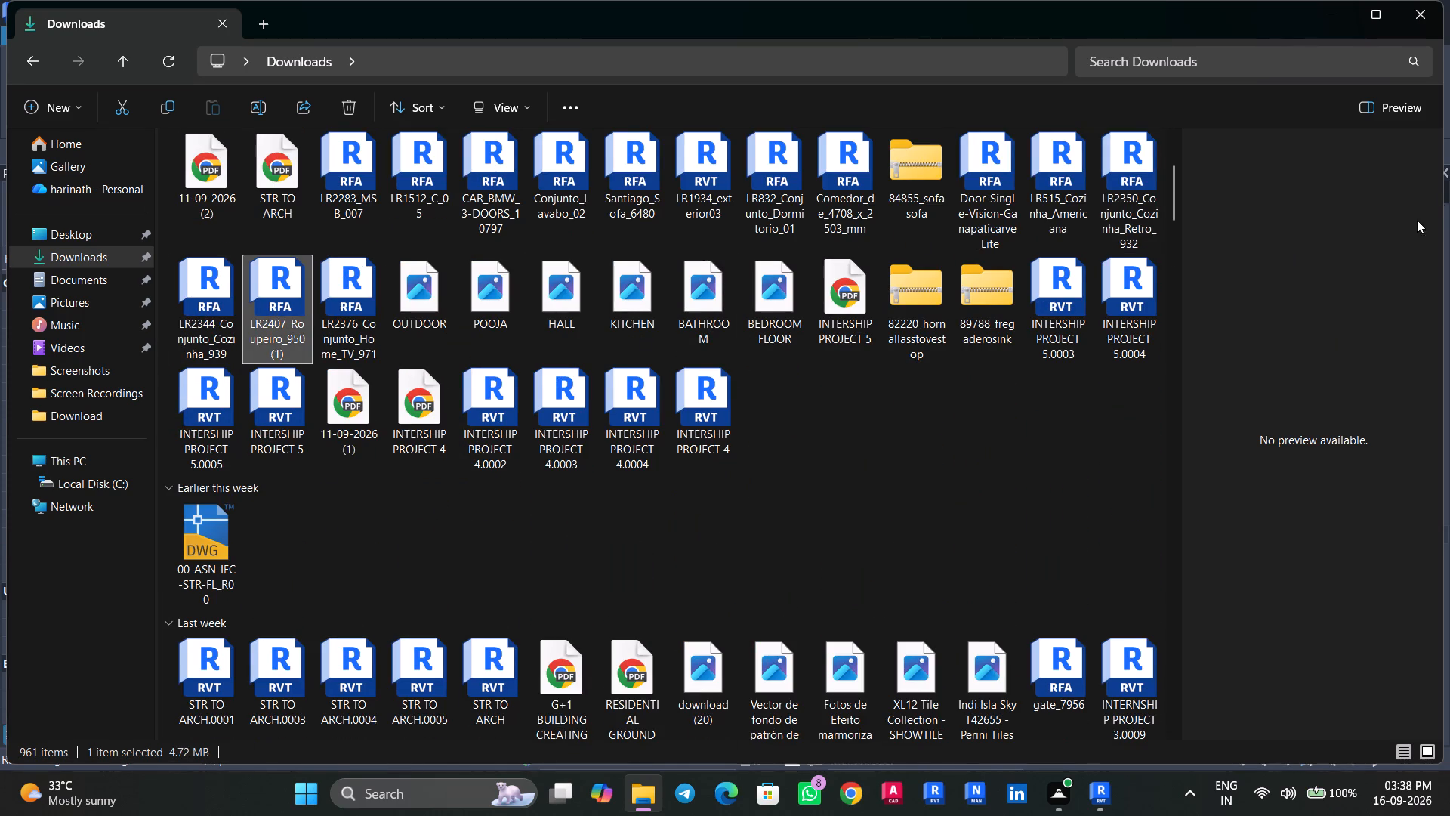
{"action": "left_click", "coordinate": [1395, 109]}
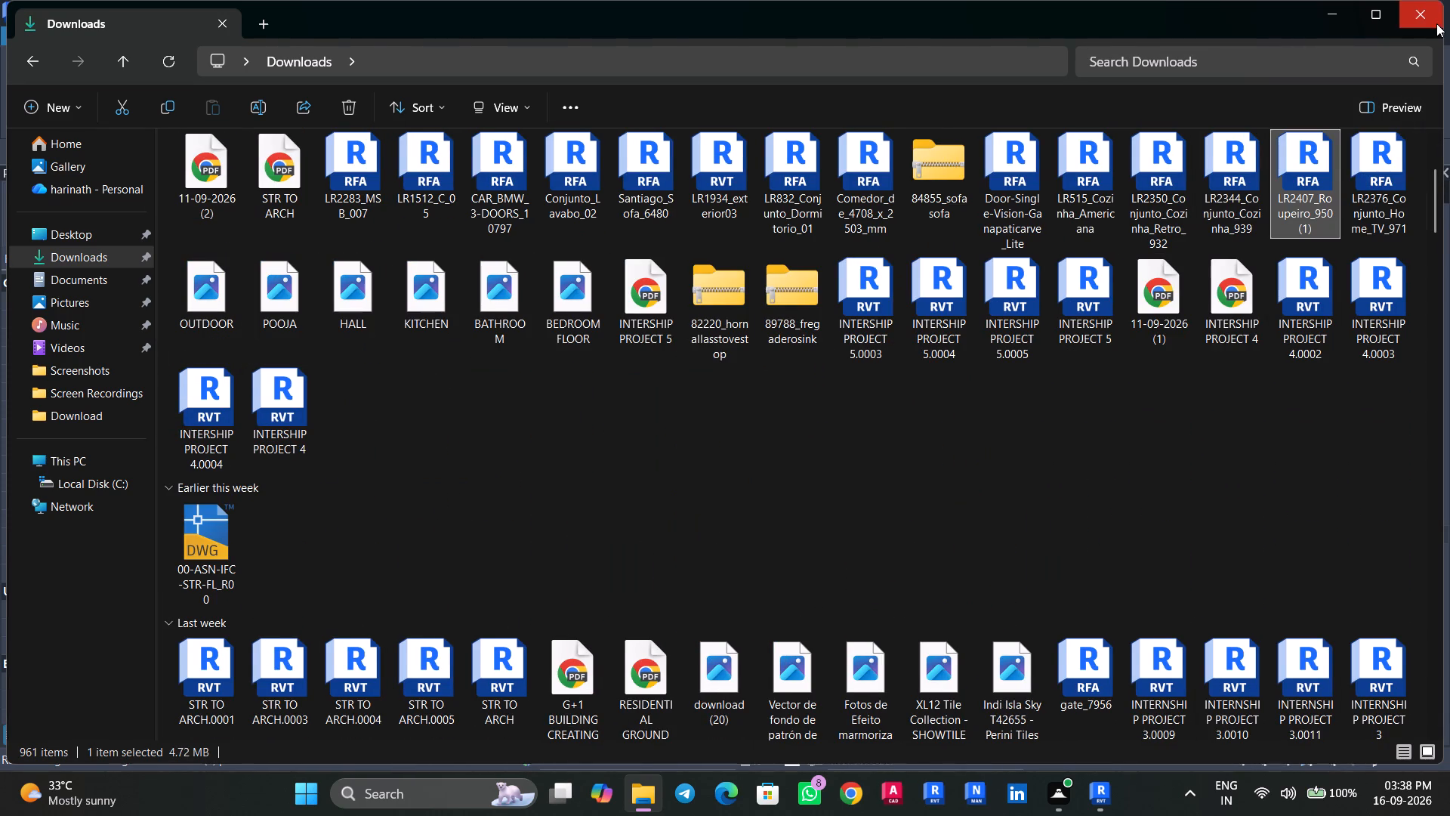
{"action": "left_click", "coordinate": [1436, 18]}
Start an in-place component in the Generic Models category on the Level 0 plan, keeping the default name.
{"action": "scroll", "coordinate": [597, 369], "scroll_direction": "up", "scroll_amount": 4}
{"action": "scroll", "coordinate": [619, 425], "scroll_direction": "down", "scroll_amount": 4}
{"action": "middle_click_drag", "start_coordinate": [620, 431], "coordinate": [551, 338]}
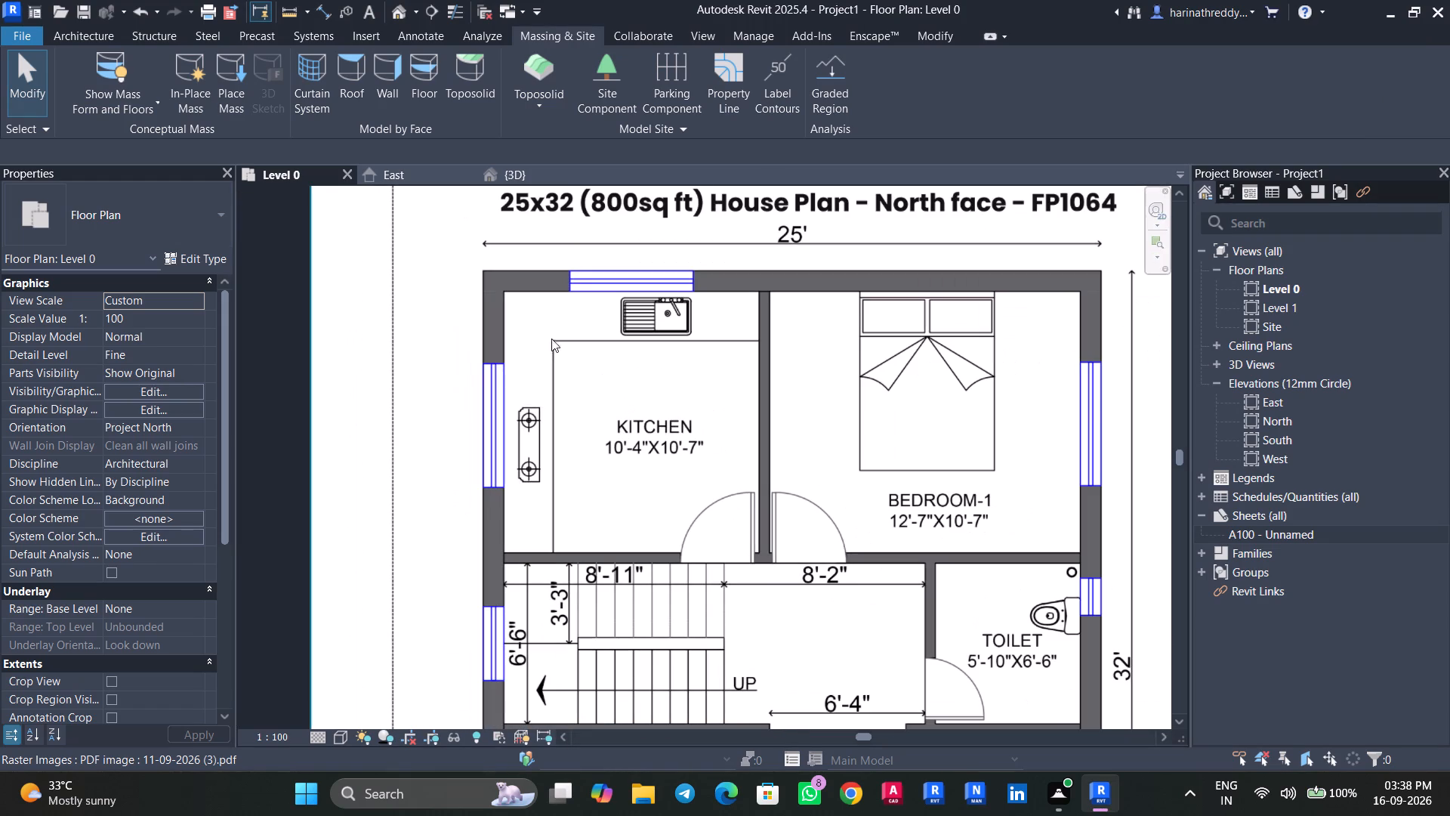
{"action": "middle_click_drag", "start_coordinate": [551, 338], "coordinate": [545, 329]}
{"action": "key", "text": "Escape"}
{"action": "key", "text": "Escape"}
{"action": "left_click", "coordinate": [94, 33]}
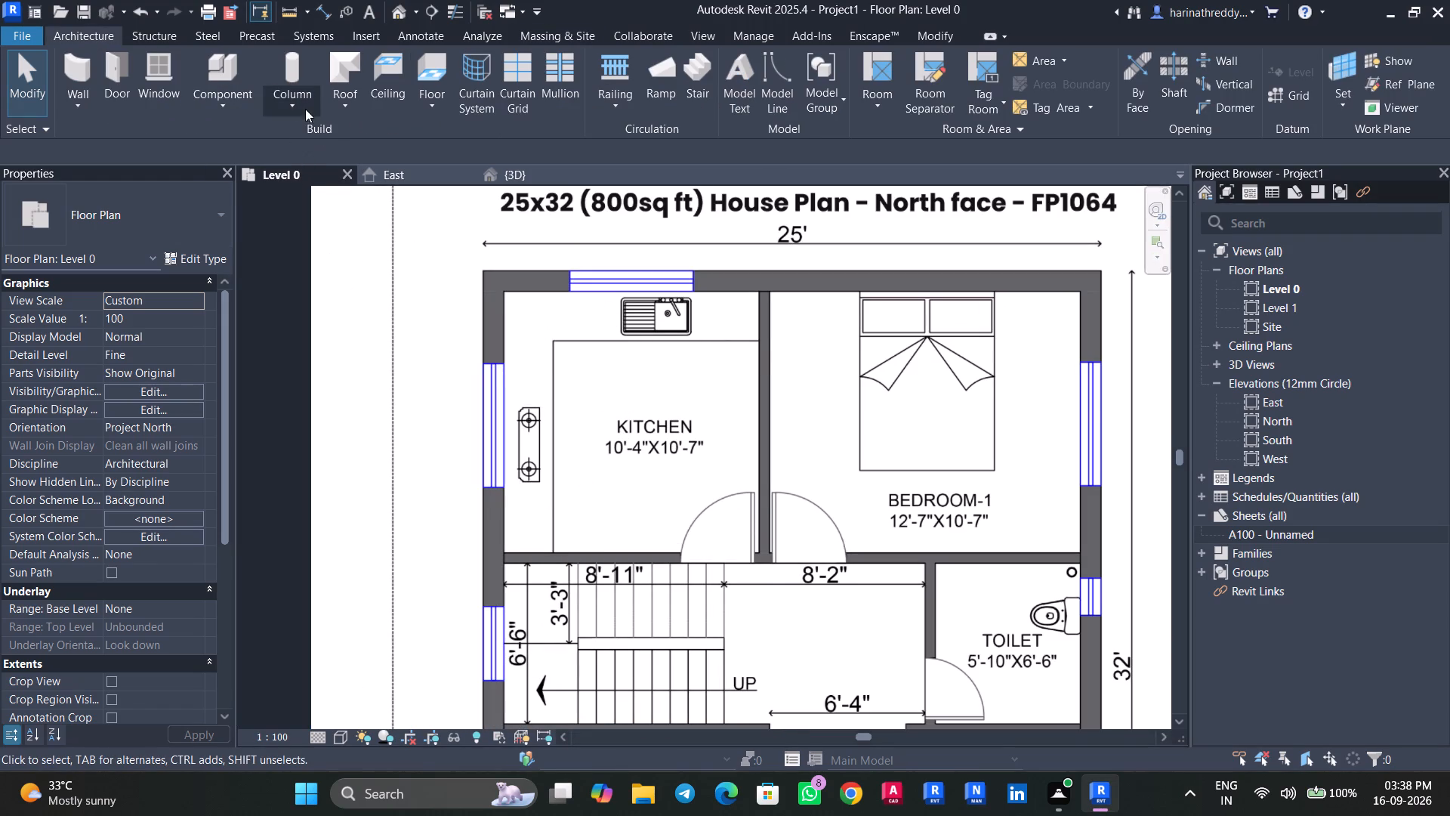
{"action": "left_click", "coordinate": [219, 113]}
{"action": "left_click", "coordinate": [243, 187]}
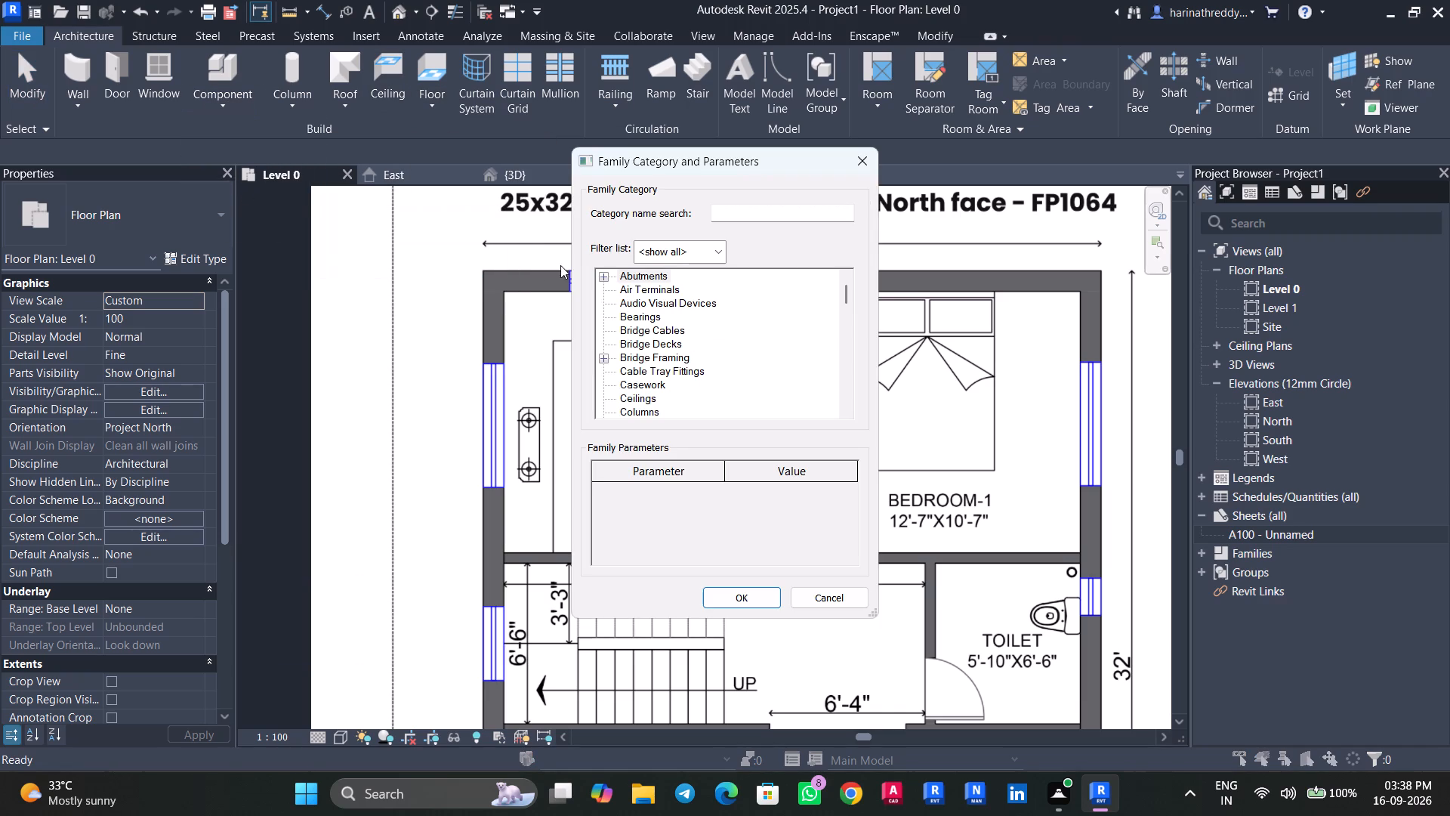
{"action": "left_click", "coordinate": [661, 323]}
{"action": "key", "text": "g"}
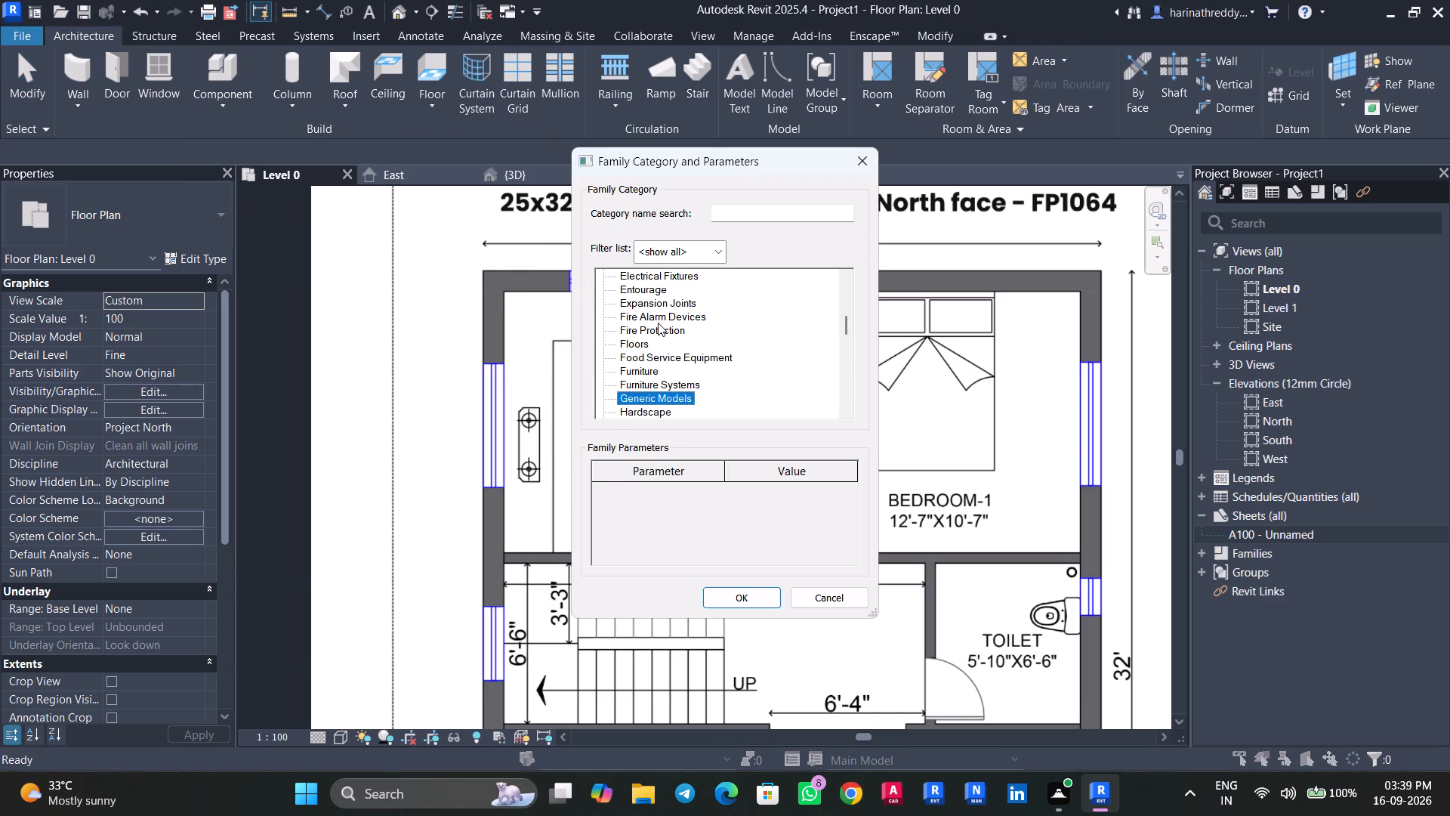
{"action": "key", "text": "e"}
{"action": "left_click", "coordinate": [748, 595]}
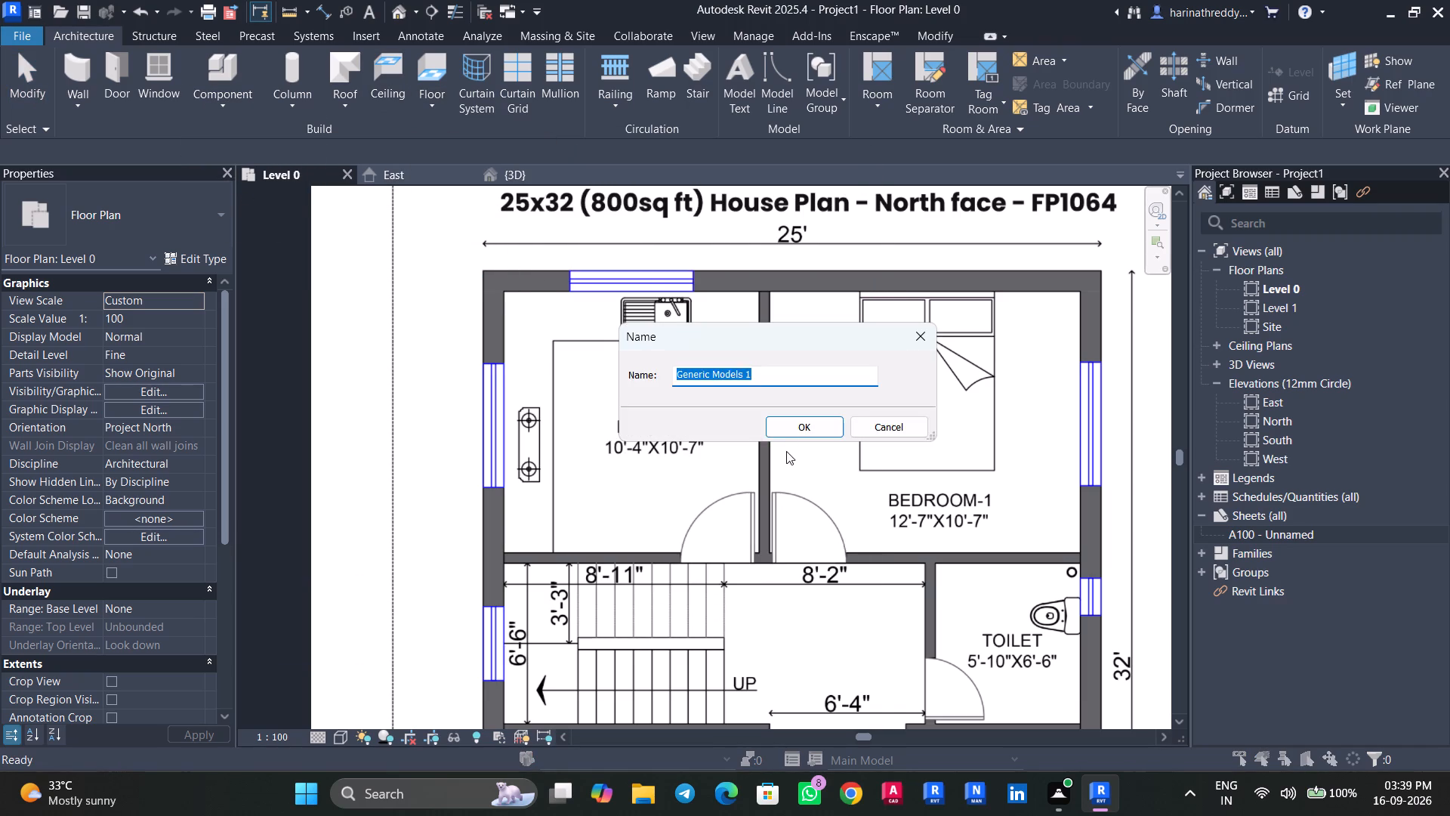
{"action": "left_click", "coordinate": [797, 432]}
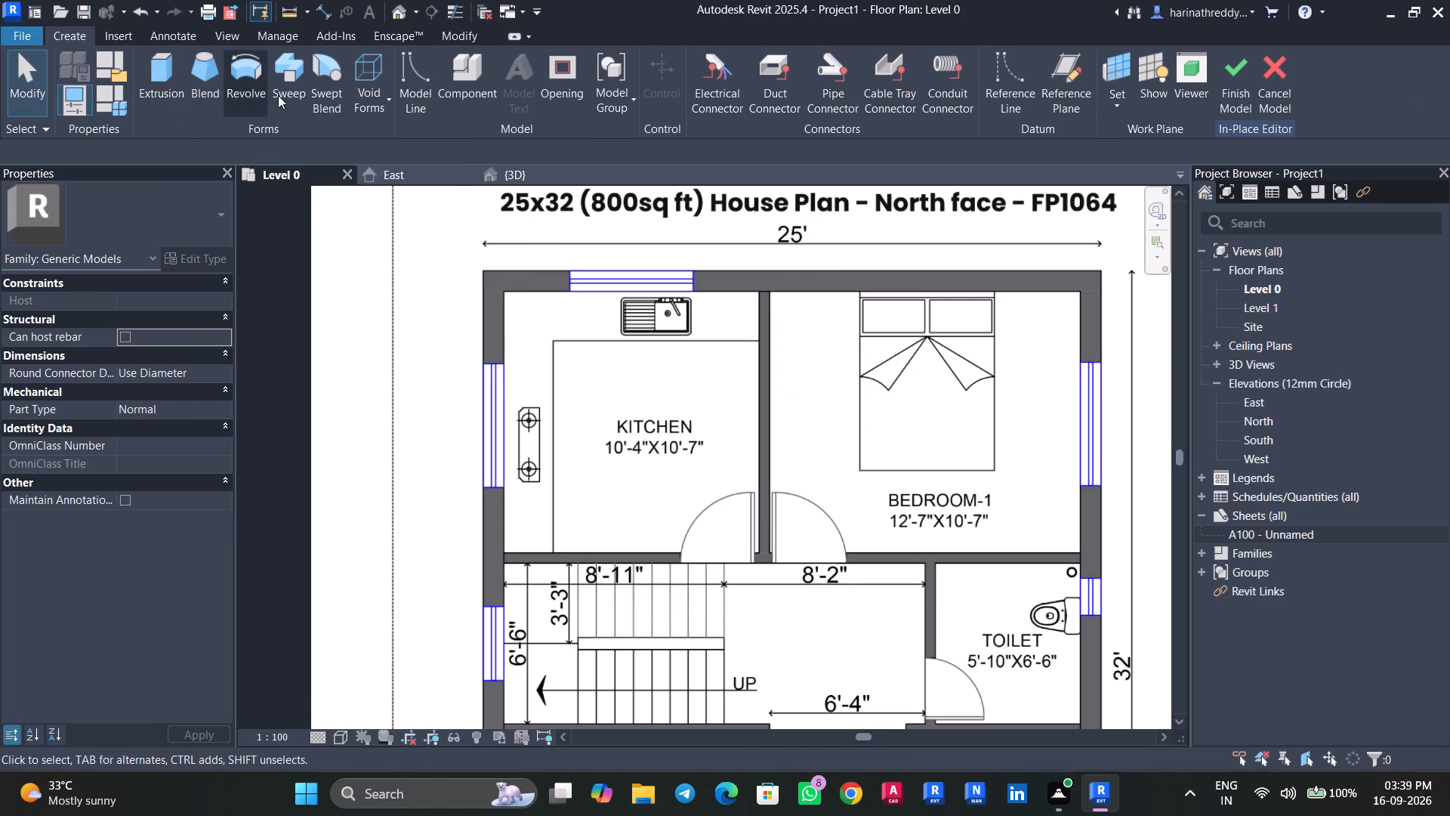
Sketch extrusion rectangles over the kitchen counter: about 10.22' x 1.99' along the sink wall and 1.95' x 8.54' along the stove wall.
{"action": "left_click", "coordinate": [173, 91]}
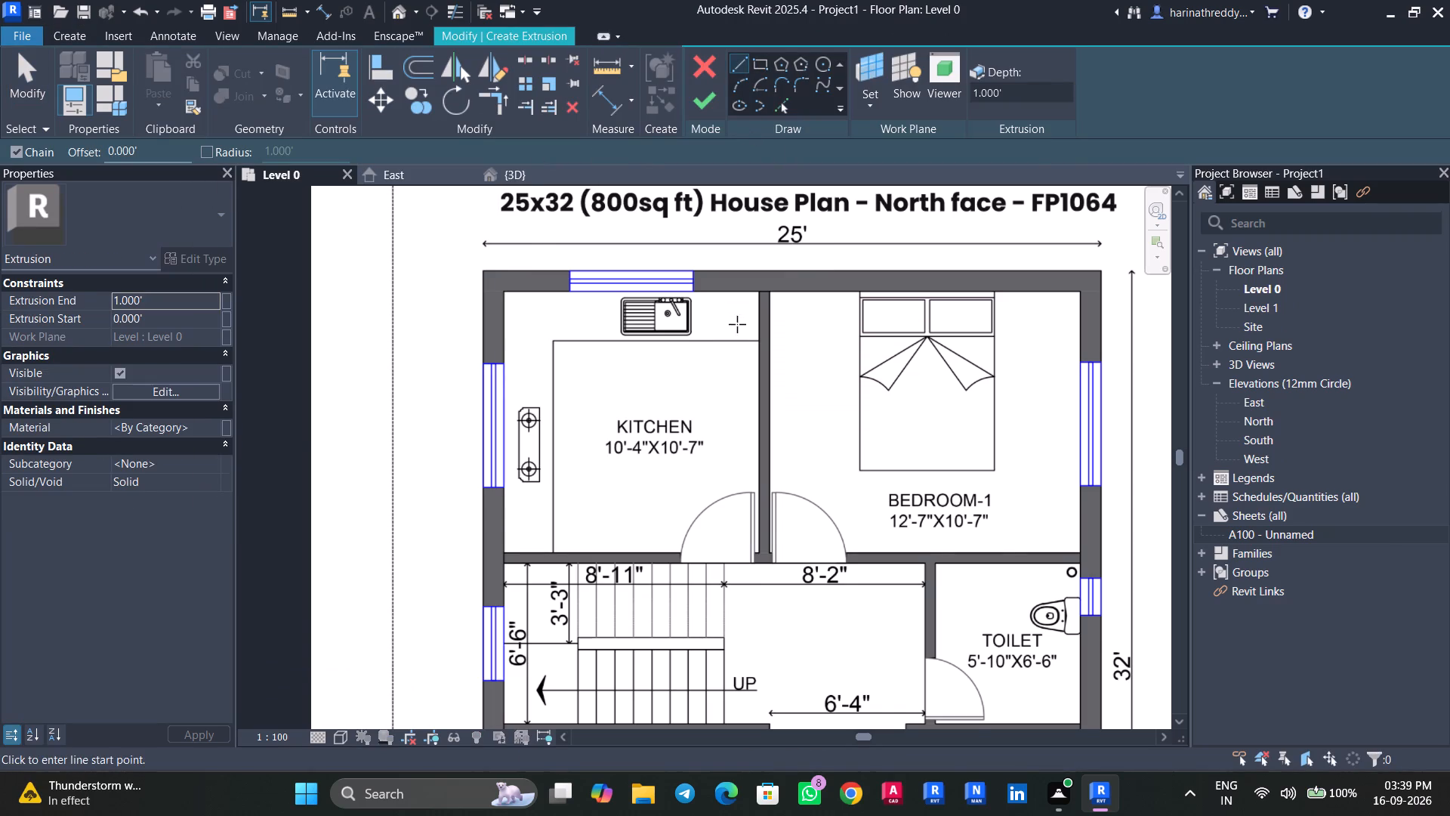
{"action": "scroll", "coordinate": [752, 329], "scroll_direction": "up", "scroll_amount": 2}
{"action": "left_click", "coordinate": [764, 63]}
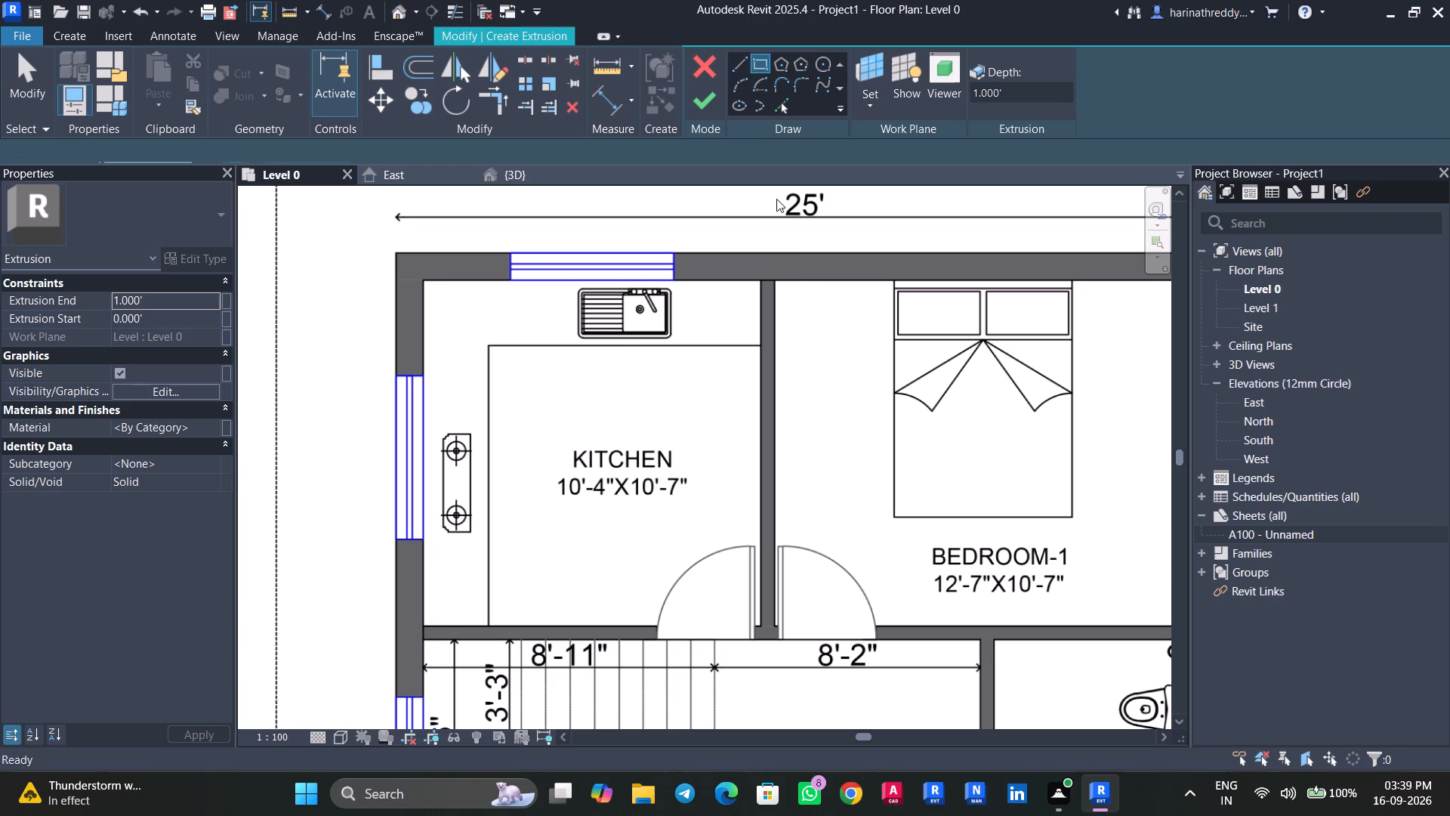
{"action": "left_click", "coordinate": [759, 345]}
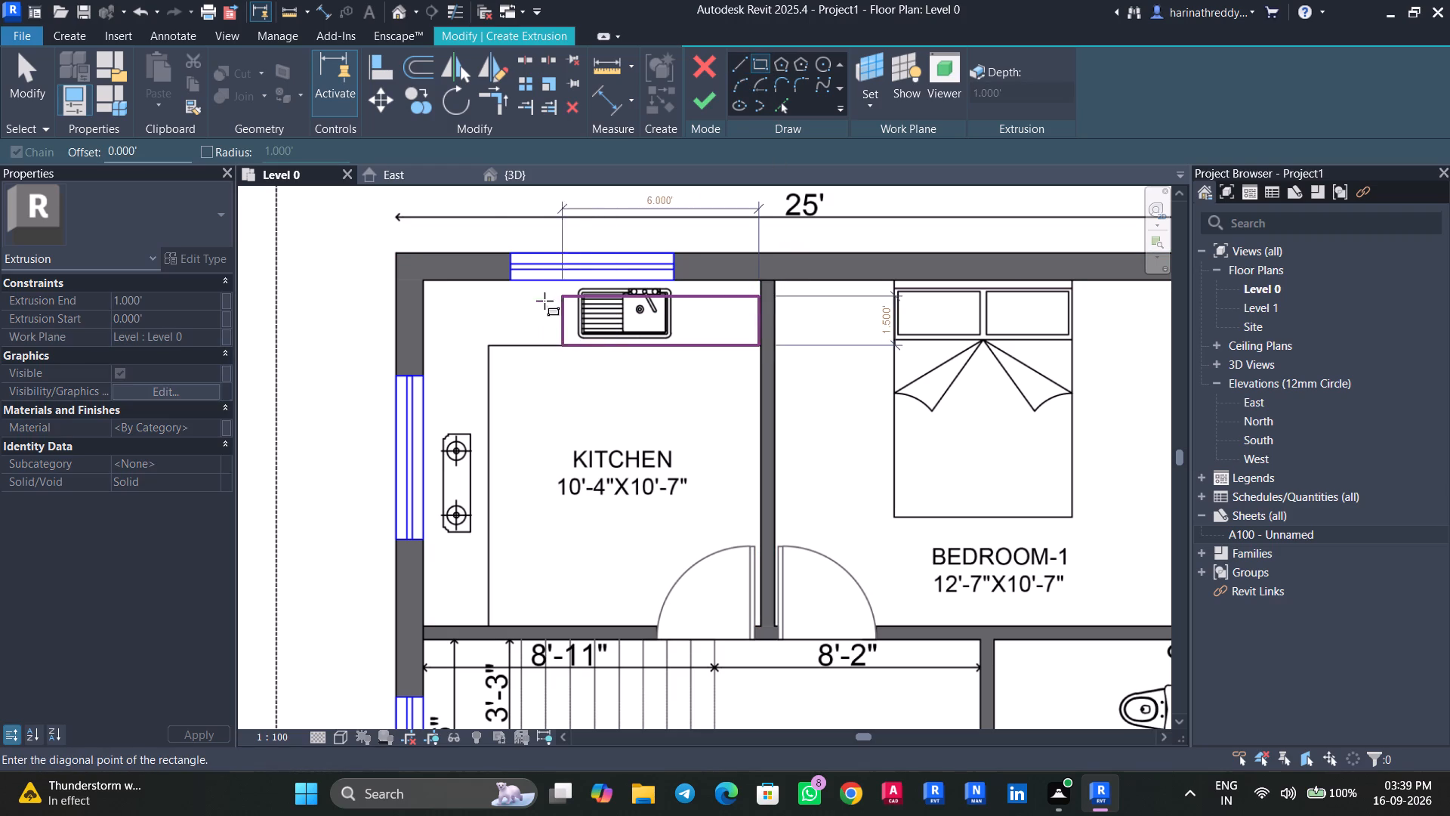
{"action": "left_click", "coordinate": [422, 283]}
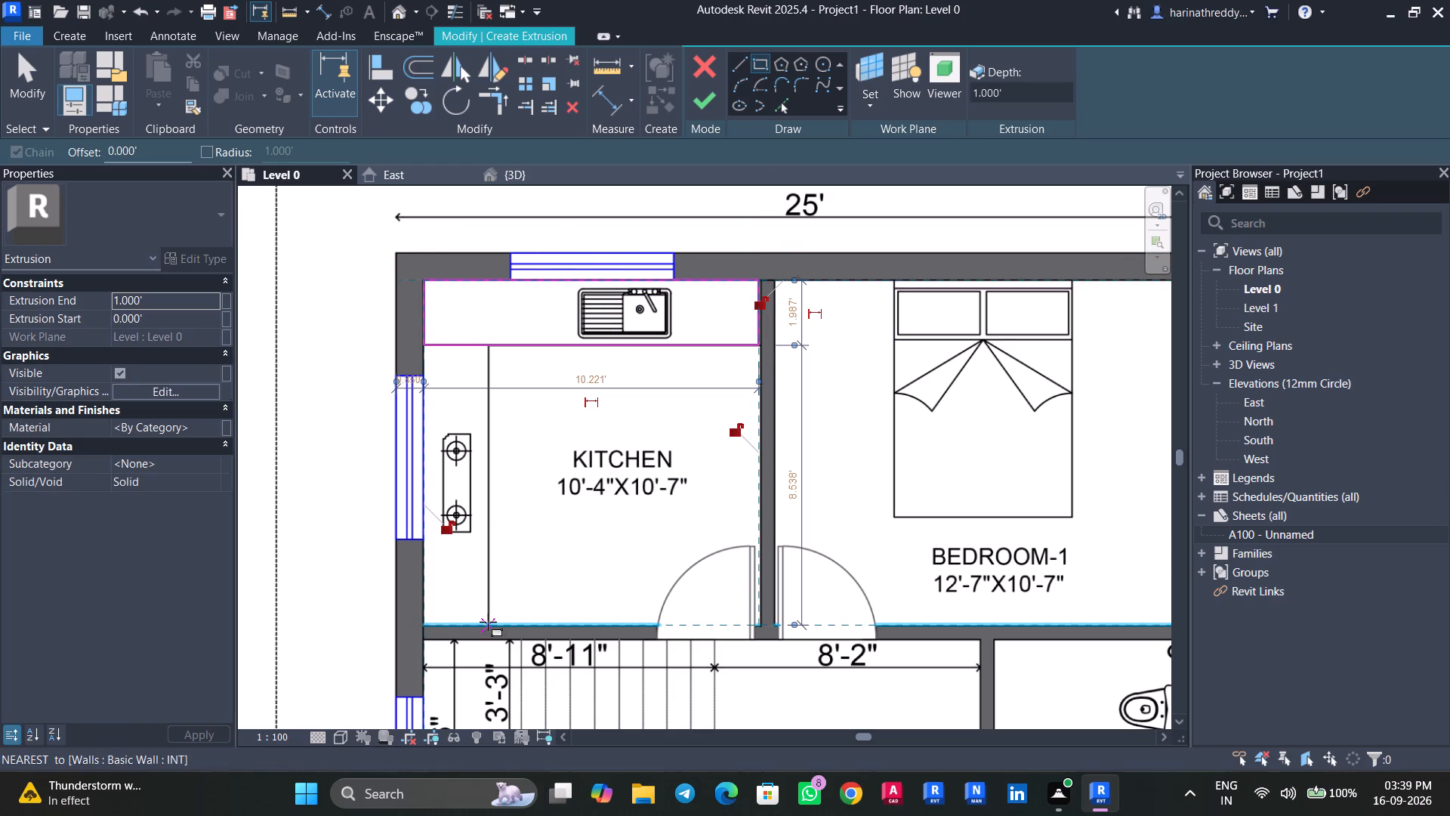
{"action": "left_click", "coordinate": [488, 623]}
{"action": "left_click", "coordinate": [421, 345]}
{"action": "key", "text": "Escape"}
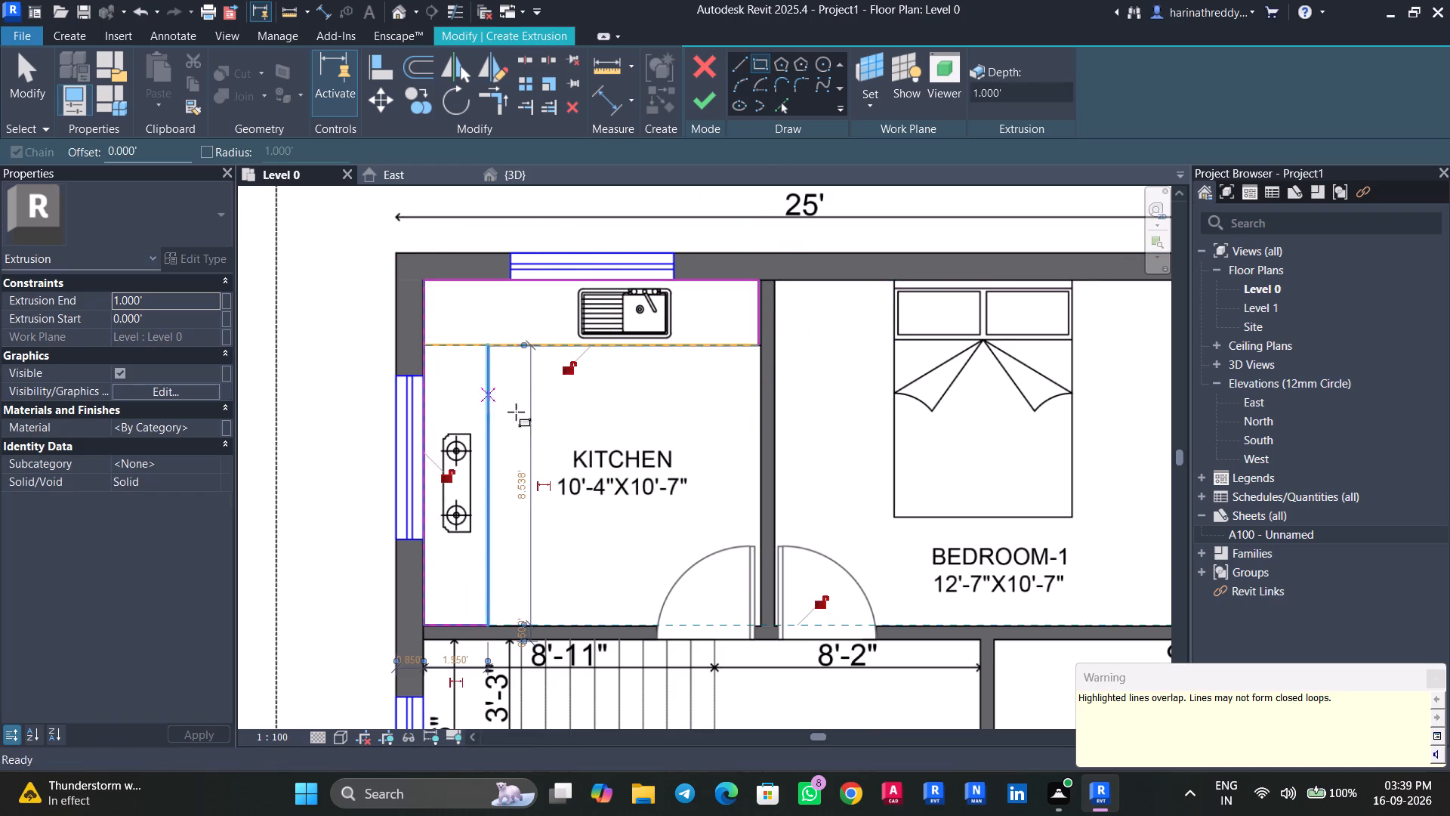
{"action": "key", "text": "Escape"}
{"action": "key", "text": "Escape"}
Trim the two rectangles at the inner corner and delete the leftover dividing line to form one L-shaped counter outline.
{"action": "type", "text": "TR"}
{"action": "left_click", "coordinate": [490, 390]}
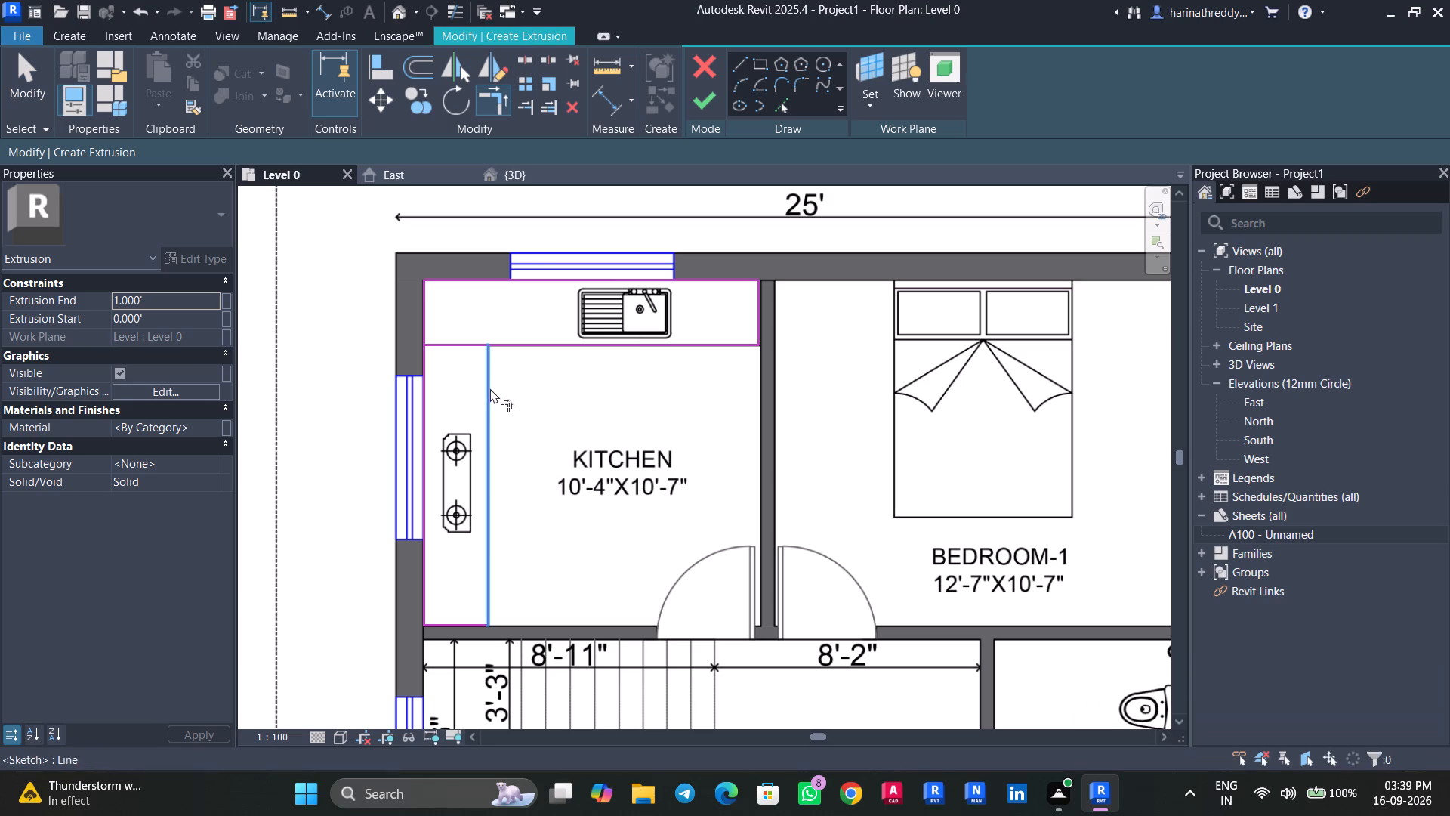
{"action": "left_click", "coordinate": [511, 348]}
{"action": "key", "text": "Escape"}
{"action": "key", "text": "Escape"}
{"action": "left_click", "coordinate": [455, 346]}
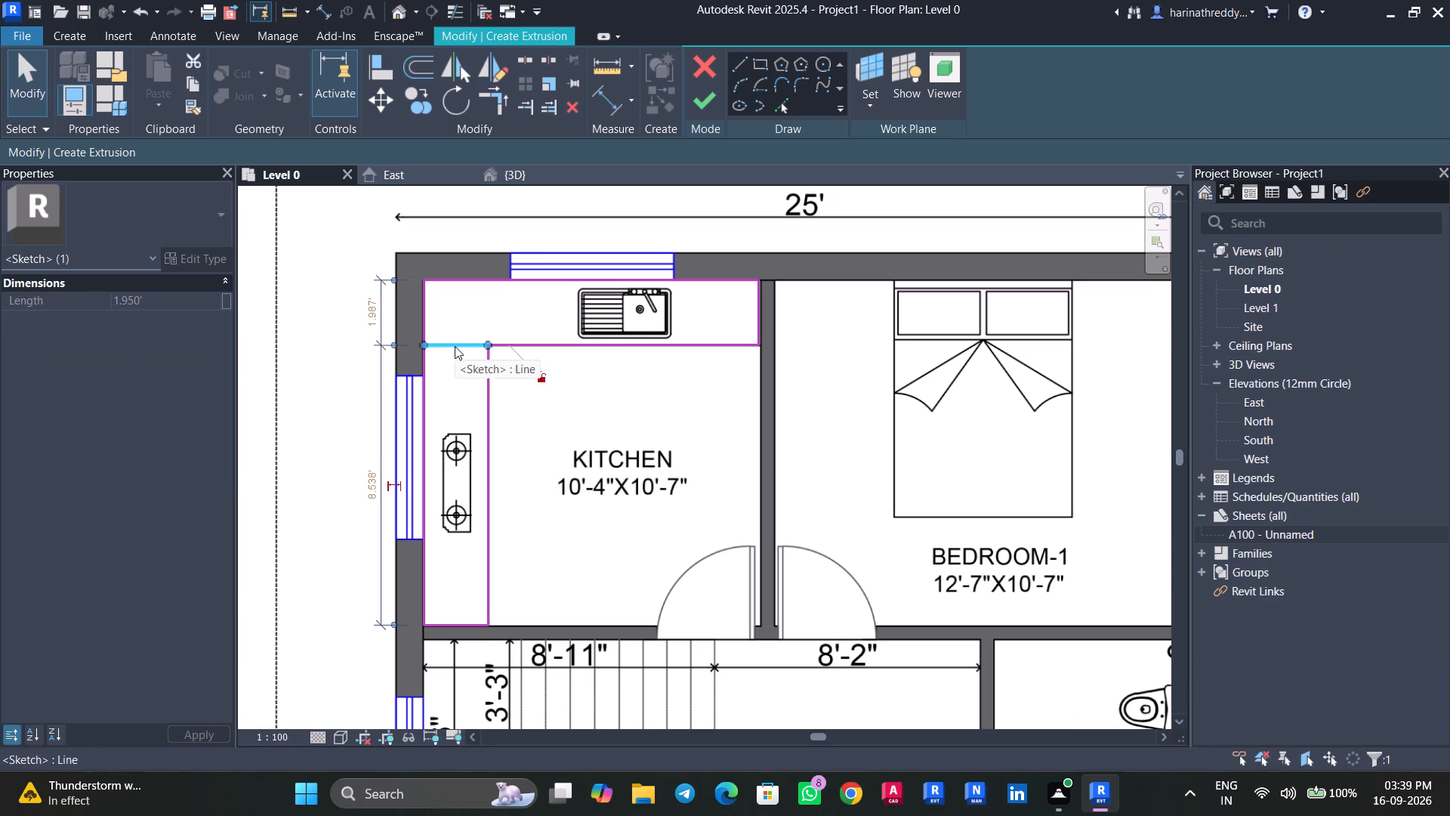
{"action": "key", "text": "Delete"}
Set the counter extrusion's start to 4' and its end to 4.5'.
{"action": "scroll", "coordinate": [517, 371], "scroll_direction": "up", "scroll_amount": 3}
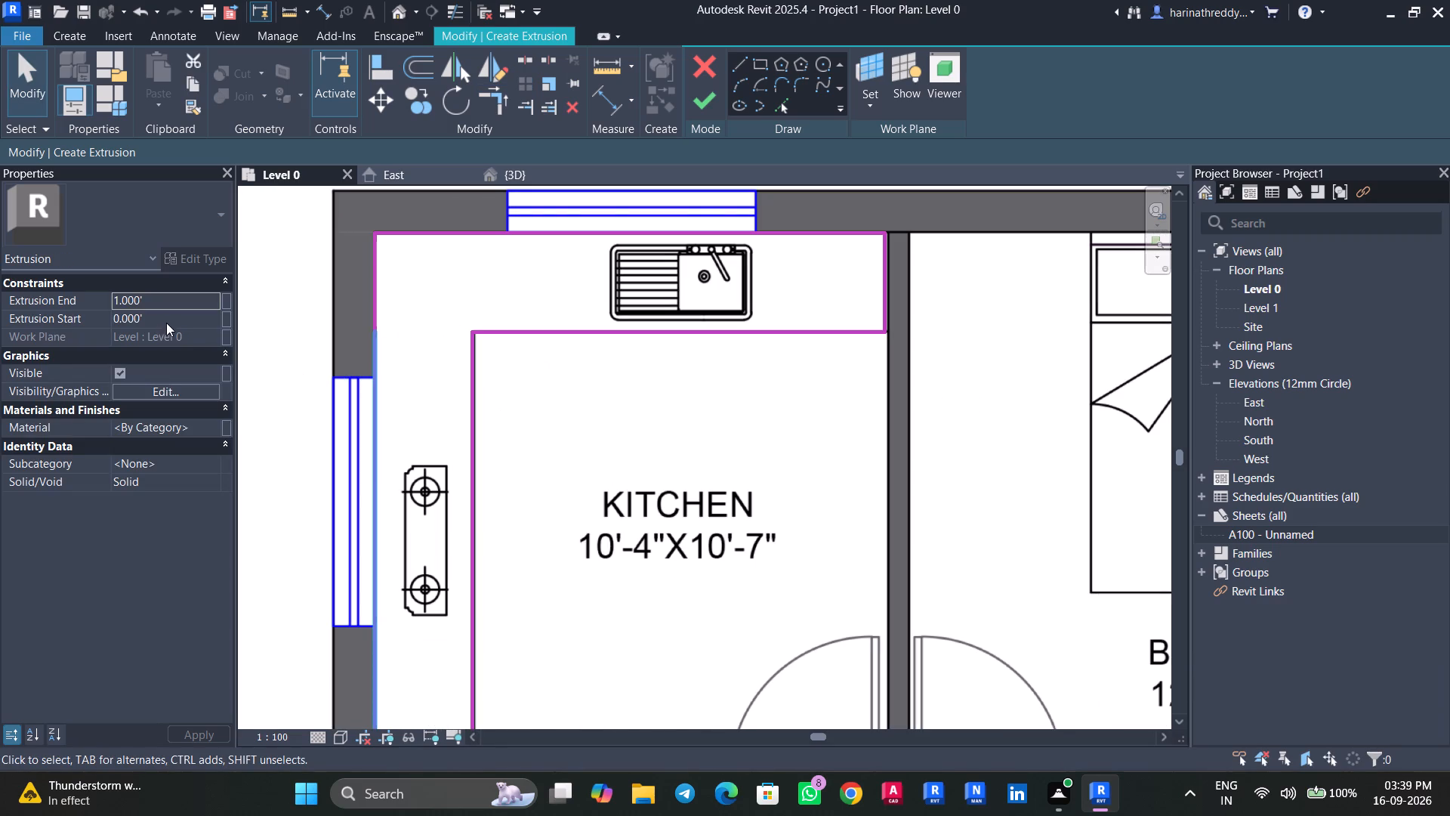
{"action": "left_click", "coordinate": [167, 317]}
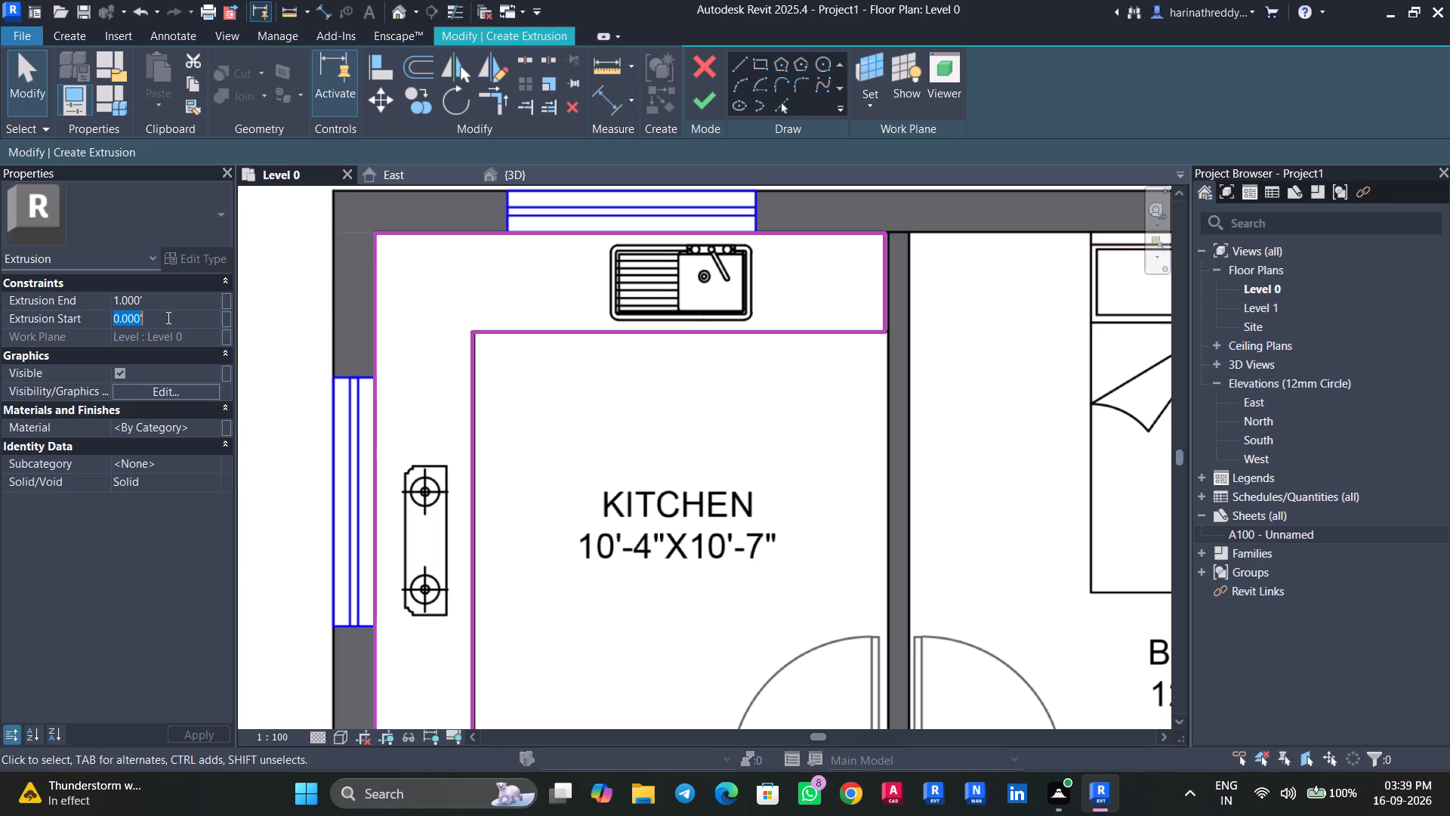
{"action": "type", "text": "4'"}
{"action": "key", "text": "Return"}
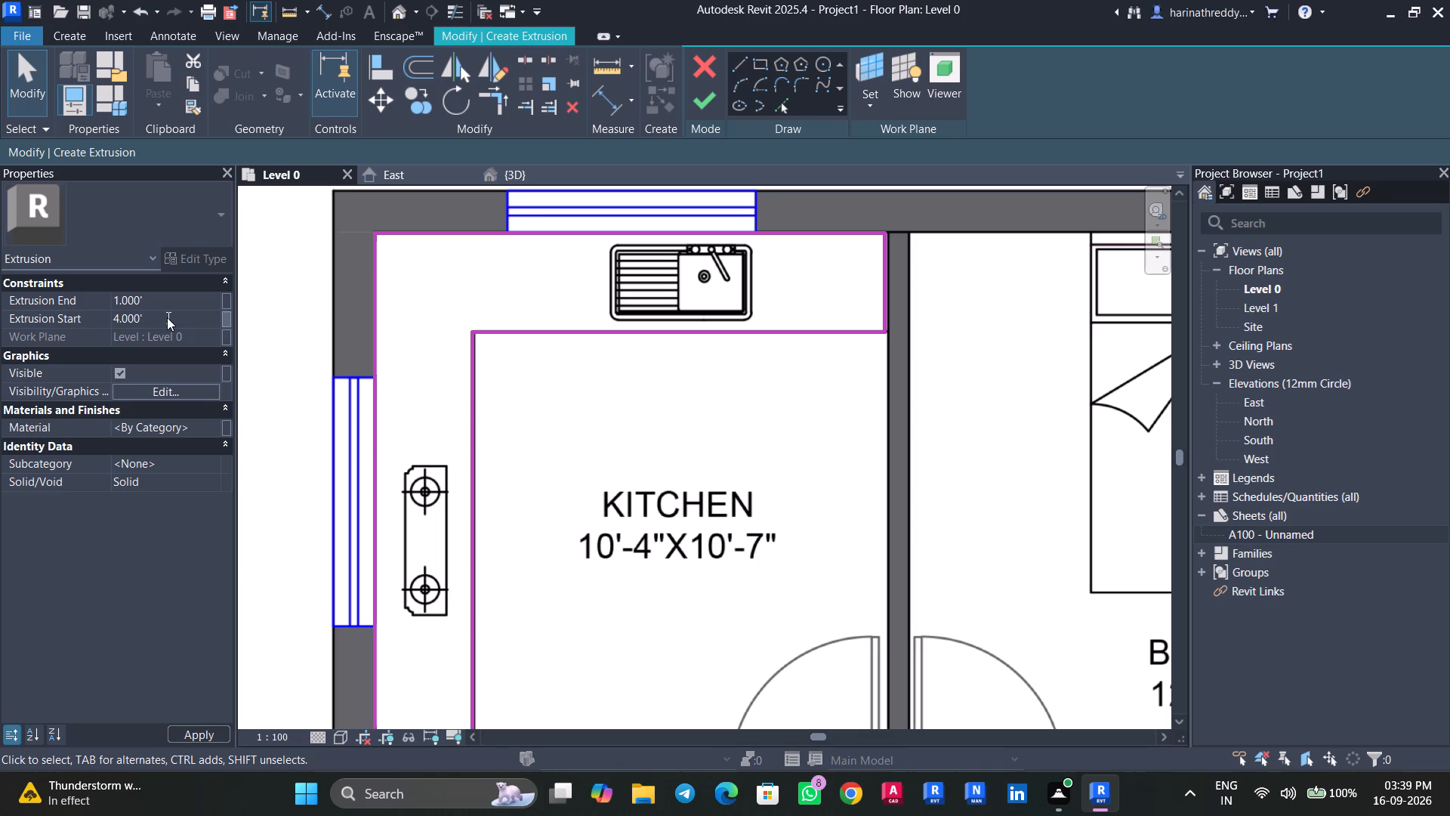
{"action": "left_click", "coordinate": [190, 297]}
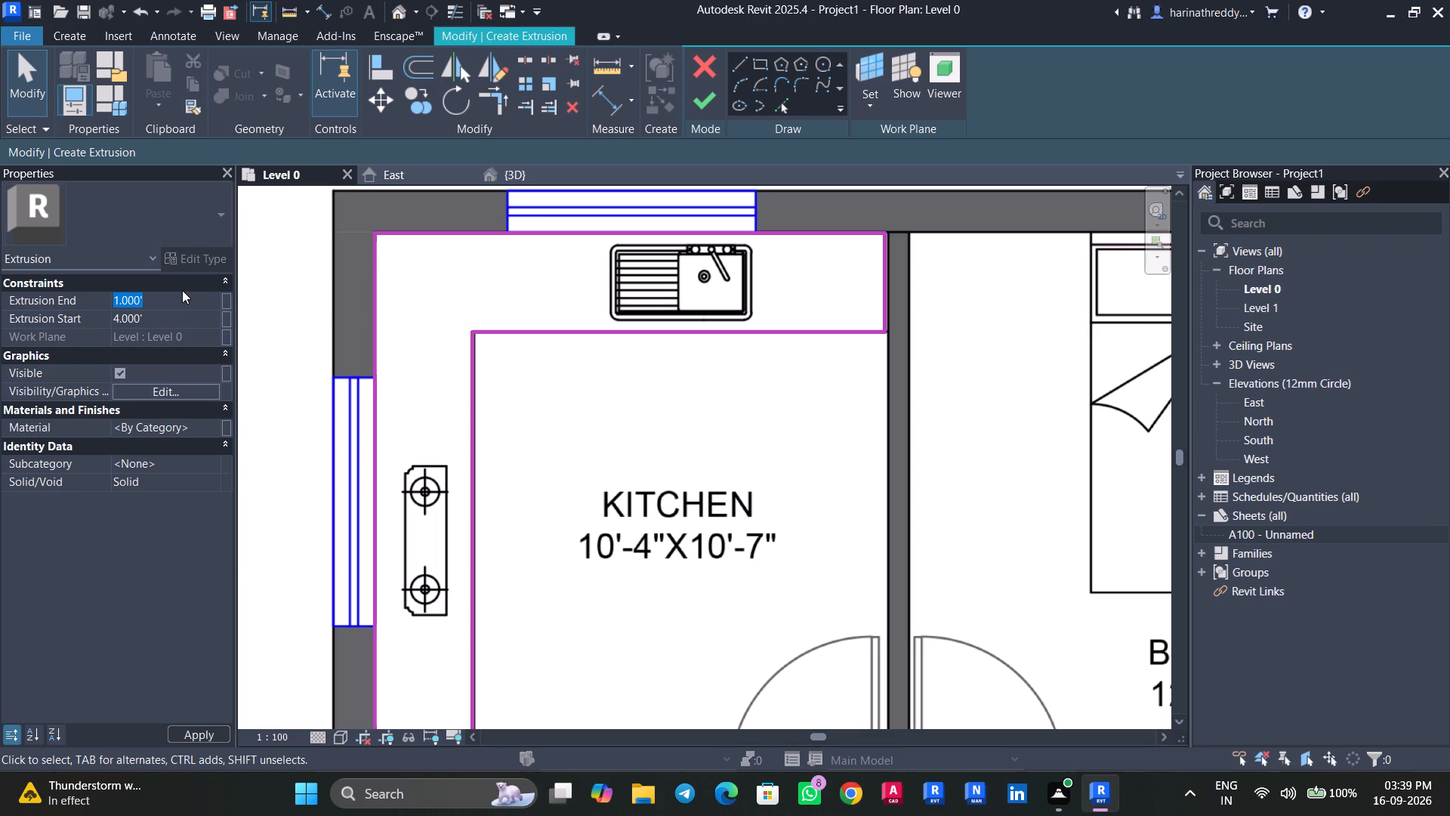
{"action": "type", "text": "4.5'"}
{"action": "key", "text": "Return"}
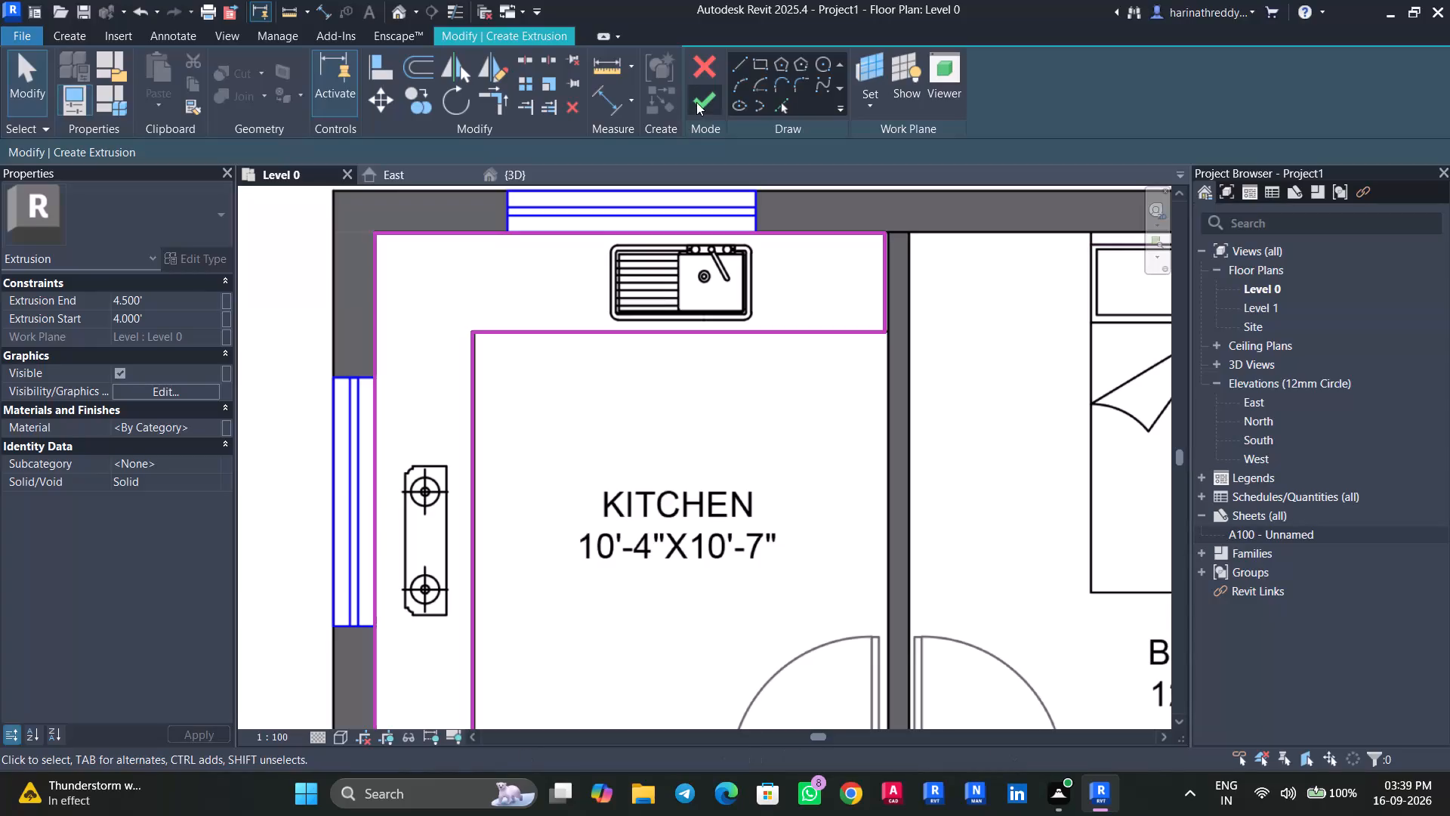
Search the project materials for wood and assign Cherry to the counter extrusion.
{"action": "left_click", "coordinate": [213, 429]}
{"action": "scroll", "coordinate": [501, 292], "scroll_direction": "up", "scroll_amount": 6}
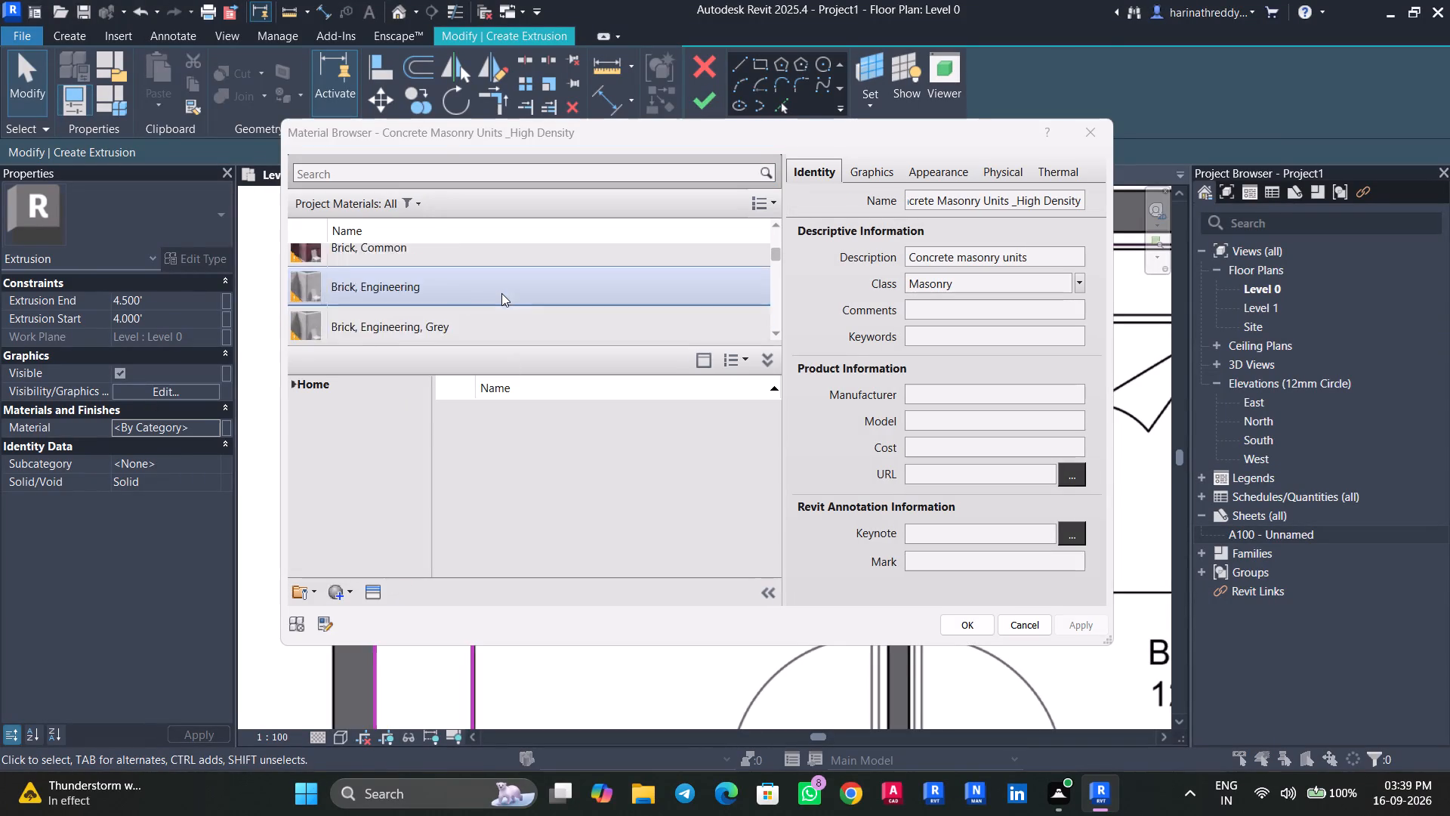
{"action": "scroll", "coordinate": [501, 293], "scroll_direction": "up", "scroll_amount": 6}
{"action": "left_click", "coordinate": [474, 177]}
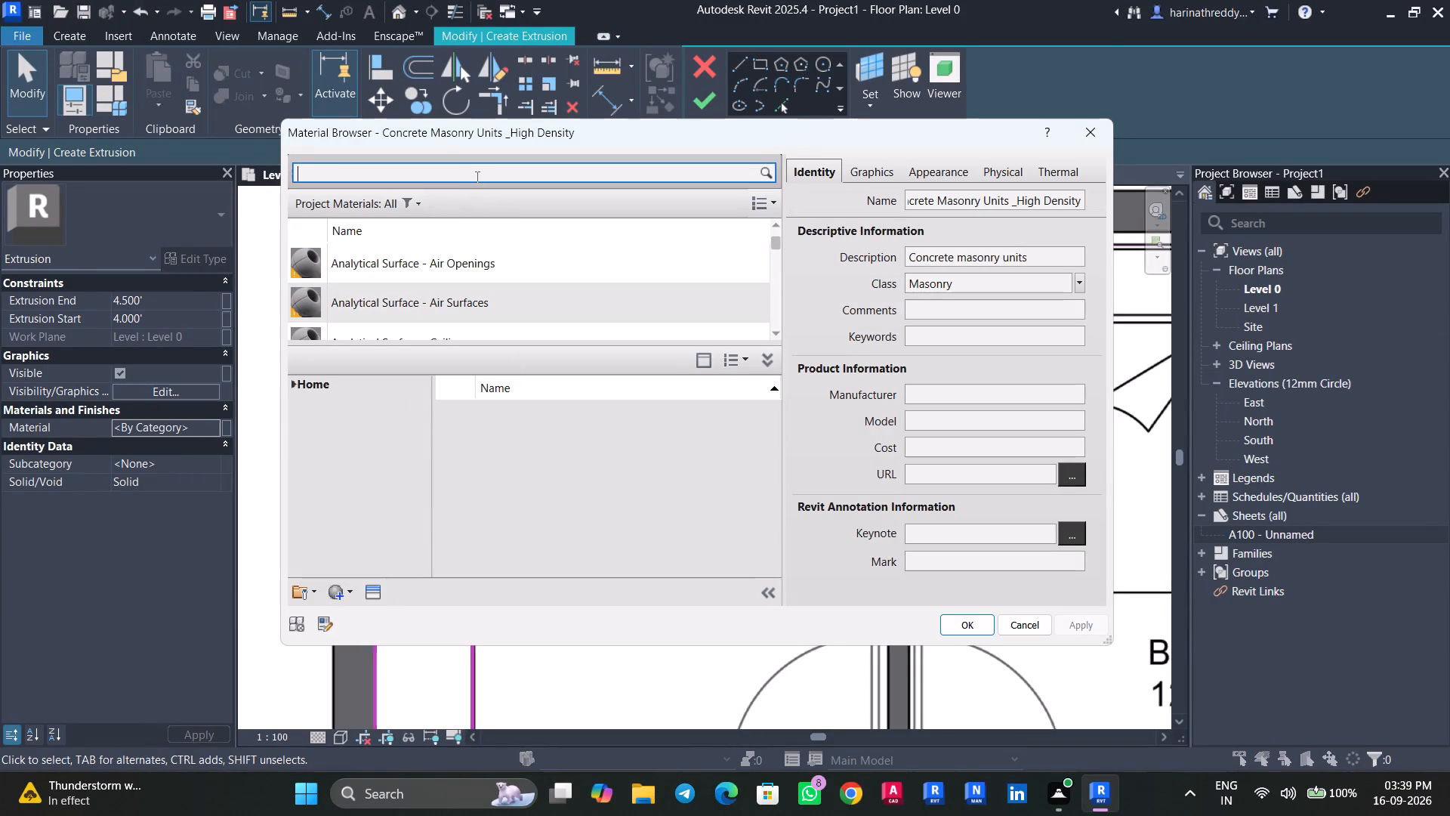
{"action": "key", "text": "w"}
{"action": "key", "text": "o"}
{"action": "key", "text": "o"}
{"action": "key", "text": "d"}
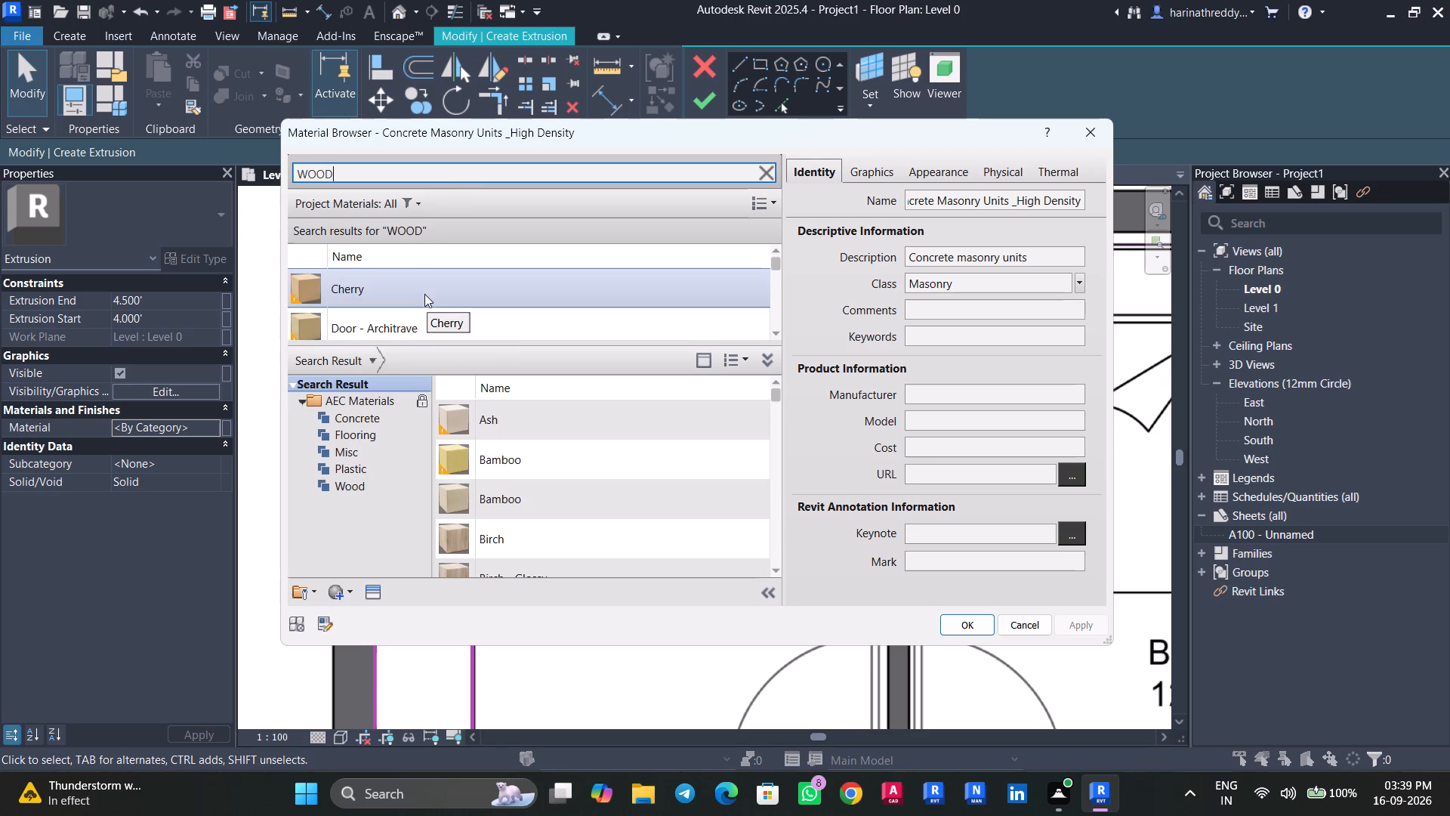
{"action": "left_click", "coordinate": [423, 292]}
{"action": "left_click", "coordinate": [955, 621]}
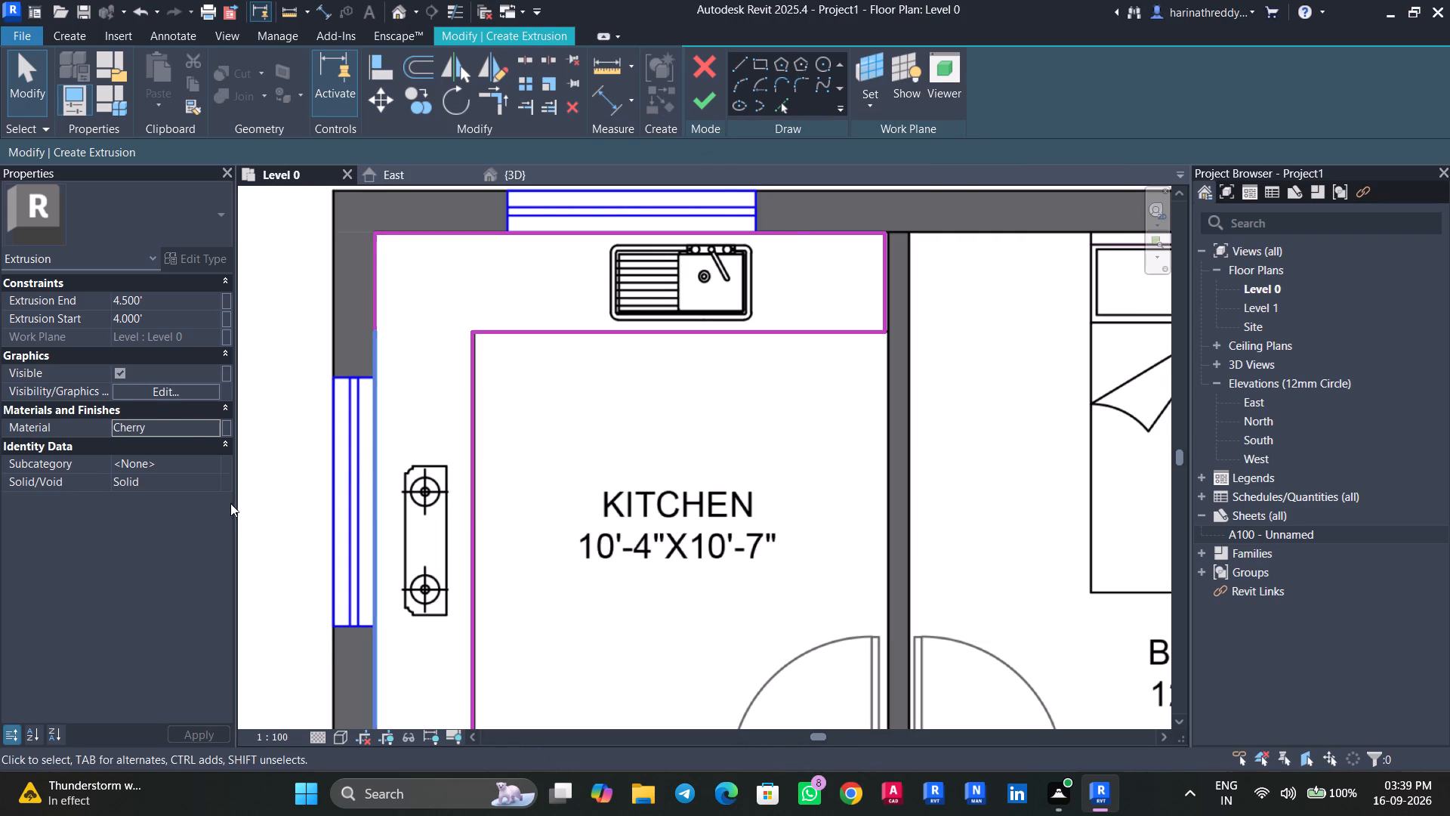
Finish the counter extrusion sketch with no subcategory and open the 3D view.
{"action": "left_click", "coordinate": [217, 480]}
{"action": "left_click", "coordinate": [214, 479]}
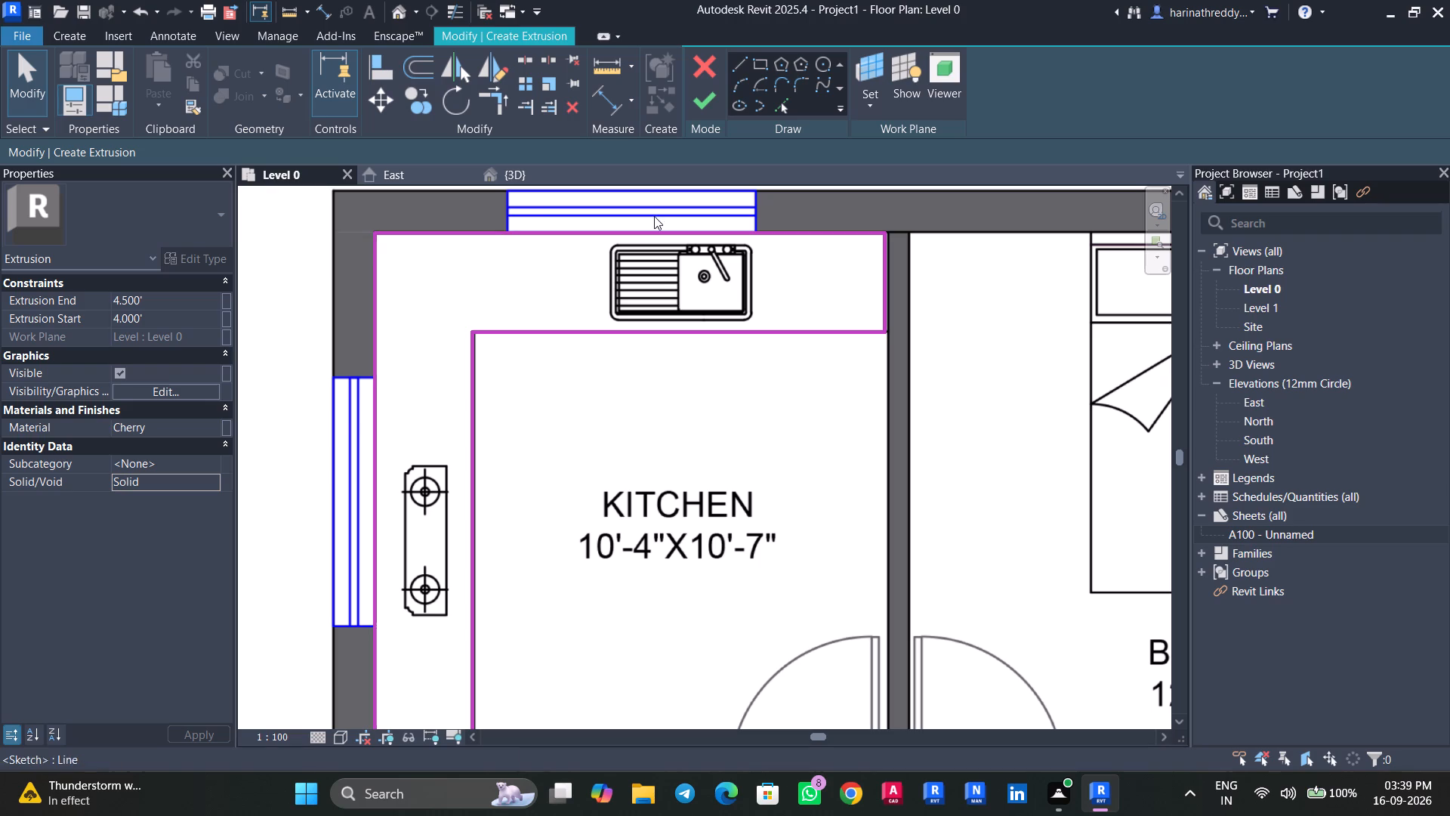
{"action": "left_click", "coordinate": [208, 461]}
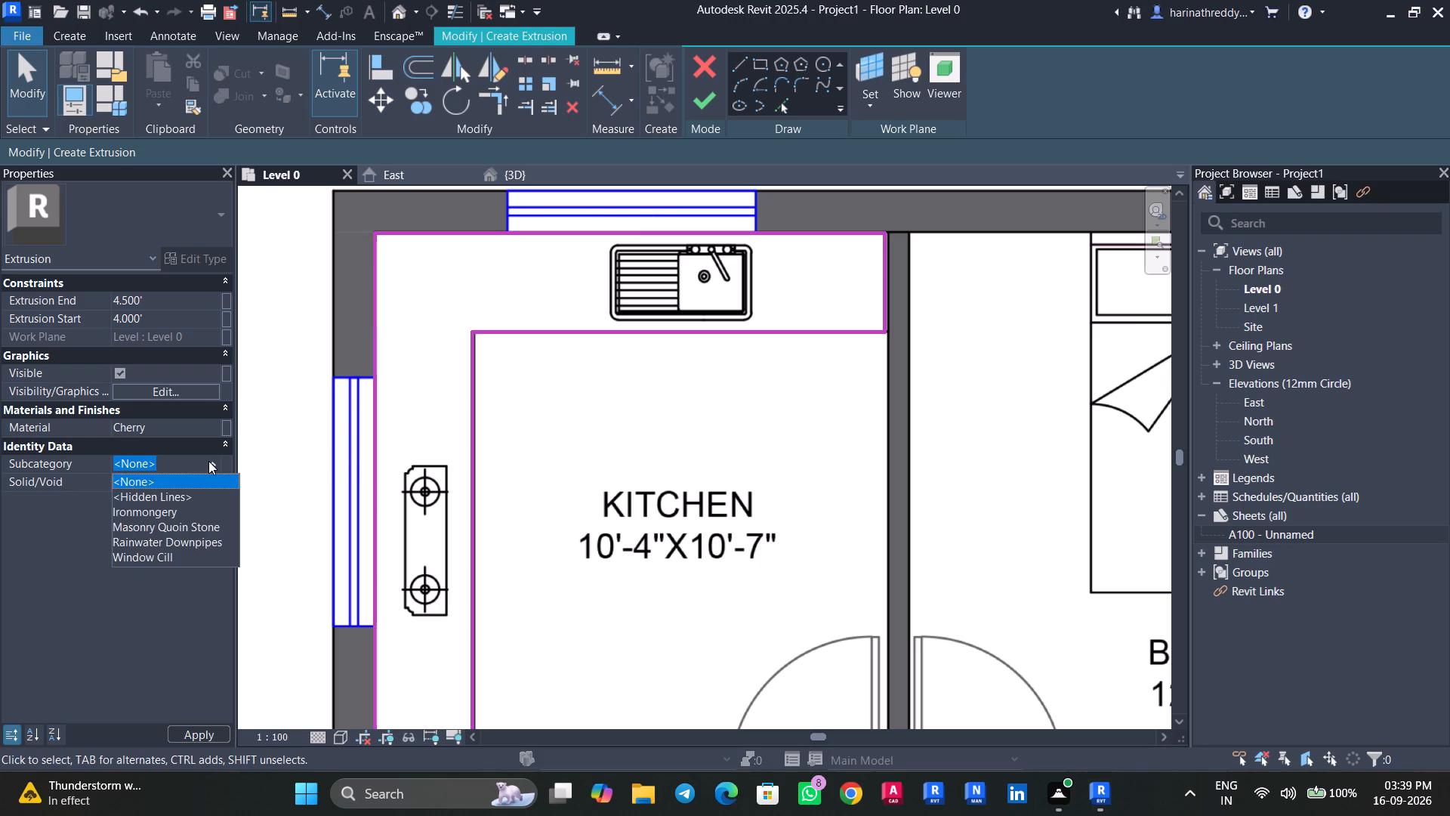
{"action": "left_click", "coordinate": [208, 461]}
{"action": "left_click", "coordinate": [708, 97]}
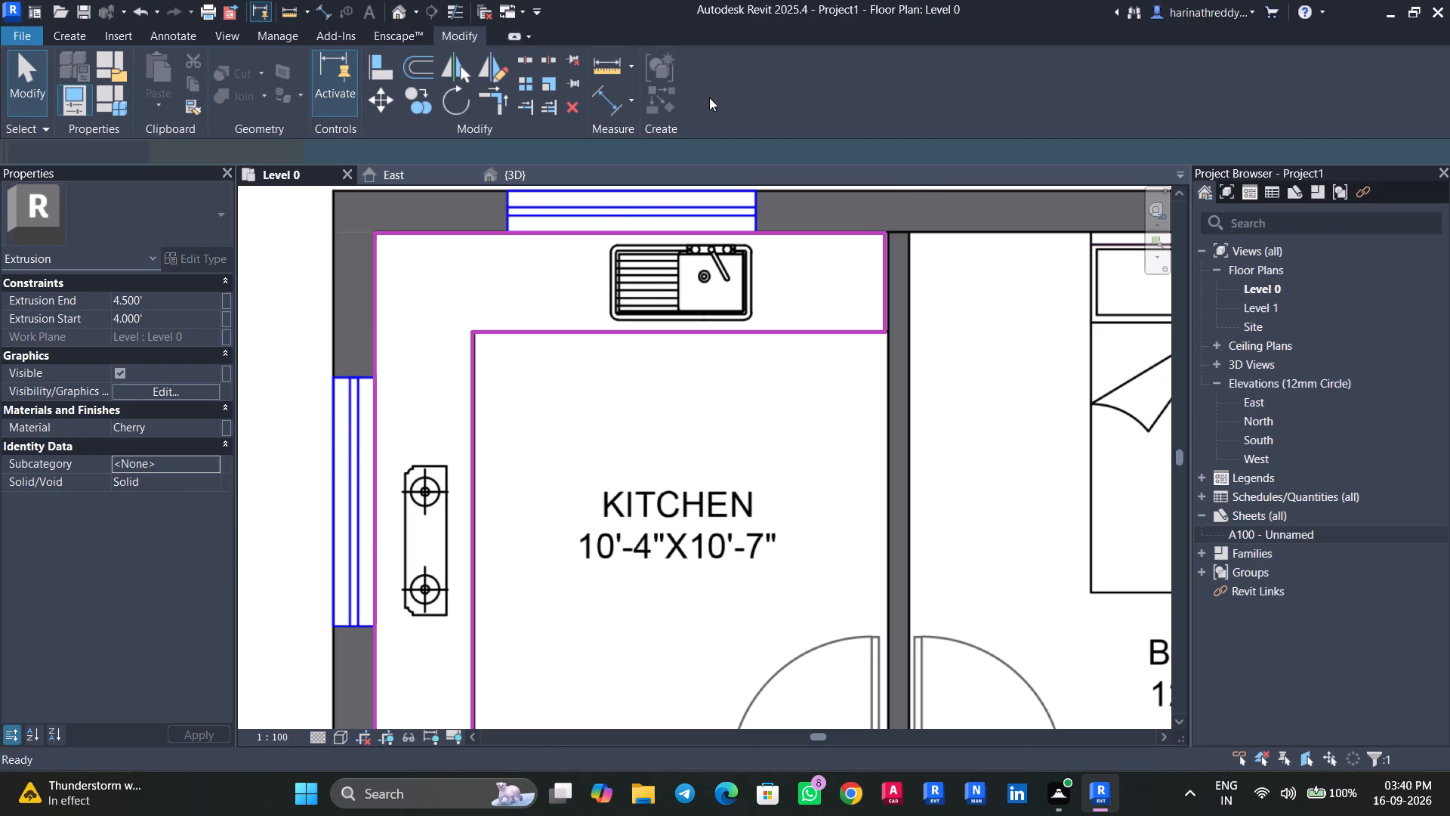
{"action": "left_click", "coordinate": [520, 180]}
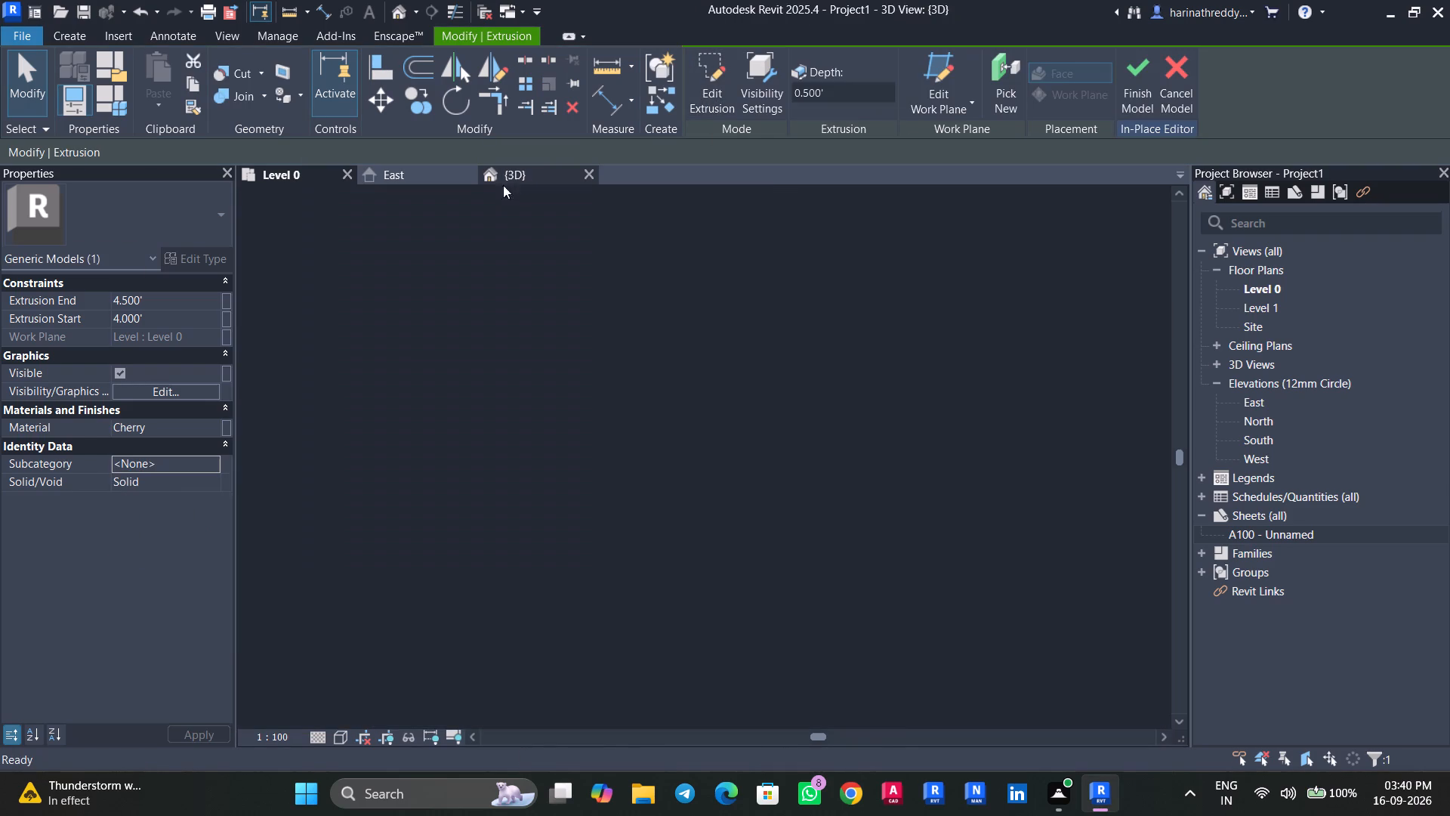
Finish the in-place kitchen counter model.
{"action": "scroll", "coordinate": [839, 592], "scroll_direction": "down", "scroll_amount": 3}
{"action": "key", "text": "Escape"}
{"action": "key", "text": "Escape"}
{"action": "key", "text": "Escape"}
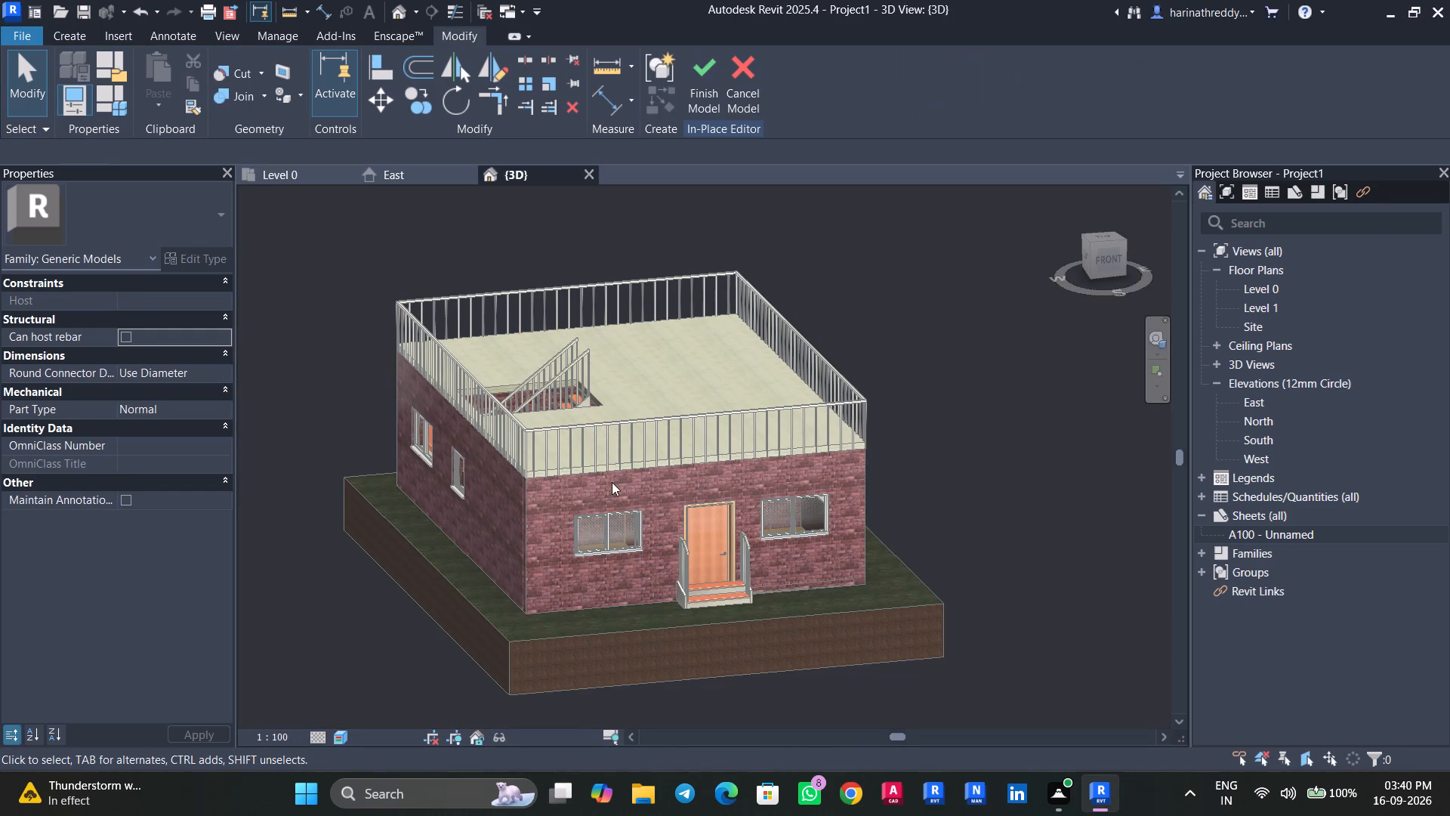
{"action": "left_click", "coordinate": [707, 101]}
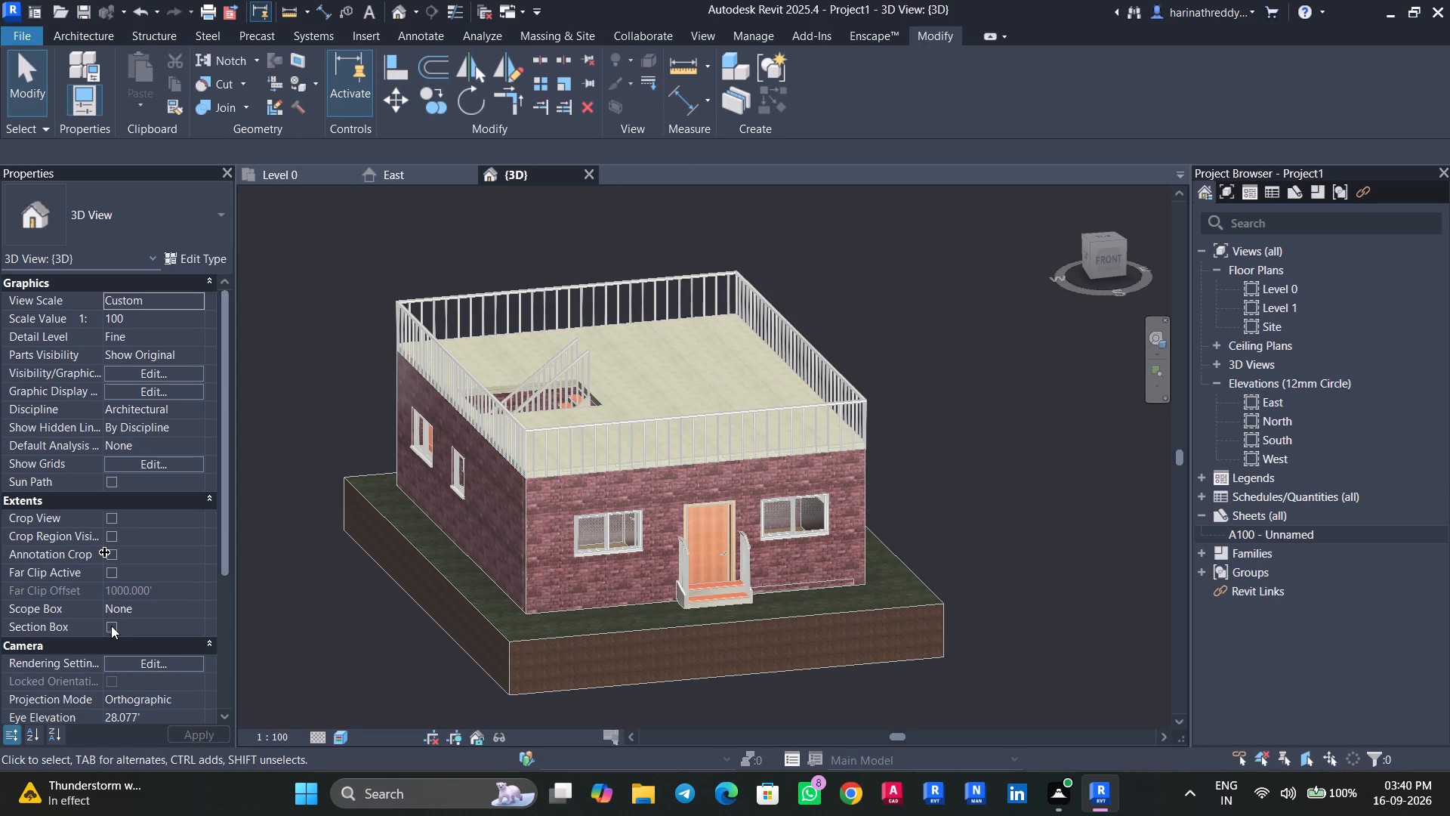
Turn on the 3D view's section box and orient the view to a floor plan to cut the house open.
{"action": "left_click", "coordinate": [110, 628]}
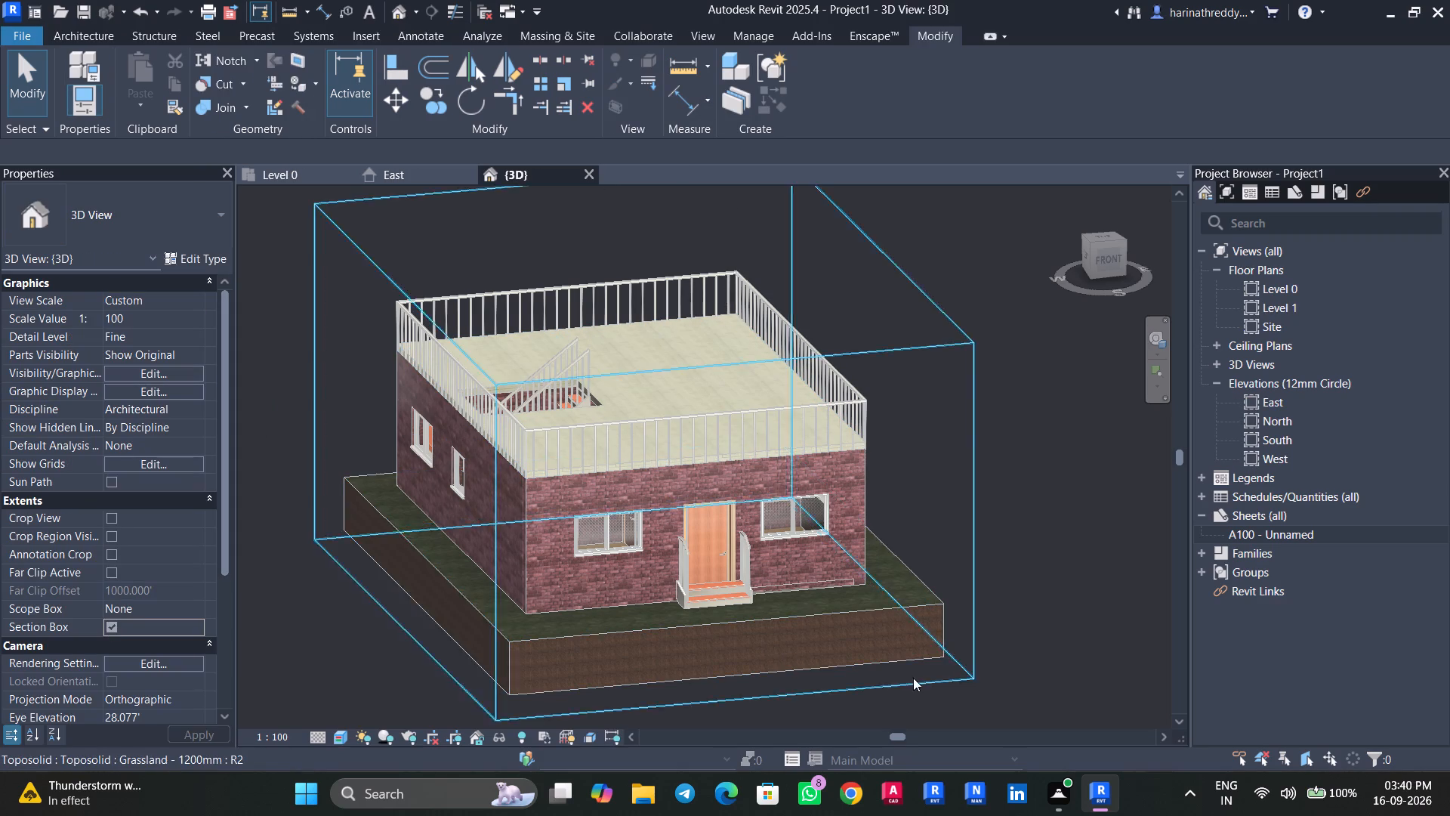
{"action": "left_click", "coordinate": [915, 345]}
{"action": "key", "text": "Escape"}
{"action": "key", "text": "Escape"}
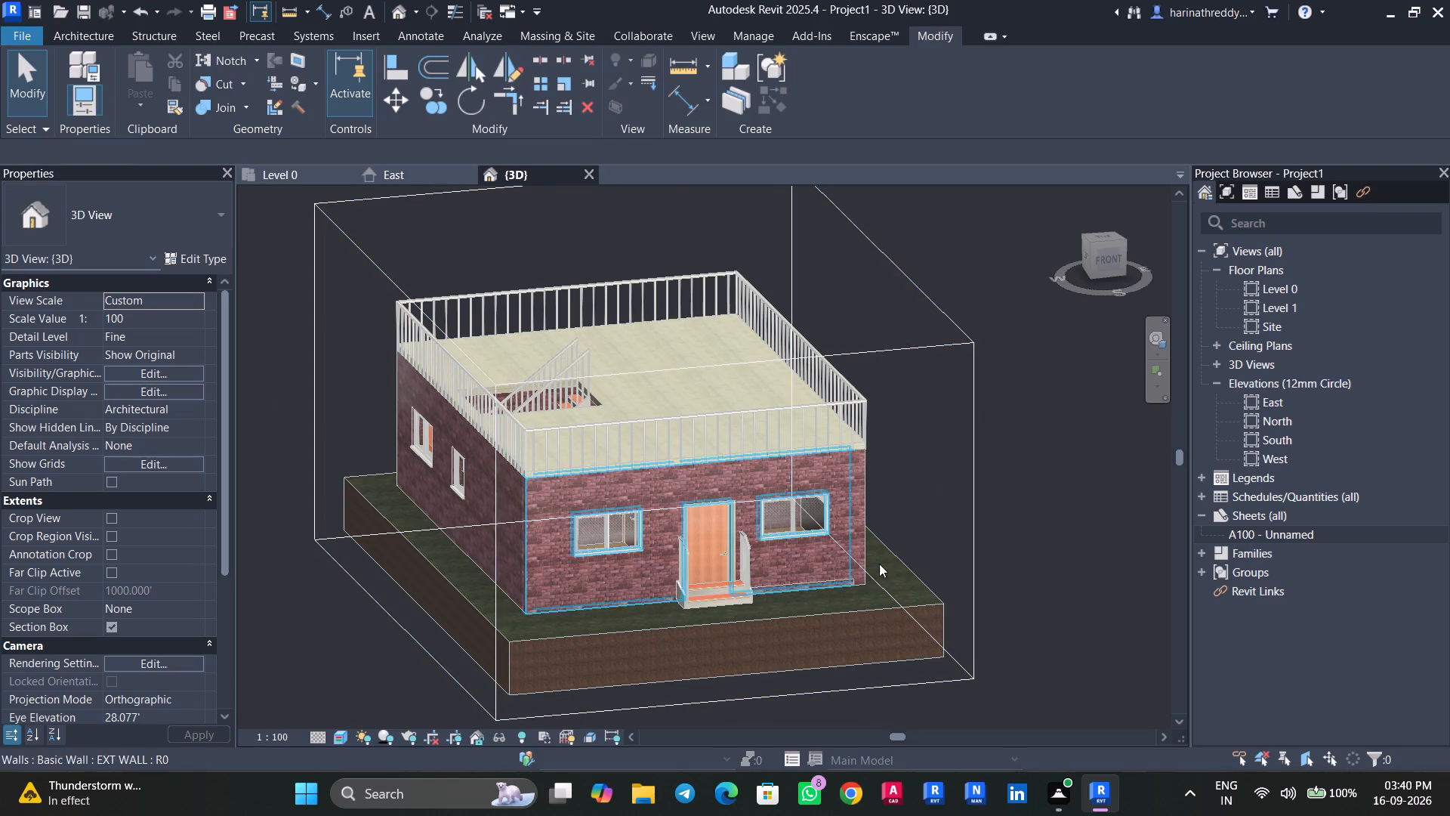
{"action": "left_click", "coordinate": [1089, 243]}
{"action": "right_click", "coordinate": [1089, 243]}
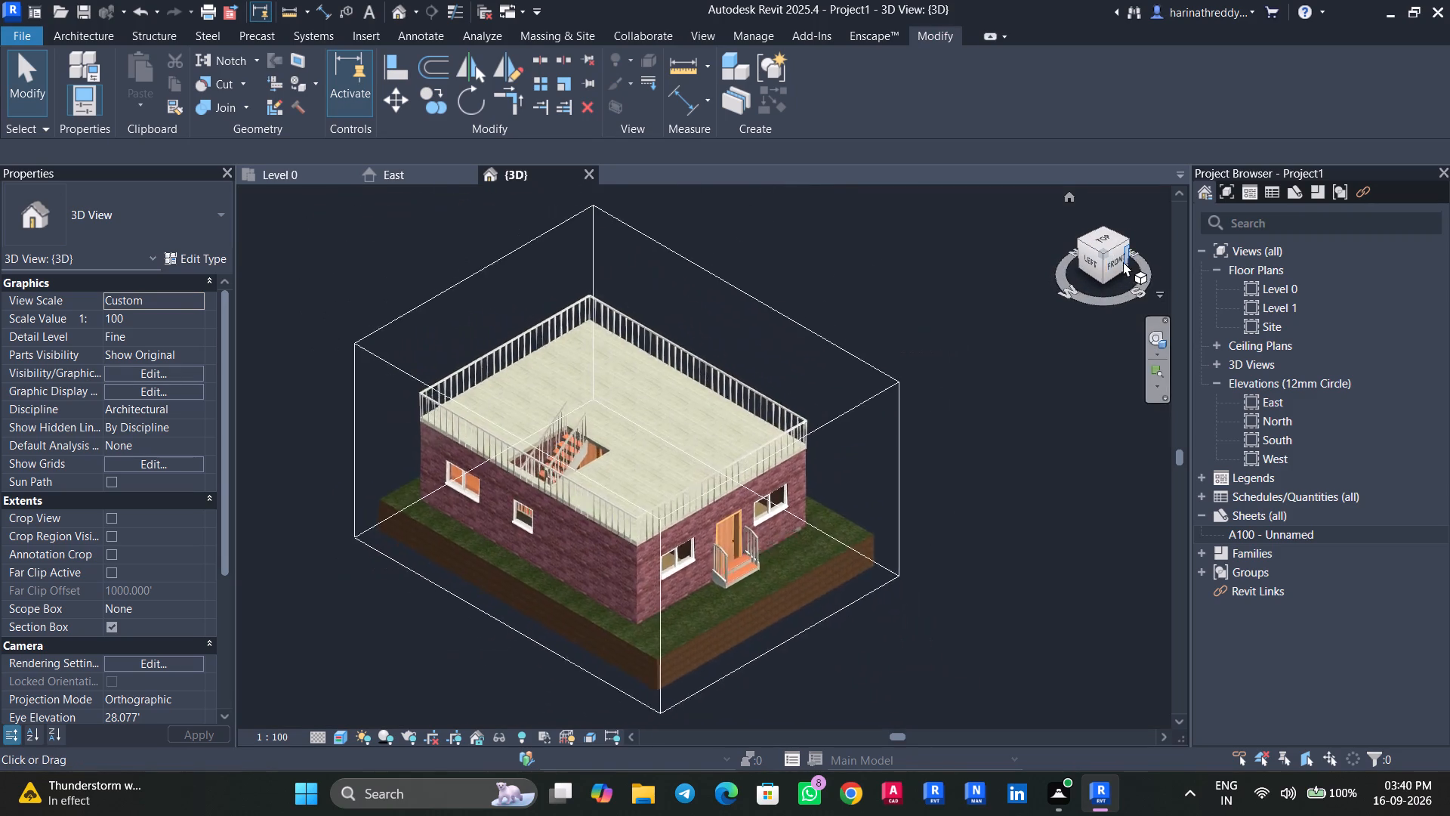
{"action": "left_click", "coordinate": [1104, 250]}
{"action": "right_click", "coordinate": [1105, 250]}
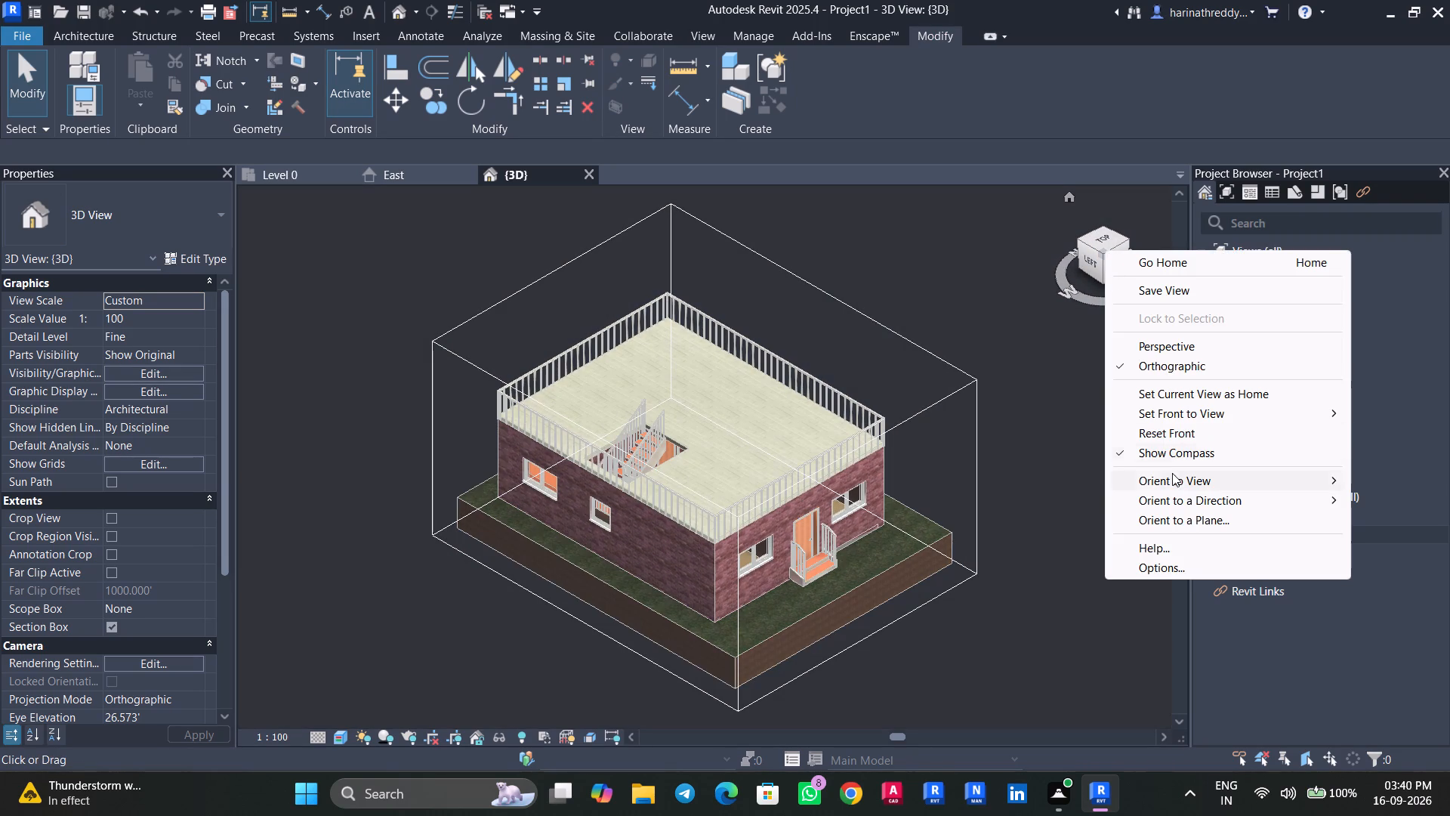
{"action": "left_click", "coordinate": [1263, 486]}
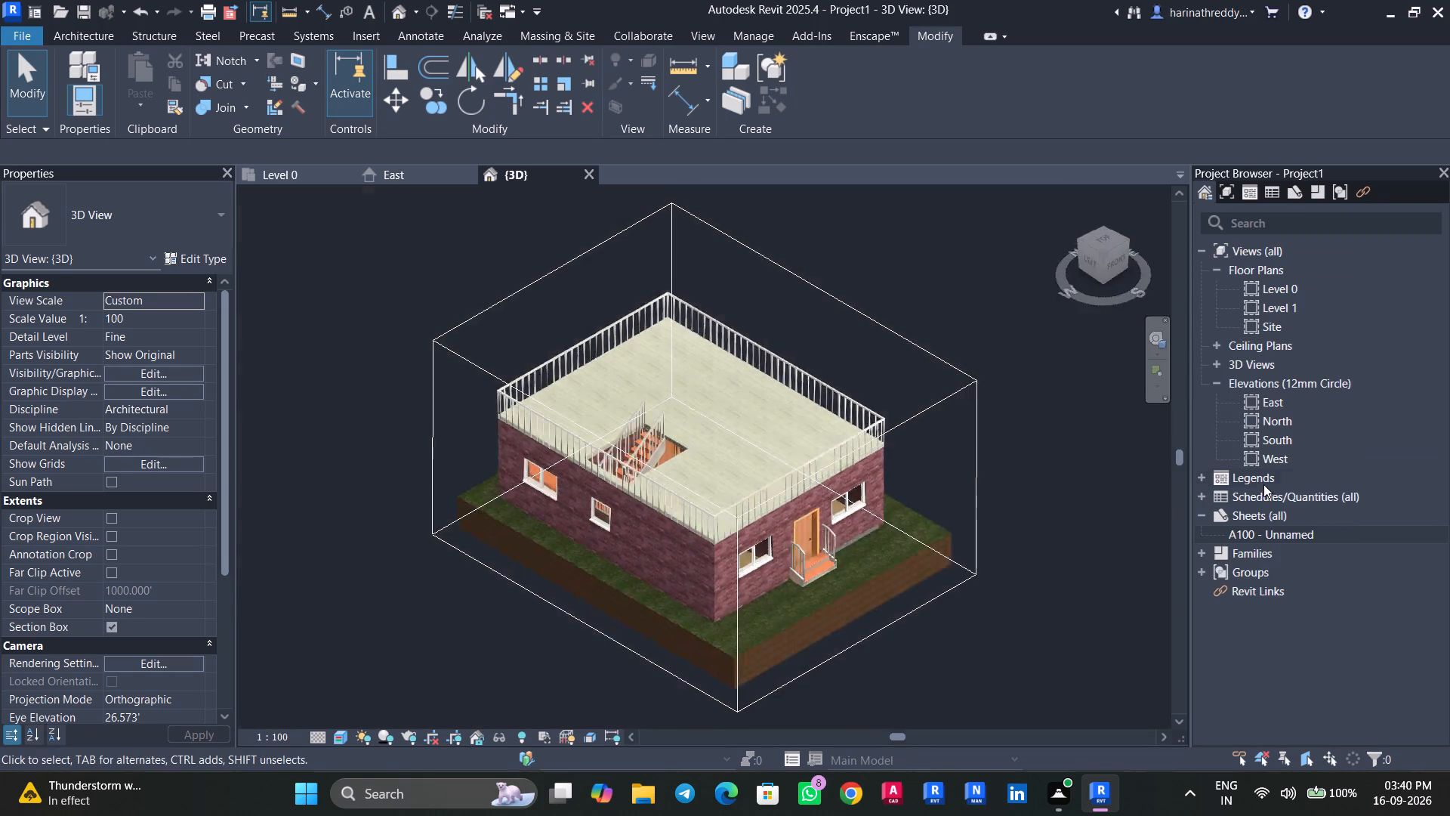
Examine the L-shaped kitchen counter against the walls and windows inside the cut-open house.
{"action": "middle_click_drag", "start_coordinate": [967, 586], "coordinate": [966, 374], "text": "shift"}
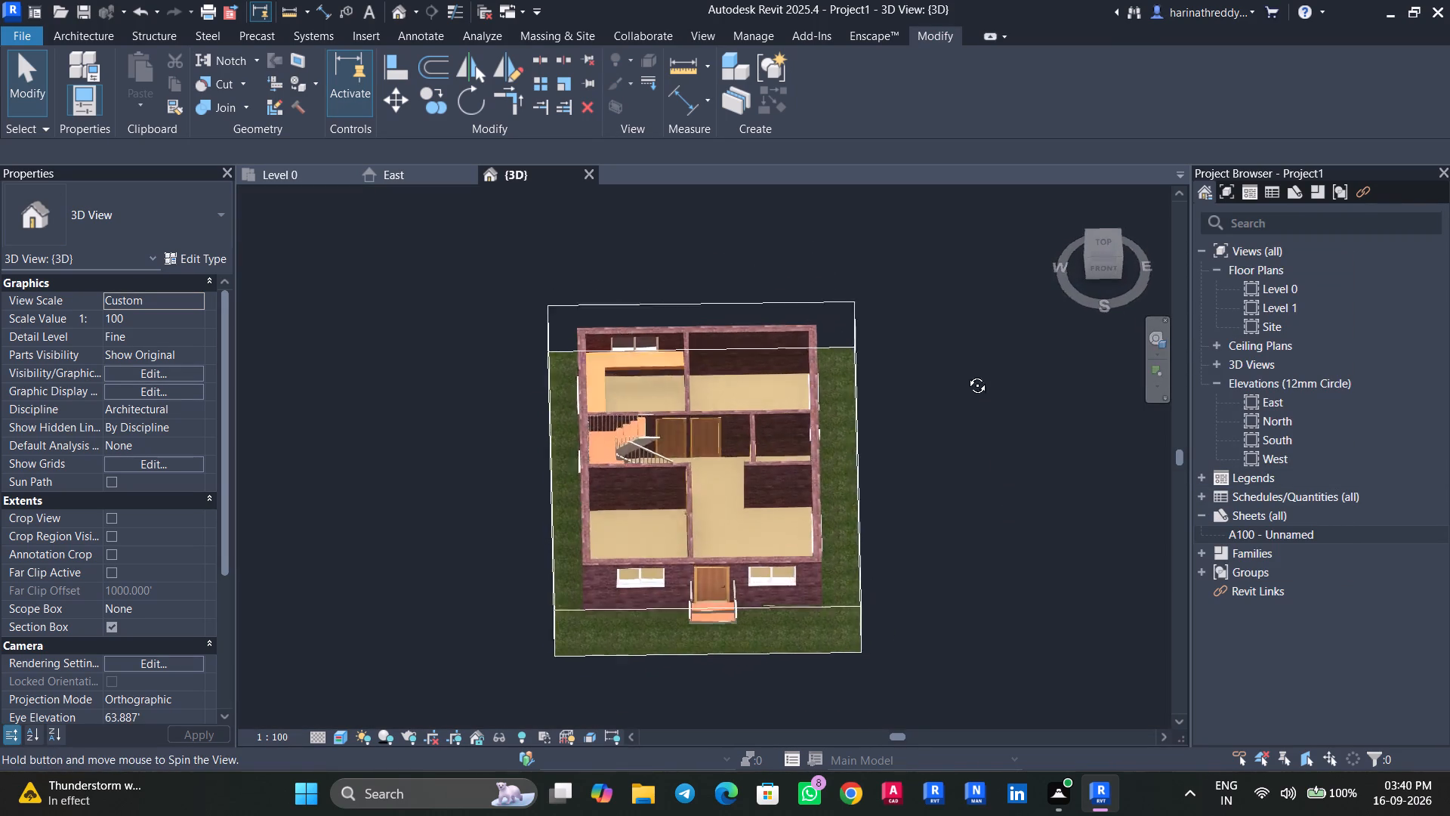
{"action": "middle_click_drag", "start_coordinate": [966, 374], "coordinate": [946, 352], "text": "shift"}
{"action": "scroll", "coordinate": [684, 345], "scroll_direction": "up", "scroll_amount": 13}
{"action": "middle_click_drag", "start_coordinate": [663, 463], "coordinate": [600, 425], "text": "shift"}
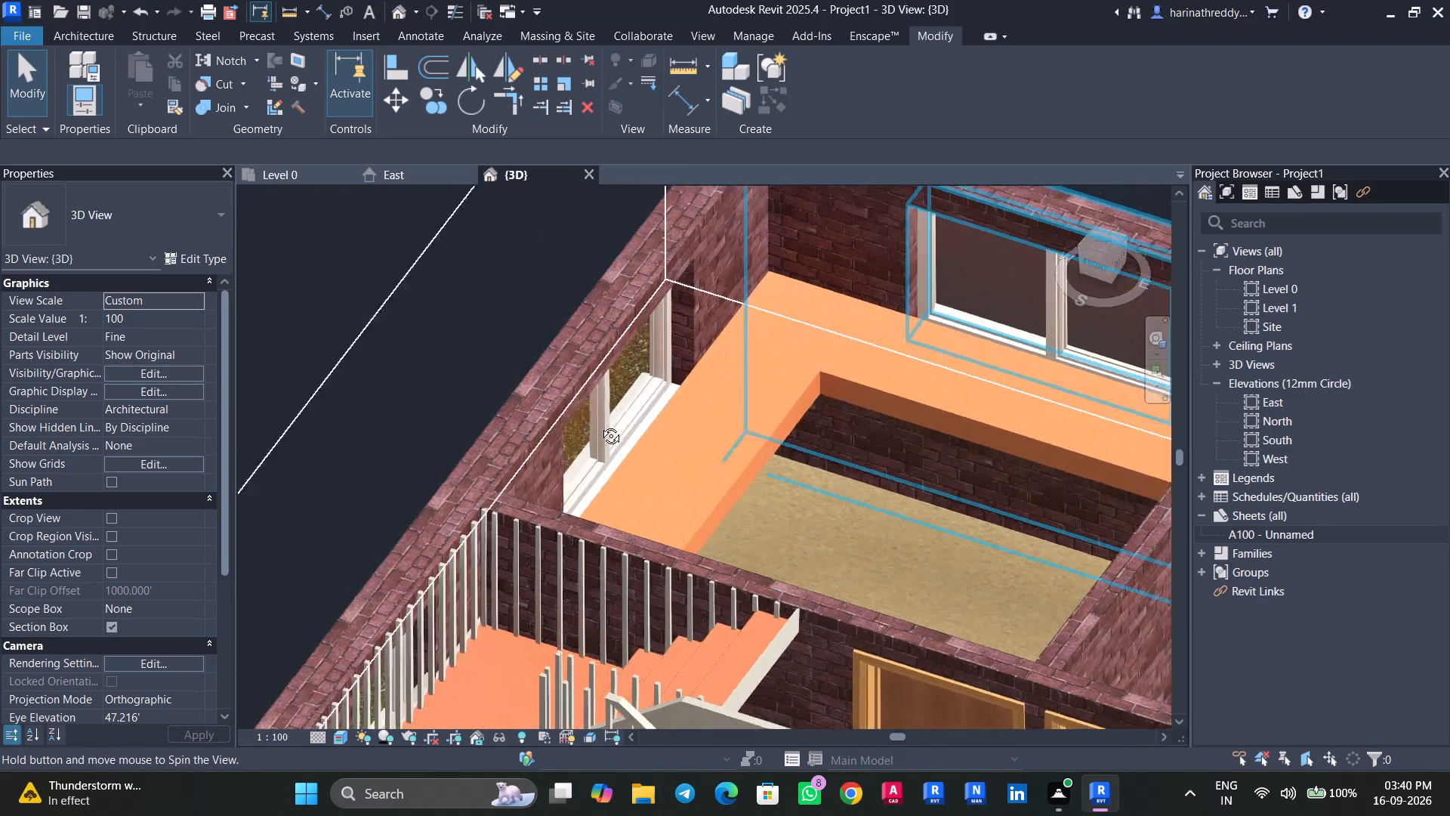
{"action": "middle_click_drag", "start_coordinate": [600, 425], "coordinate": [600, 415], "text": "shift"}
{"action": "scroll", "coordinate": [600, 415], "scroll_direction": "up", "scroll_amount": 5}
{"action": "middle_click_drag", "start_coordinate": [922, 593], "coordinate": [727, 433]}
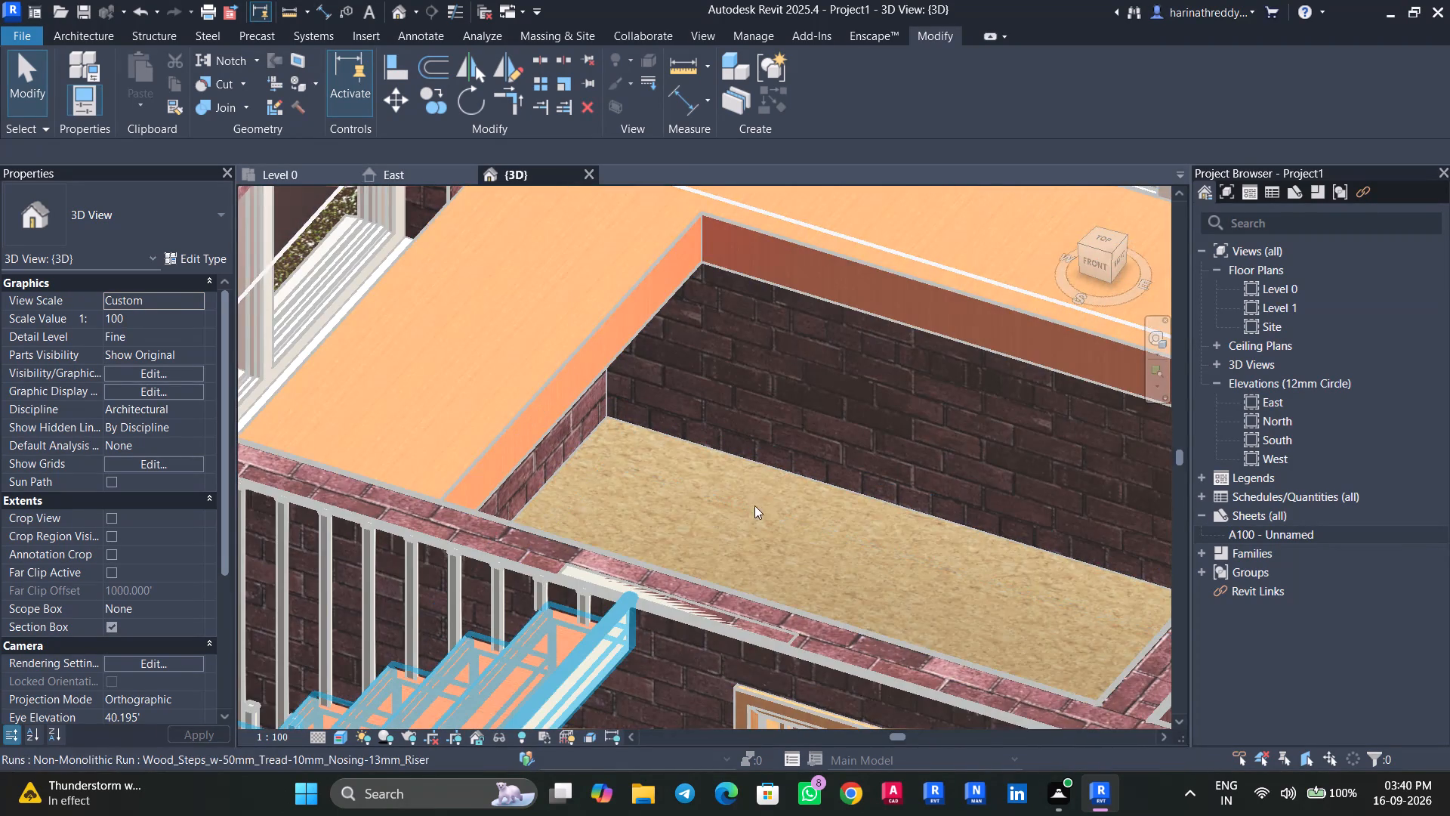
{"action": "scroll", "coordinate": [762, 526], "scroll_direction": "down", "scroll_amount": 6}
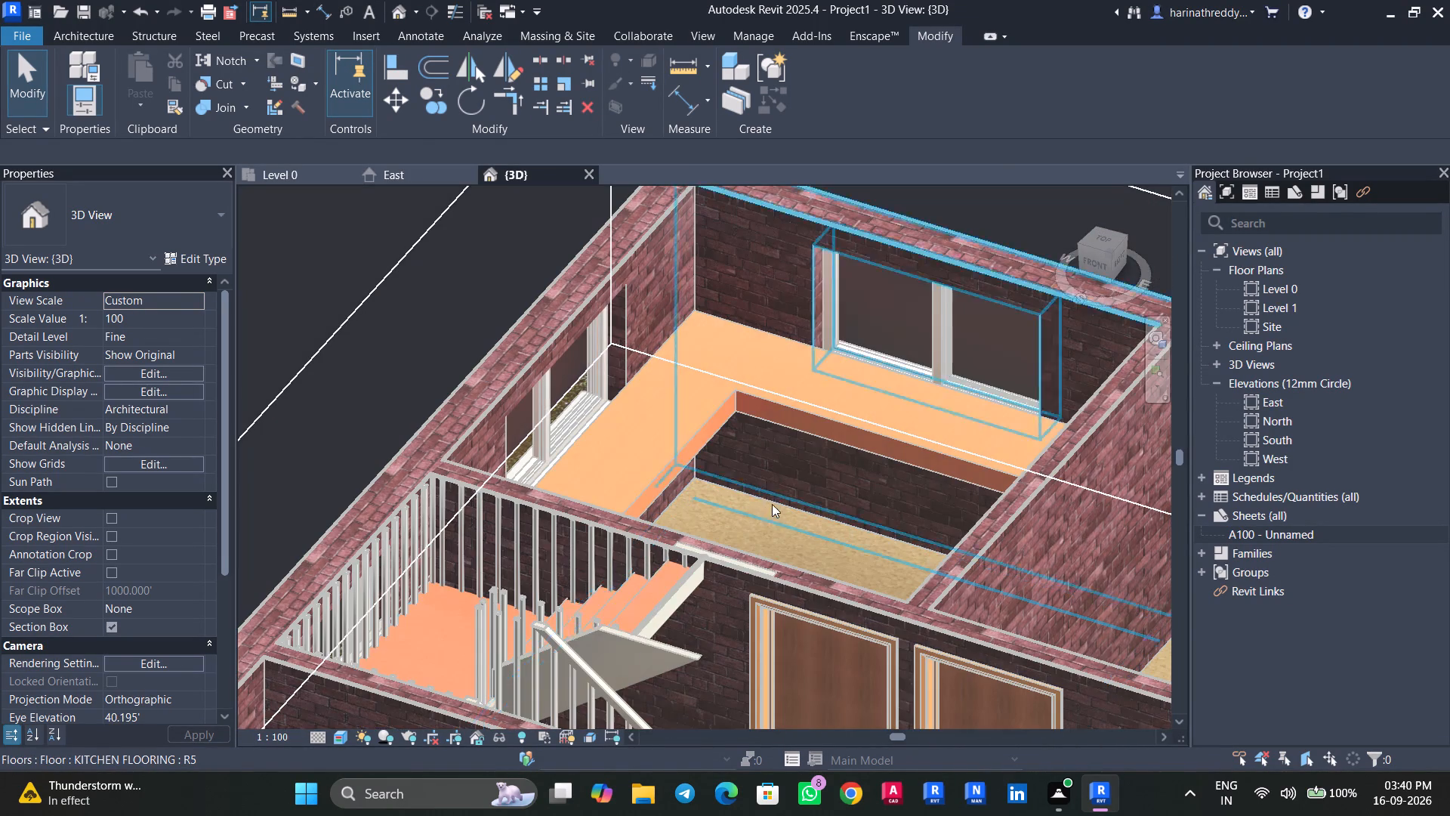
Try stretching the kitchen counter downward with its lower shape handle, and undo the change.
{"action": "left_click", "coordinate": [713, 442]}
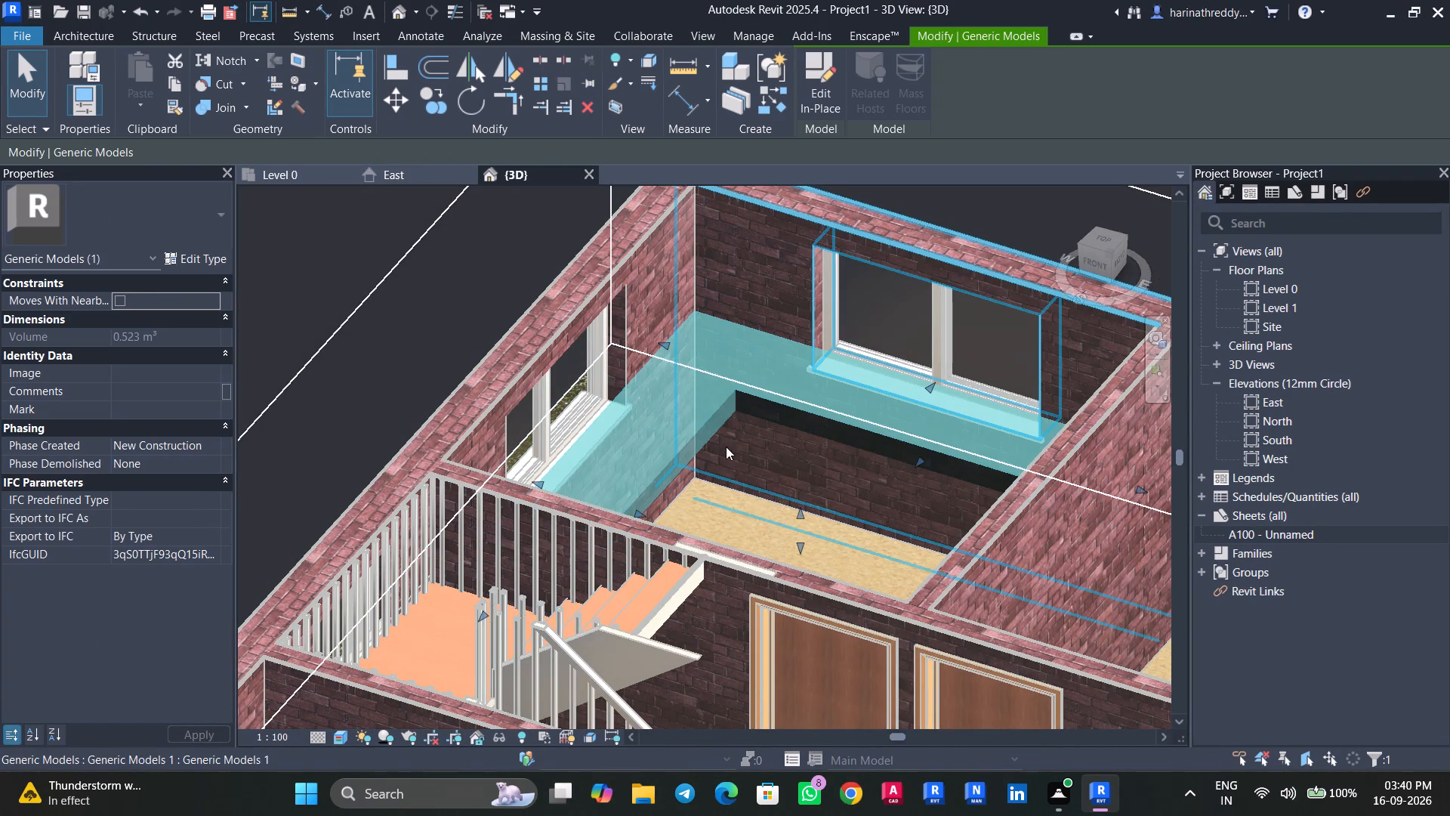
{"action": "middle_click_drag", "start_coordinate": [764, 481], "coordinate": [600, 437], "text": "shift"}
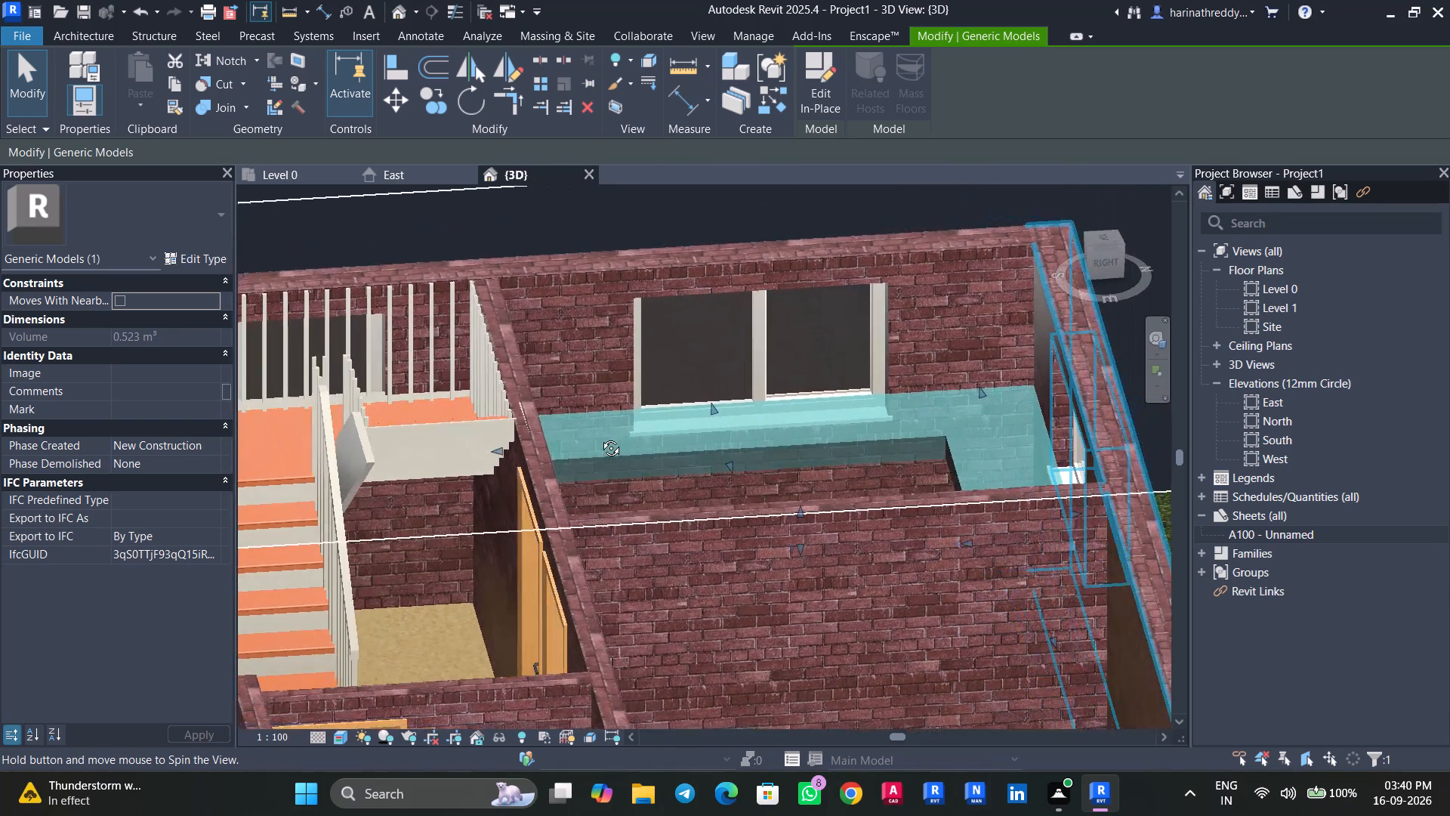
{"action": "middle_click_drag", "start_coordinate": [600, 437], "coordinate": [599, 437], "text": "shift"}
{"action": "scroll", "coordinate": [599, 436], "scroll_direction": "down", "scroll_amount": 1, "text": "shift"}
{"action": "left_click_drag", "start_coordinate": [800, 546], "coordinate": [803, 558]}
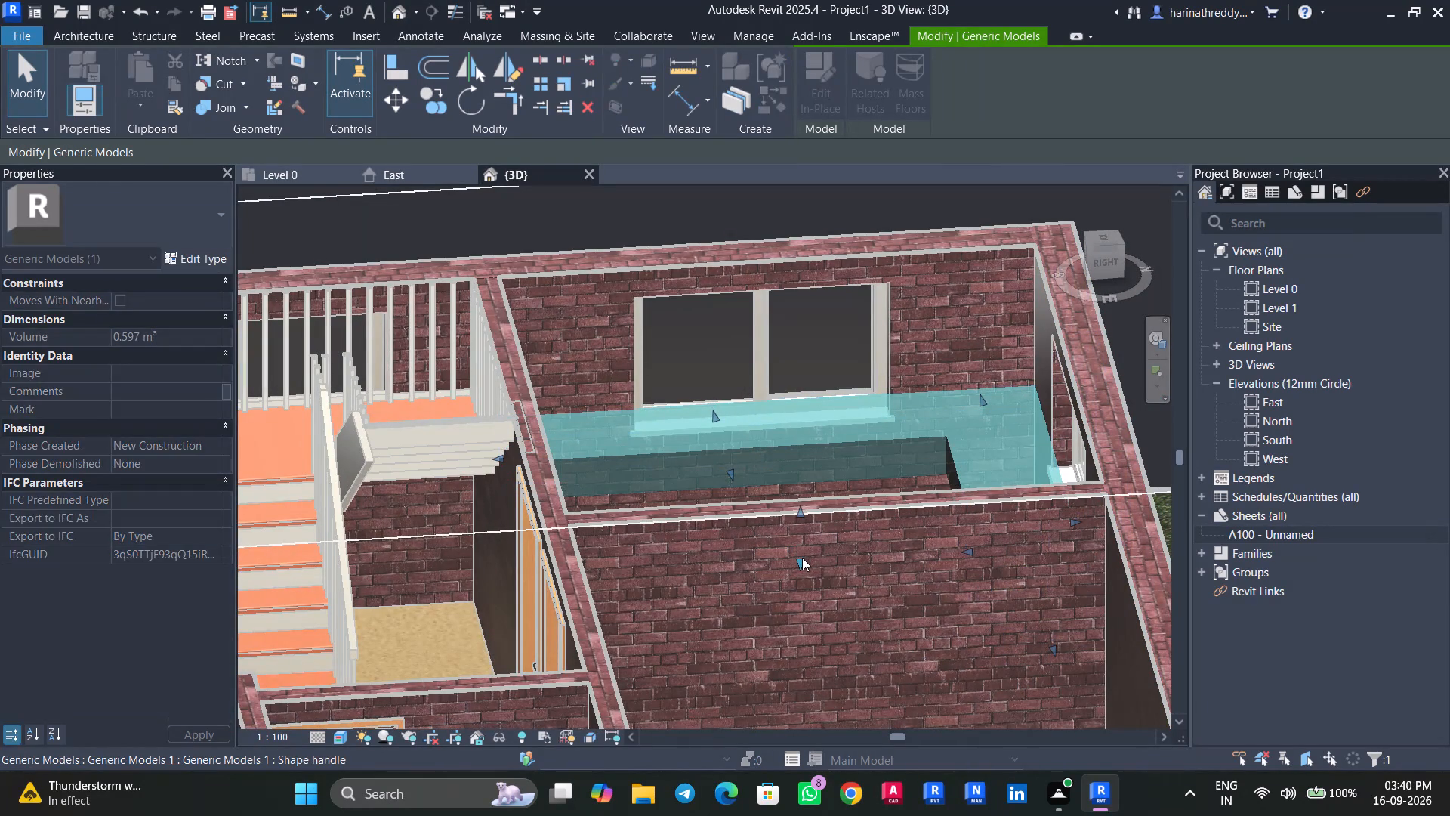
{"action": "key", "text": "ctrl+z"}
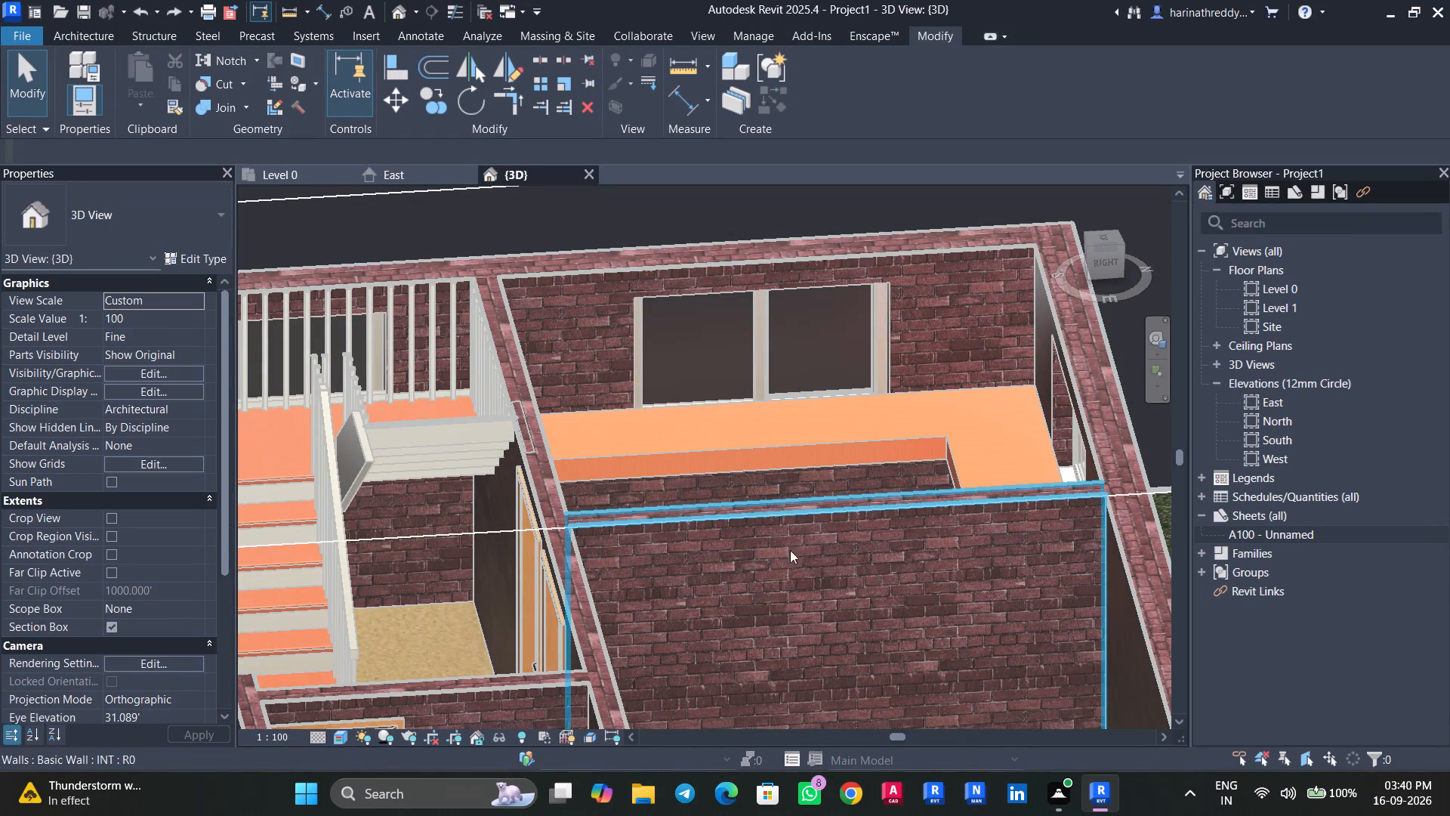
Edit the kitchen counter in place, set its extrusion end to 4.25', and finish the model.
{"action": "left_click", "coordinate": [772, 458]}
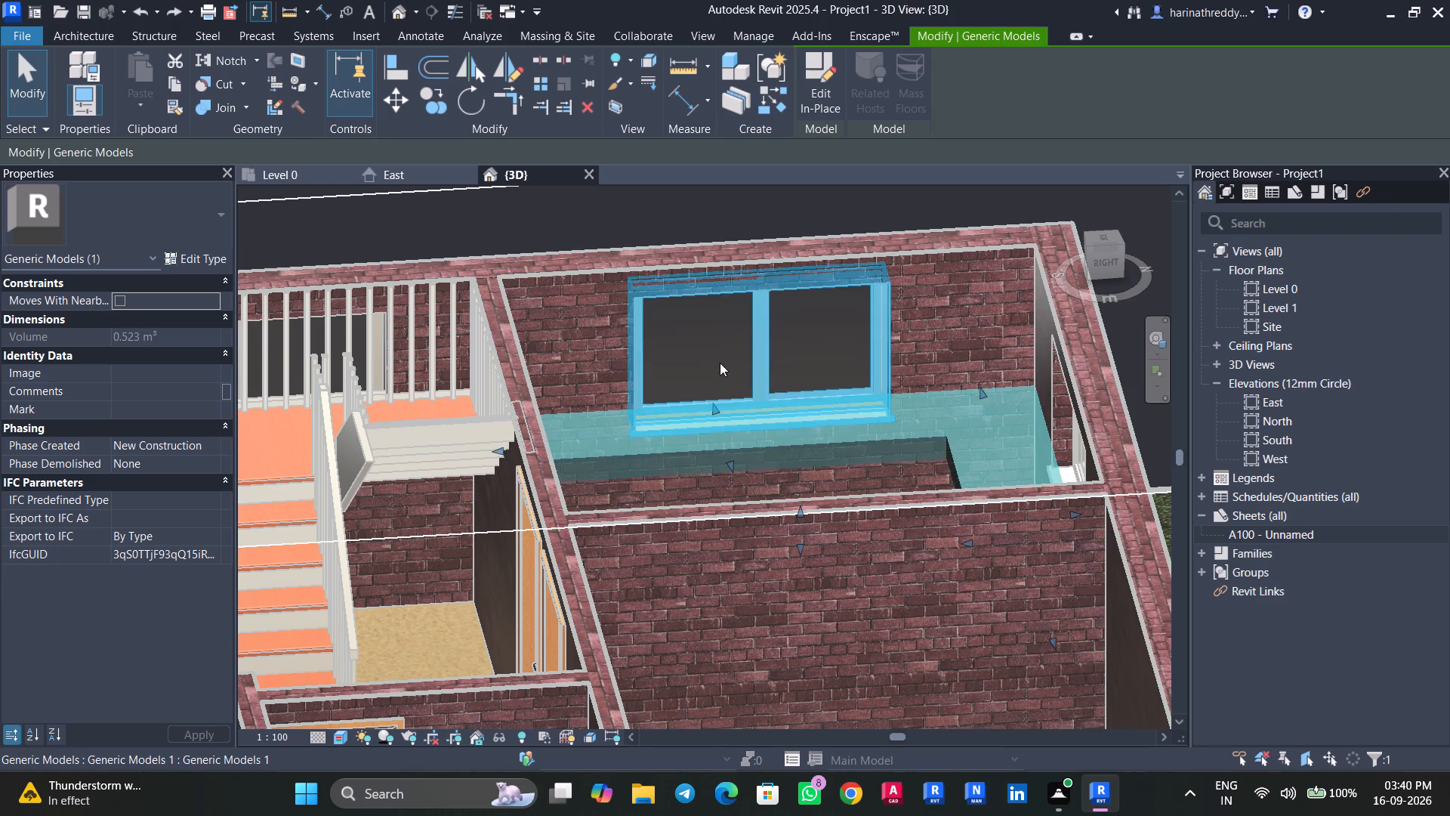
{"action": "left_click", "coordinate": [819, 94]}
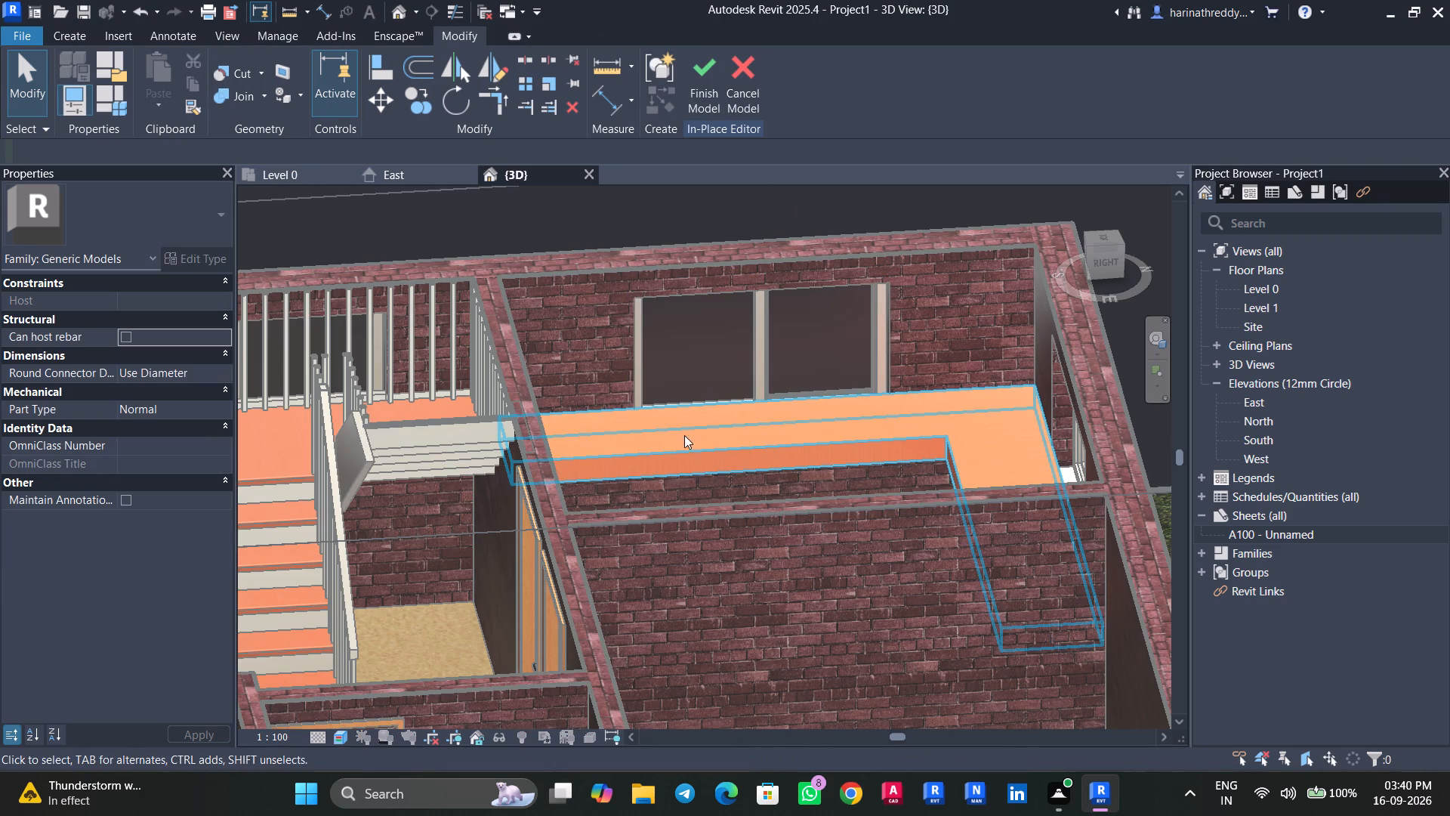
{"action": "left_click", "coordinate": [688, 445]}
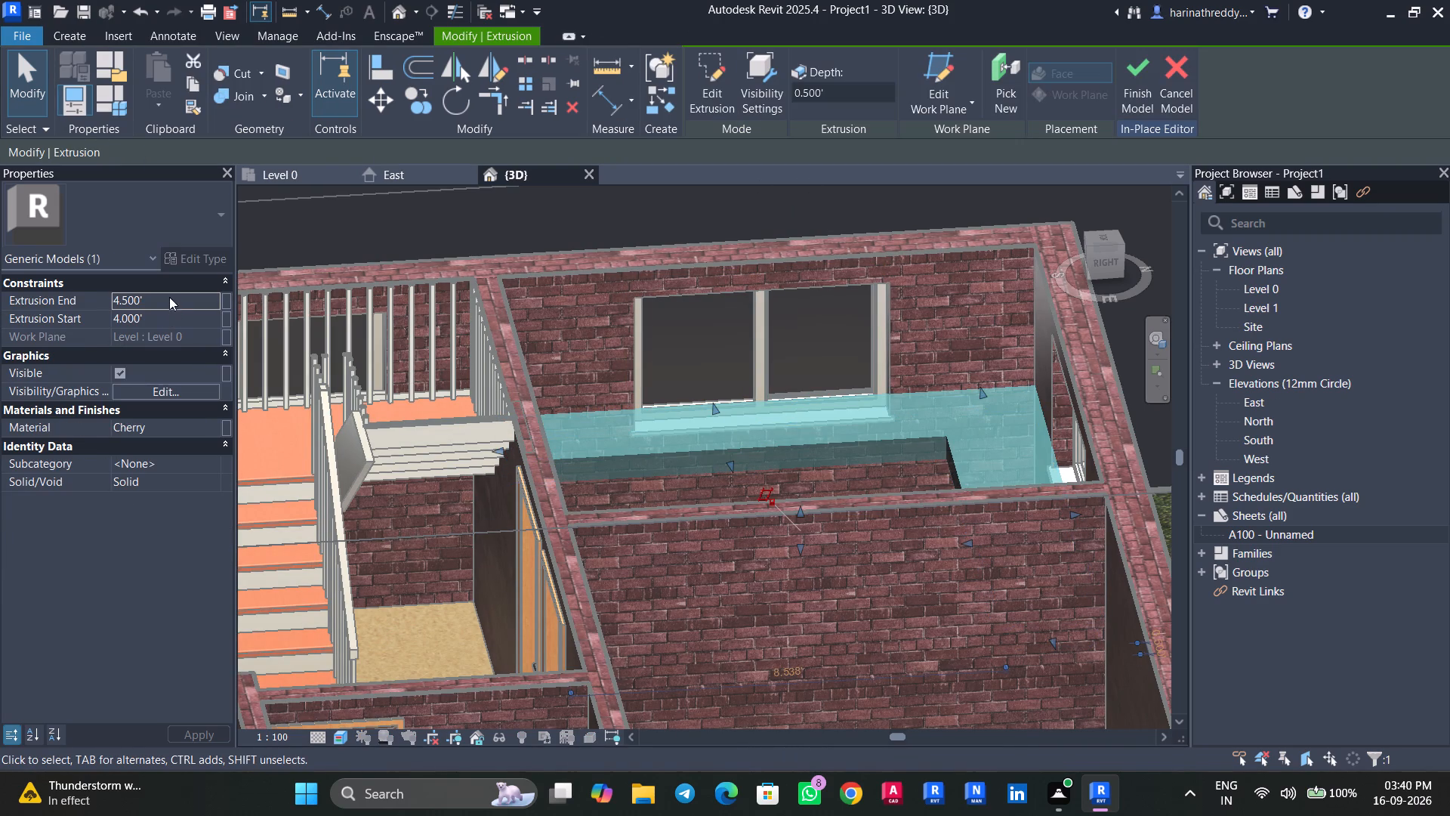
{"action": "left_click", "coordinate": [169, 296]}
{"action": "type", "text": "4.25"}
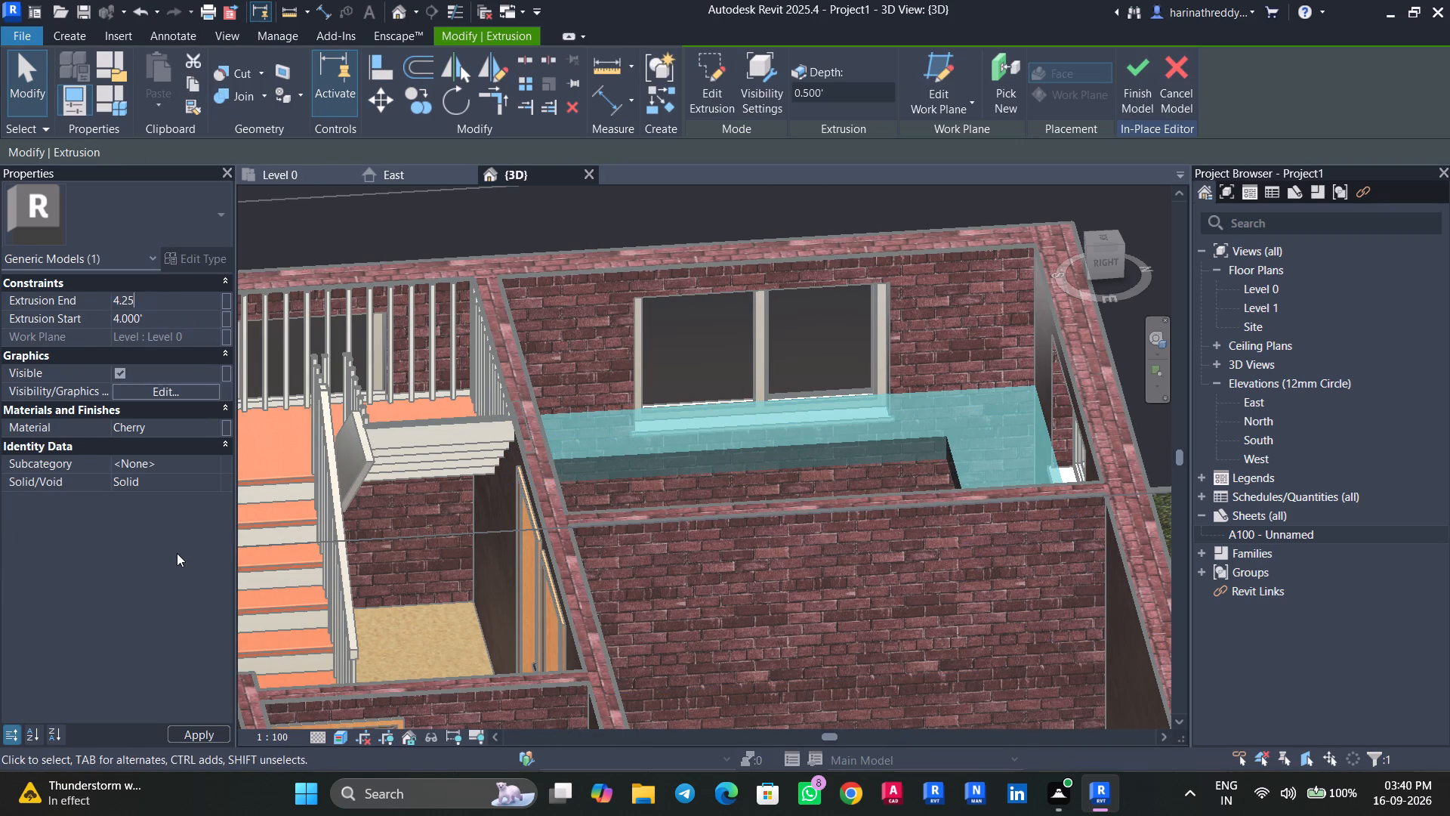
{"action": "key", "text": "apostrophe"}
{"action": "key", "text": "Return"}
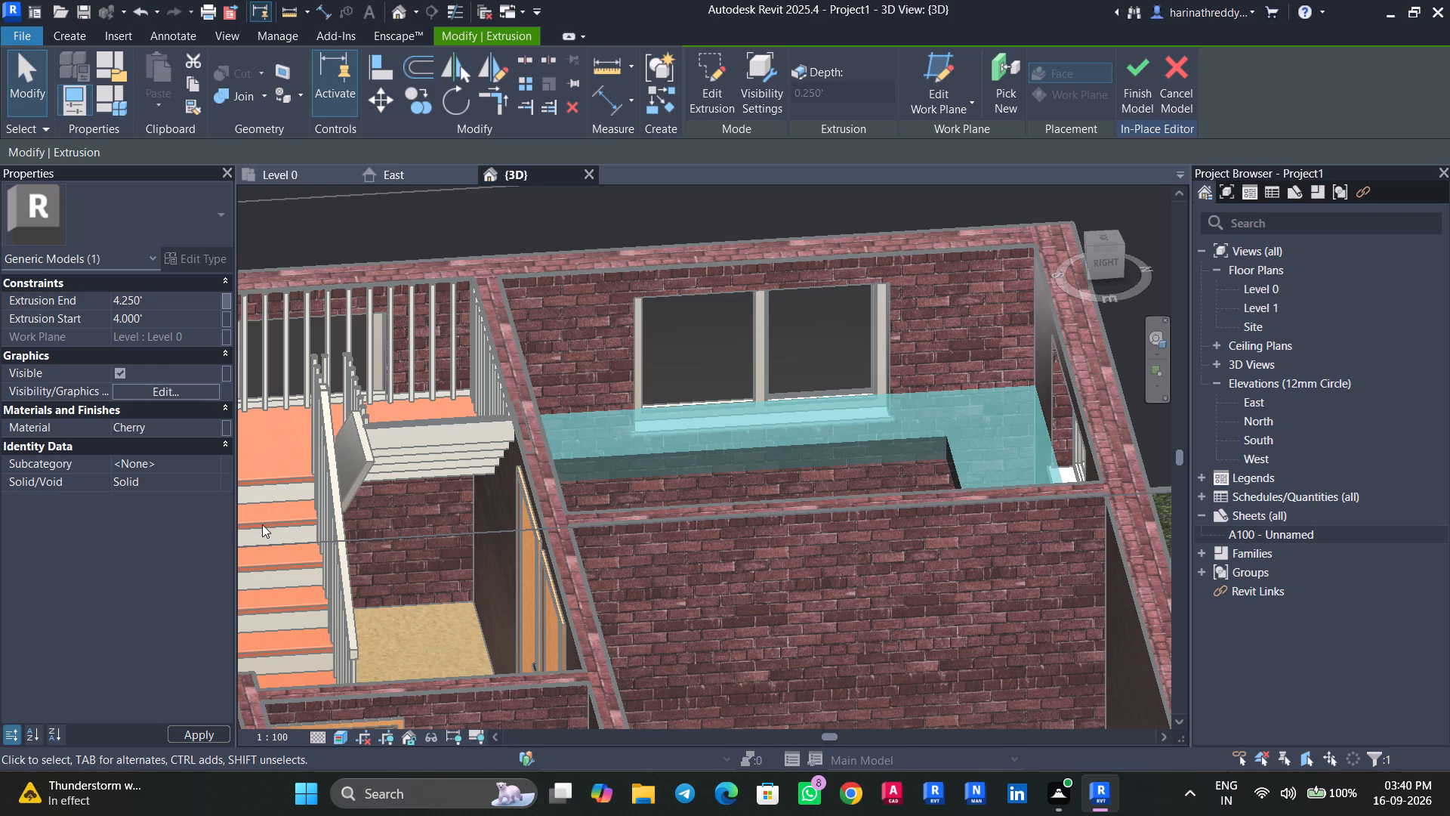
{"action": "scroll", "coordinate": [742, 432], "scroll_direction": "up", "scroll_amount": 5}
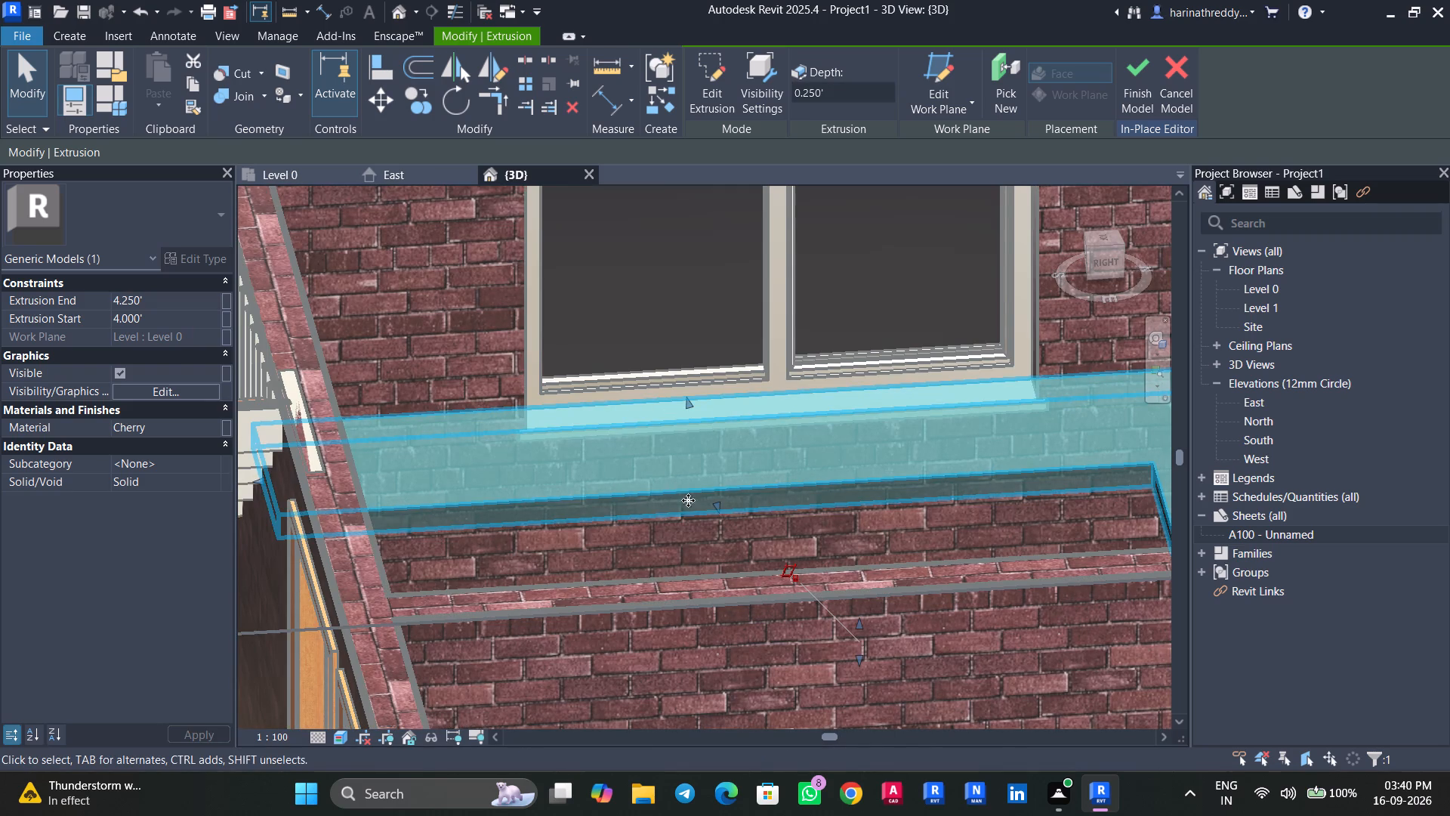
{"action": "key", "text": "Escape"}
{"action": "scroll", "coordinate": [718, 354], "scroll_direction": "down", "scroll_amount": 4}
{"action": "middle_click_drag", "start_coordinate": [677, 345], "coordinate": [696, 372], "text": "shift"}
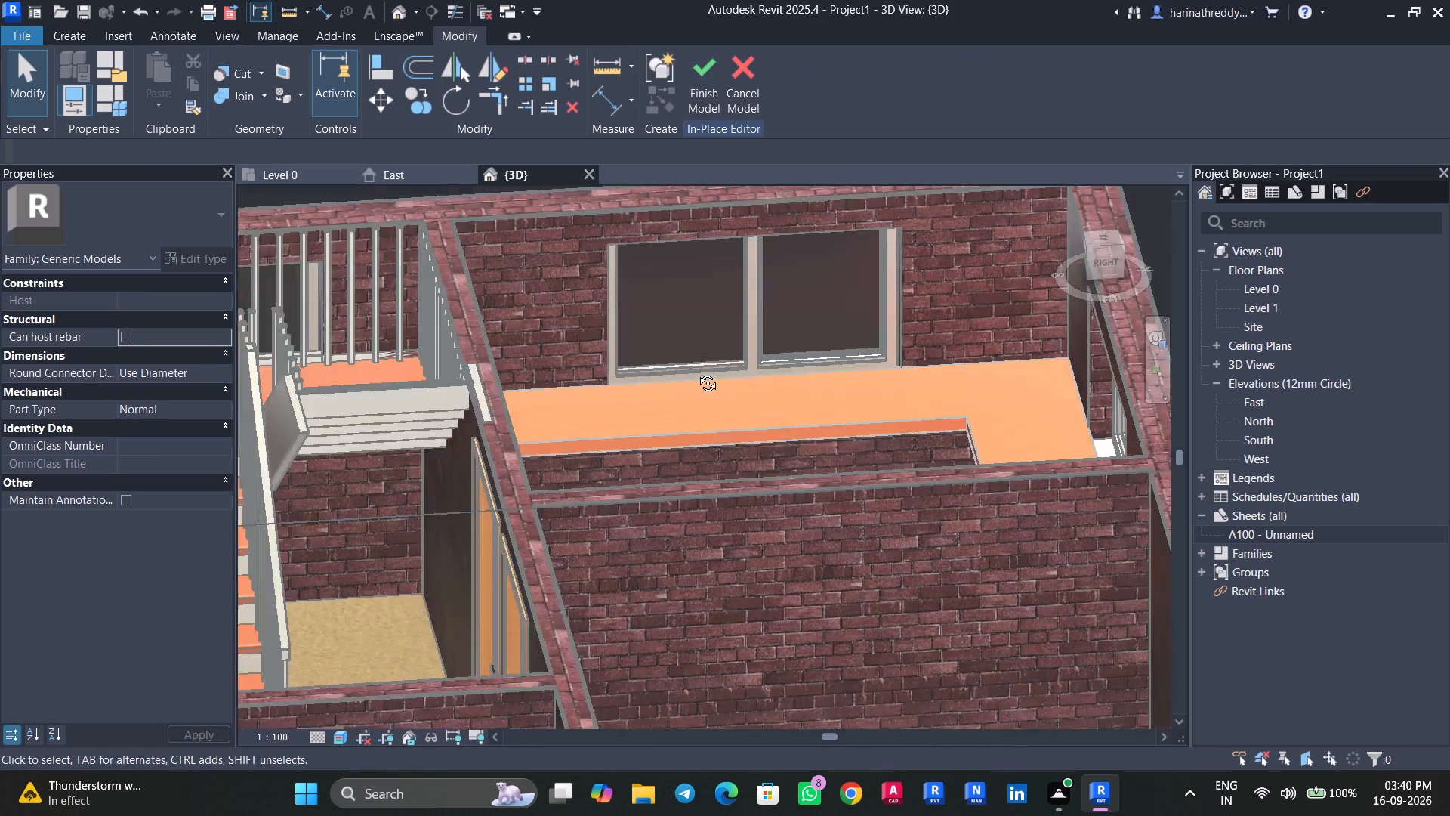
{"action": "middle_click_drag", "start_coordinate": [696, 372], "coordinate": [675, 492], "text": "shift"}
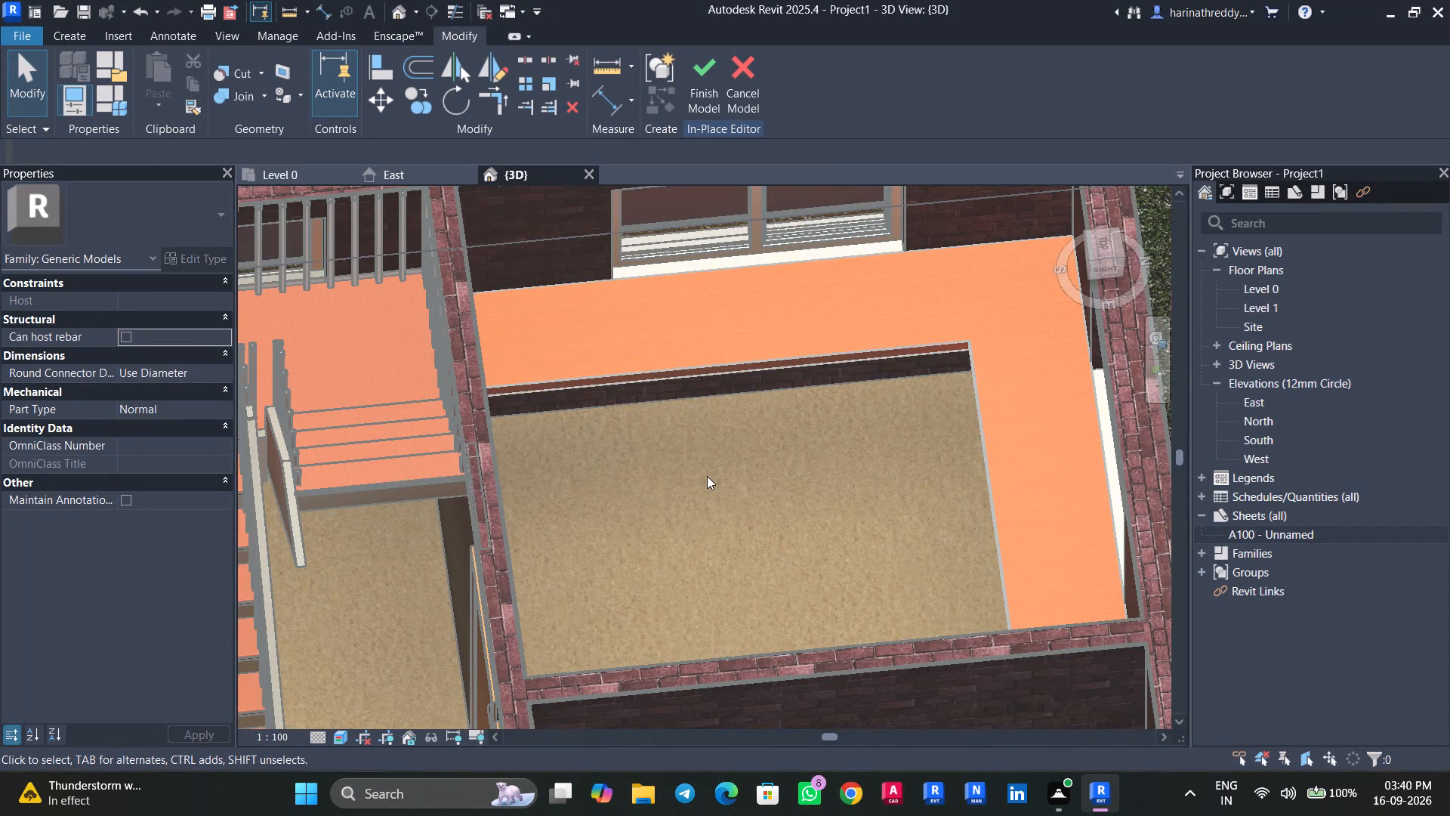
{"action": "left_click", "coordinate": [690, 92]}
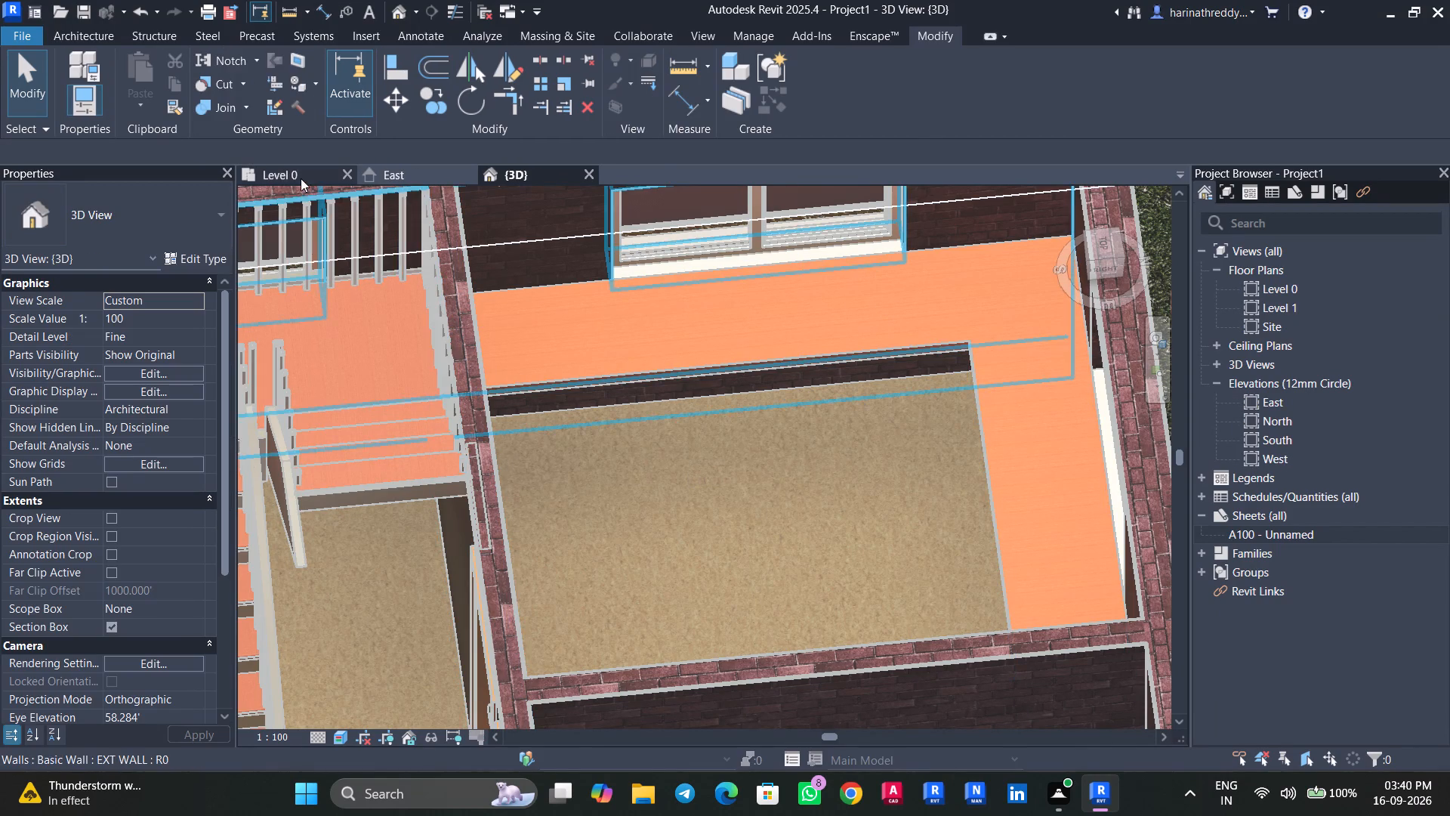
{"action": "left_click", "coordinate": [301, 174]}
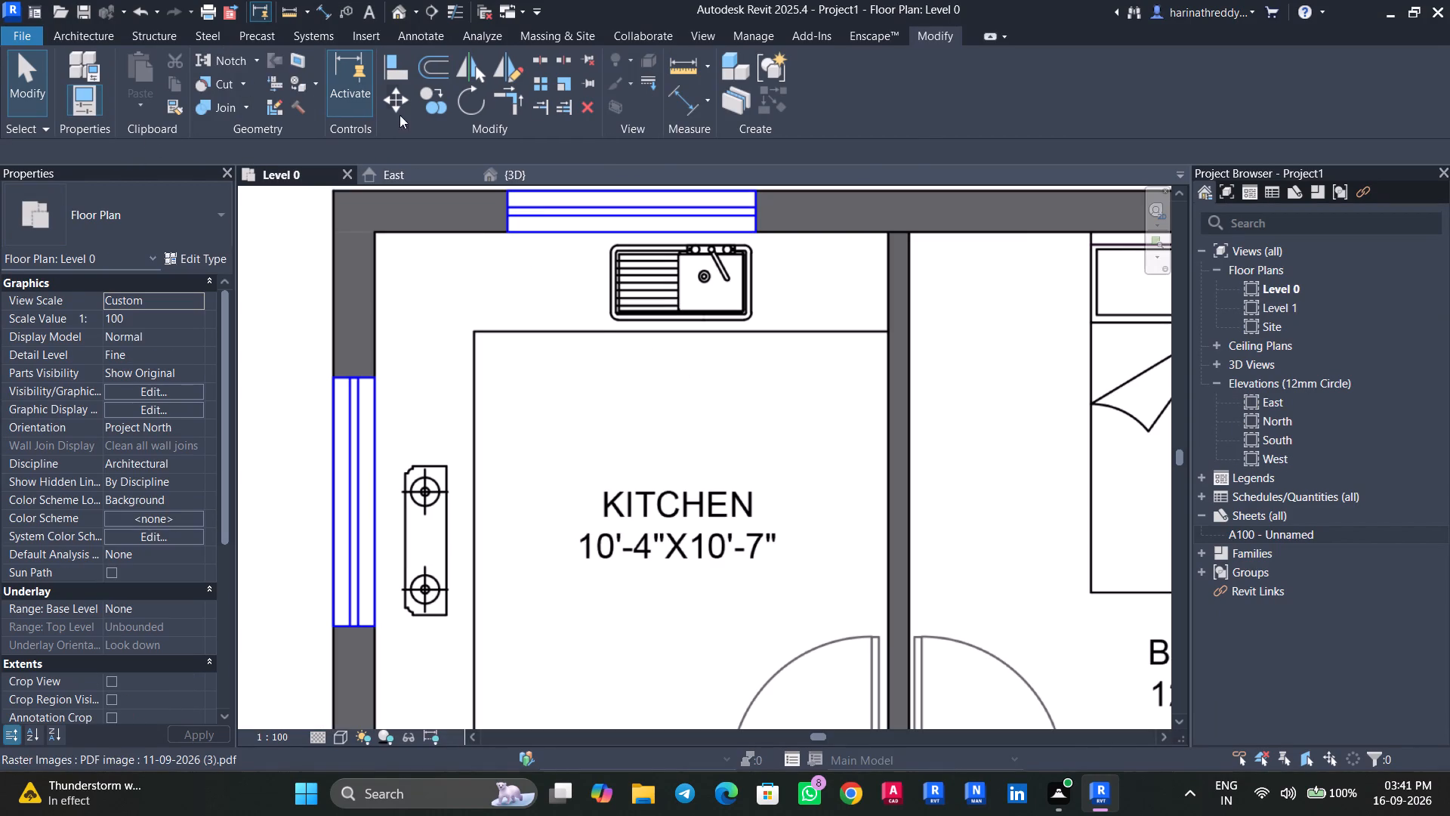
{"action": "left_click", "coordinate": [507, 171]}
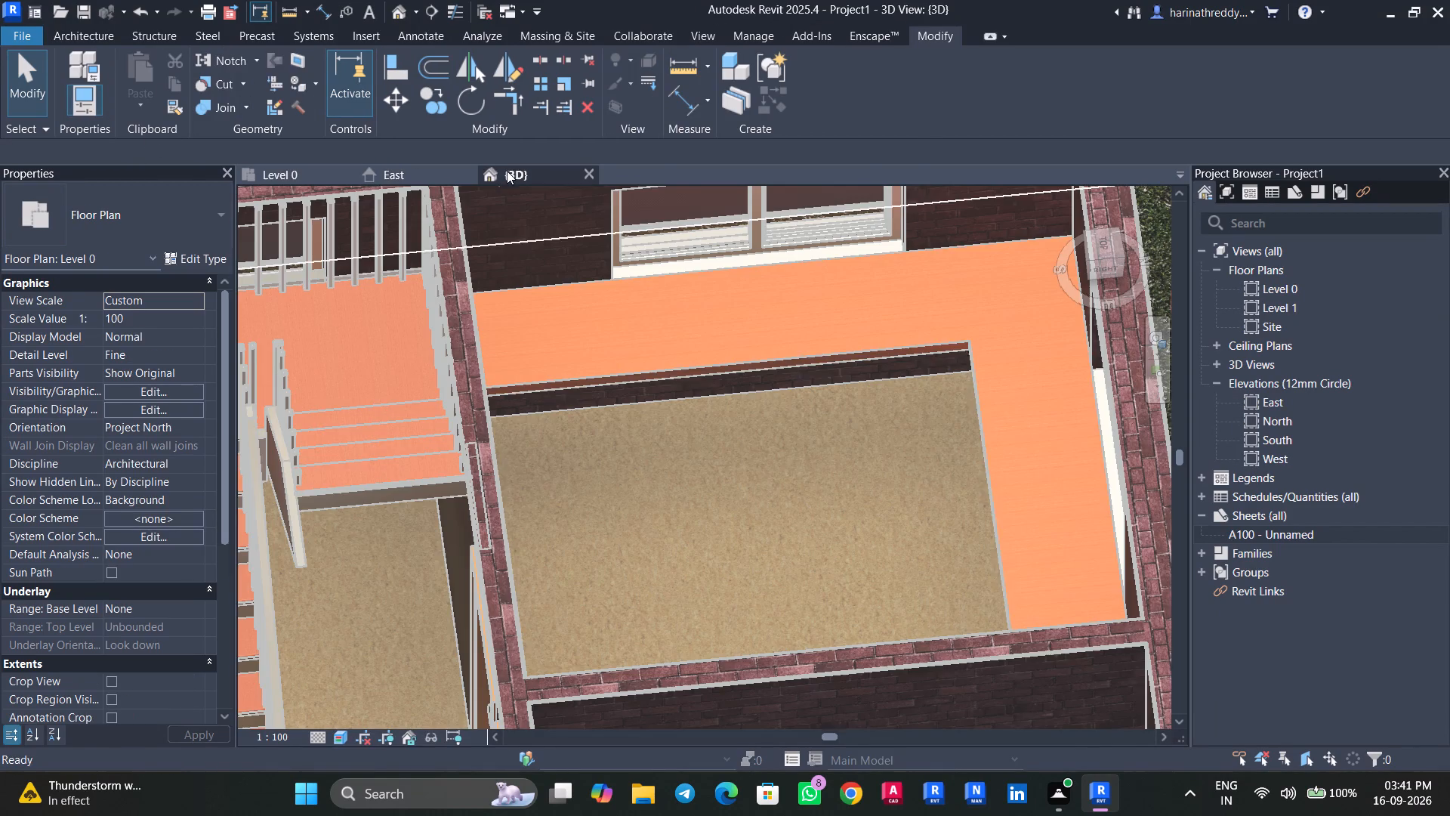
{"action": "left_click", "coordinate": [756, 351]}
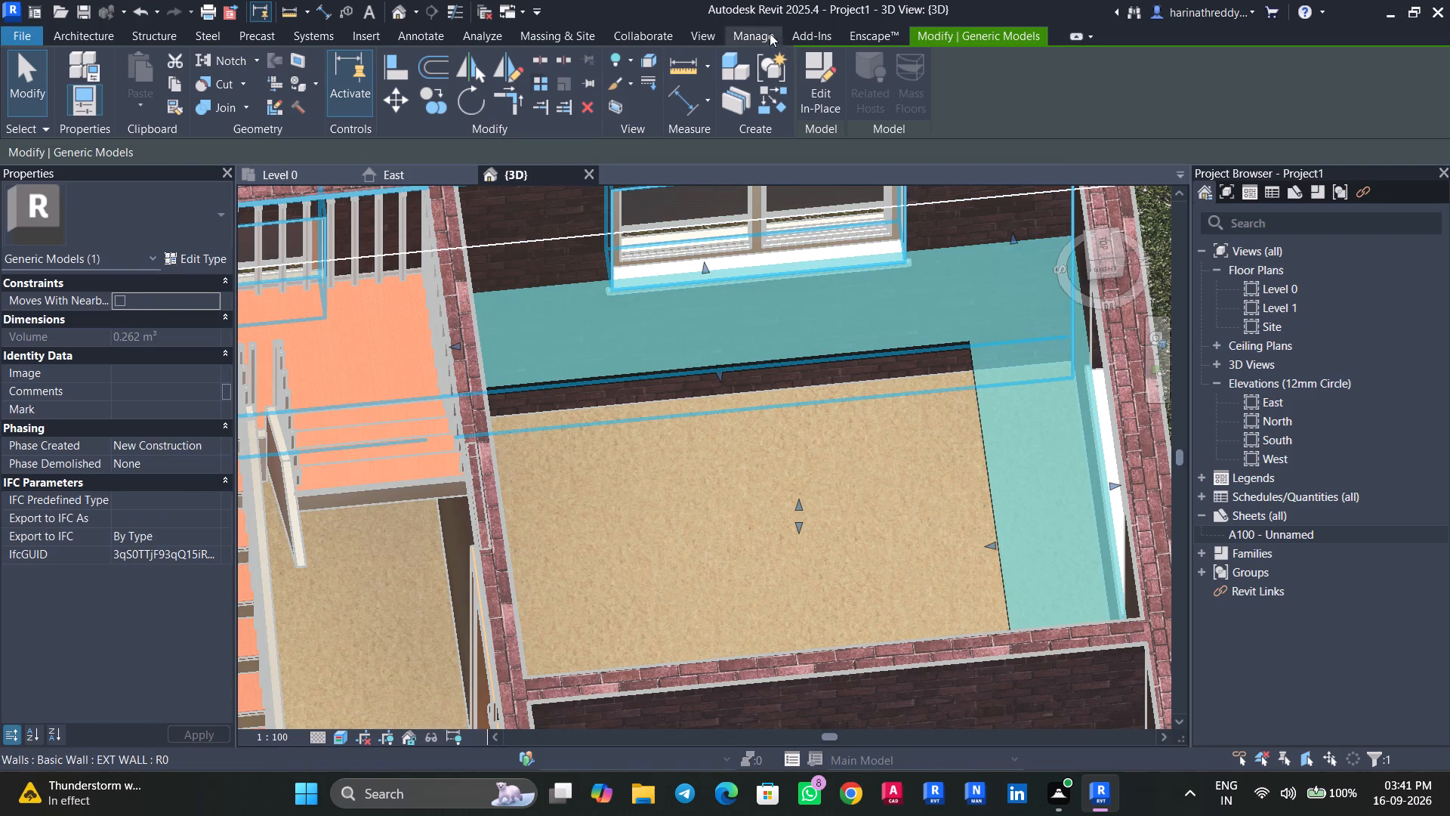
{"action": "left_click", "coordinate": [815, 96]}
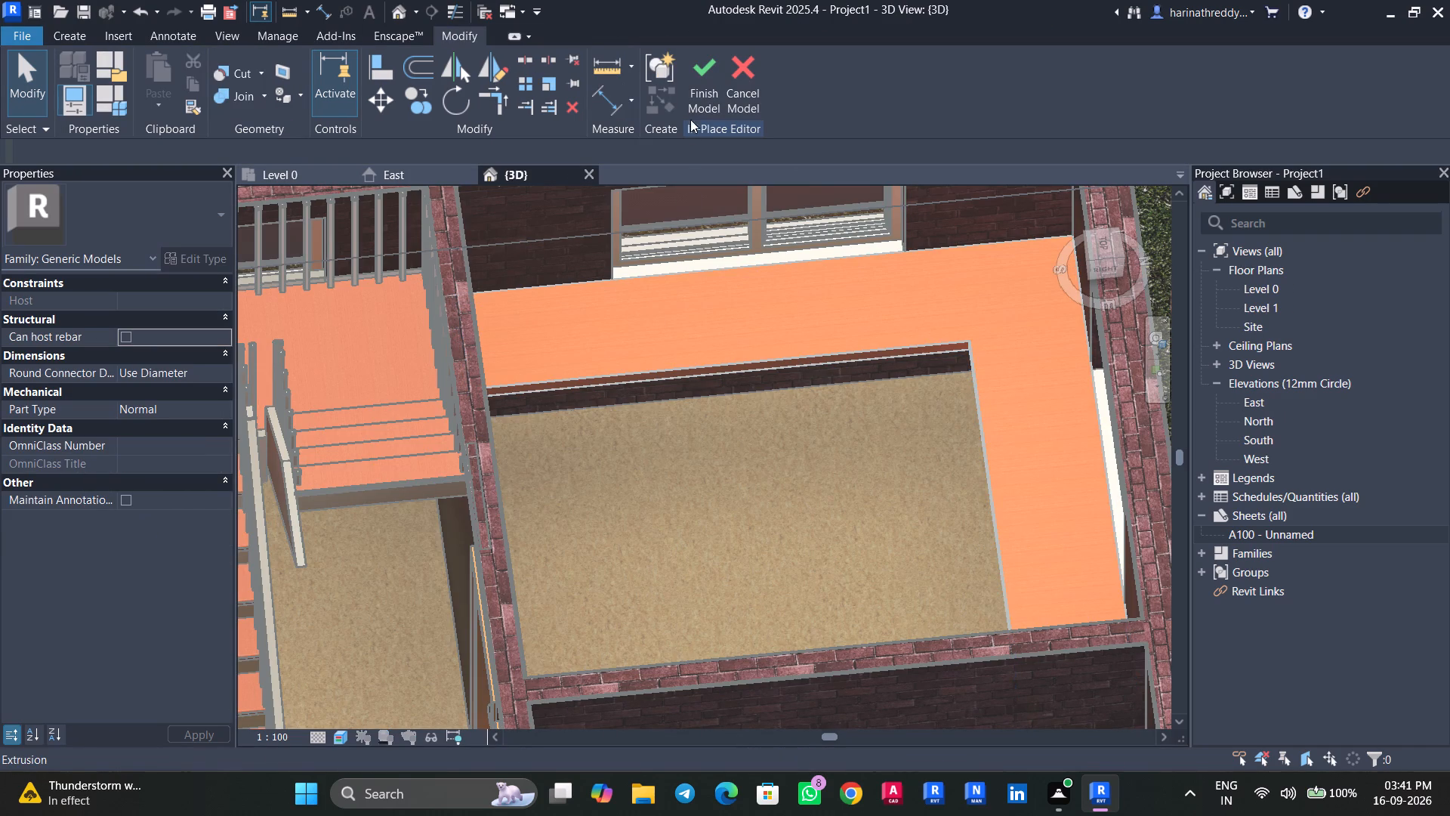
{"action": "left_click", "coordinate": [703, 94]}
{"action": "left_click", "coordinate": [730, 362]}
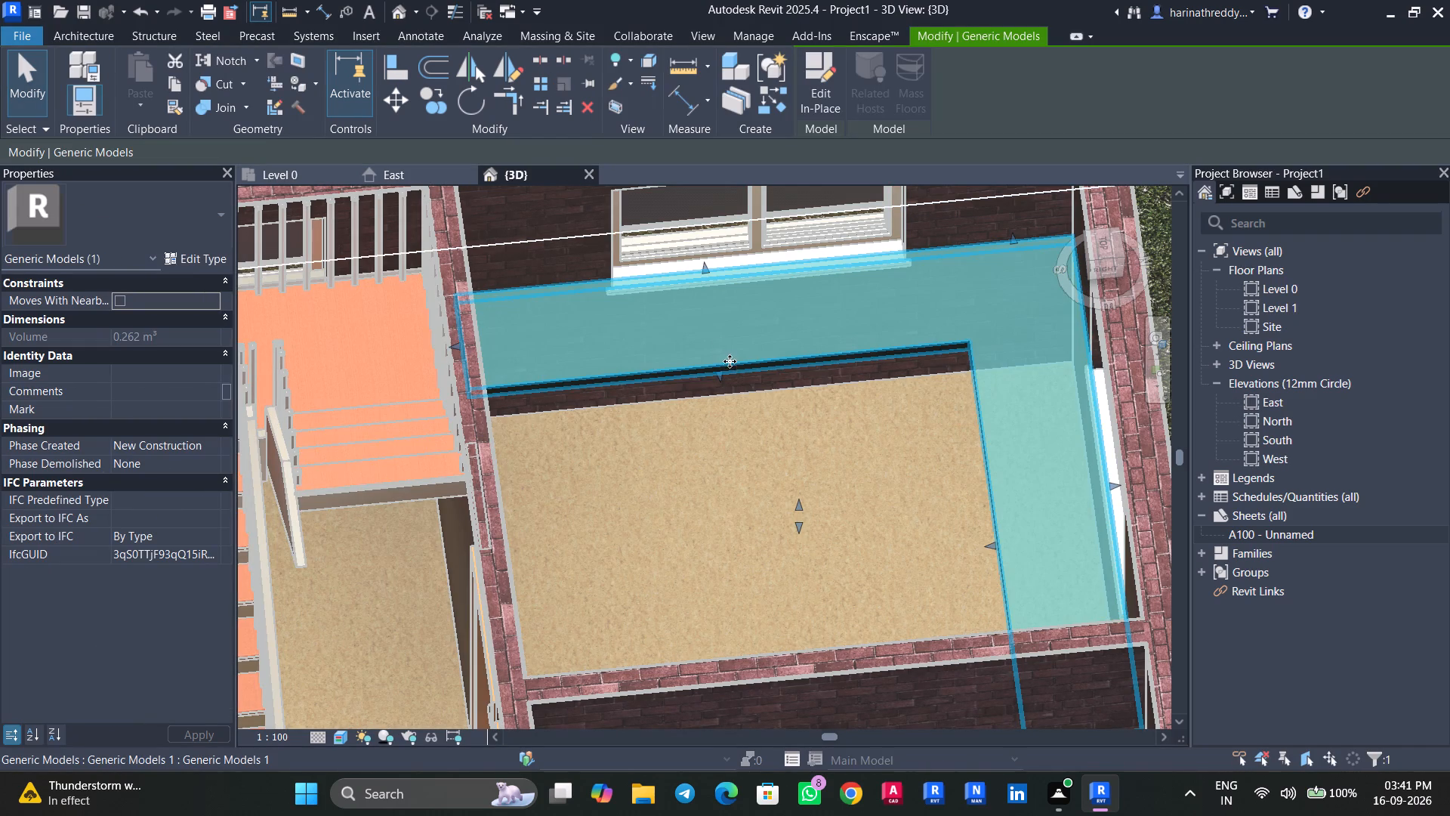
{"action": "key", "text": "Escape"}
Create a new in-place component in the Generic Models category, keeping the default name.
{"action": "left_click", "coordinate": [116, 39]}
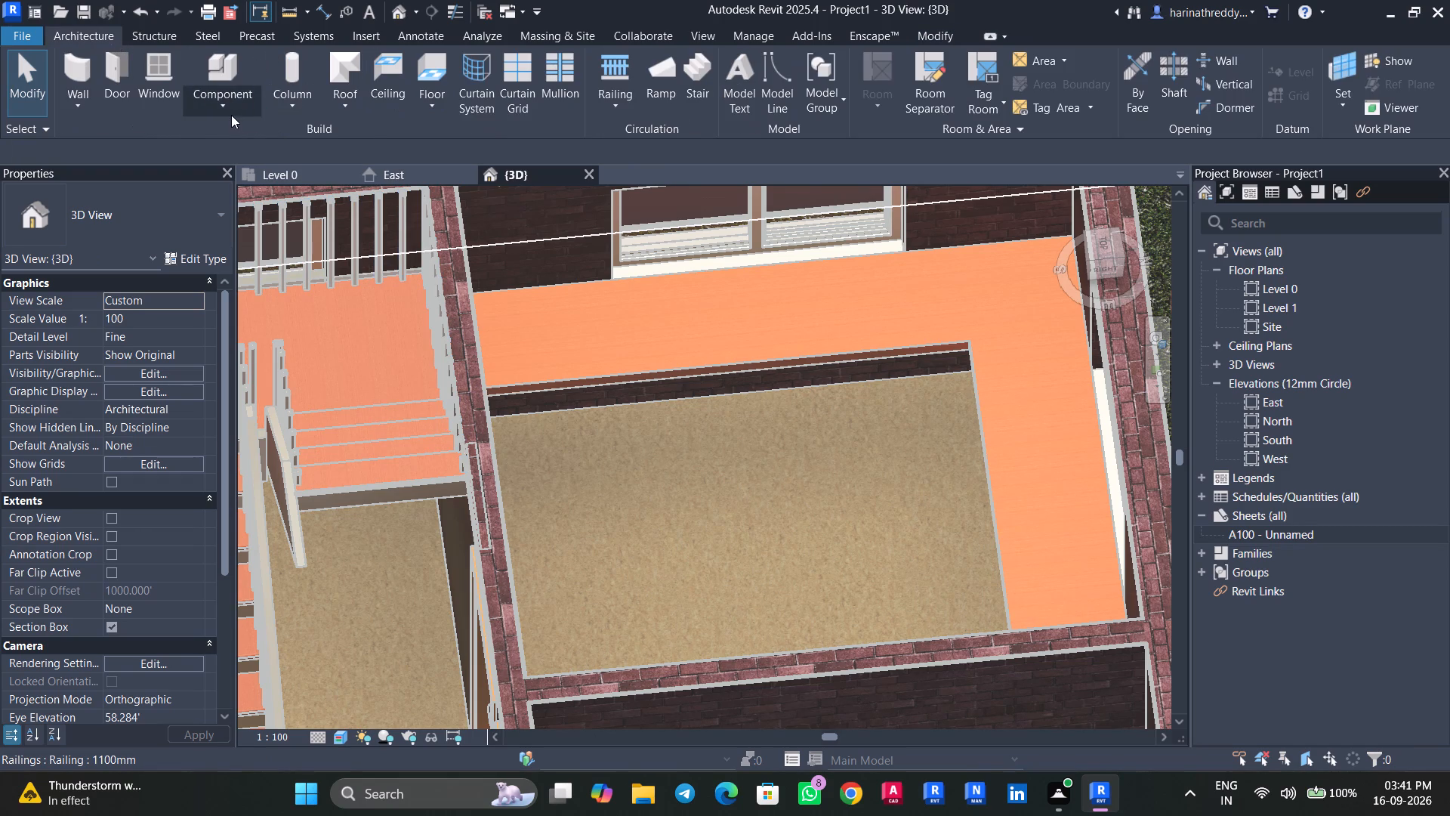
{"action": "left_click", "coordinate": [231, 115]}
{"action": "left_click", "coordinate": [251, 183]}
{"action": "scroll", "coordinate": [652, 372], "scroll_direction": "down", "scroll_amount": 2}
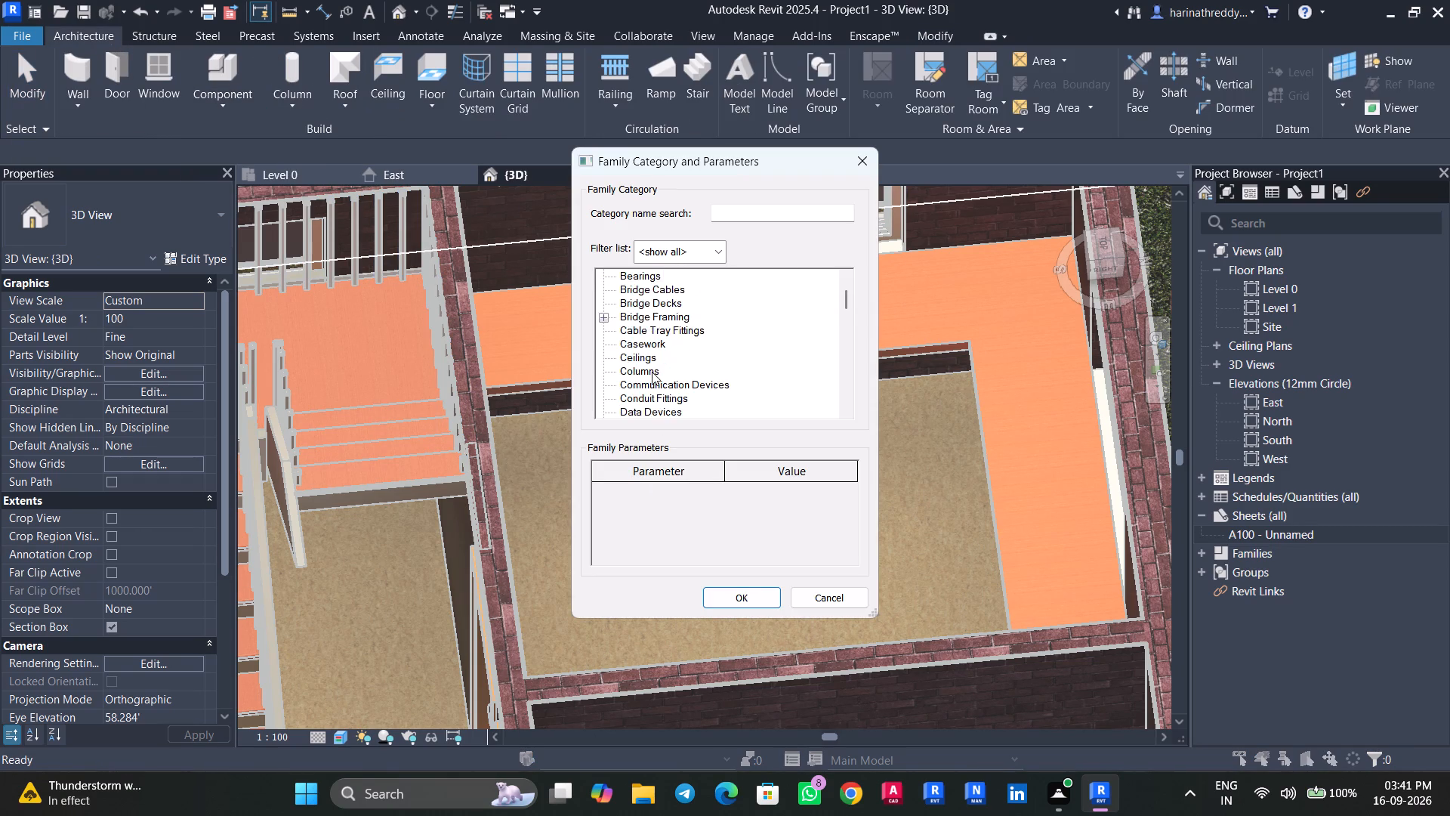
{"action": "scroll", "coordinate": [652, 372], "scroll_direction": "down", "scroll_amount": 6}
{"action": "left_click", "coordinate": [651, 350]}
{"action": "key", "text": "g"}
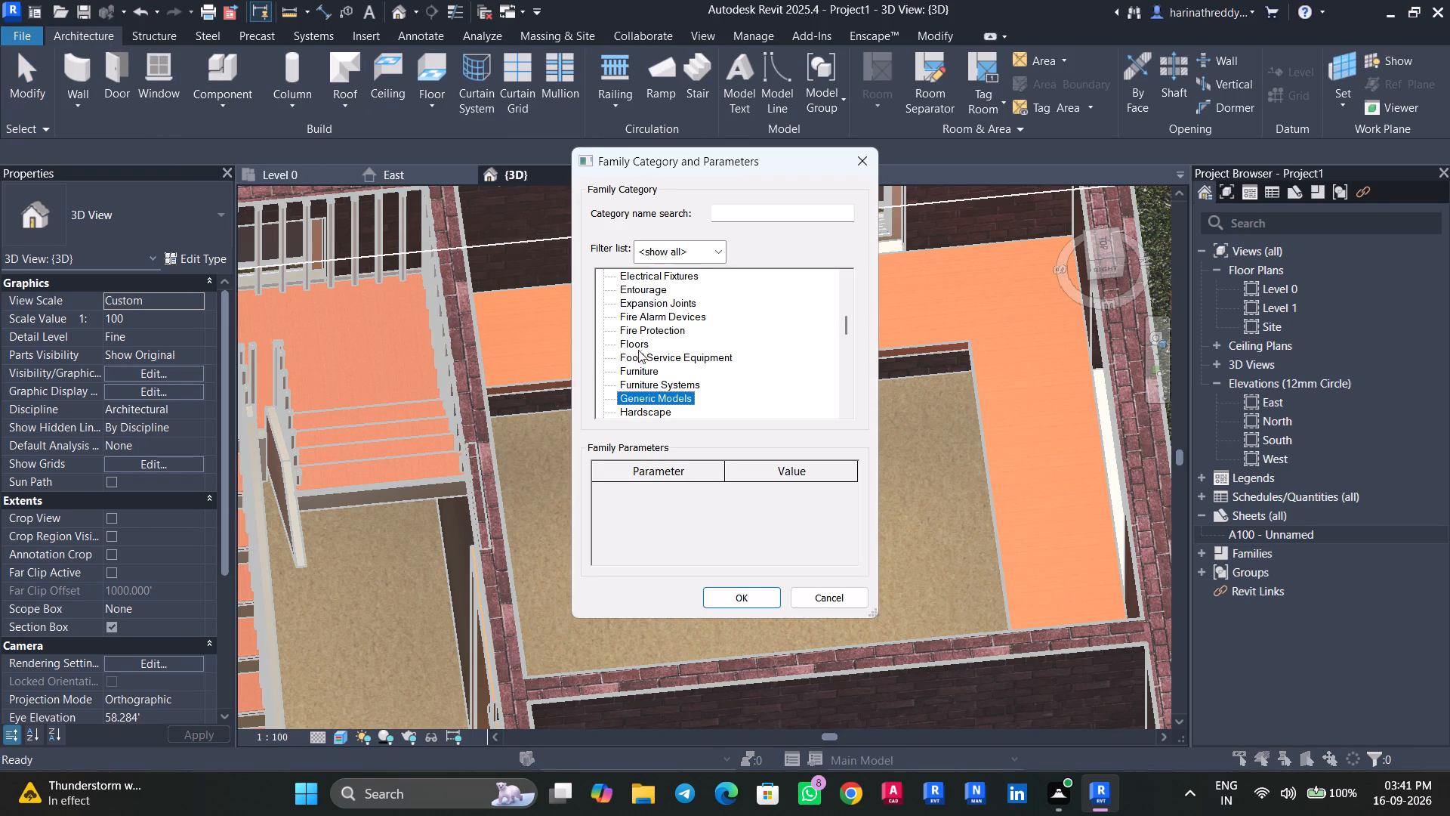
{"action": "left_click", "coordinate": [740, 594]}
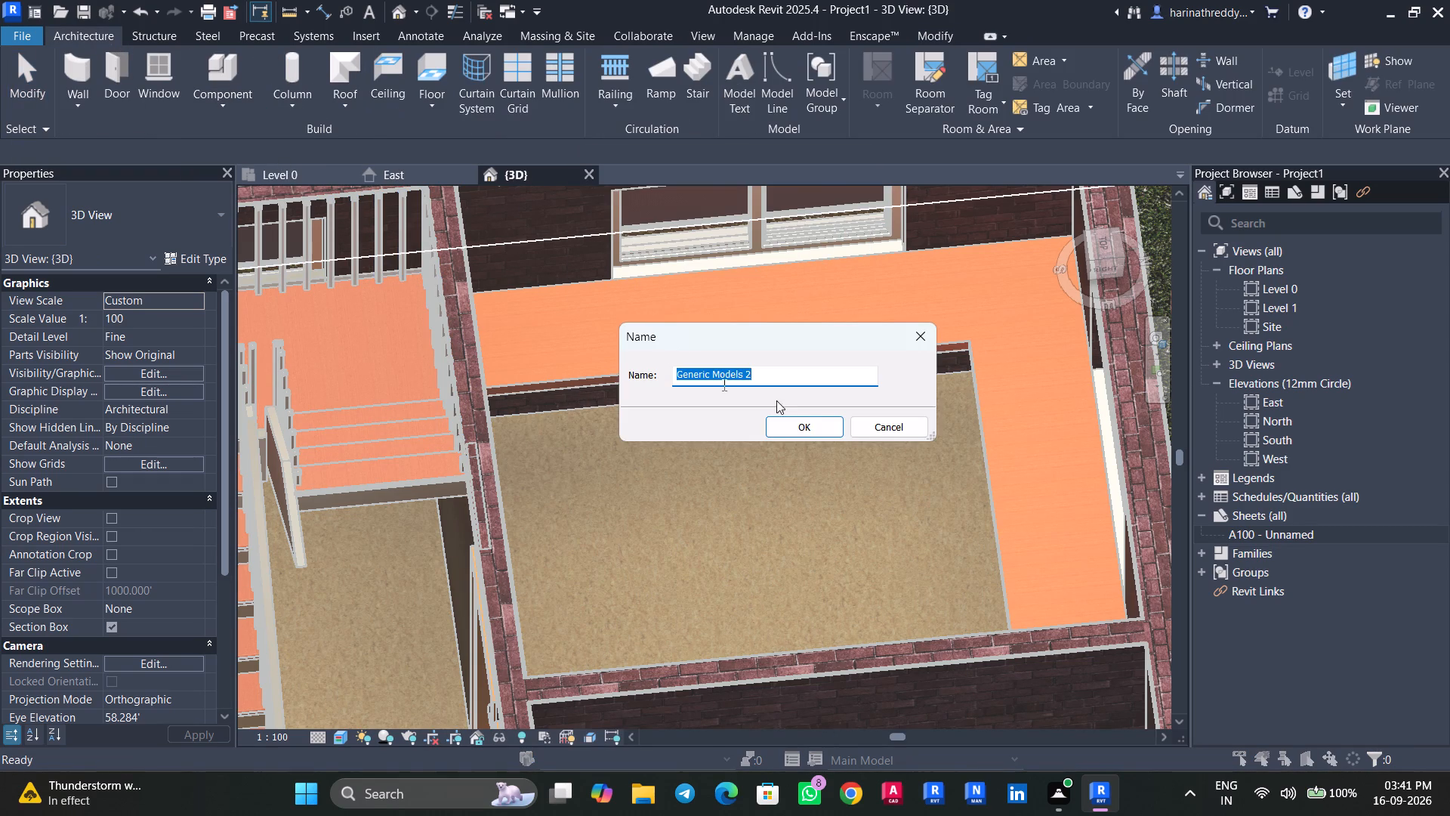
{"action": "left_click", "coordinate": [799, 429]}
Start an extrusion in the Level 0 plan and sketch a rectangle about 3' long around the kitchen's two-burner stove symbol.
{"action": "left_click", "coordinate": [319, 175]}
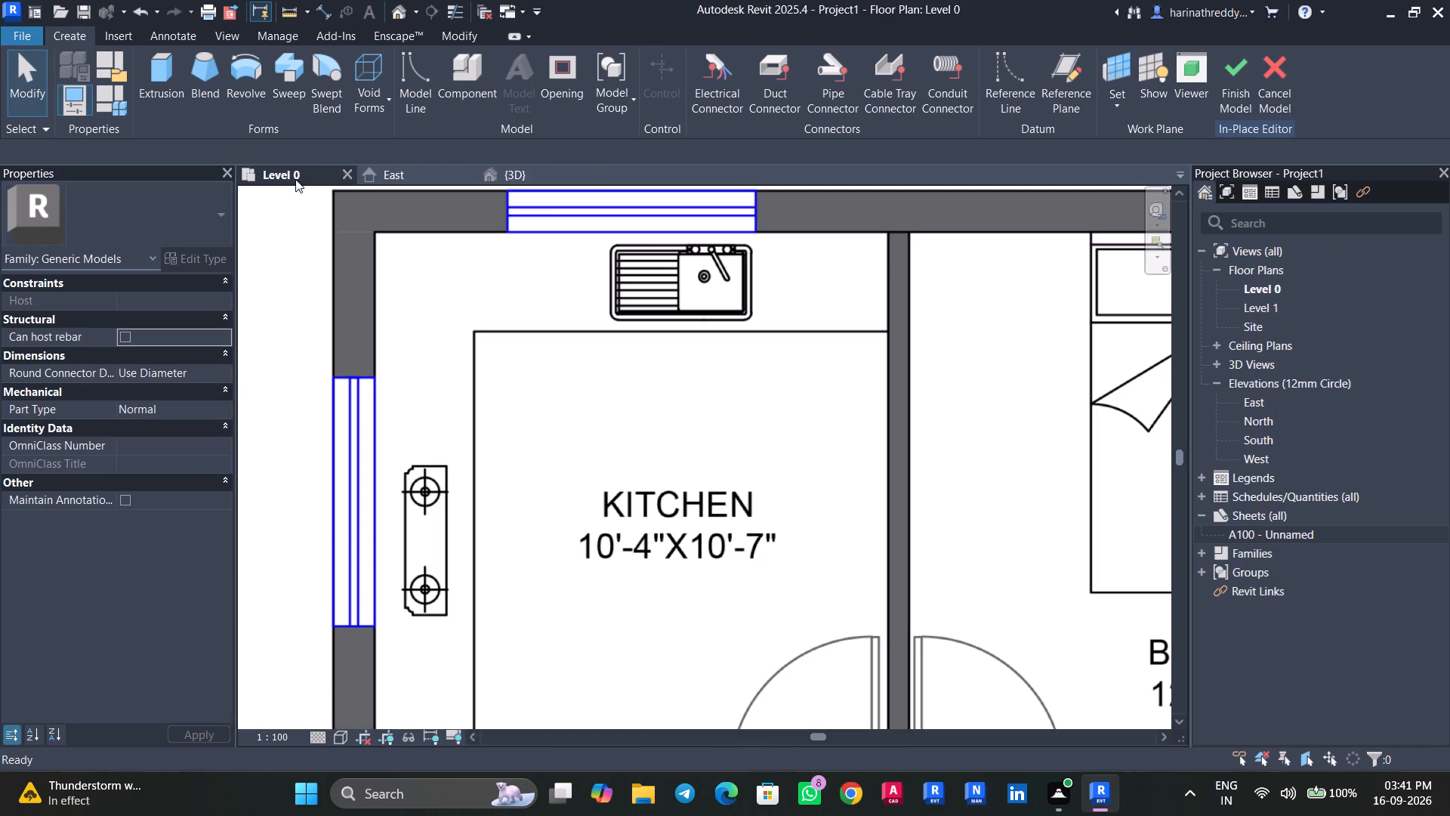
{"action": "scroll", "coordinate": [560, 306], "scroll_direction": "down", "scroll_amount": 3}
{"action": "middle_click_drag", "start_coordinate": [531, 412], "coordinate": [599, 203]}
{"action": "scroll", "coordinate": [509, 311], "scroll_direction": "up", "scroll_amount": 9}
{"action": "middle_click_drag", "start_coordinate": [580, 268], "coordinate": [563, 515]}
{"action": "left_click", "coordinate": [162, 56]}
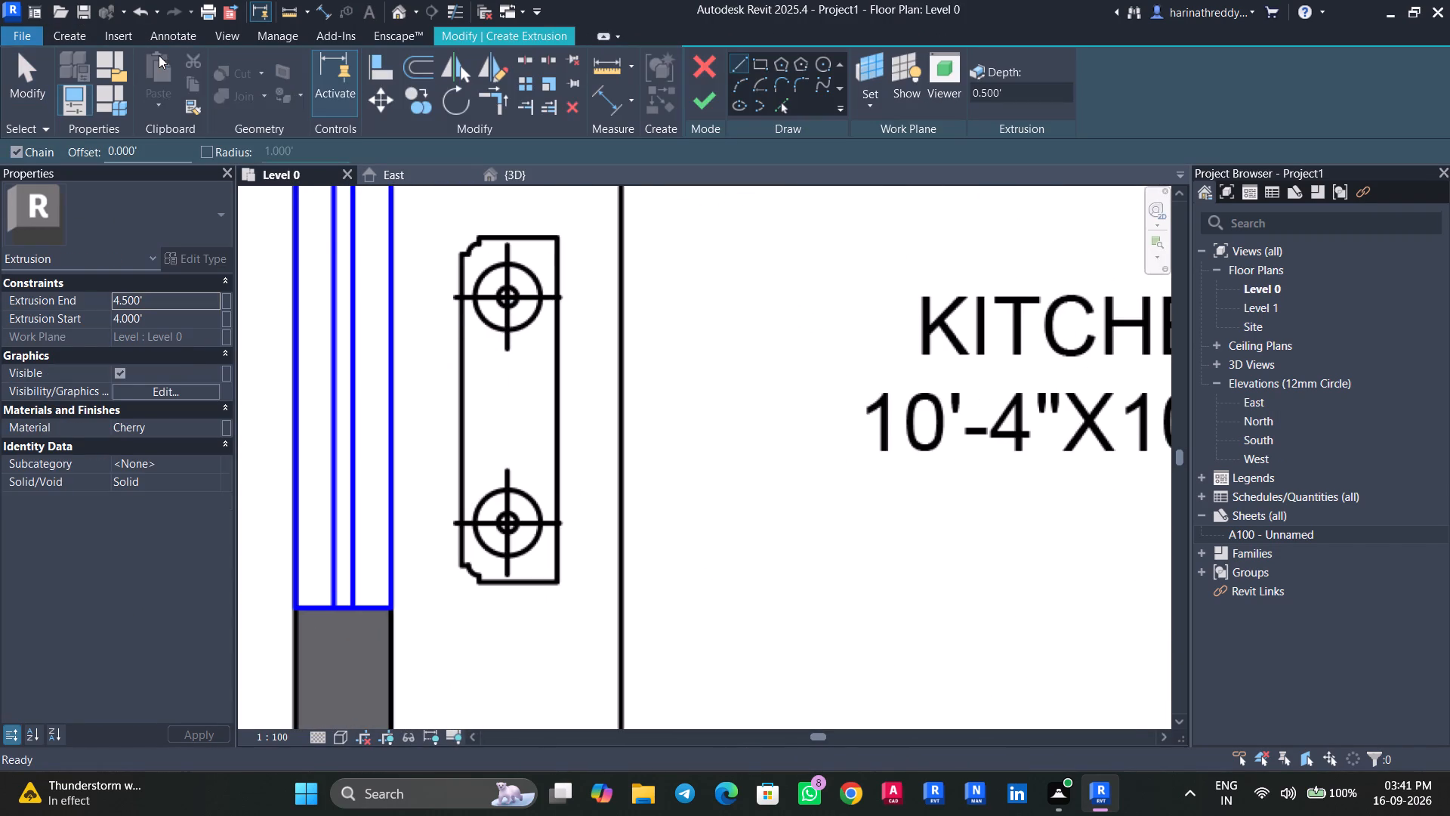
{"action": "left_click", "coordinate": [759, 55]}
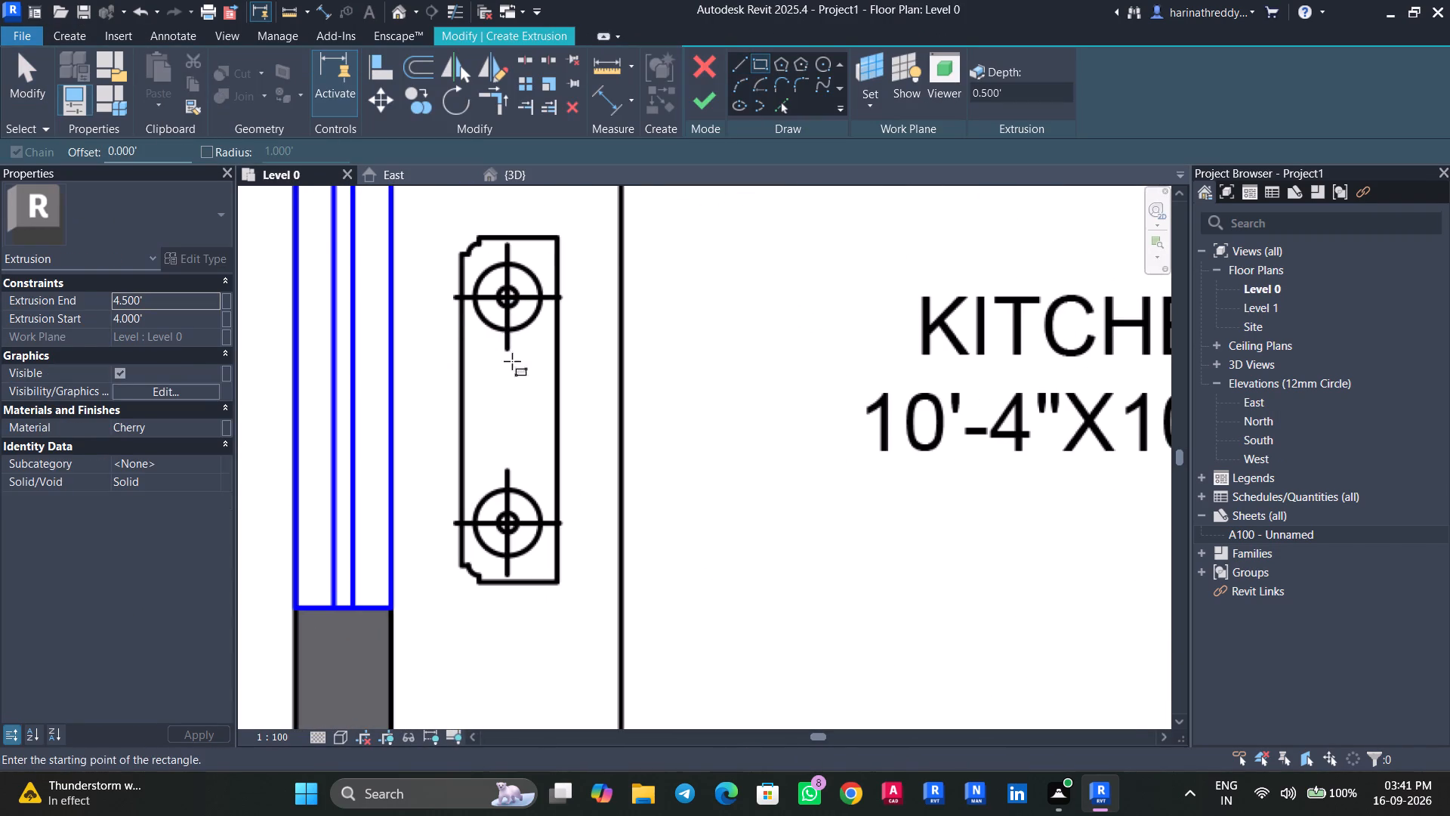
{"action": "left_click", "coordinate": [557, 582]}
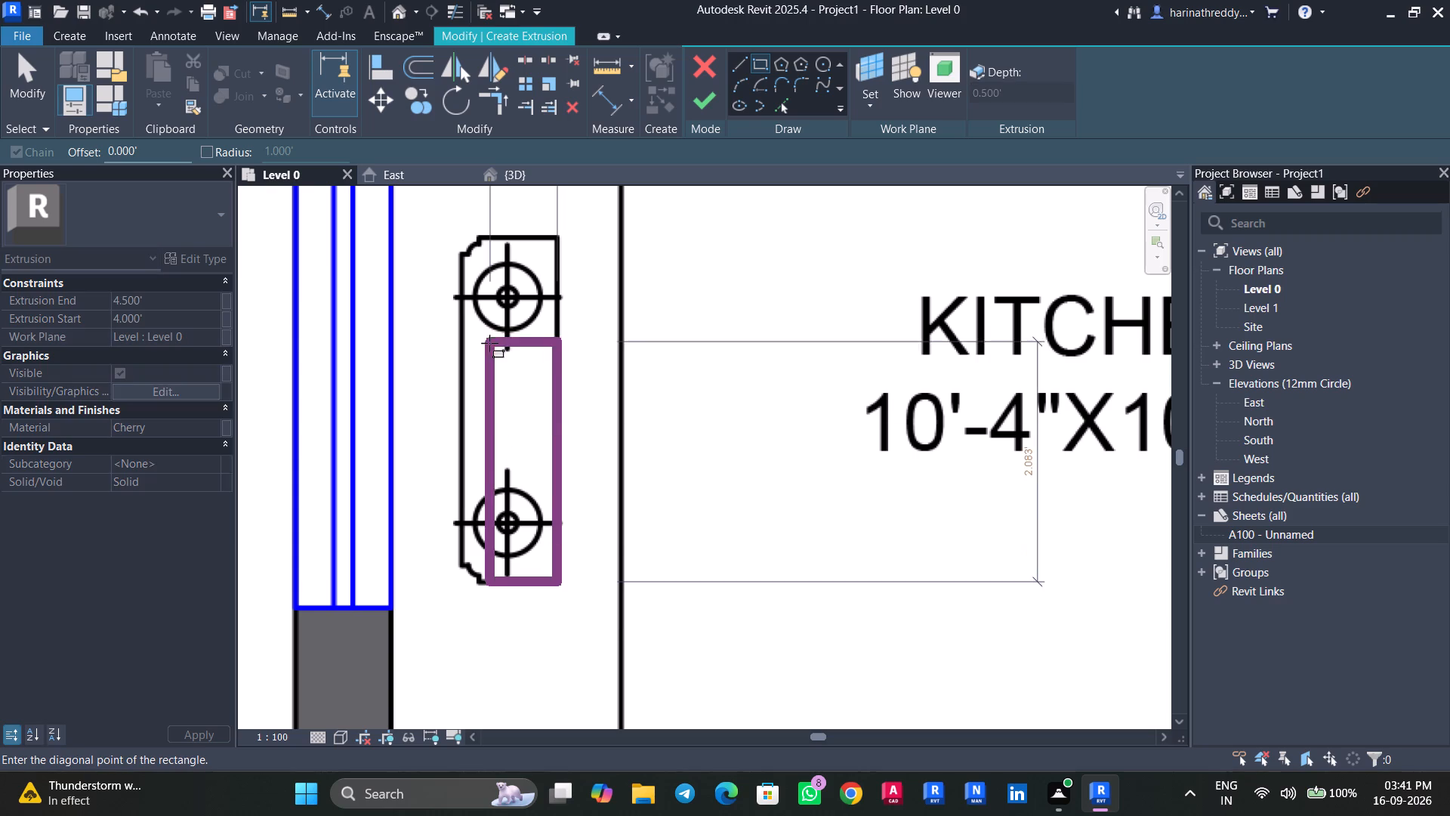
{"action": "left_click", "coordinate": [456, 233]}
{"action": "key", "text": "Escape"}
{"action": "key", "text": "Escape"}
{"action": "key", "text": "Escape"}
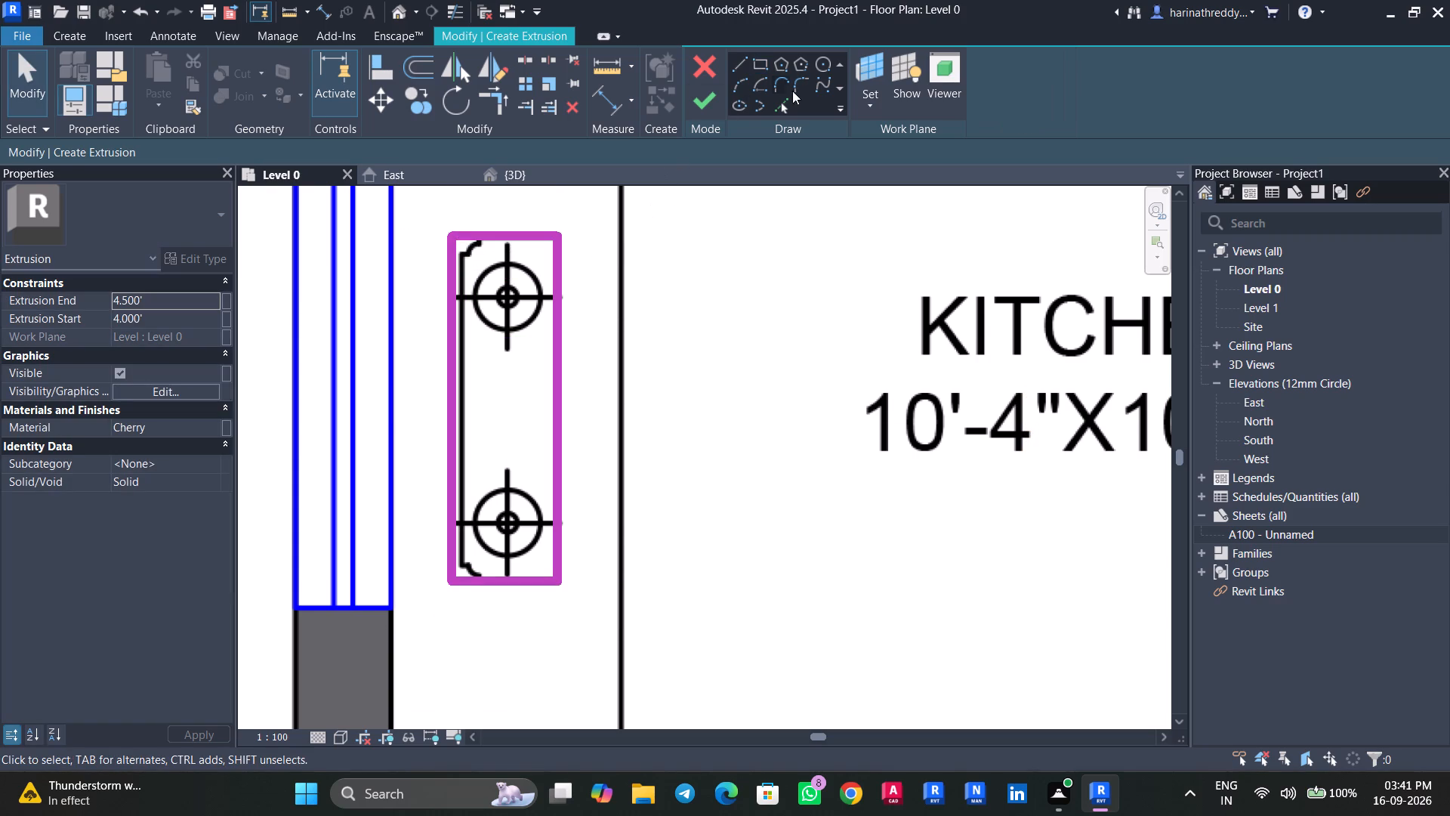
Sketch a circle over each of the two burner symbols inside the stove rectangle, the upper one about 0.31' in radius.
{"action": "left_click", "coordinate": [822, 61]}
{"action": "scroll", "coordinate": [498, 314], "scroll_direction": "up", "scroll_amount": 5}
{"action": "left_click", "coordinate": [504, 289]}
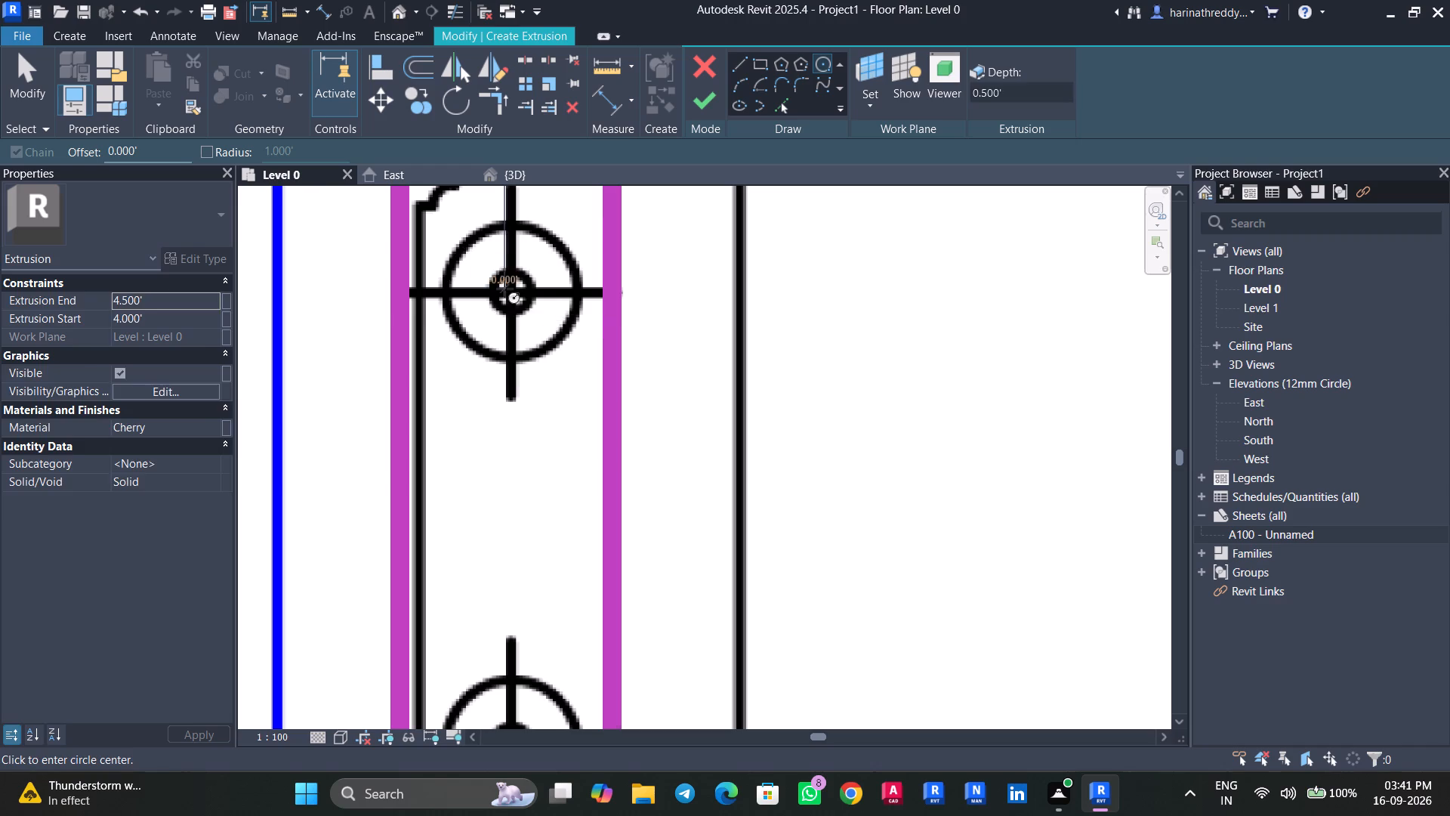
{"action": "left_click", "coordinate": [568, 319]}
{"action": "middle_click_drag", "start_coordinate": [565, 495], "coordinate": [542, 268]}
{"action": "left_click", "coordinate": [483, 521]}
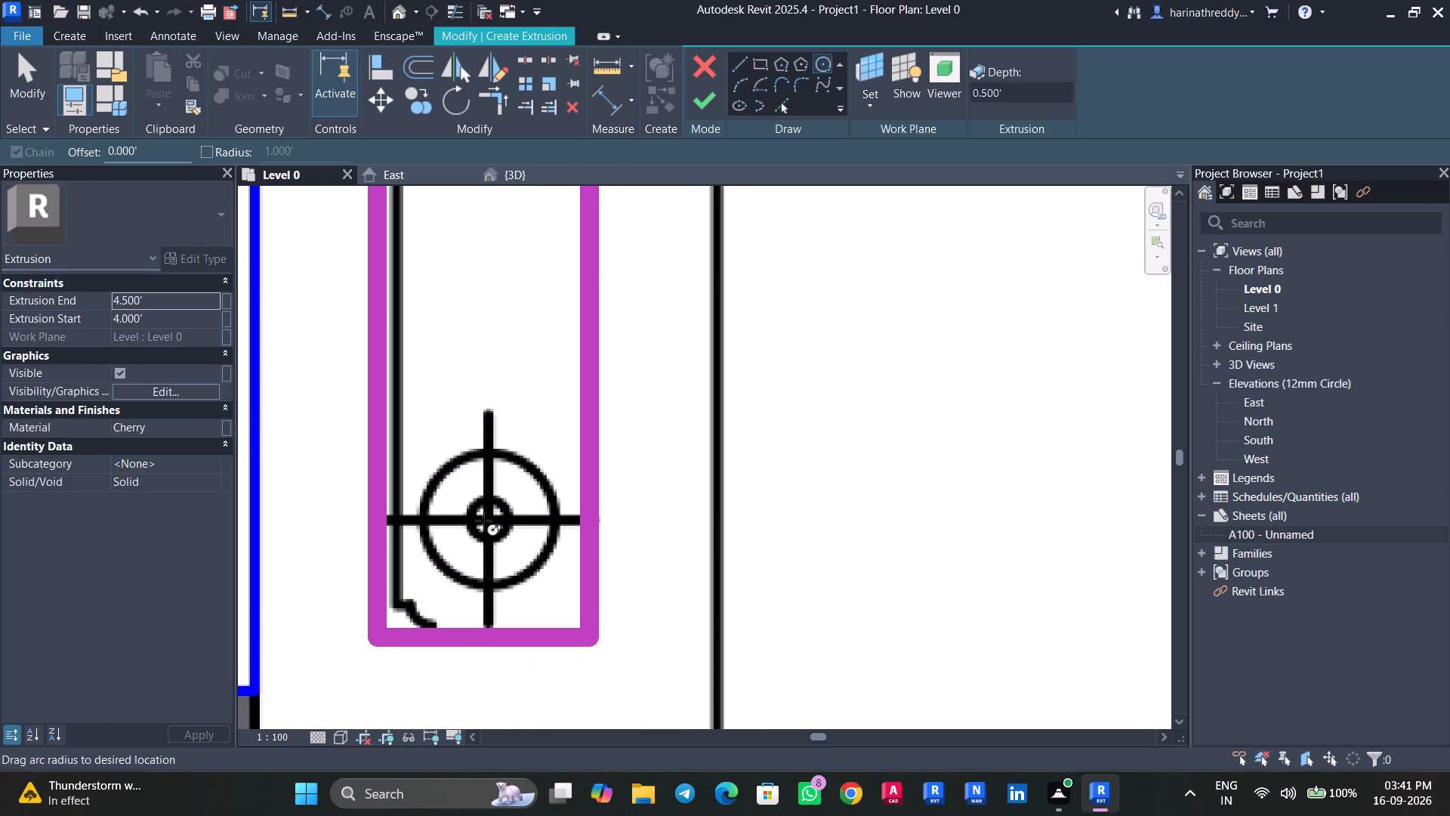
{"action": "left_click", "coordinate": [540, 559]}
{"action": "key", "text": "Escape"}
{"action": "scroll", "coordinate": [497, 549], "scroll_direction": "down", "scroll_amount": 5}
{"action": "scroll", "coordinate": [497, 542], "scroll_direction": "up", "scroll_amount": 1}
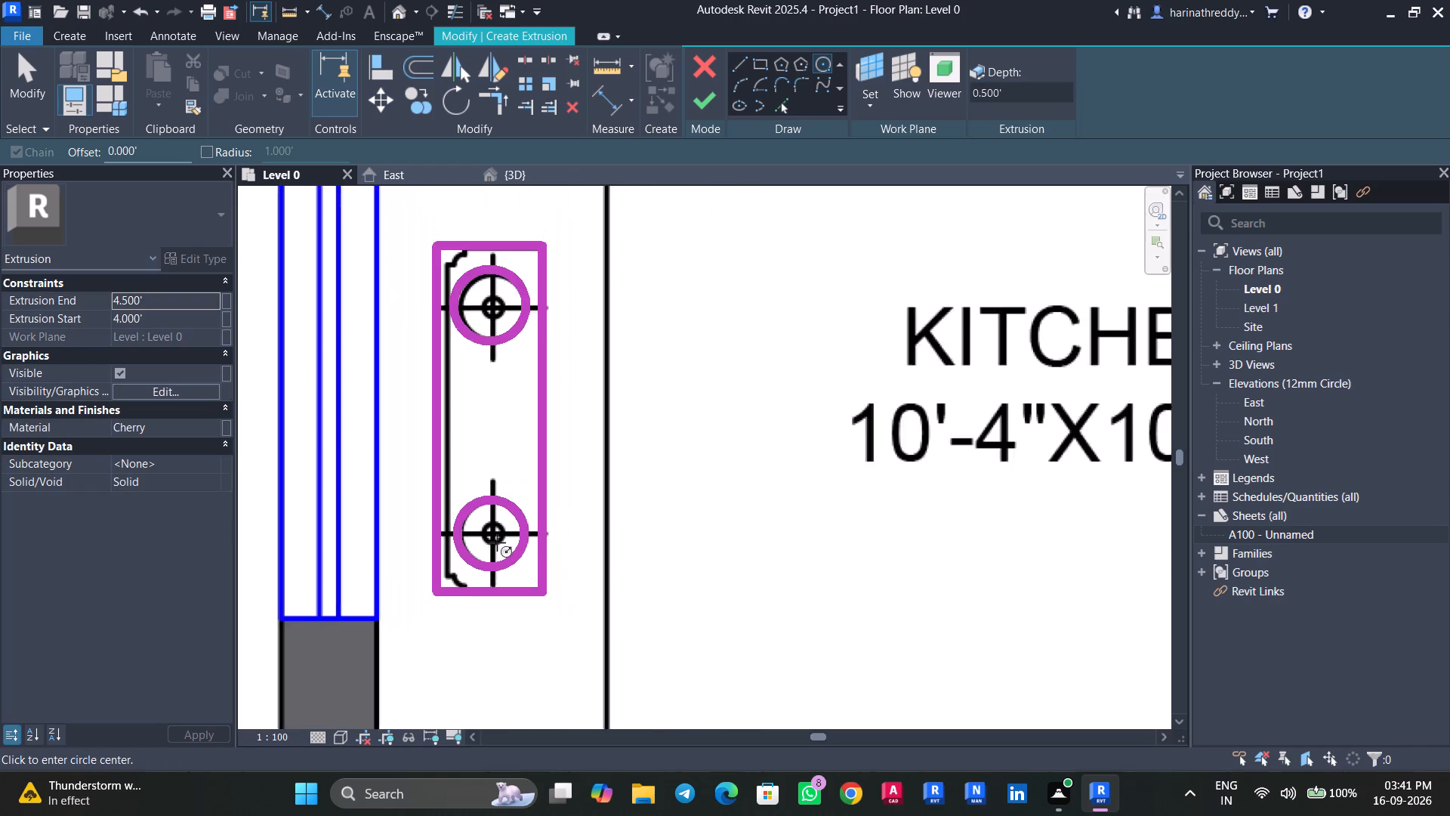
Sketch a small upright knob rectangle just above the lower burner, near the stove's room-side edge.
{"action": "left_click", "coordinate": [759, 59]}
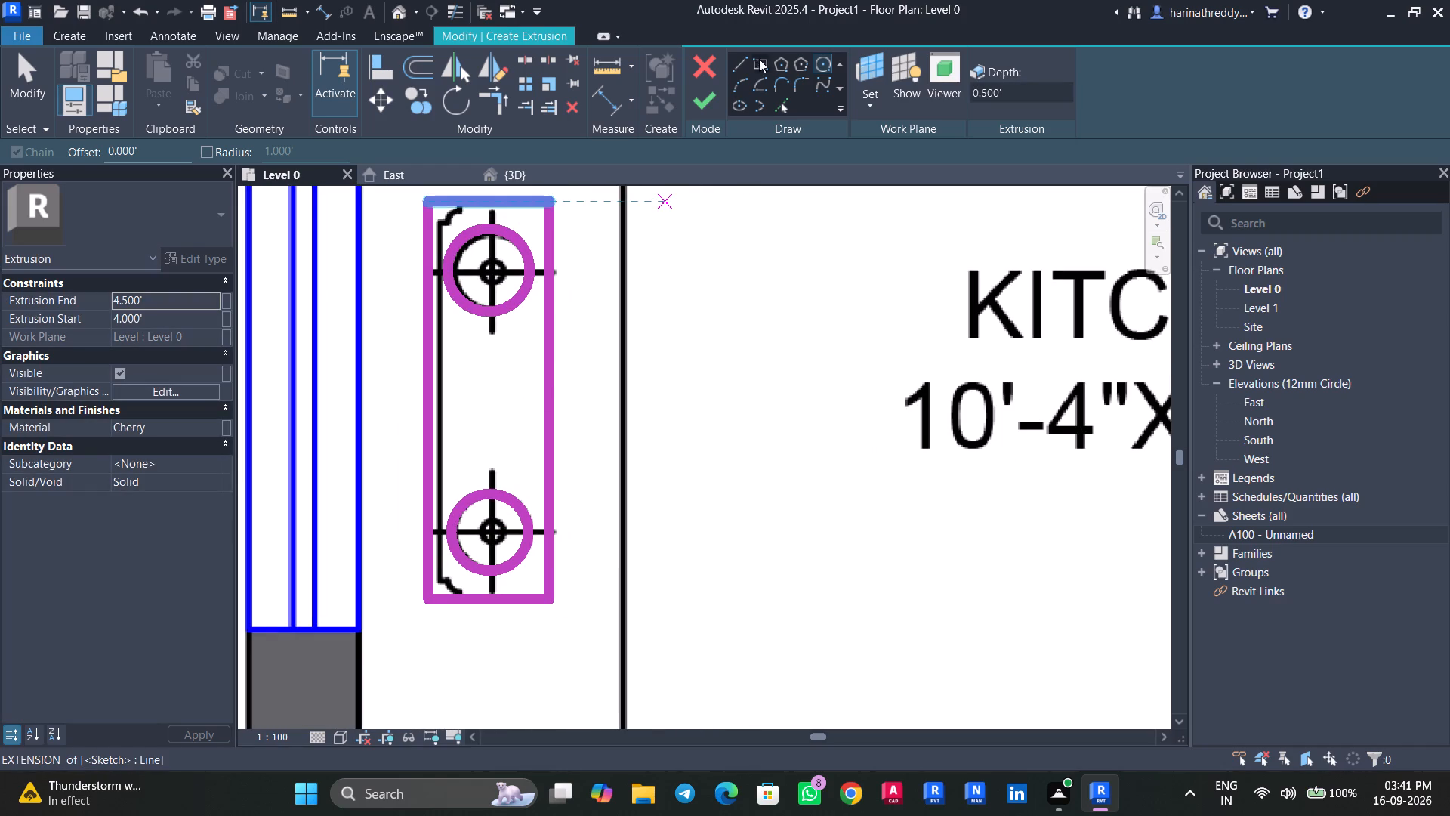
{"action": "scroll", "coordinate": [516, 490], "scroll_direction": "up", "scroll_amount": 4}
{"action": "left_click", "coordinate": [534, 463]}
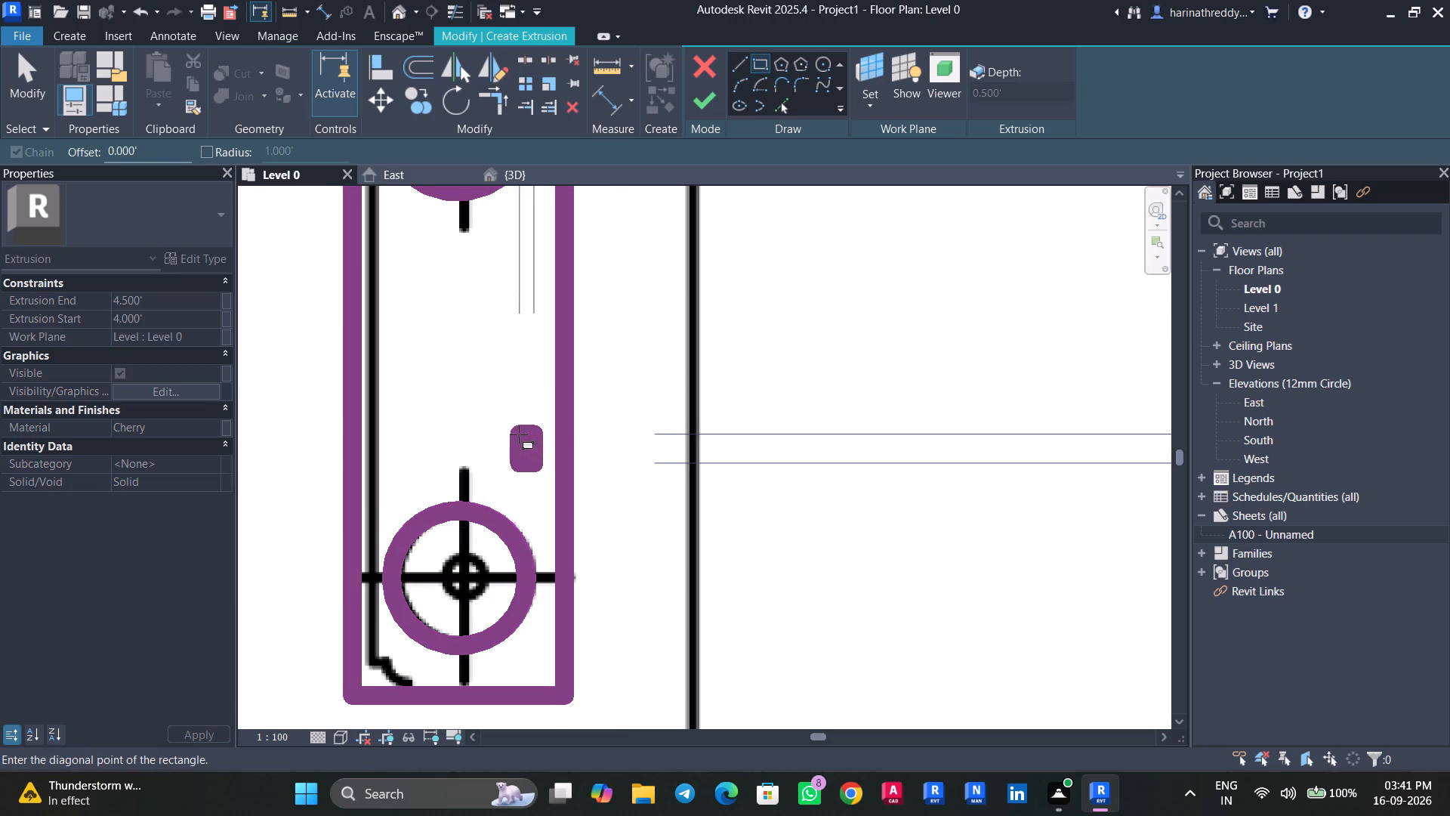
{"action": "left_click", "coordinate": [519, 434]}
Turn on thin line display.
{"action": "left_click", "coordinate": [452, 5]}
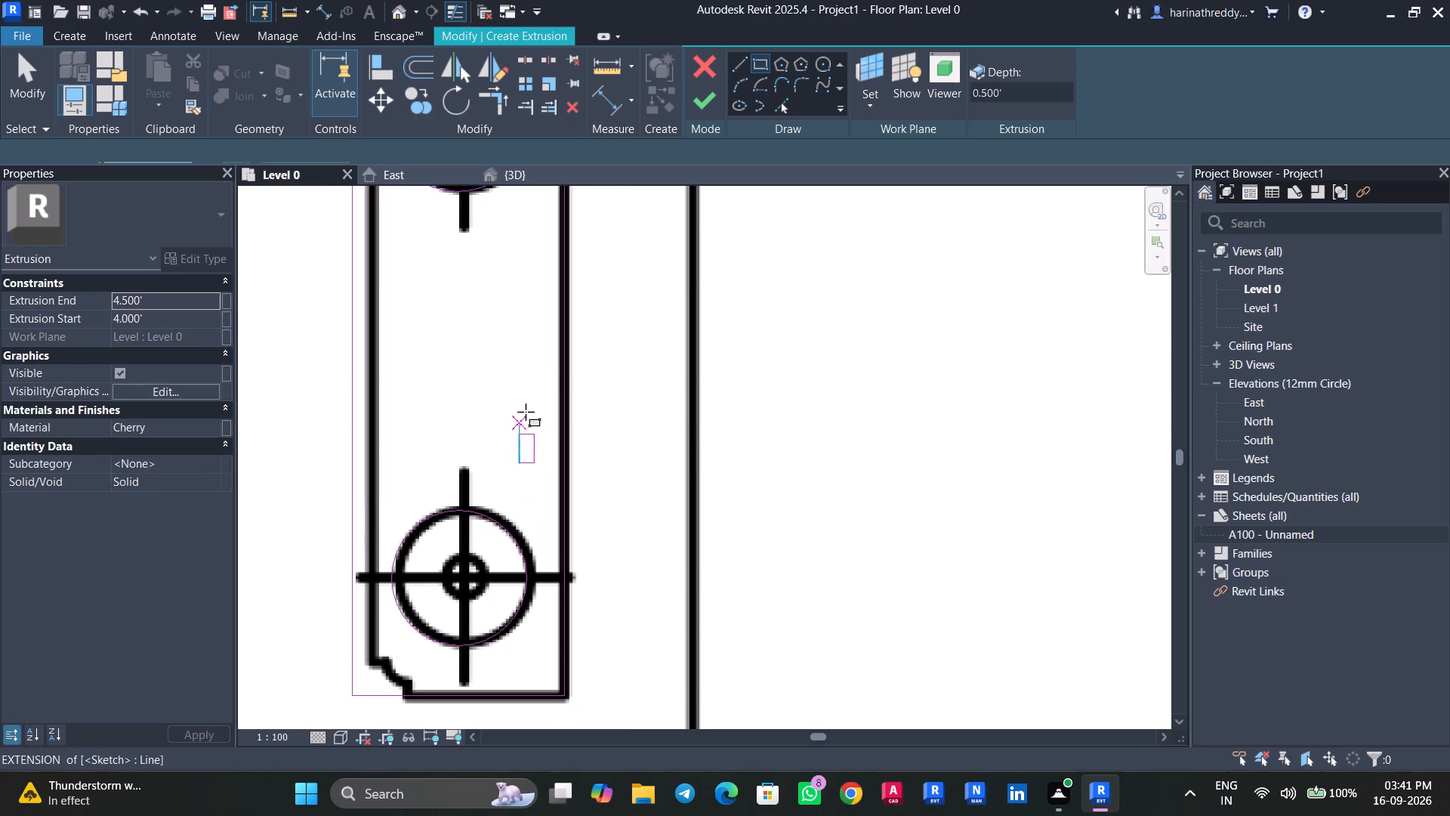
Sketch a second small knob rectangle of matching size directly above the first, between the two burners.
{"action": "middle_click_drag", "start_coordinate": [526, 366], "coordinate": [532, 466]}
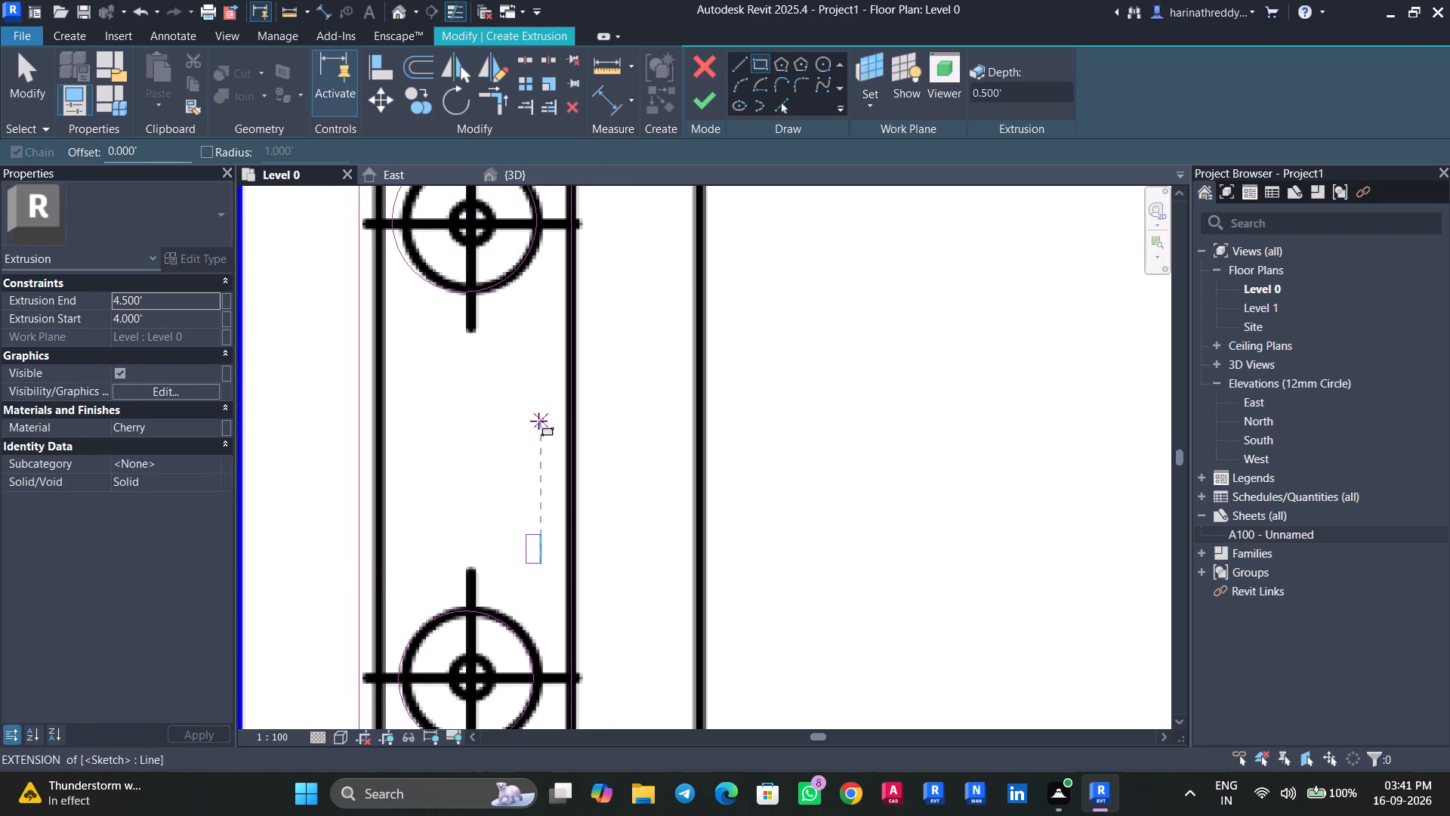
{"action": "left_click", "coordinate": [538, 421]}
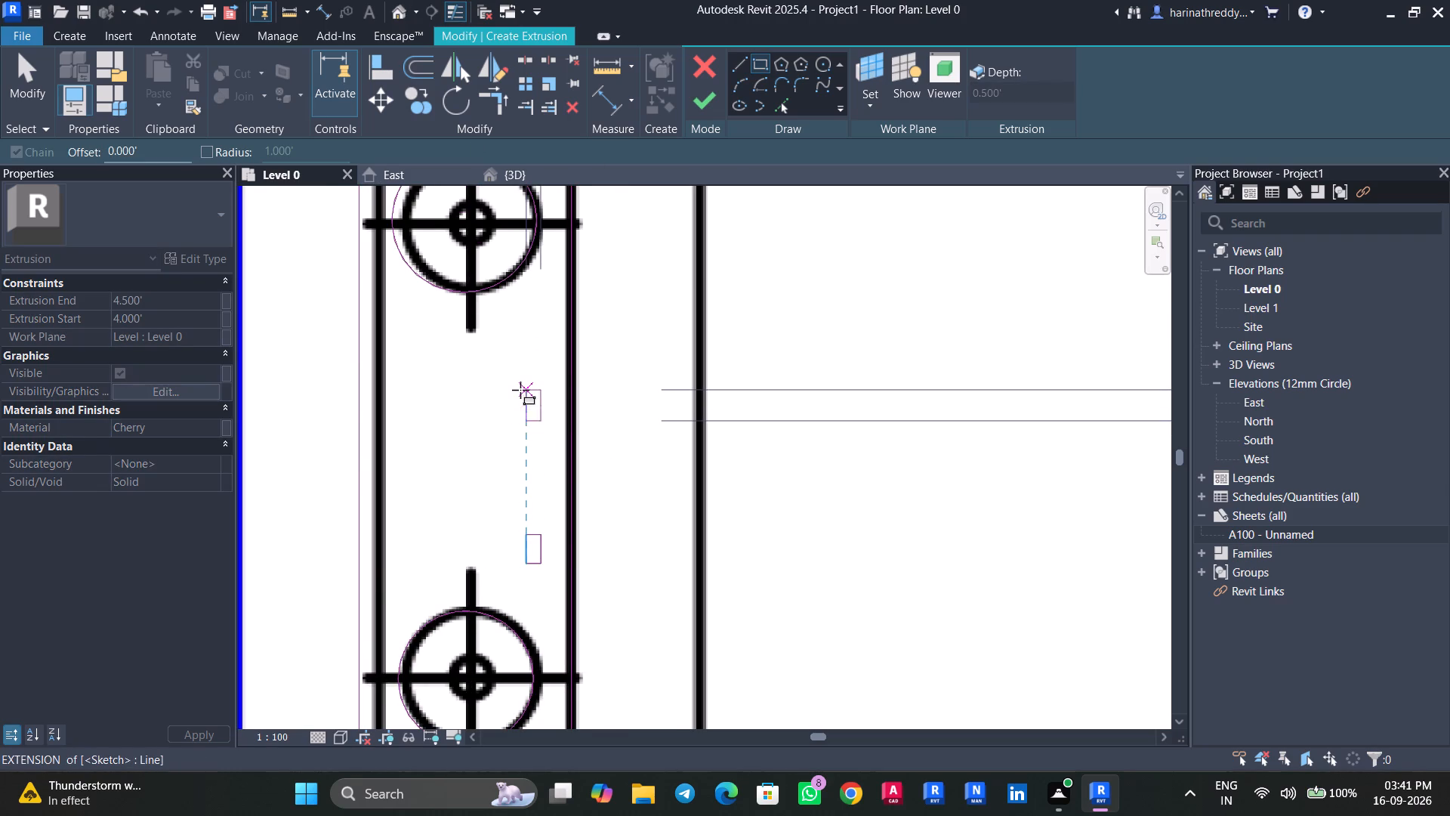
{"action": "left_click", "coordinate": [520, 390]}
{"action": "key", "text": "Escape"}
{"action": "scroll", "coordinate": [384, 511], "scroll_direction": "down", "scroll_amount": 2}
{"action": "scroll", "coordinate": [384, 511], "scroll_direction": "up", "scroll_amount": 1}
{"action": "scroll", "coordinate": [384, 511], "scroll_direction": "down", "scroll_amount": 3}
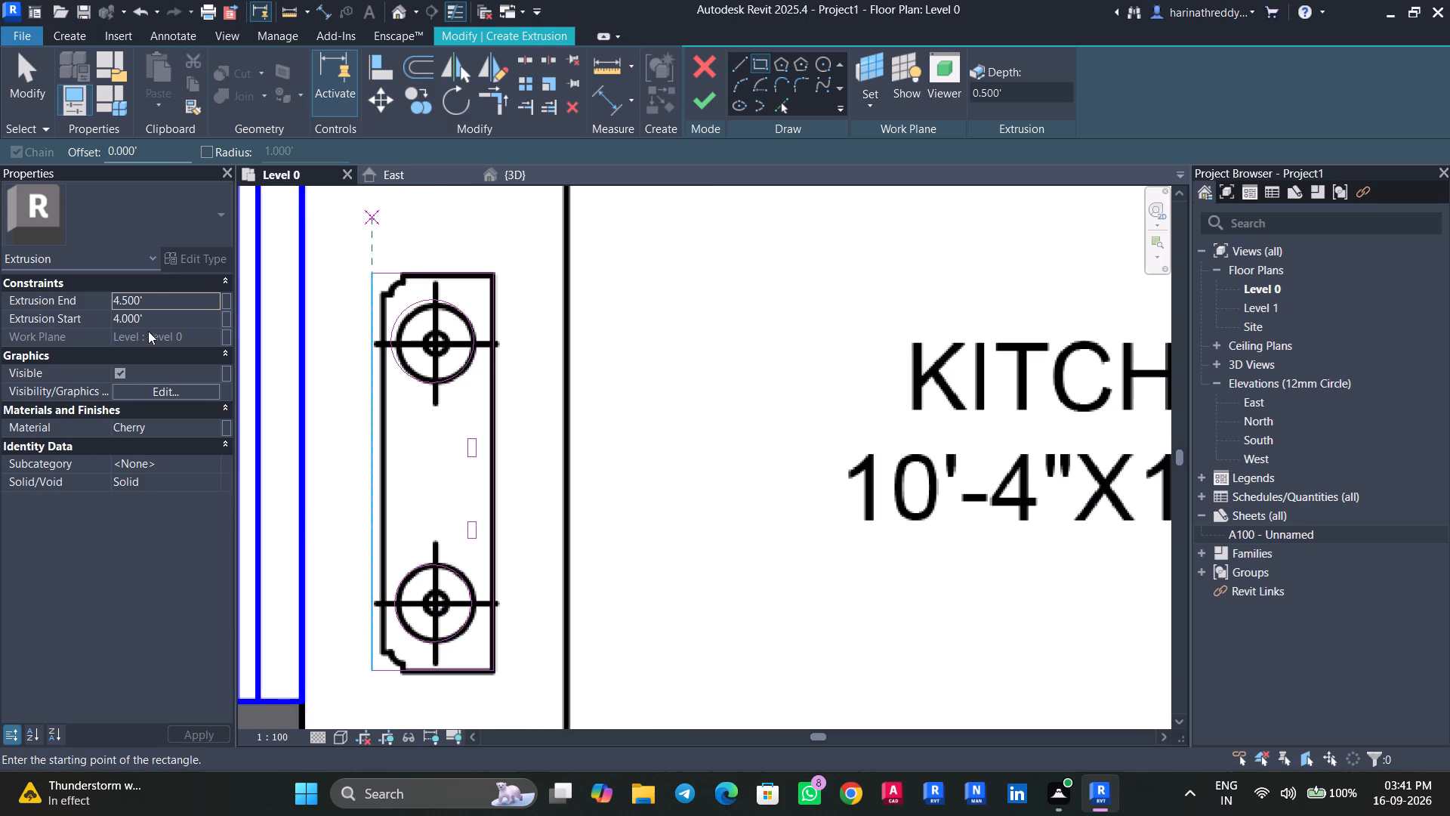
Set the stove extrusion's start to 4.25' and finish the sketch.
{"action": "left_click", "coordinate": [157, 313]}
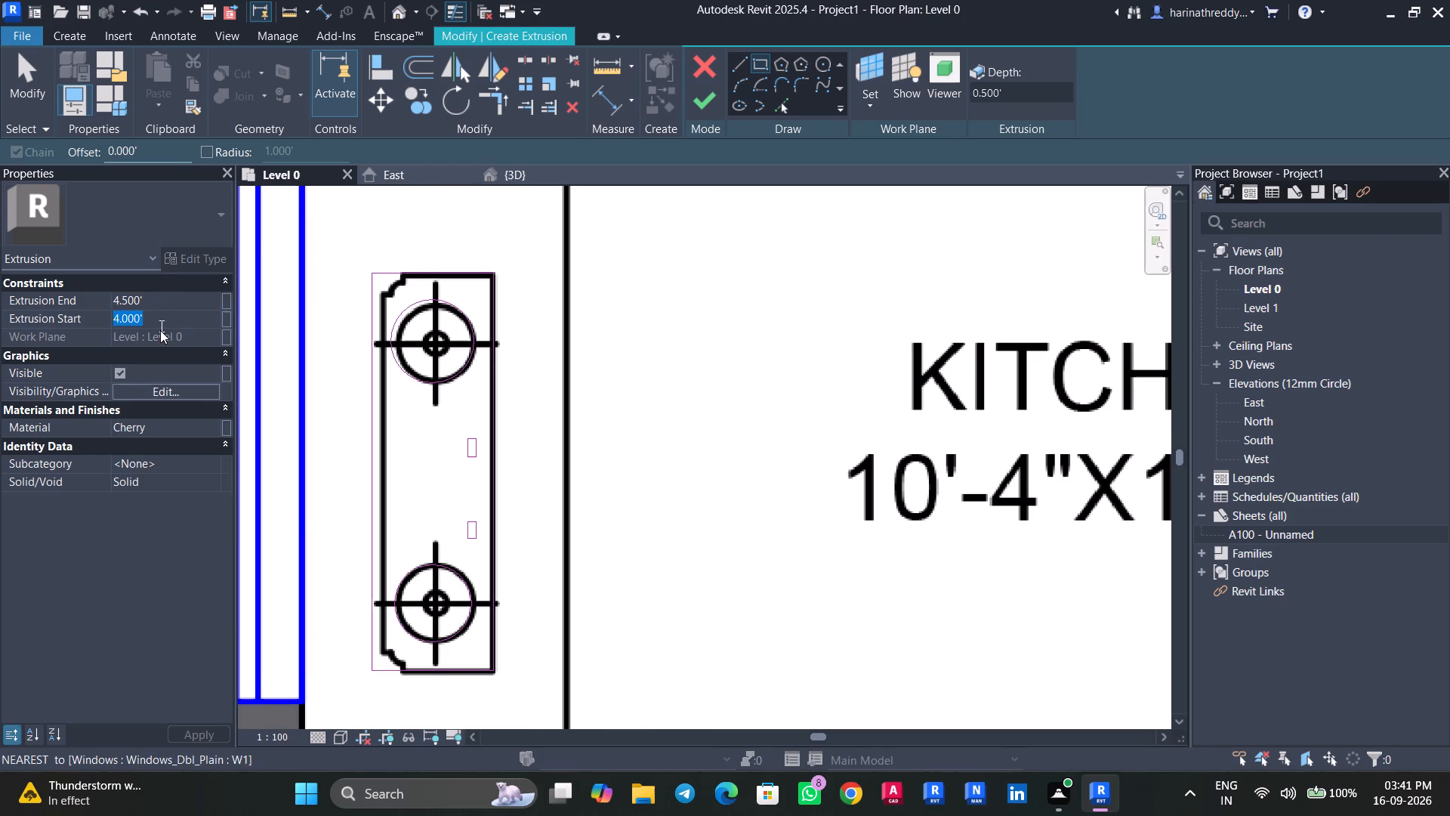
{"action": "key", "text": "4"}
{"action": "key", "text": "period"}
{"action": "type", "text": "25"}
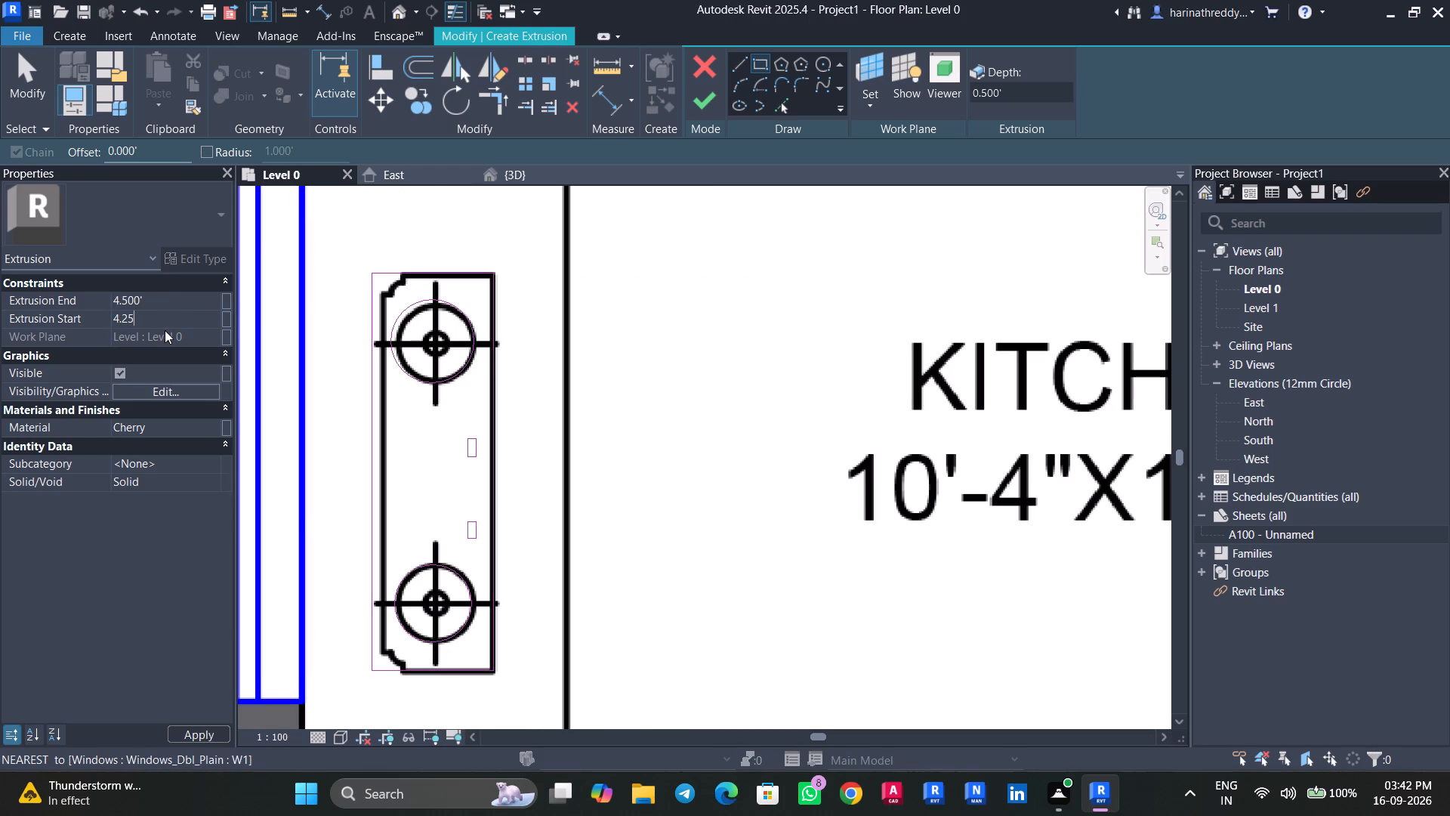
{"action": "key", "text": "apostrophe"}
{"action": "key", "text": "Return"}
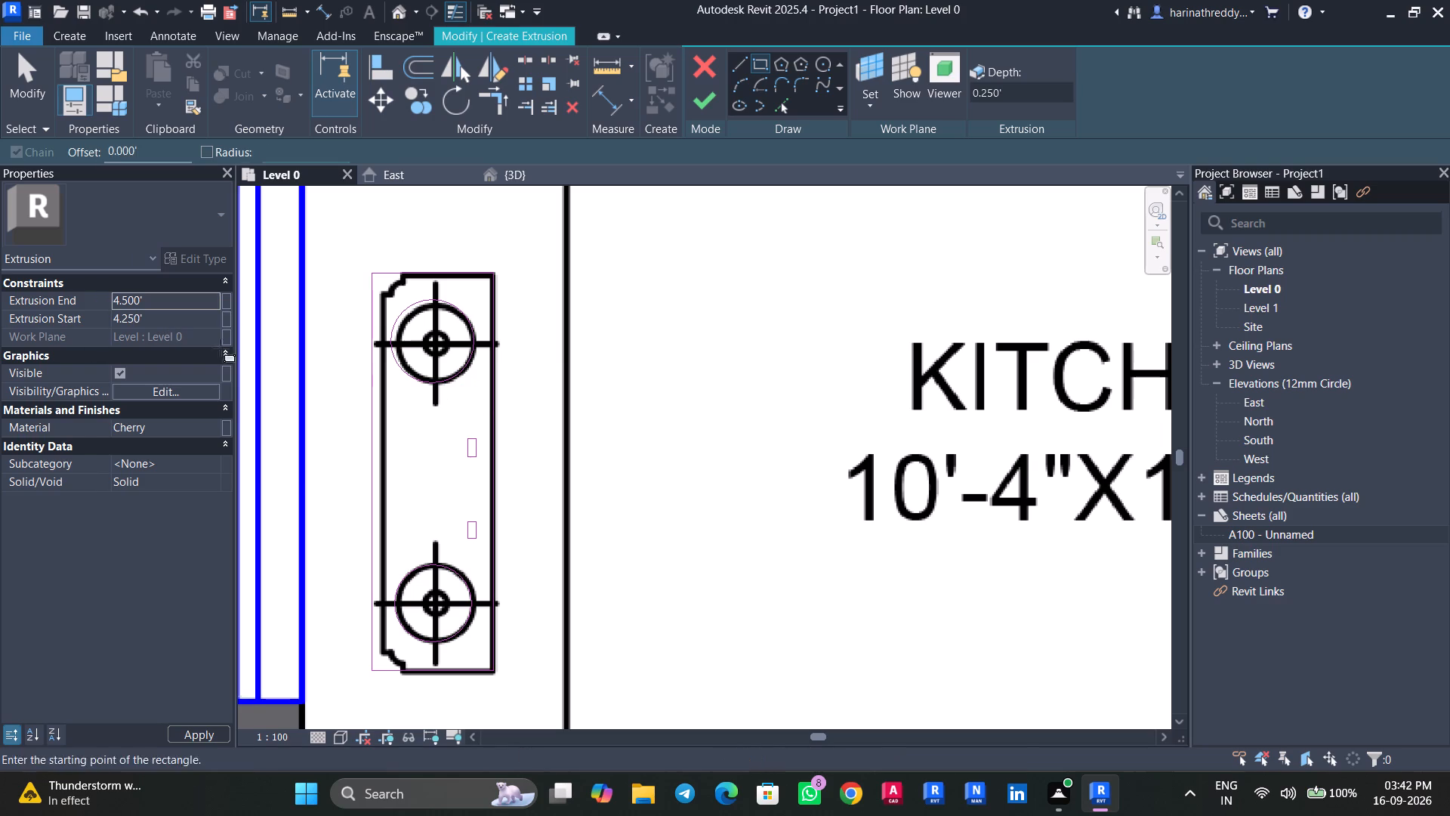
{"action": "scroll", "coordinate": [199, 382], "scroll_direction": "down", "scroll_amount": 4}
{"action": "left_click", "coordinate": [177, 297]}
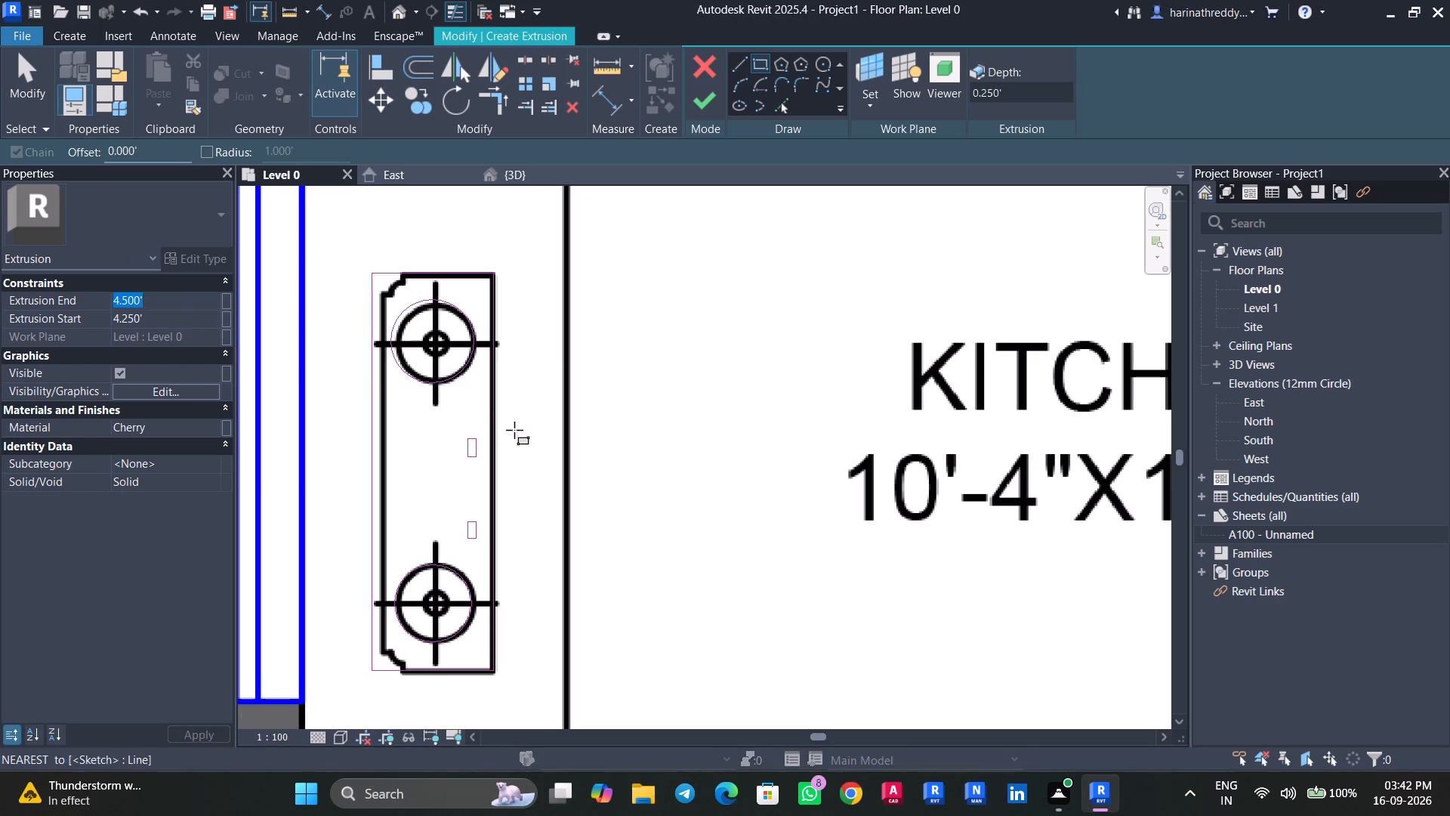
{"action": "scroll", "coordinate": [514, 434], "scroll_direction": "down", "scroll_amount": 3}
{"action": "left_click", "coordinate": [705, 103]}
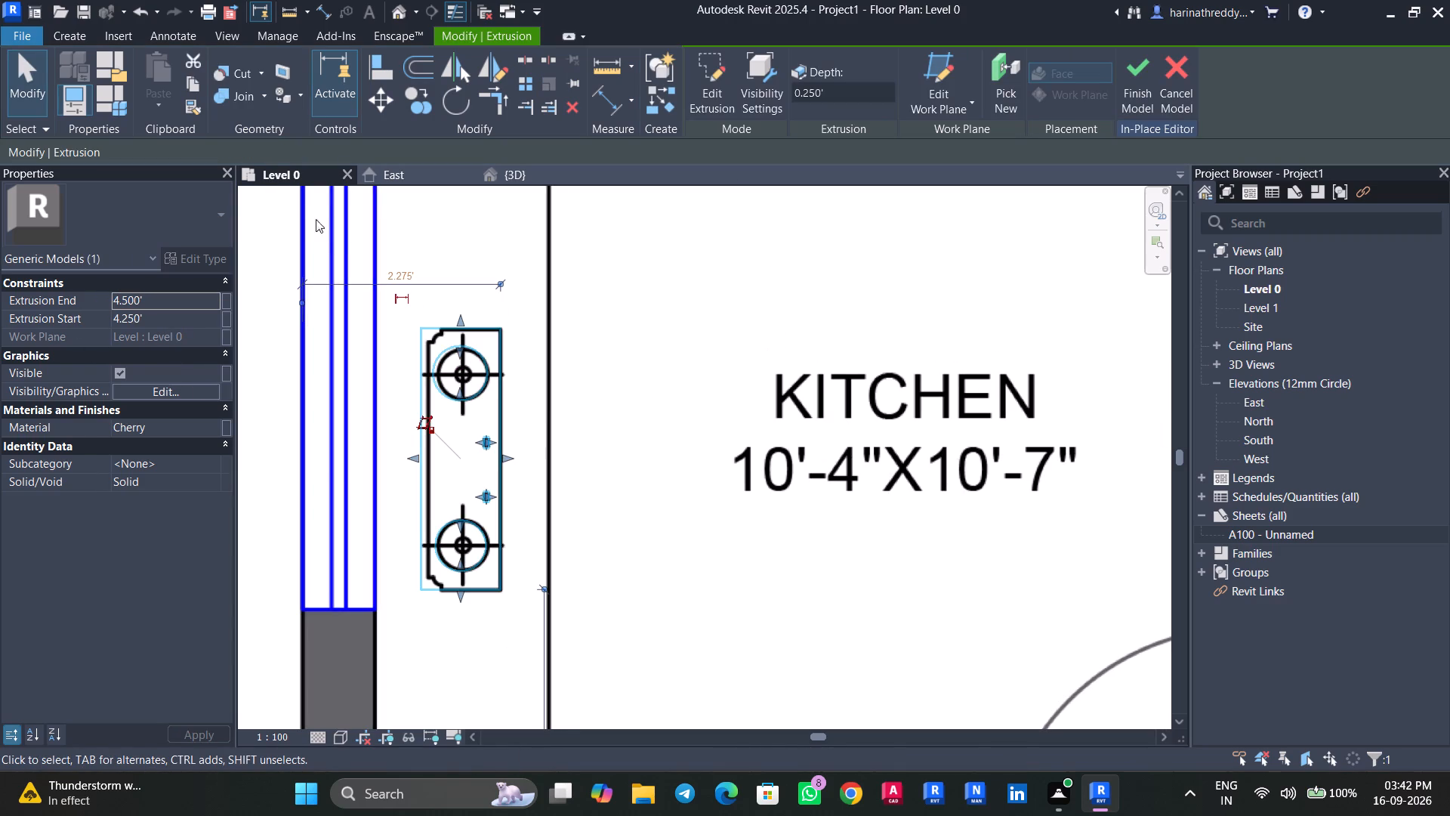
Inspect the stove extrusion on the counter in the 3D view and reopen its sketch for editing.
{"action": "left_click", "coordinate": [532, 178]}
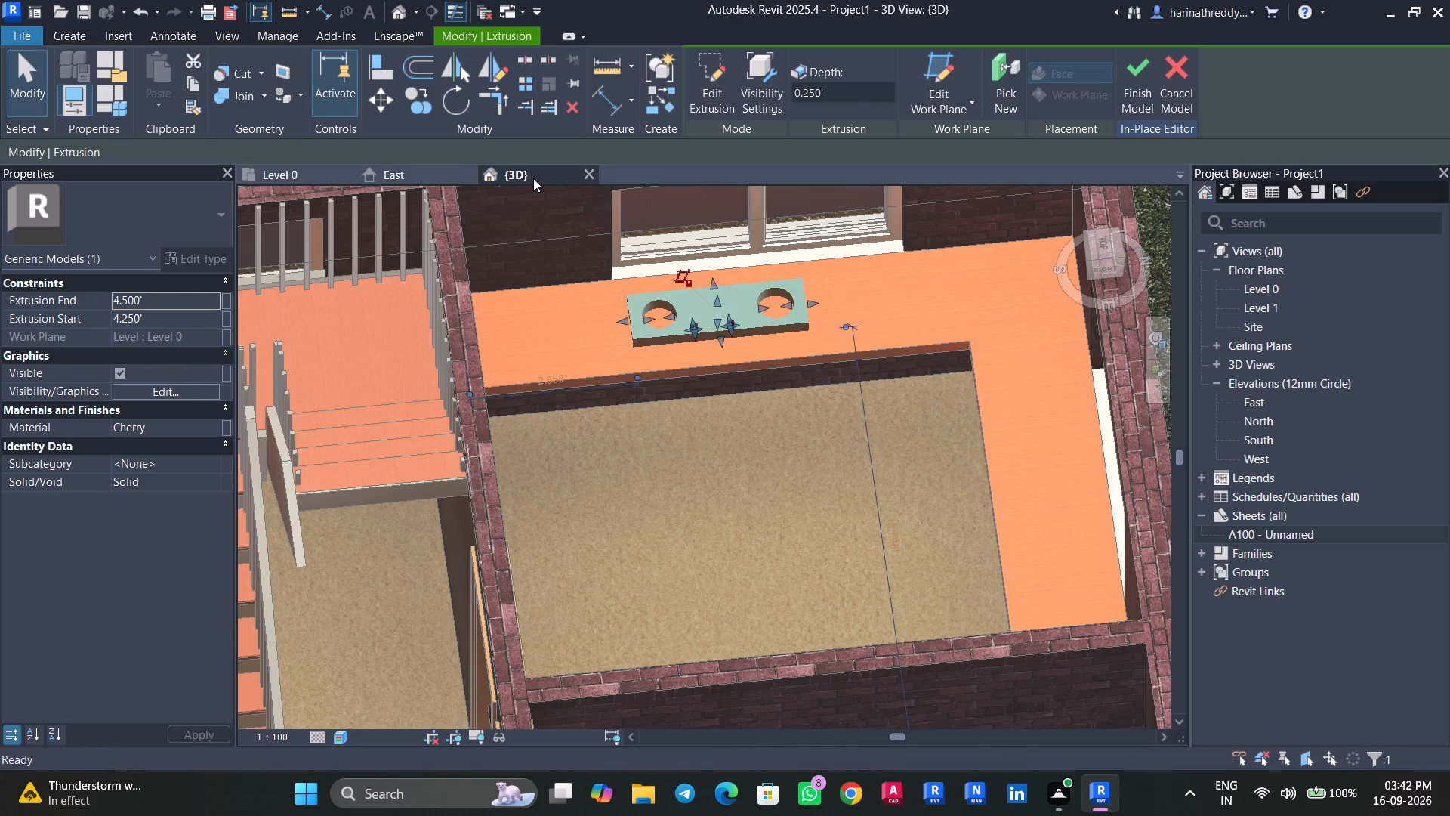
{"action": "key", "text": "Escape"}
{"action": "key", "text": "Escape"}
{"action": "scroll", "coordinate": [664, 313], "scroll_direction": "up", "scroll_amount": 8}
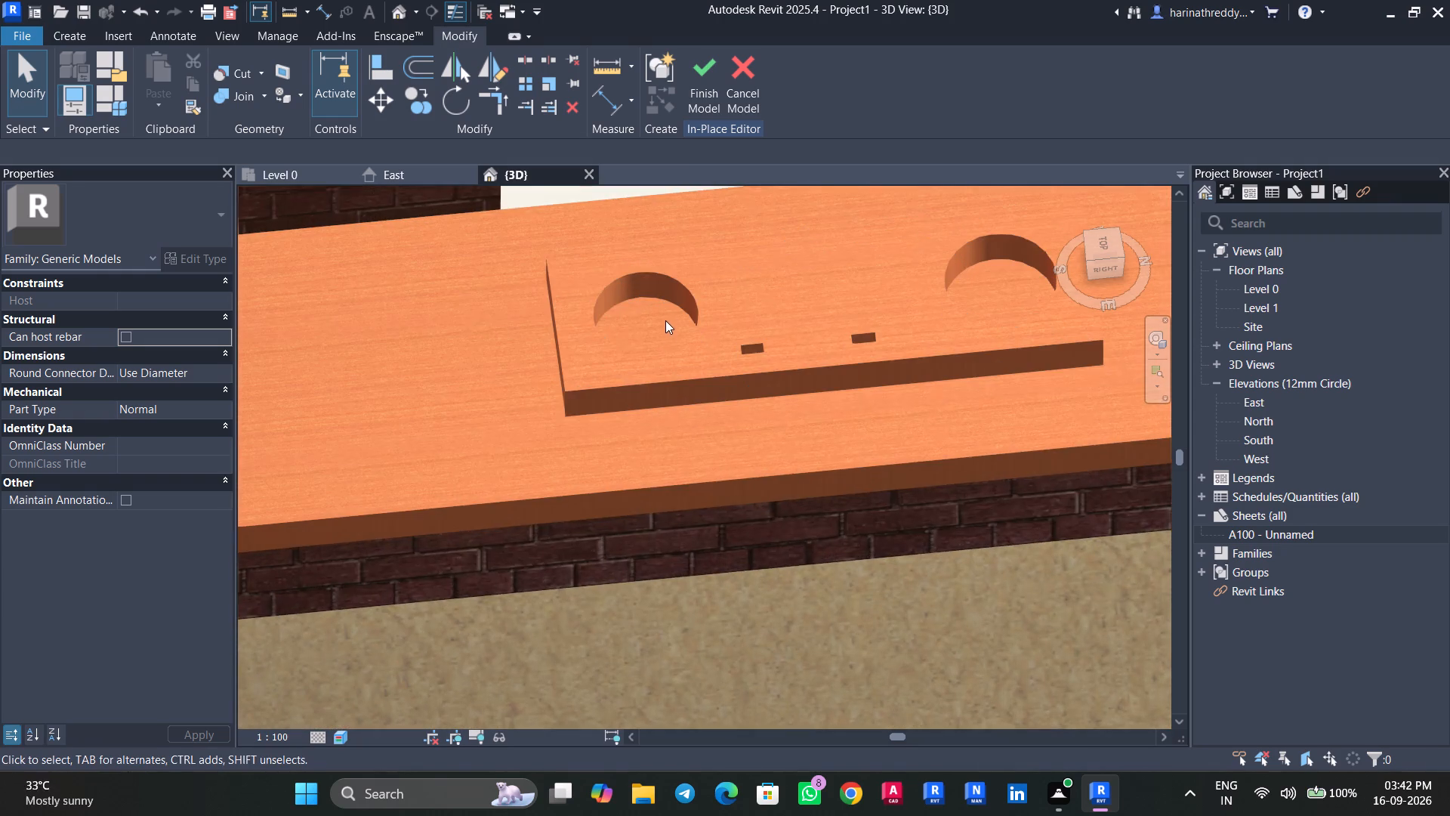
{"action": "key", "text": "Tab"}
{"action": "key", "text": "Tab"}
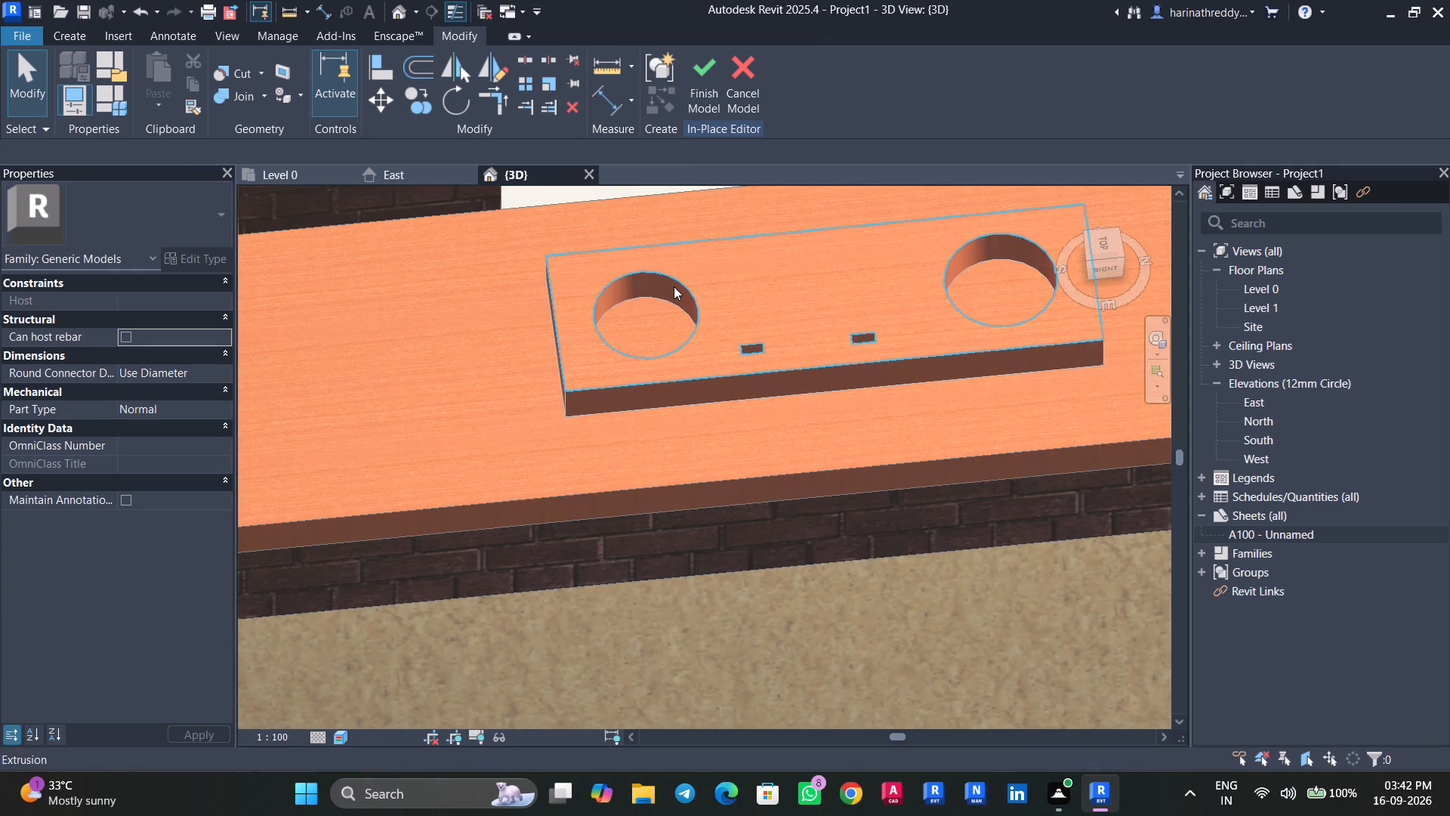
{"action": "key", "text": "Tab"}
{"action": "key", "text": "Tab"}
{"action": "key", "text": "Tab"}
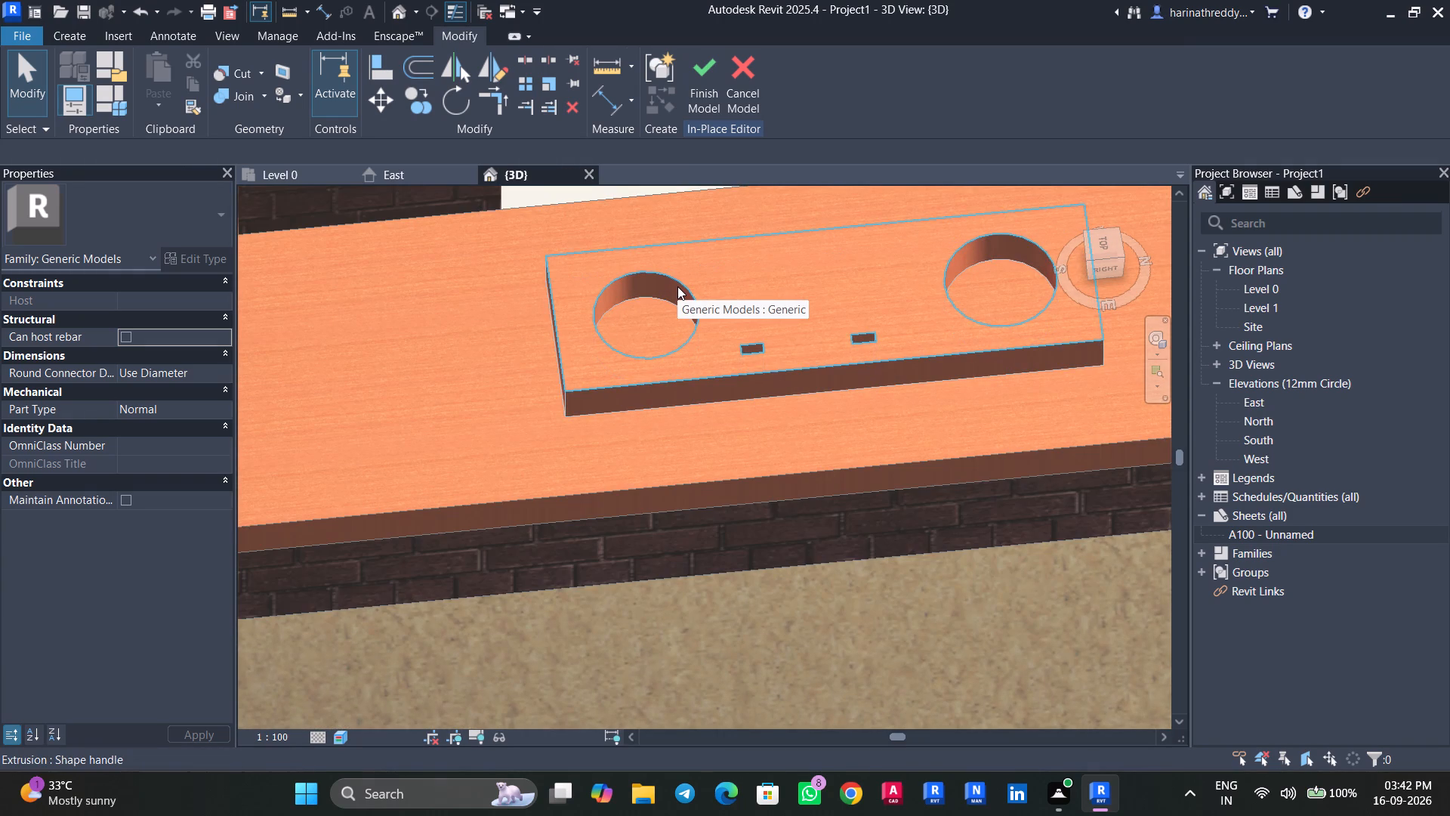
{"action": "left_click", "coordinate": [677, 286]}
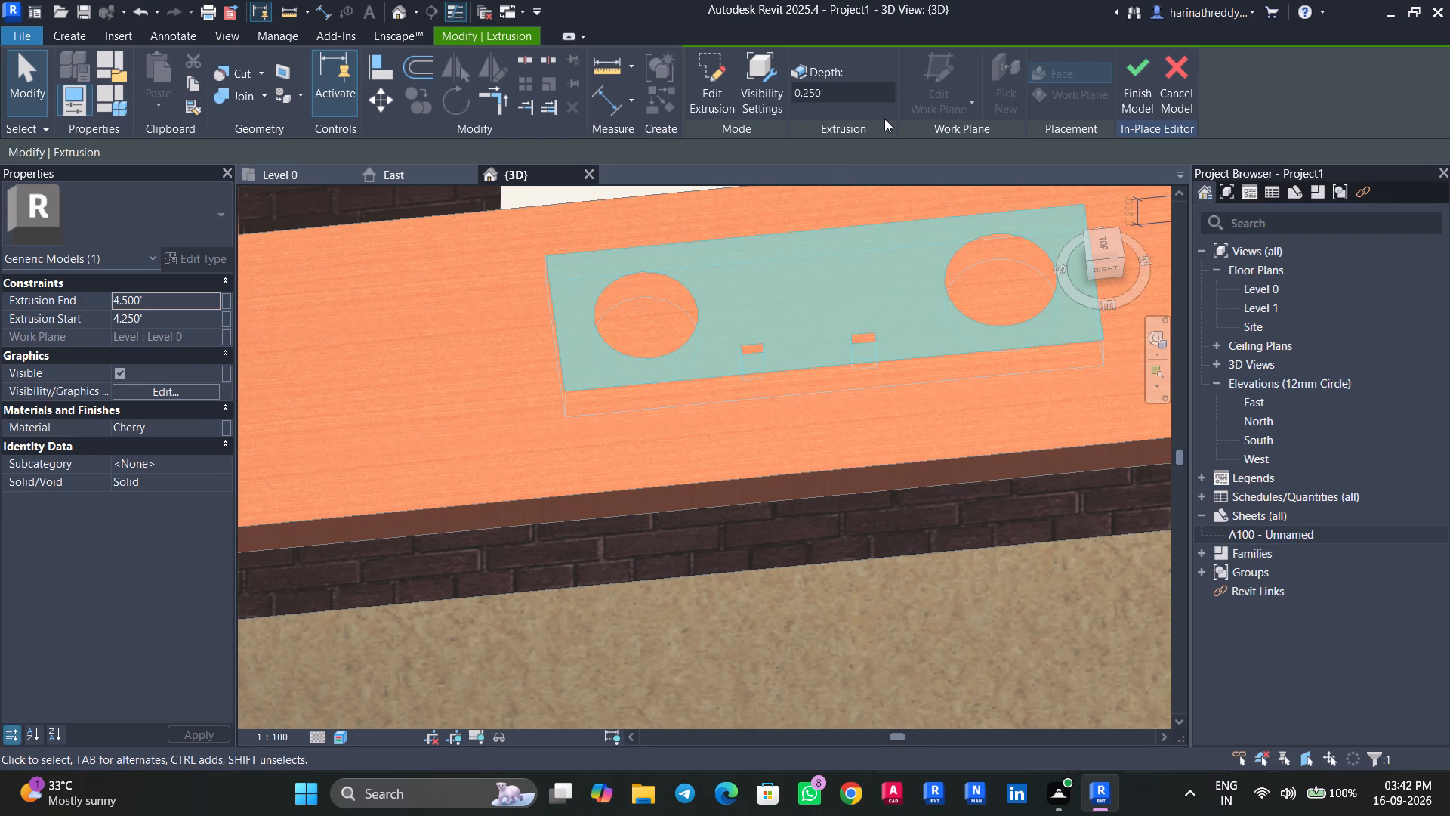
{"action": "left_click", "coordinate": [717, 91]}
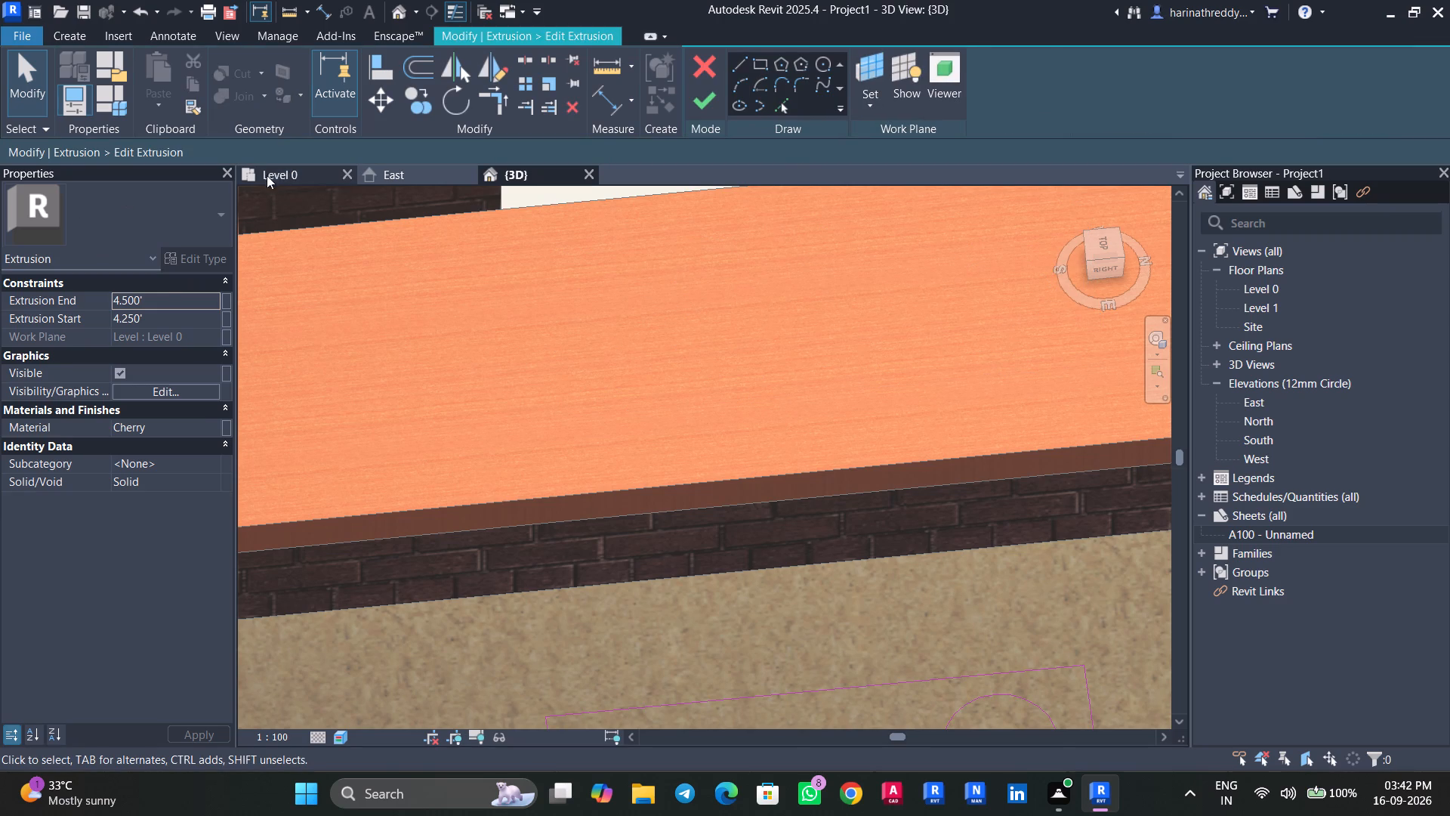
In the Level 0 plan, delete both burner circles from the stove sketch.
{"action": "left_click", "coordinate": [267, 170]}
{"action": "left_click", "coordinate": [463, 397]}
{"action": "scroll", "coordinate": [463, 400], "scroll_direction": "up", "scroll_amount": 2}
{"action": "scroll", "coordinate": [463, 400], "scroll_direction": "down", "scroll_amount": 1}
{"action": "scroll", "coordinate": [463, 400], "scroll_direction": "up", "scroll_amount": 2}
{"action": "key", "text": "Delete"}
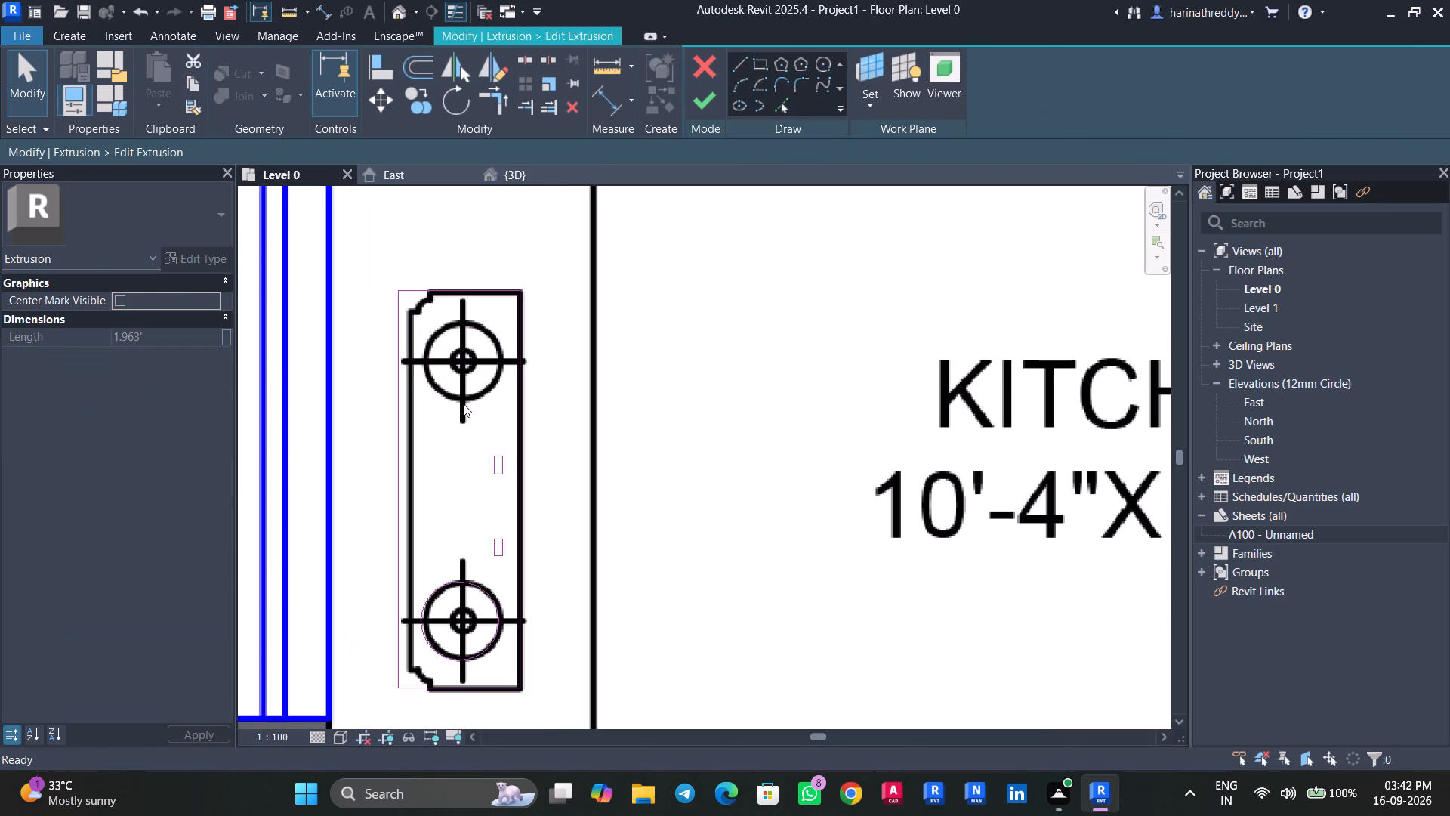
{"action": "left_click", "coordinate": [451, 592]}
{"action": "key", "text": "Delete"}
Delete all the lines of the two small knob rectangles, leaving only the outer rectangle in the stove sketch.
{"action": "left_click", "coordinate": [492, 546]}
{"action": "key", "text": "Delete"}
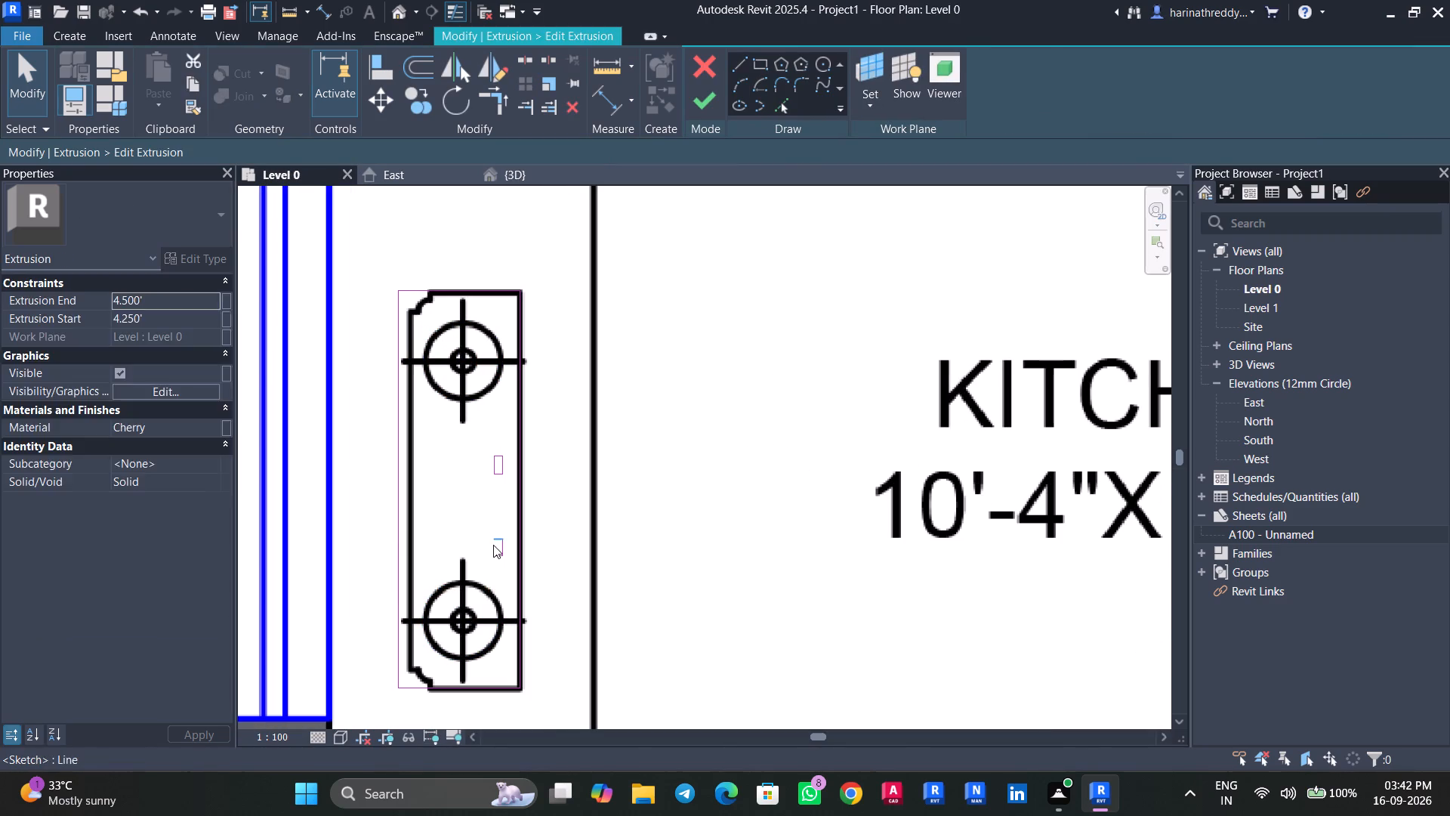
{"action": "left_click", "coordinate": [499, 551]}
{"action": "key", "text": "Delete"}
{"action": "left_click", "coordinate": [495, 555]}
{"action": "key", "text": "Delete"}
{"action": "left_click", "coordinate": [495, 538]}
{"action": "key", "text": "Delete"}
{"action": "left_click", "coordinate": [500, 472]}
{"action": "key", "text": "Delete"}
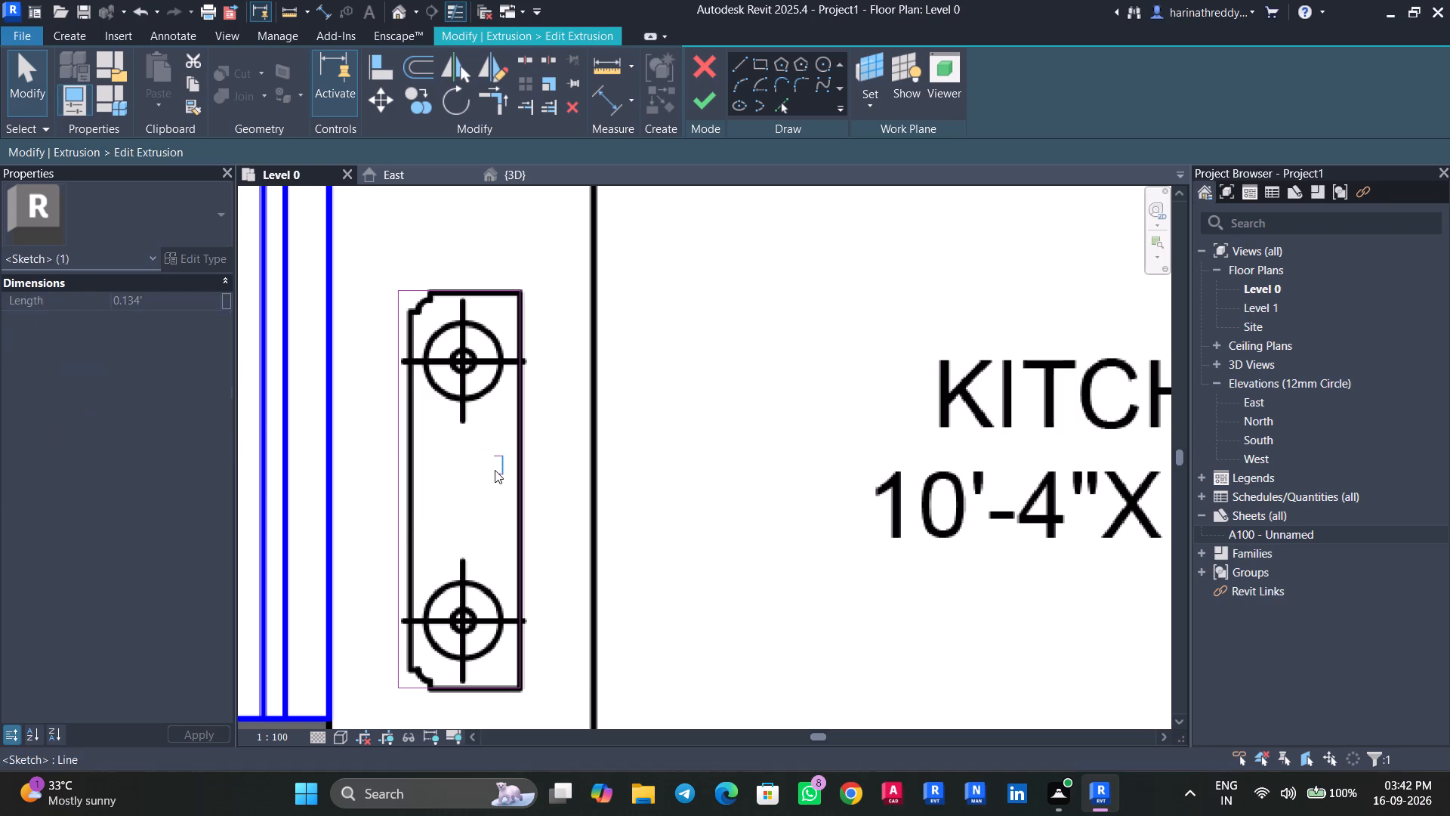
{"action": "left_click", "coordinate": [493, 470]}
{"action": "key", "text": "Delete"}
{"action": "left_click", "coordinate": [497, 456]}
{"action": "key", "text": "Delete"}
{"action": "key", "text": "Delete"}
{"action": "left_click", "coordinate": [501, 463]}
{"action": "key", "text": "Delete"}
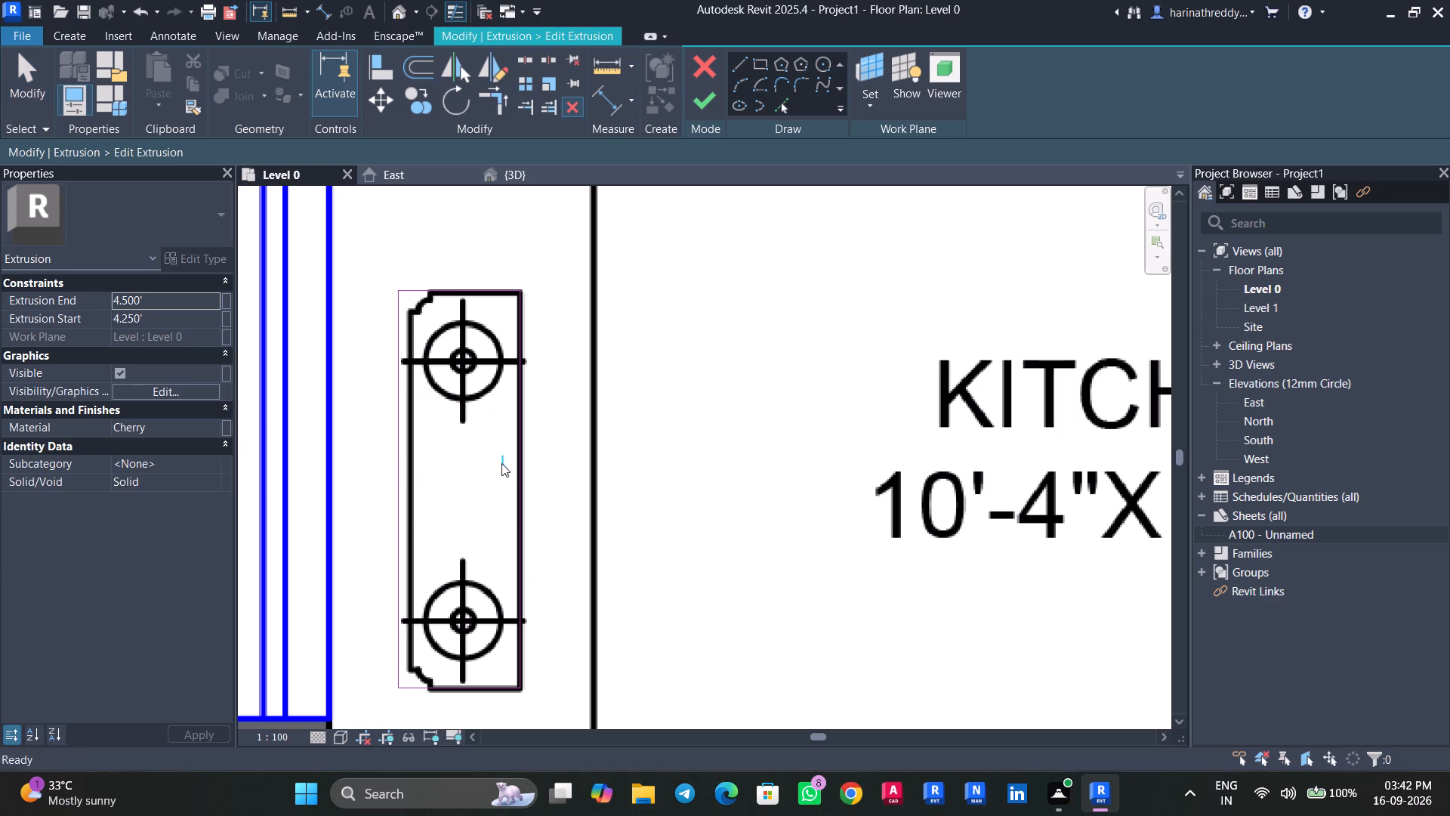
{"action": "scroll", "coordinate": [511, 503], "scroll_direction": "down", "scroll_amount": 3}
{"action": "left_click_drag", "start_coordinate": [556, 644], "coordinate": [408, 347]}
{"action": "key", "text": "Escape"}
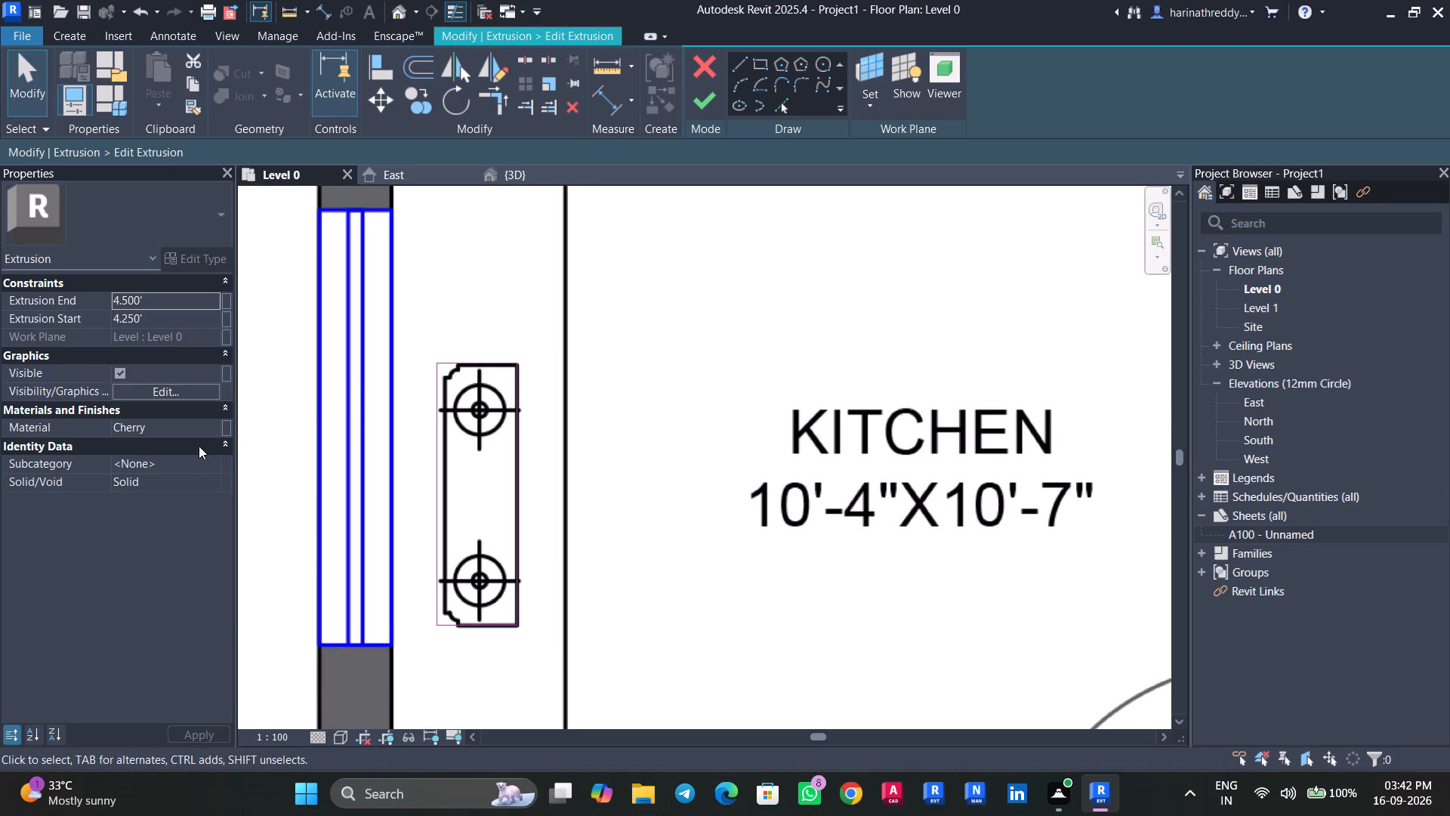
Assign the Aluminium material to the stove extrusion, finish its sketch and check the solid block on the counter in 3D.
{"action": "left_click", "coordinate": [212, 428]}
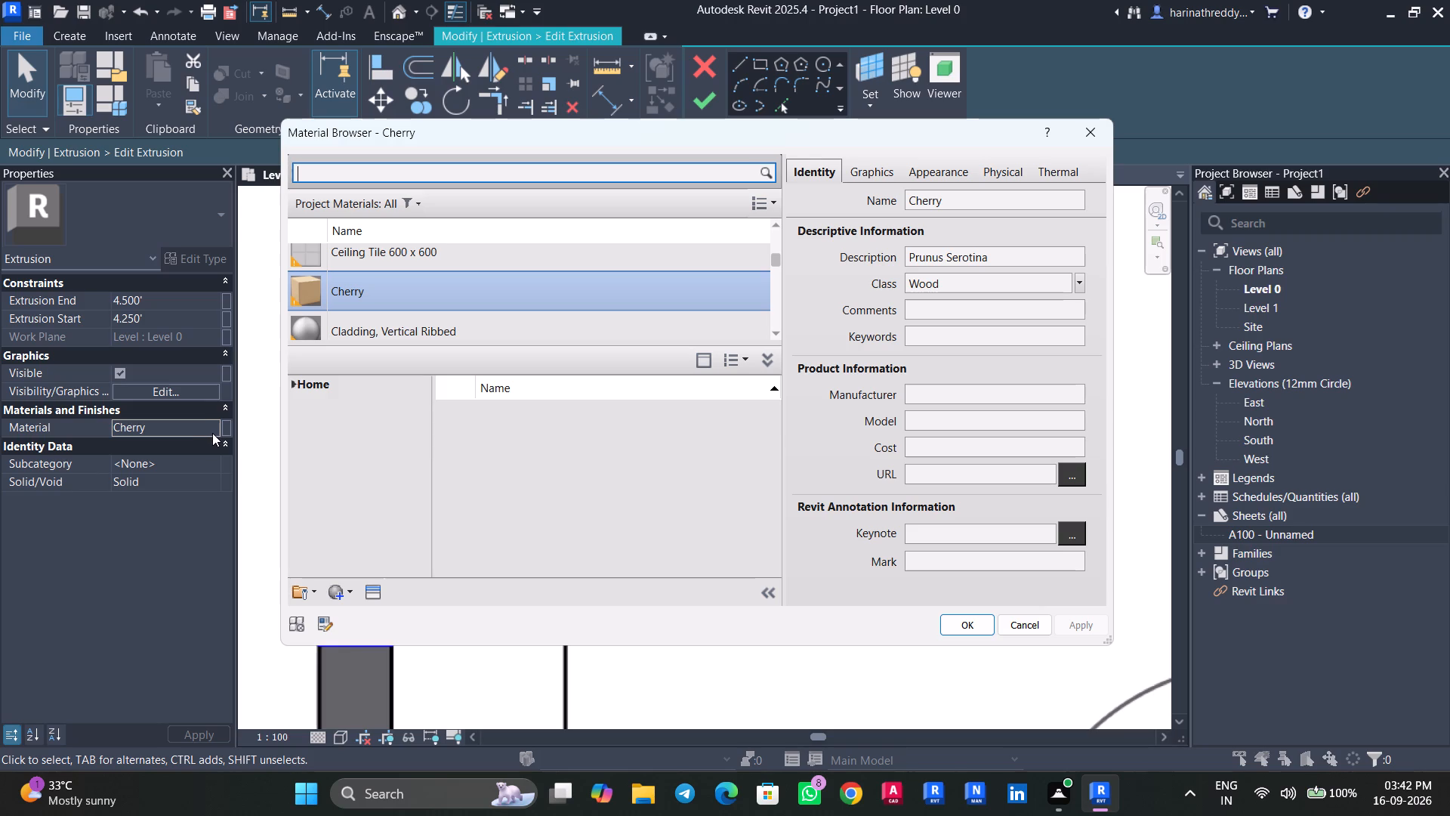
{"action": "left_click", "coordinate": [441, 160]}
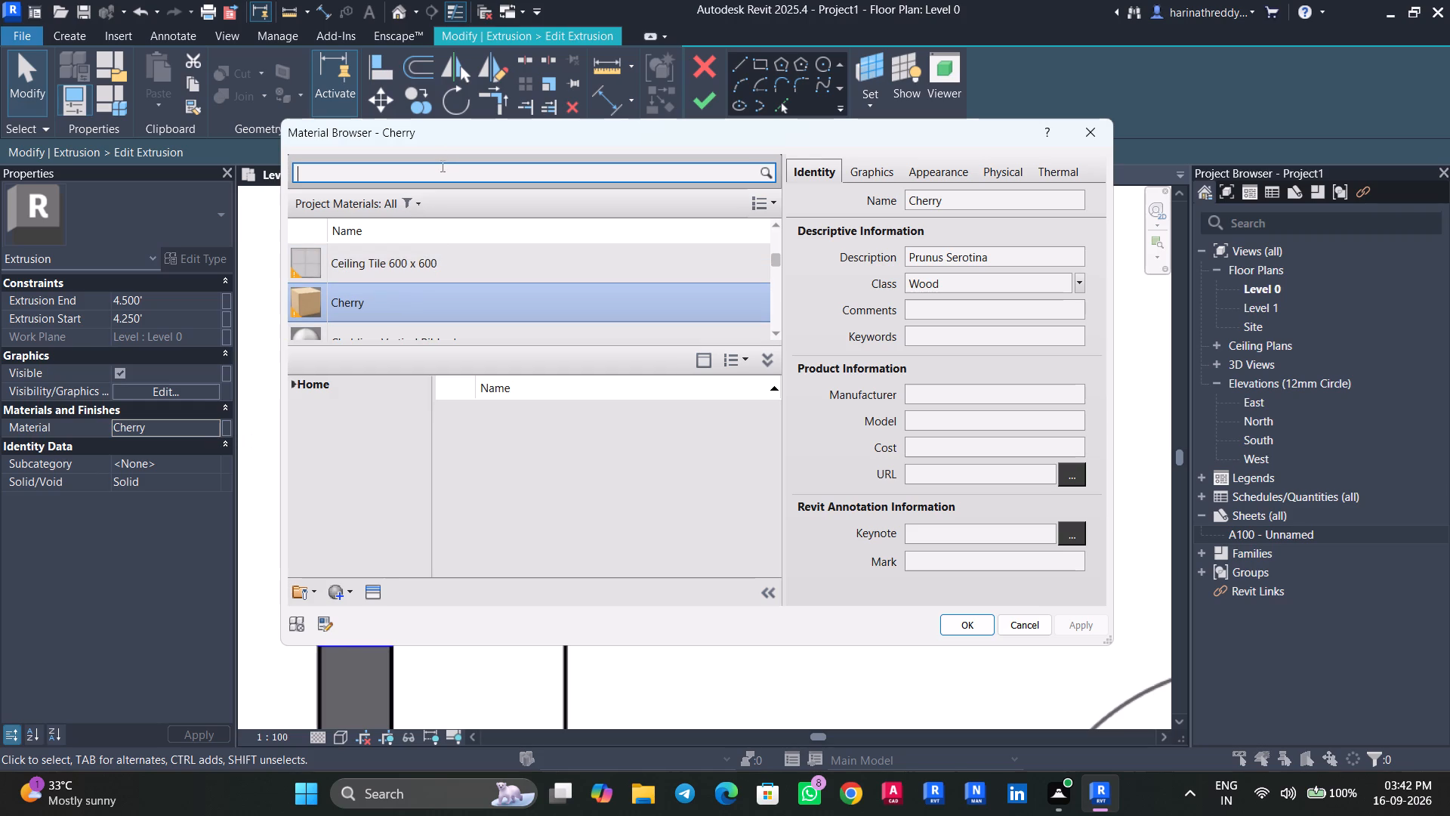
{"action": "left_click", "coordinate": [441, 168]}
{"action": "type", "text": "ALUMIN"}
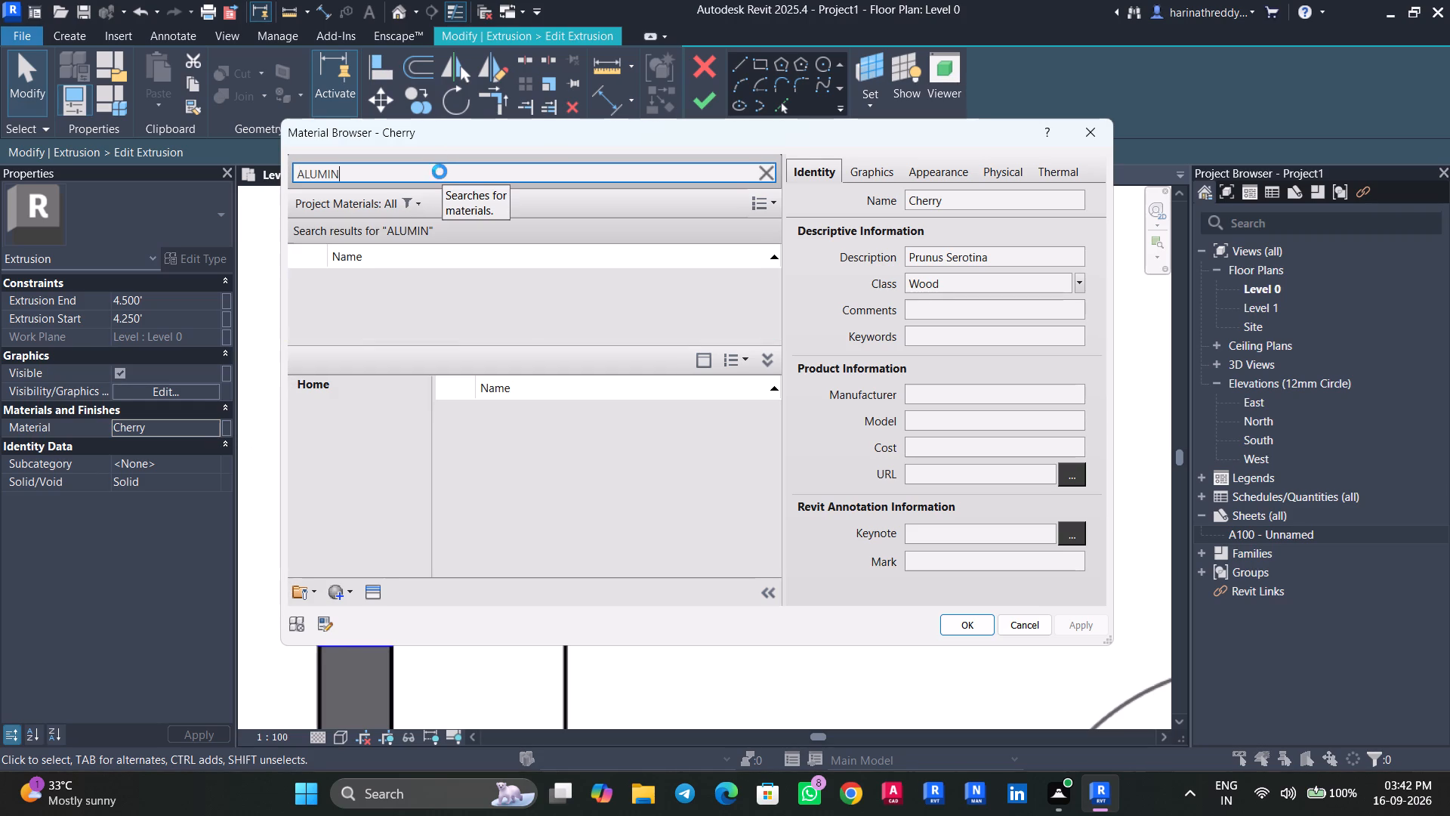
{"action": "left_click", "coordinate": [461, 286]}
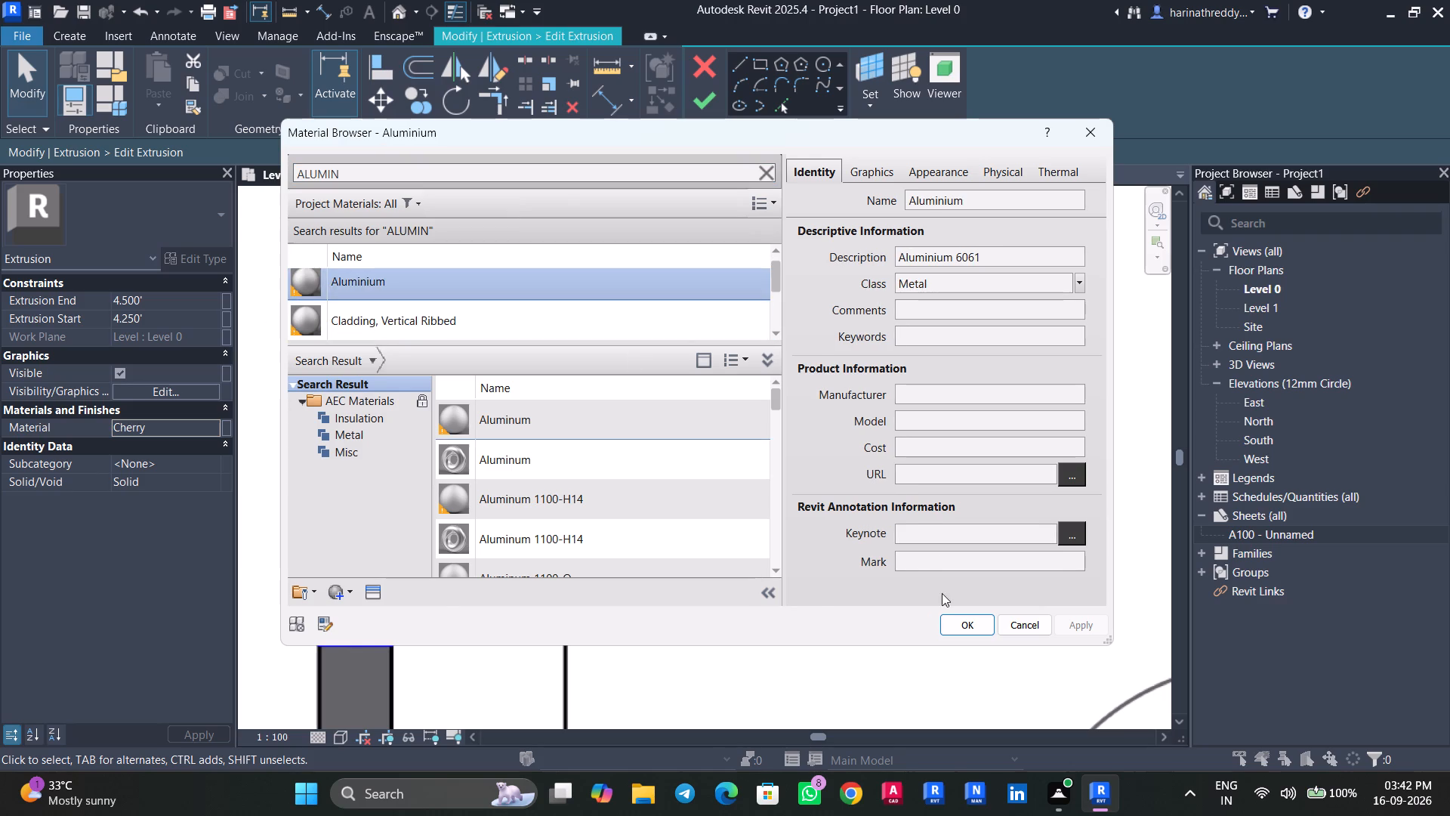
{"action": "left_click", "coordinate": [949, 630]}
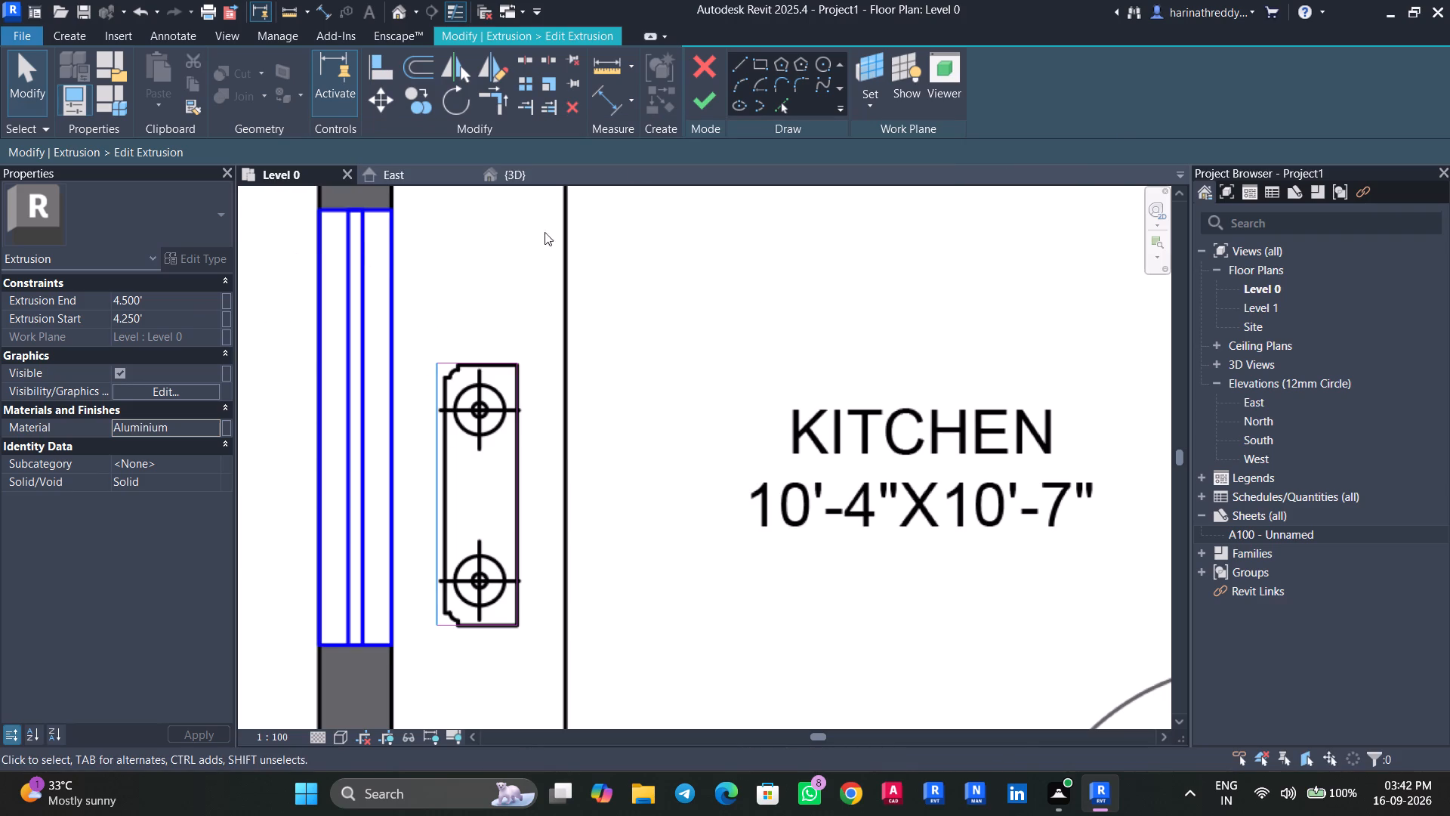
{"action": "left_click", "coordinate": [708, 104]}
{"action": "left_click", "coordinate": [521, 179]}
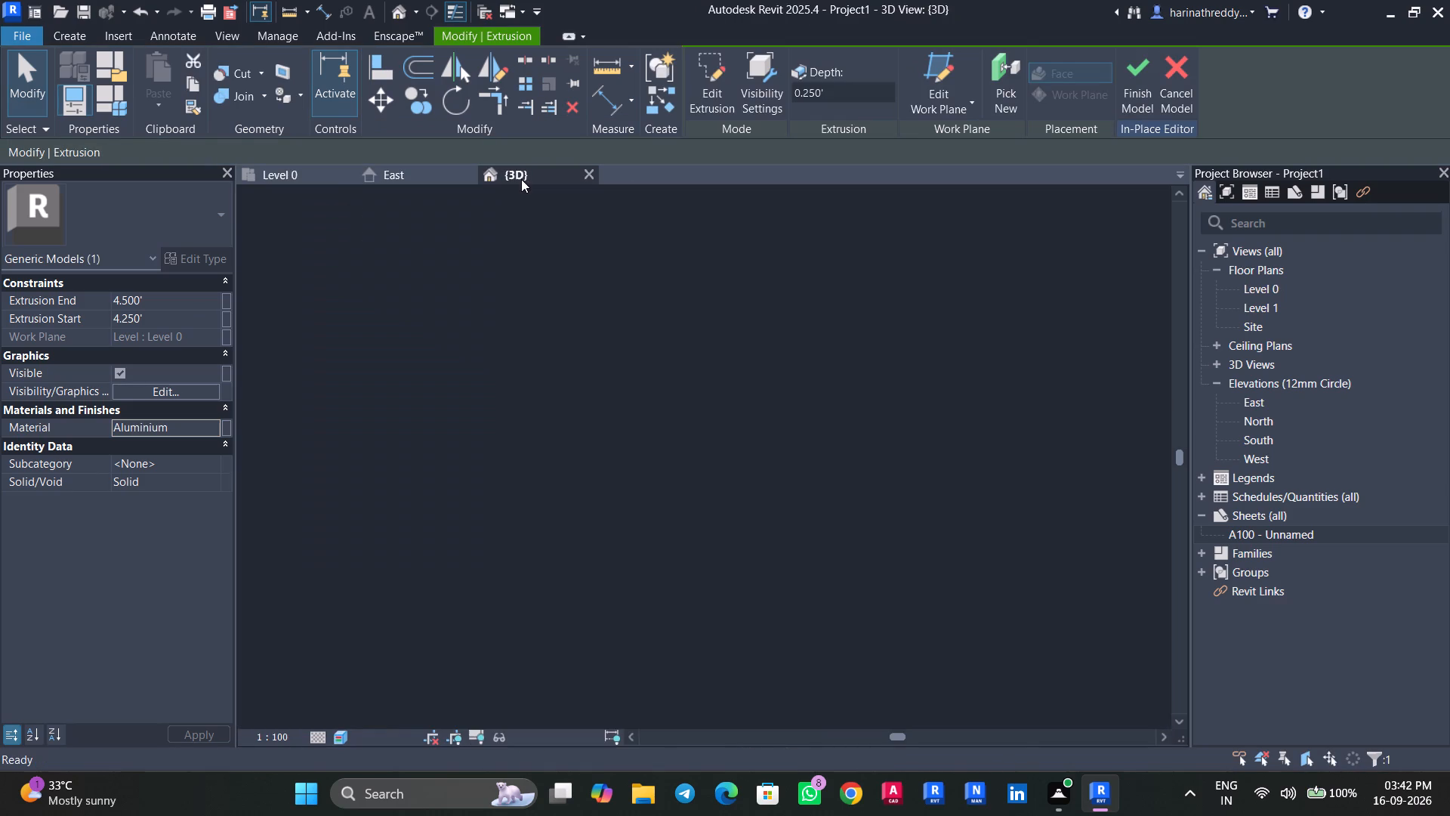
{"action": "key", "text": "Escape"}
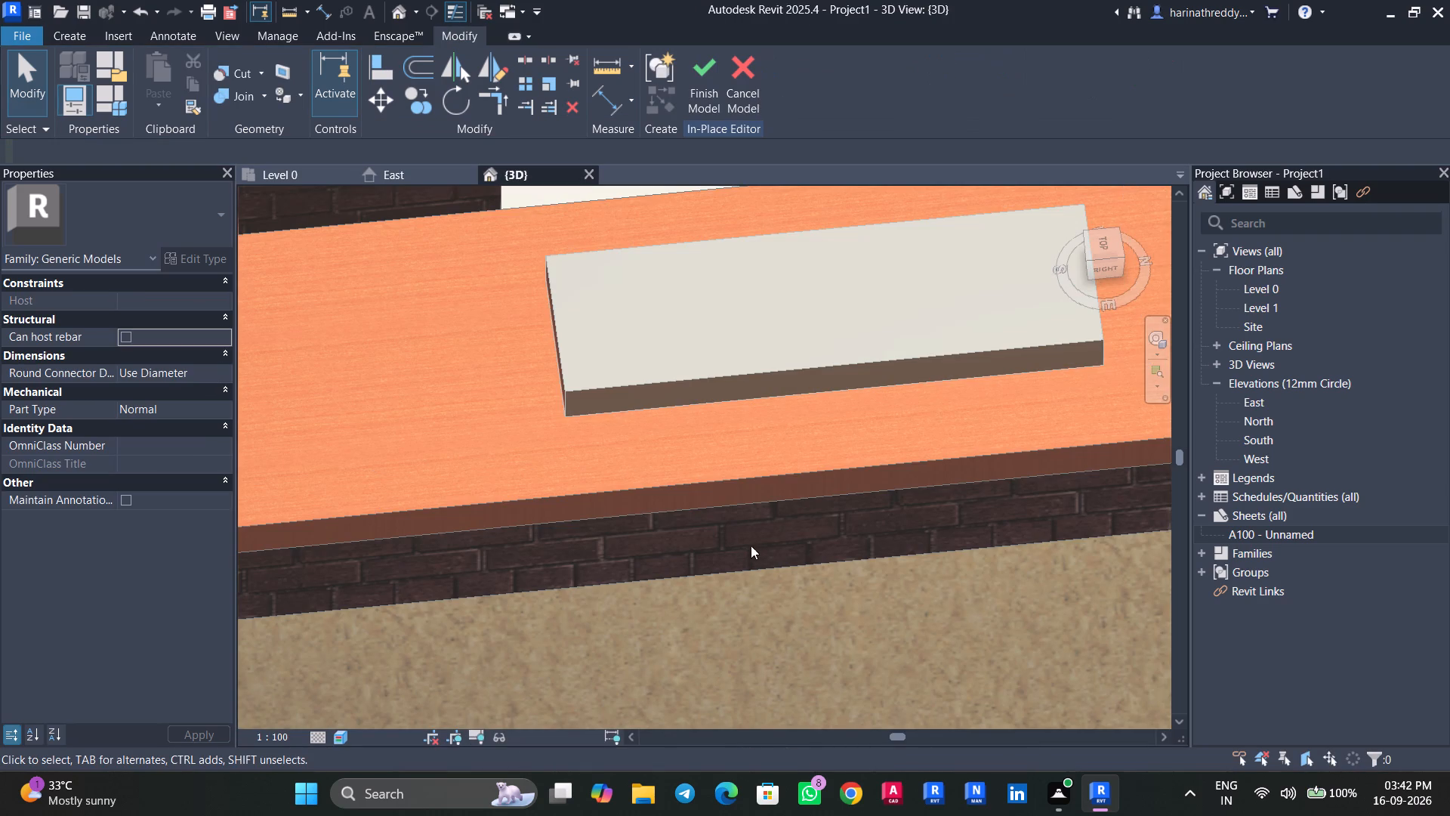
{"action": "scroll", "coordinate": [727, 601], "scroll_direction": "down", "scroll_amount": 3}
{"action": "middle_click_drag", "start_coordinate": [737, 588], "coordinate": [767, 484], "text": "shift"}
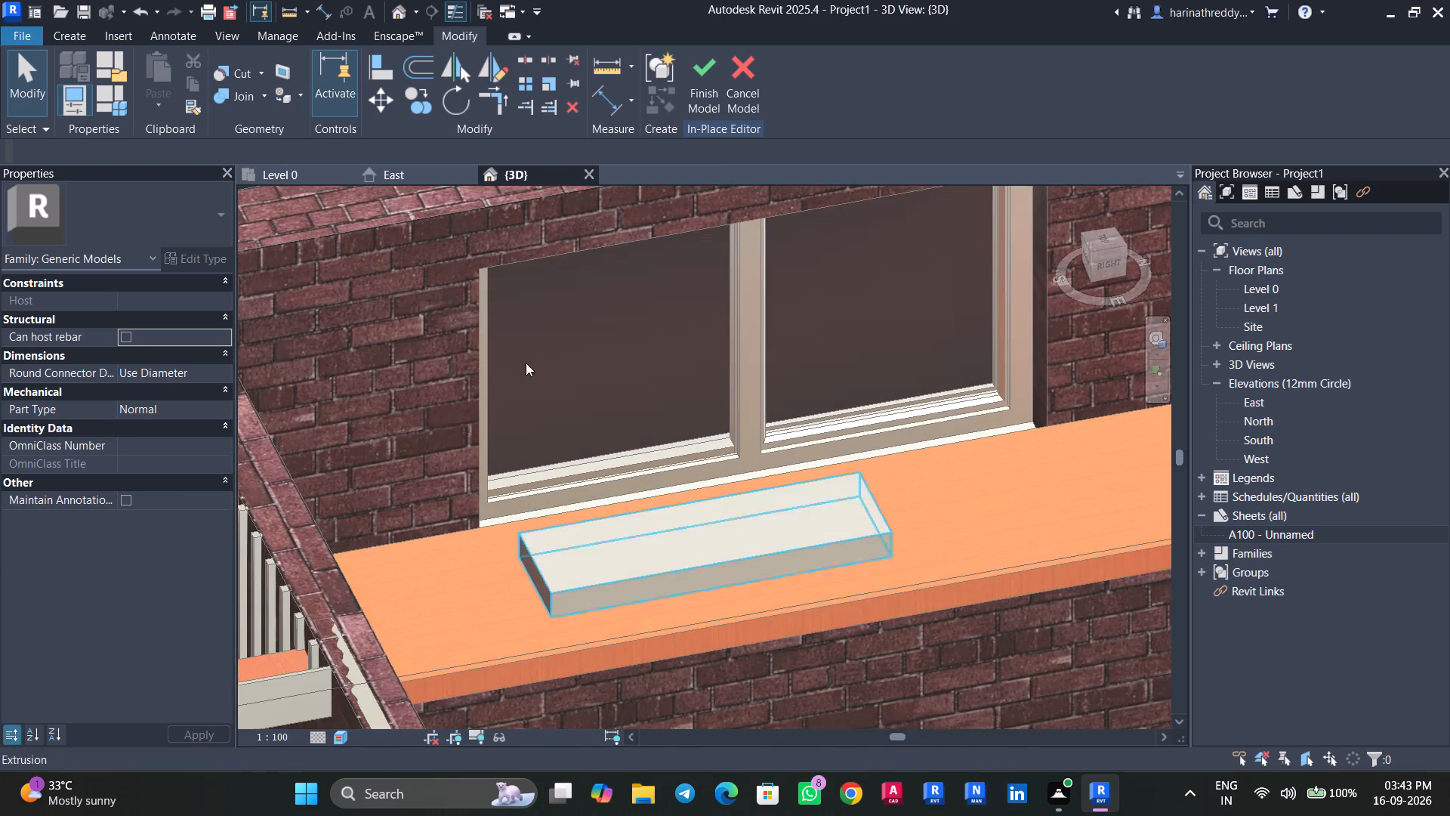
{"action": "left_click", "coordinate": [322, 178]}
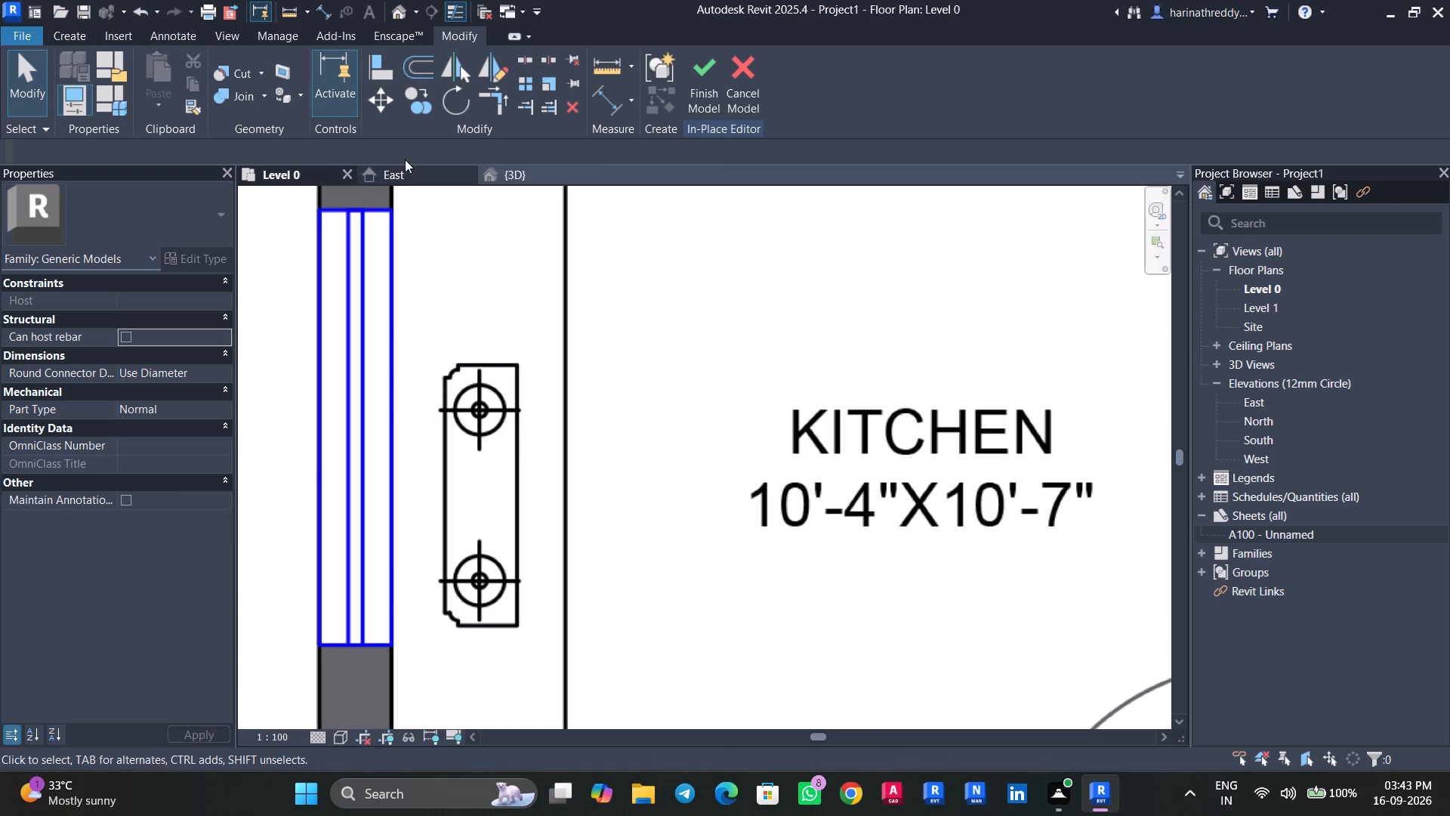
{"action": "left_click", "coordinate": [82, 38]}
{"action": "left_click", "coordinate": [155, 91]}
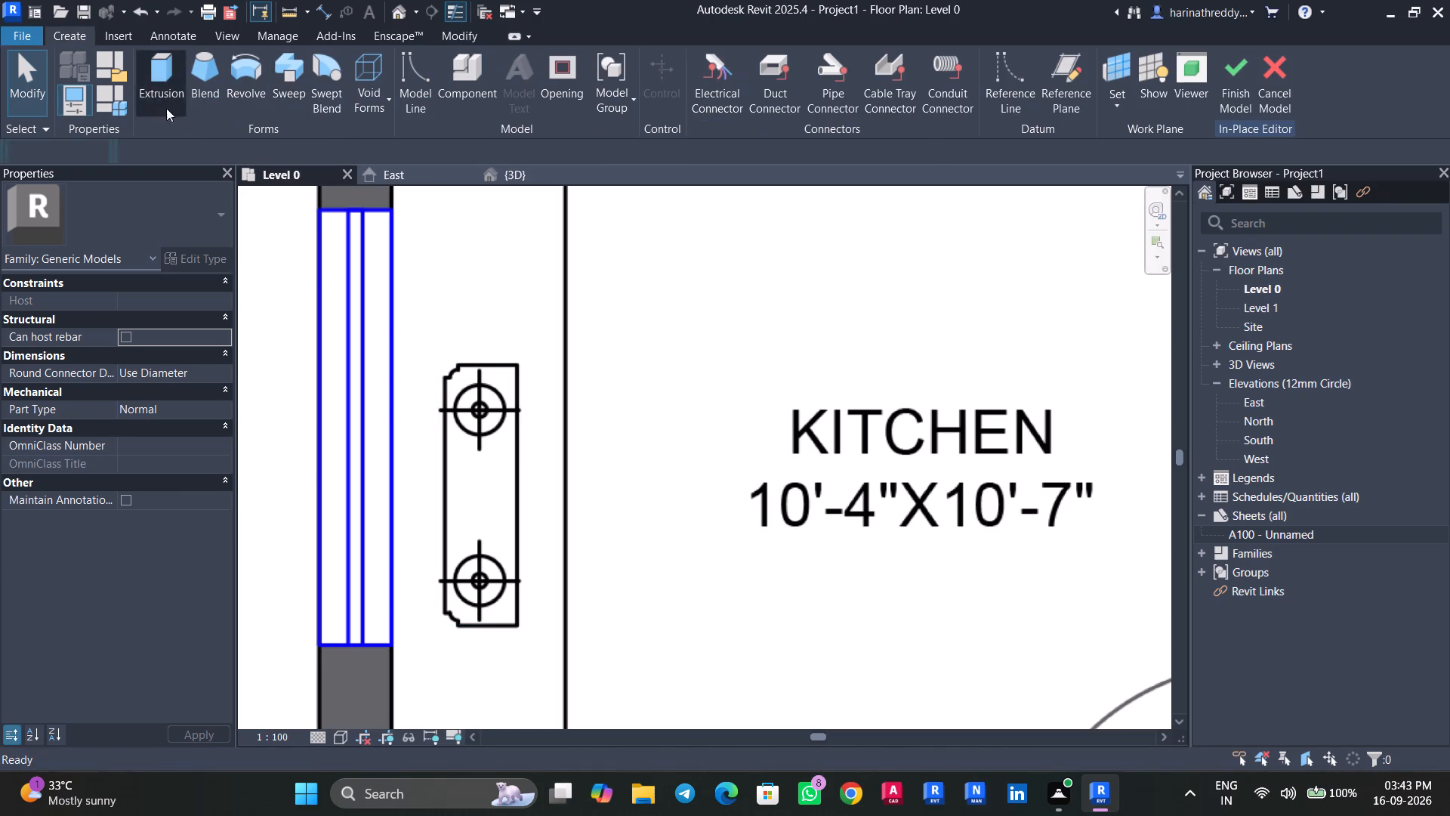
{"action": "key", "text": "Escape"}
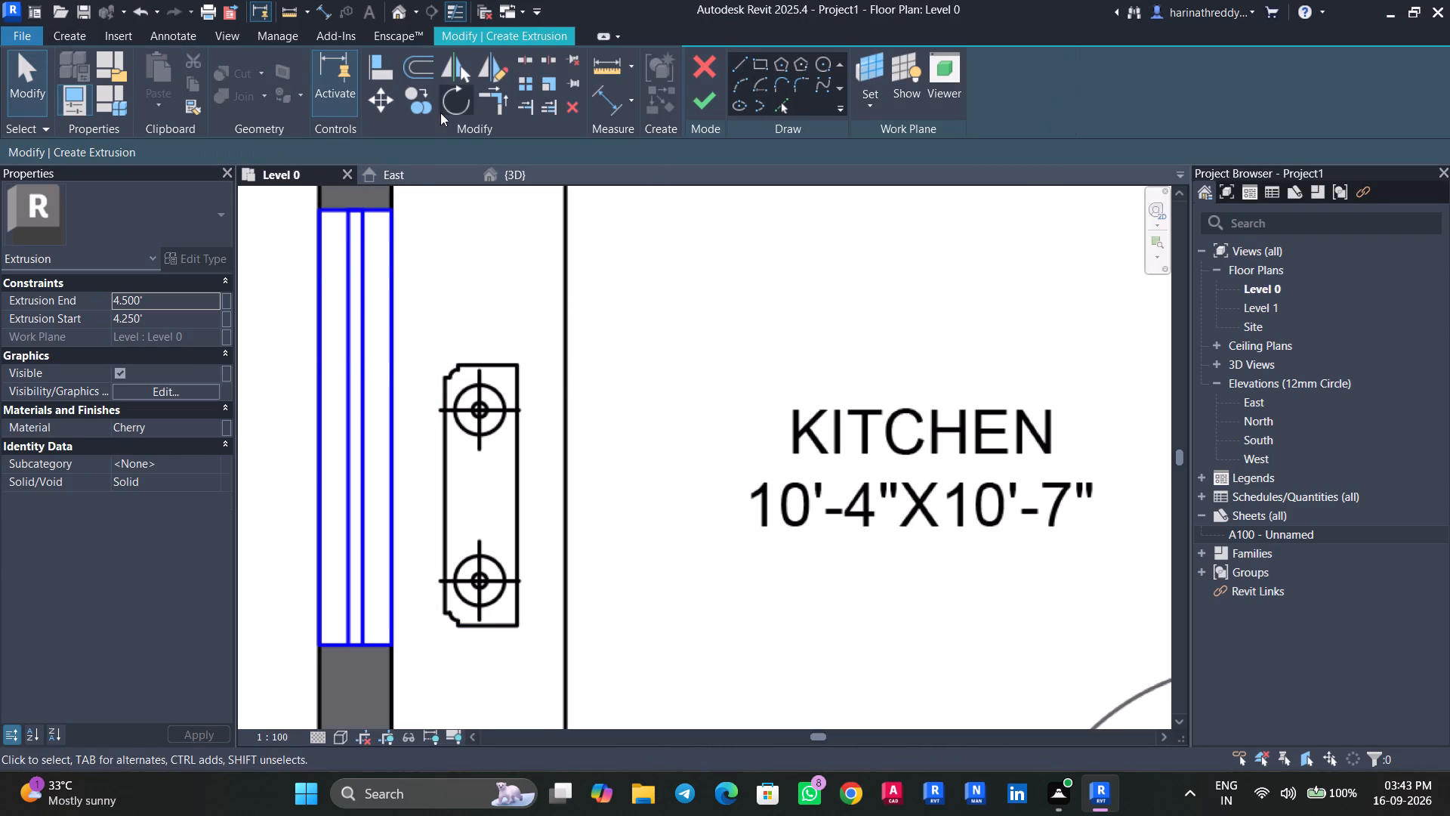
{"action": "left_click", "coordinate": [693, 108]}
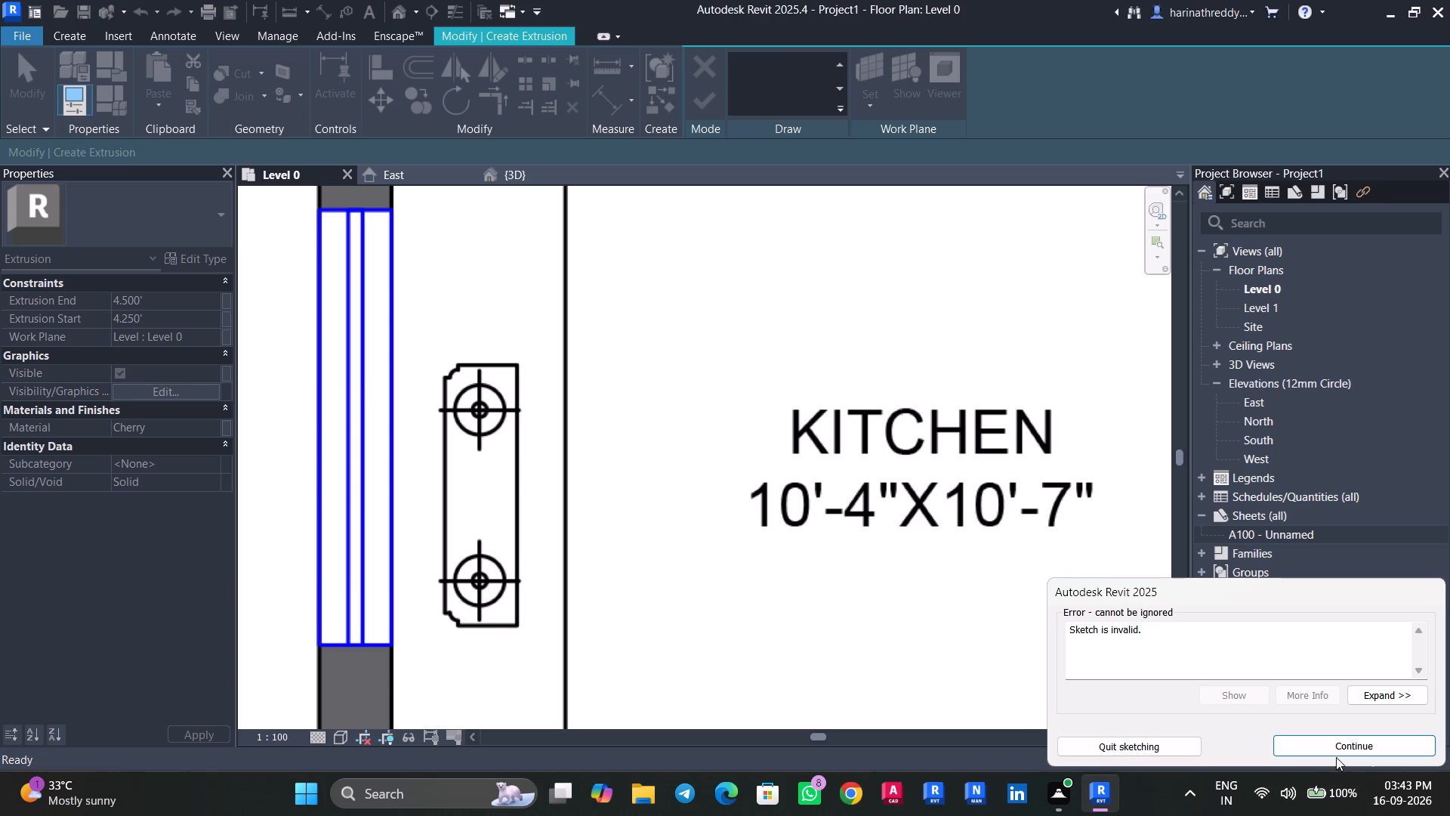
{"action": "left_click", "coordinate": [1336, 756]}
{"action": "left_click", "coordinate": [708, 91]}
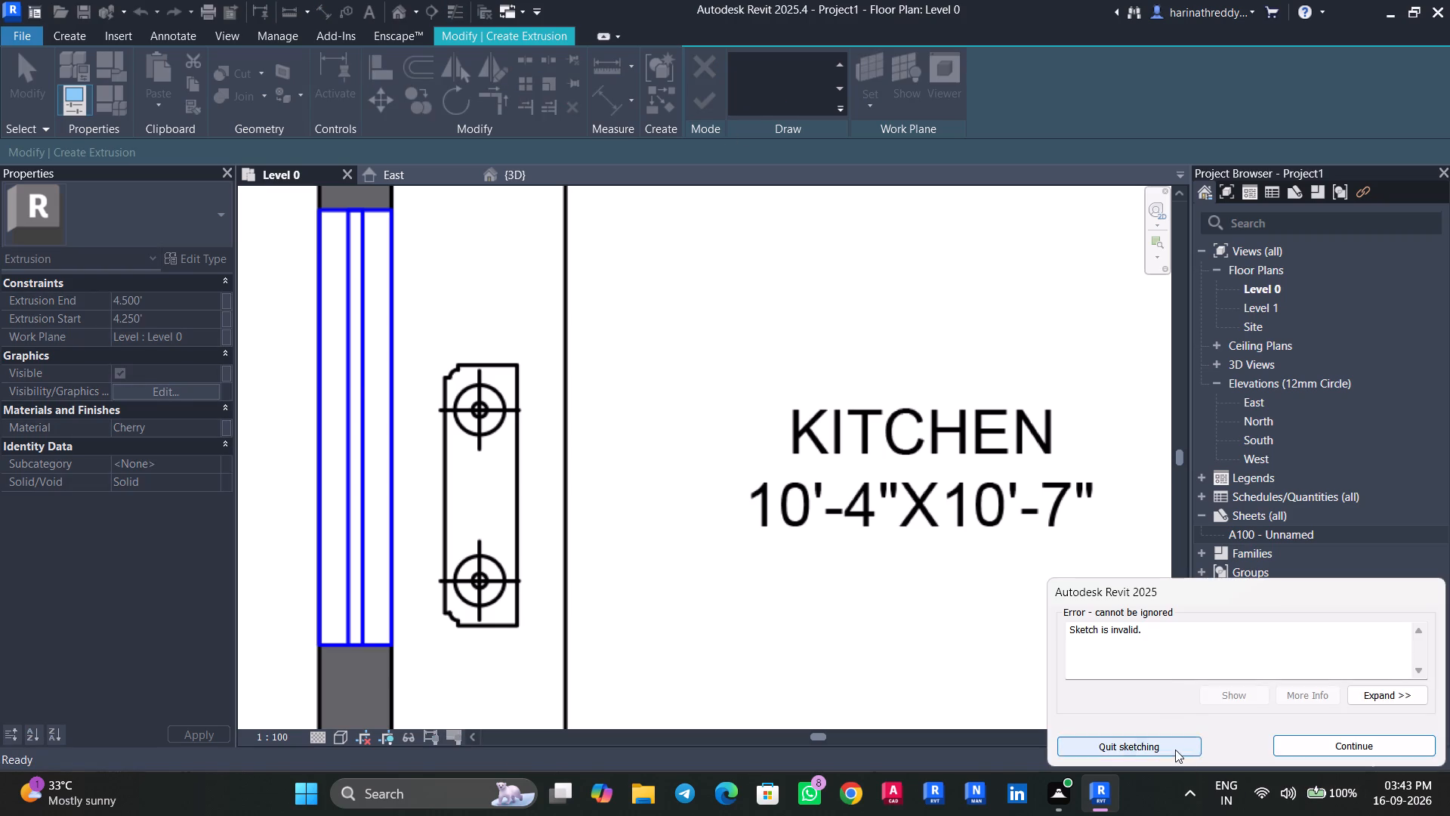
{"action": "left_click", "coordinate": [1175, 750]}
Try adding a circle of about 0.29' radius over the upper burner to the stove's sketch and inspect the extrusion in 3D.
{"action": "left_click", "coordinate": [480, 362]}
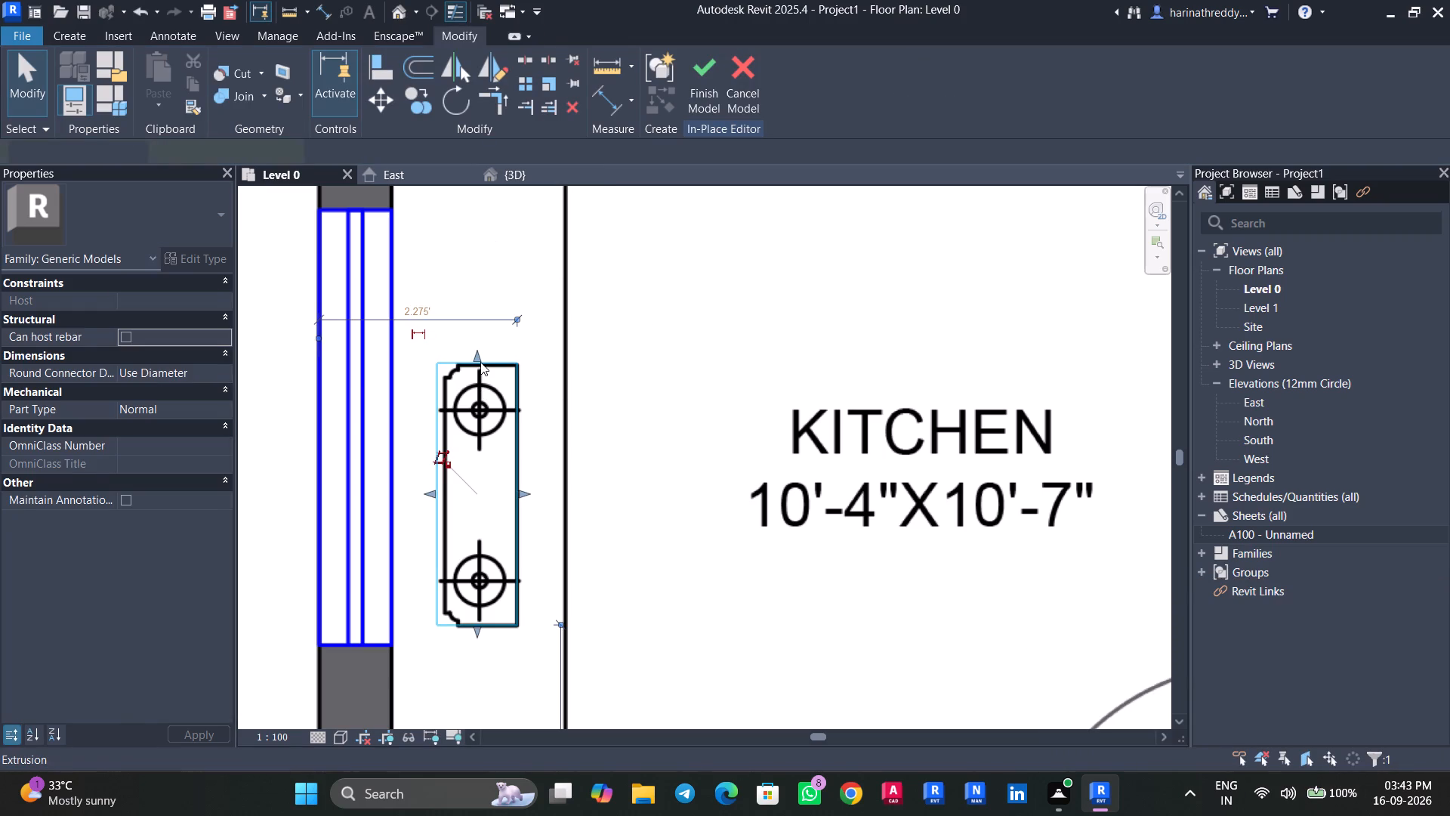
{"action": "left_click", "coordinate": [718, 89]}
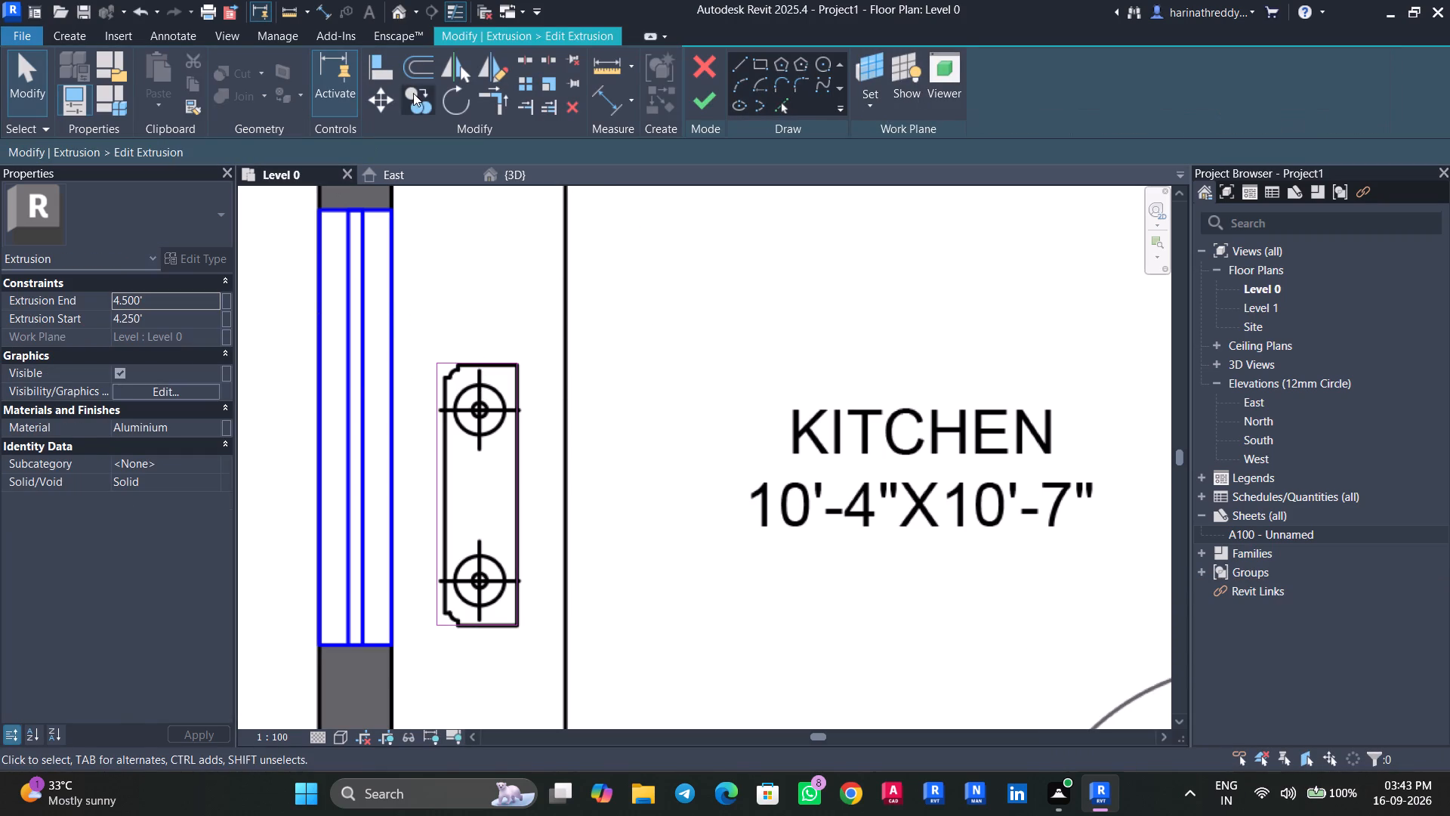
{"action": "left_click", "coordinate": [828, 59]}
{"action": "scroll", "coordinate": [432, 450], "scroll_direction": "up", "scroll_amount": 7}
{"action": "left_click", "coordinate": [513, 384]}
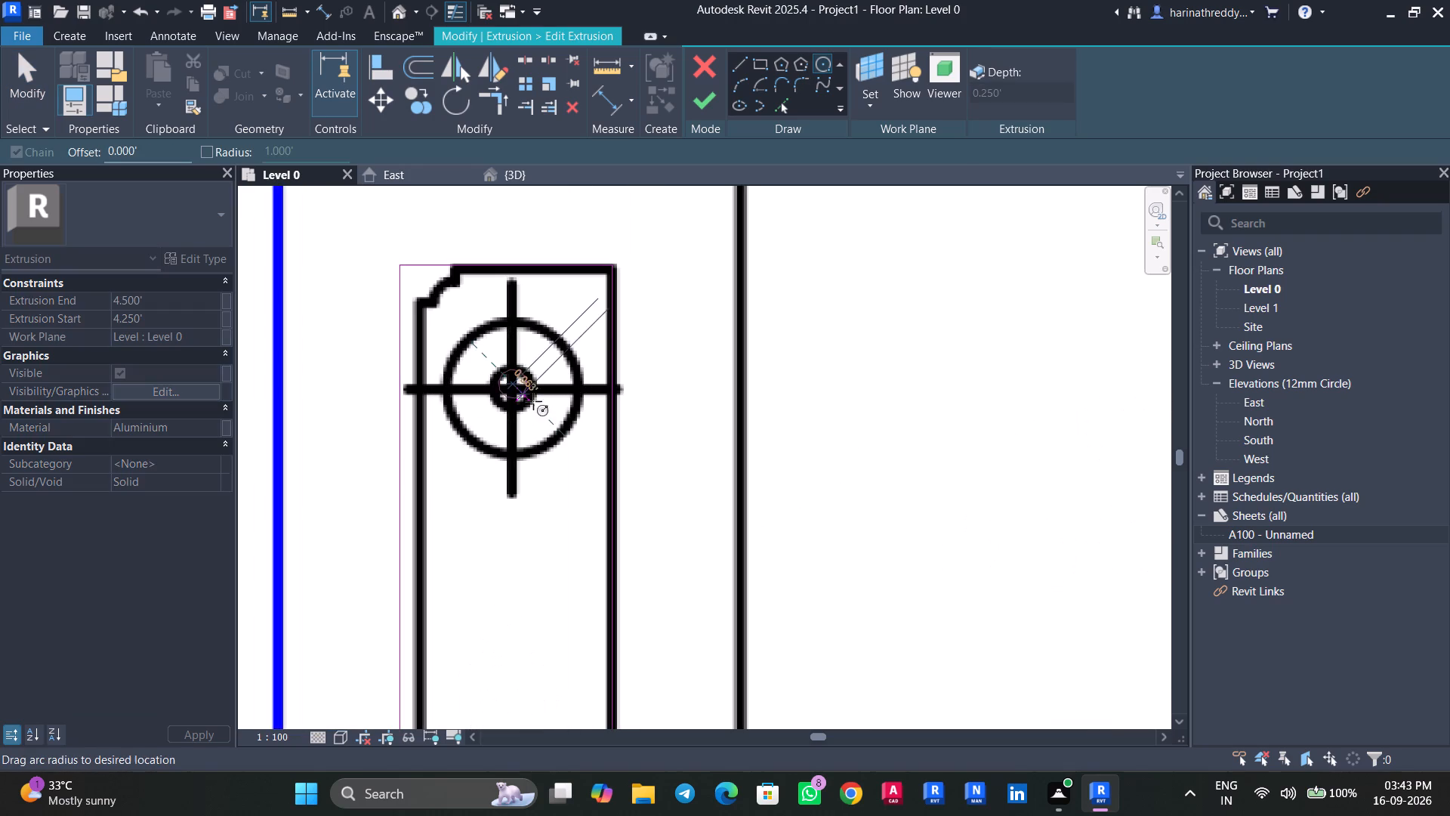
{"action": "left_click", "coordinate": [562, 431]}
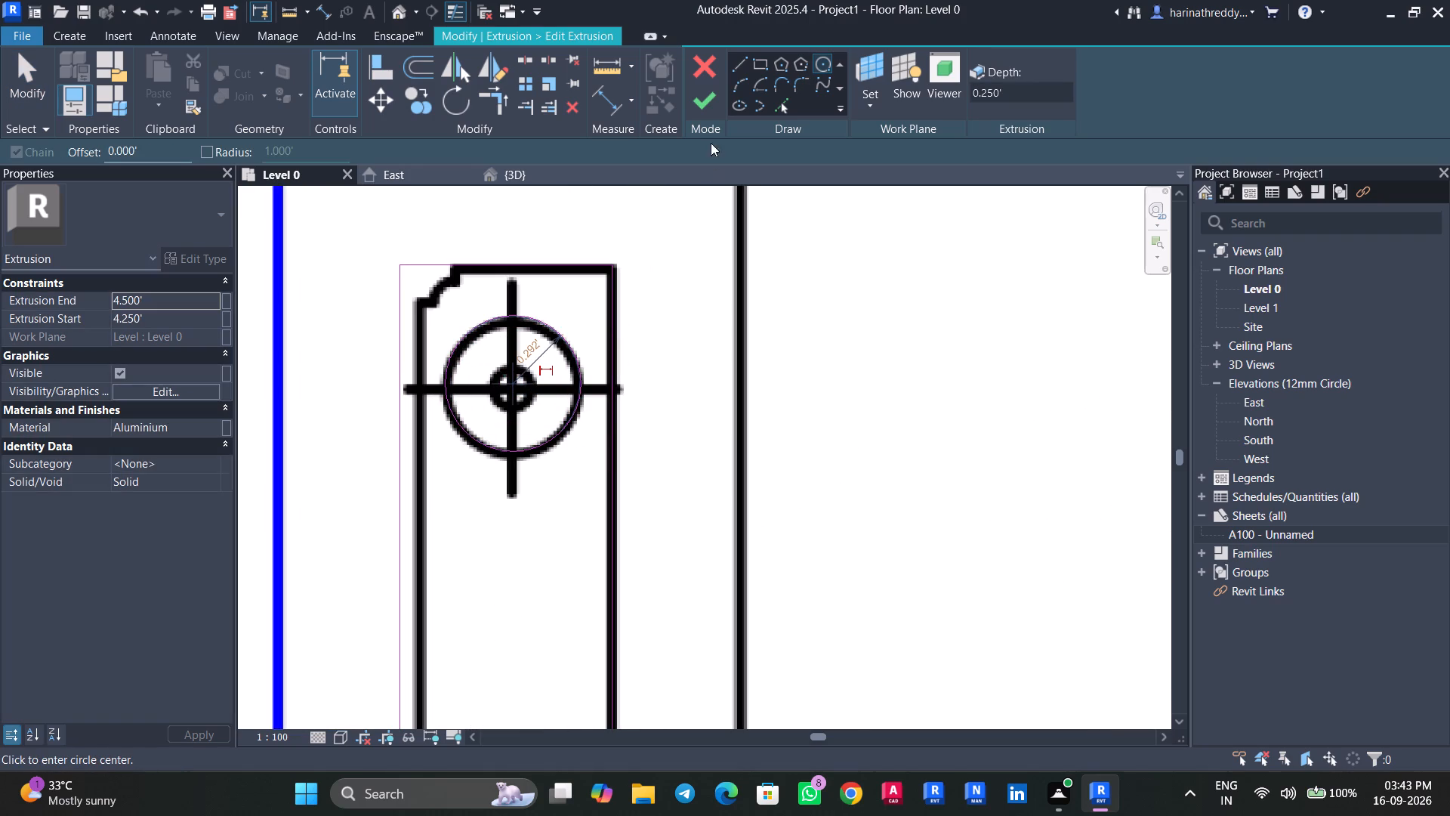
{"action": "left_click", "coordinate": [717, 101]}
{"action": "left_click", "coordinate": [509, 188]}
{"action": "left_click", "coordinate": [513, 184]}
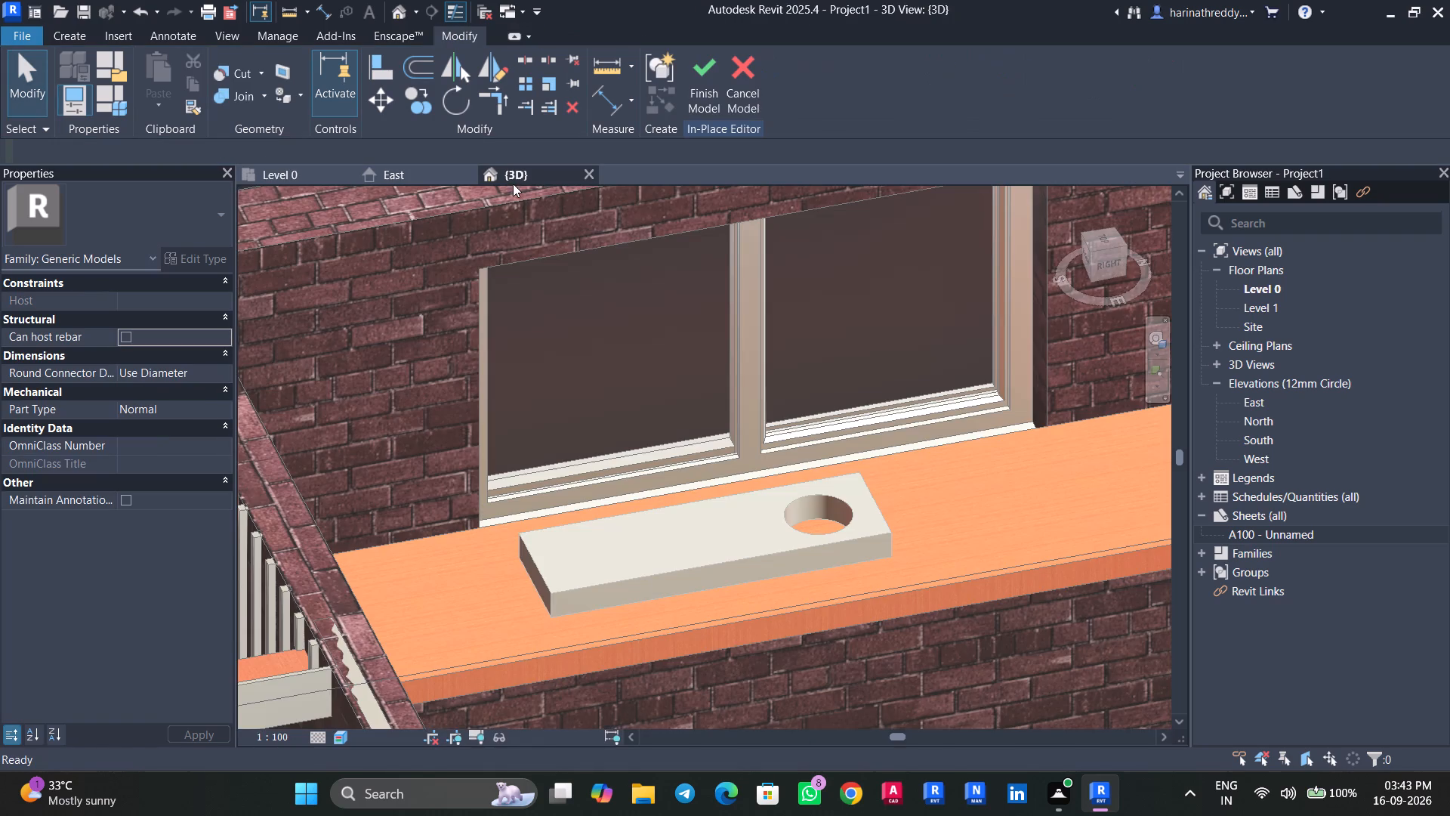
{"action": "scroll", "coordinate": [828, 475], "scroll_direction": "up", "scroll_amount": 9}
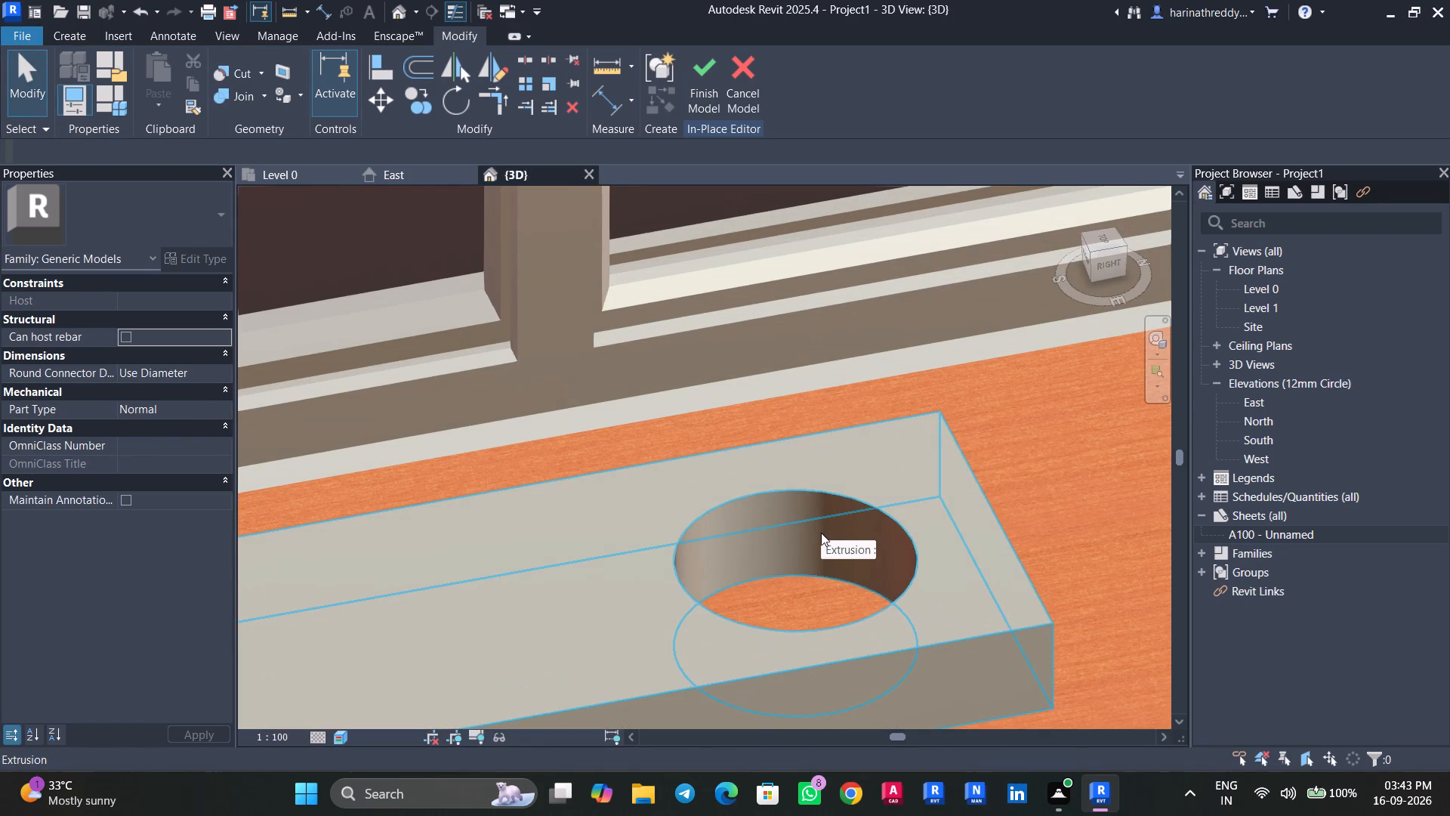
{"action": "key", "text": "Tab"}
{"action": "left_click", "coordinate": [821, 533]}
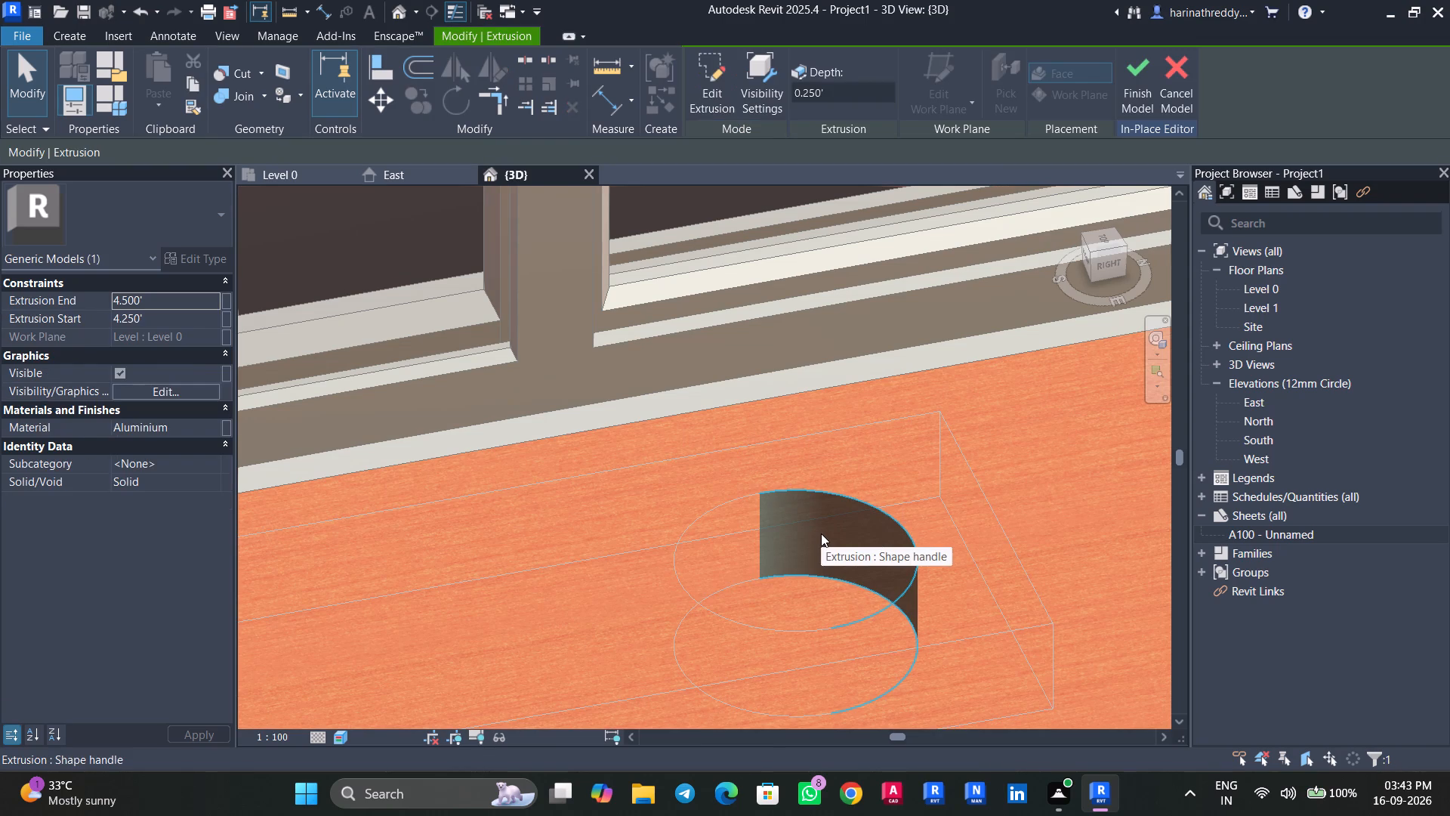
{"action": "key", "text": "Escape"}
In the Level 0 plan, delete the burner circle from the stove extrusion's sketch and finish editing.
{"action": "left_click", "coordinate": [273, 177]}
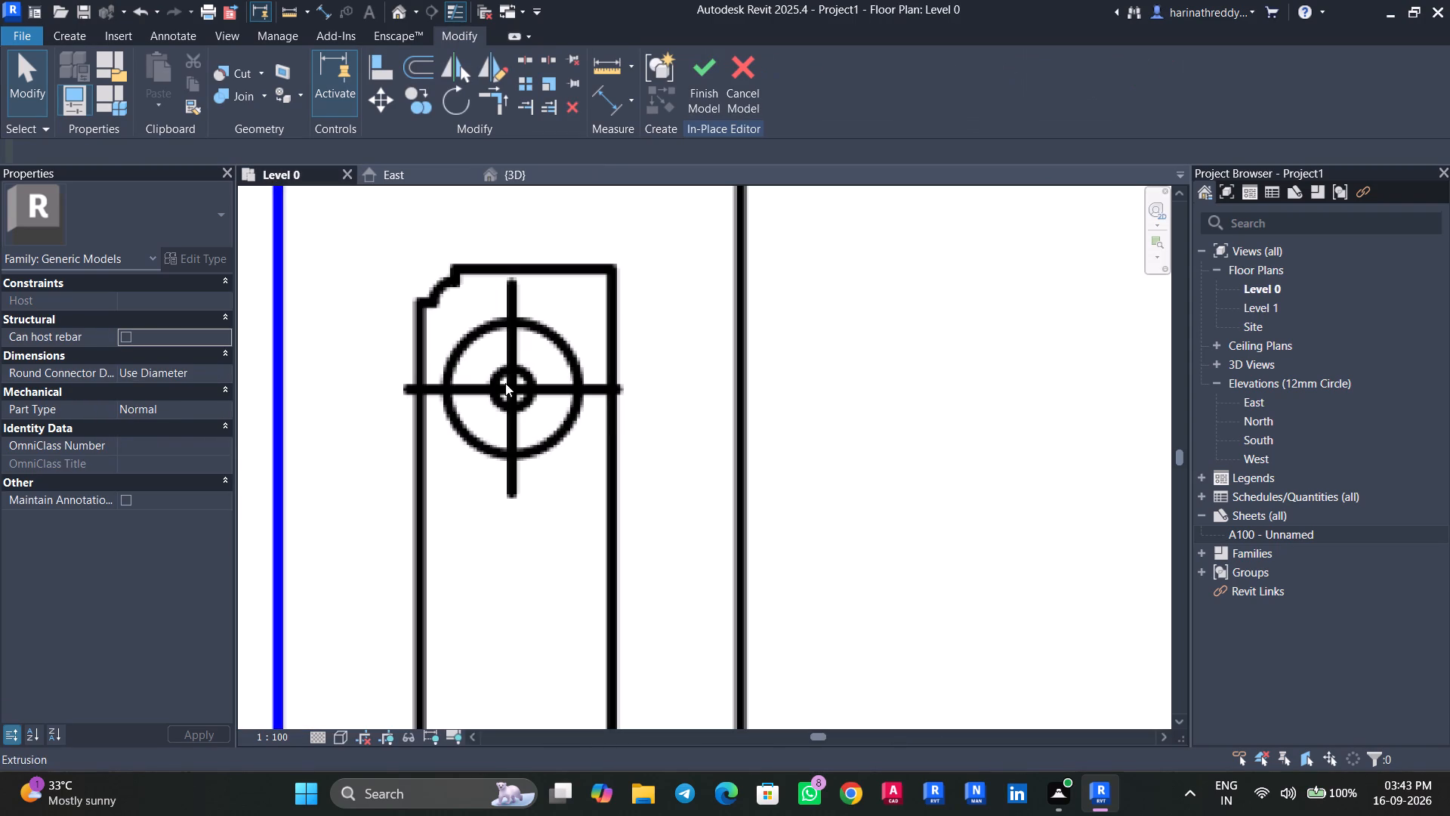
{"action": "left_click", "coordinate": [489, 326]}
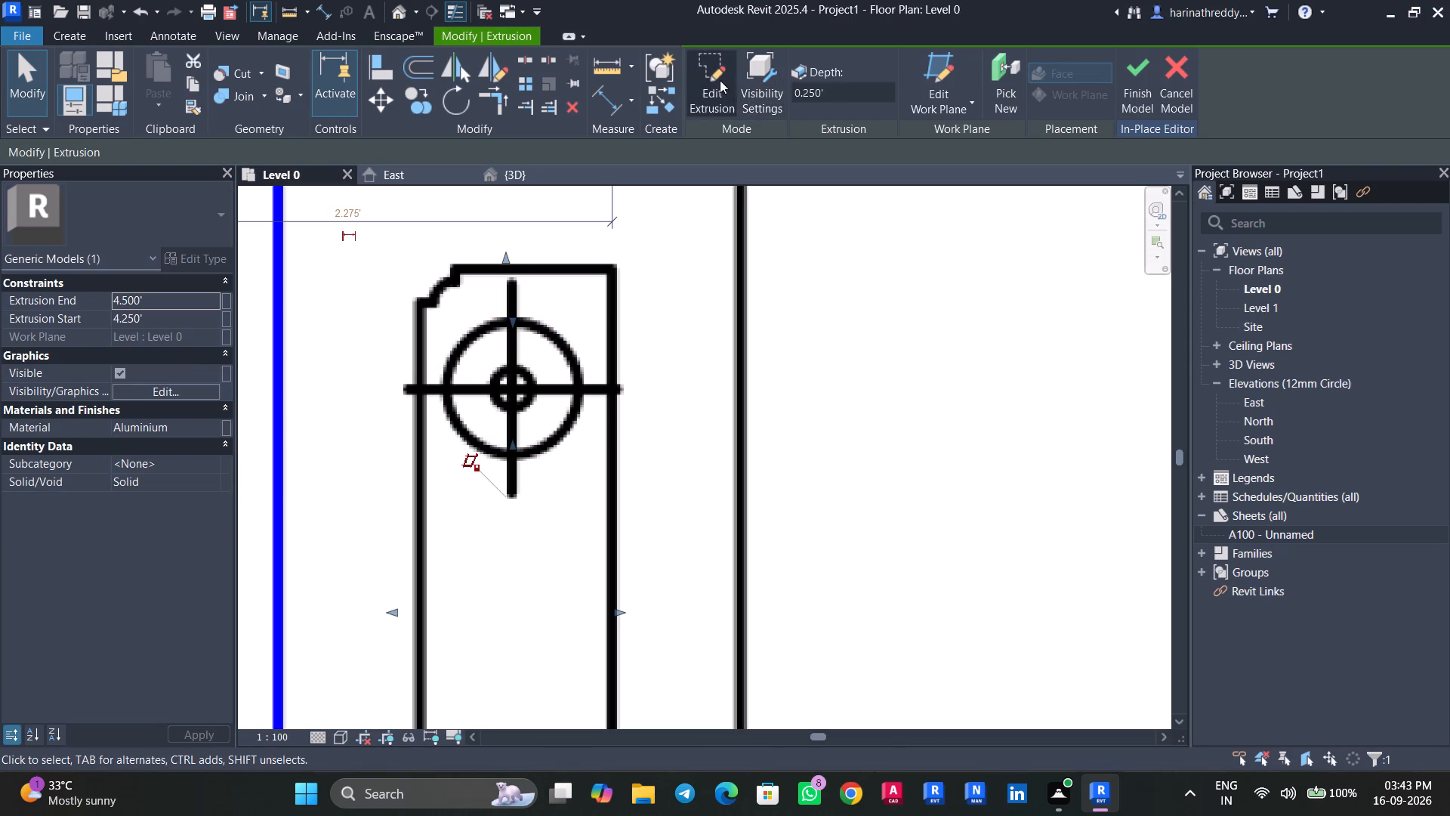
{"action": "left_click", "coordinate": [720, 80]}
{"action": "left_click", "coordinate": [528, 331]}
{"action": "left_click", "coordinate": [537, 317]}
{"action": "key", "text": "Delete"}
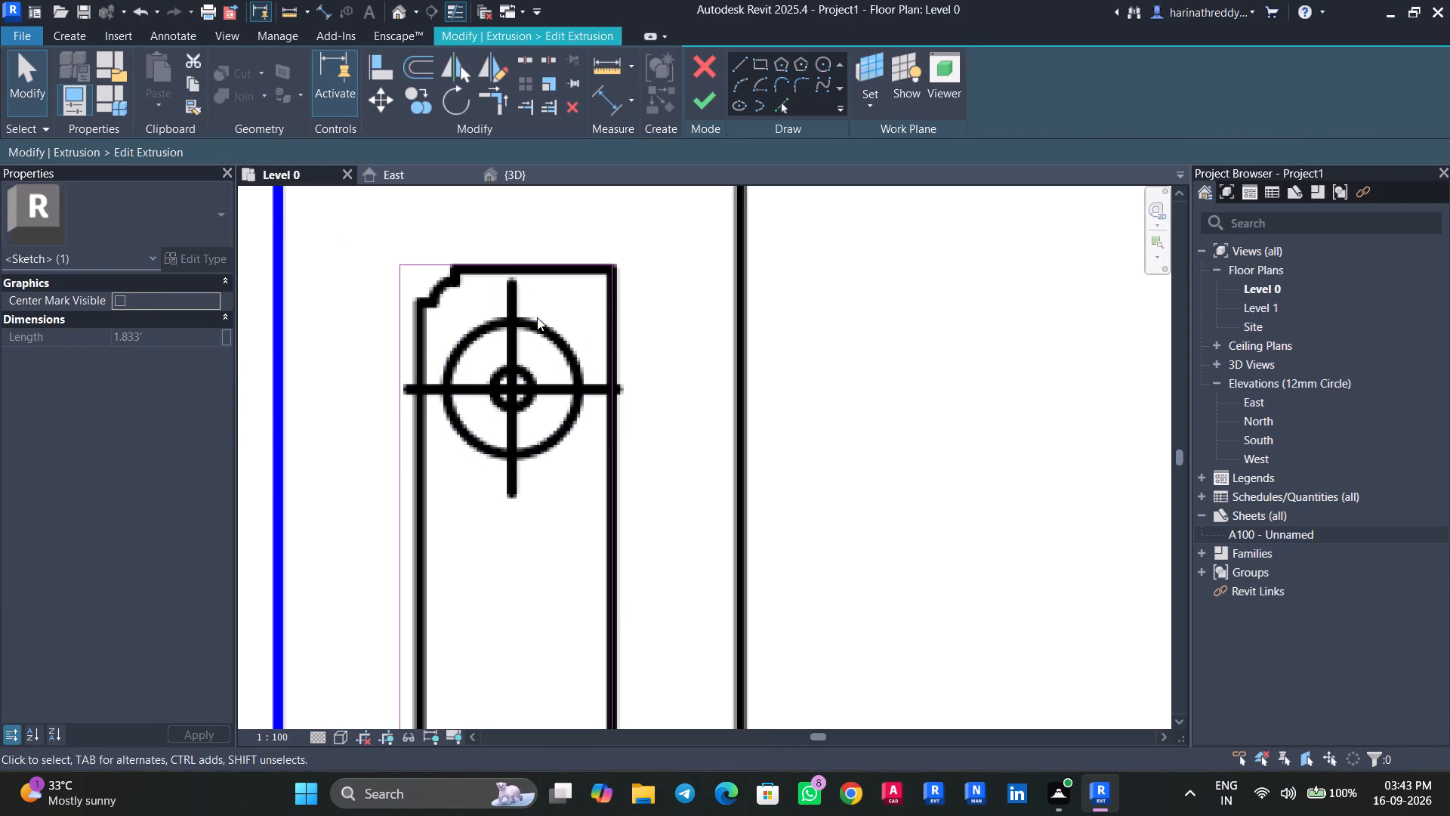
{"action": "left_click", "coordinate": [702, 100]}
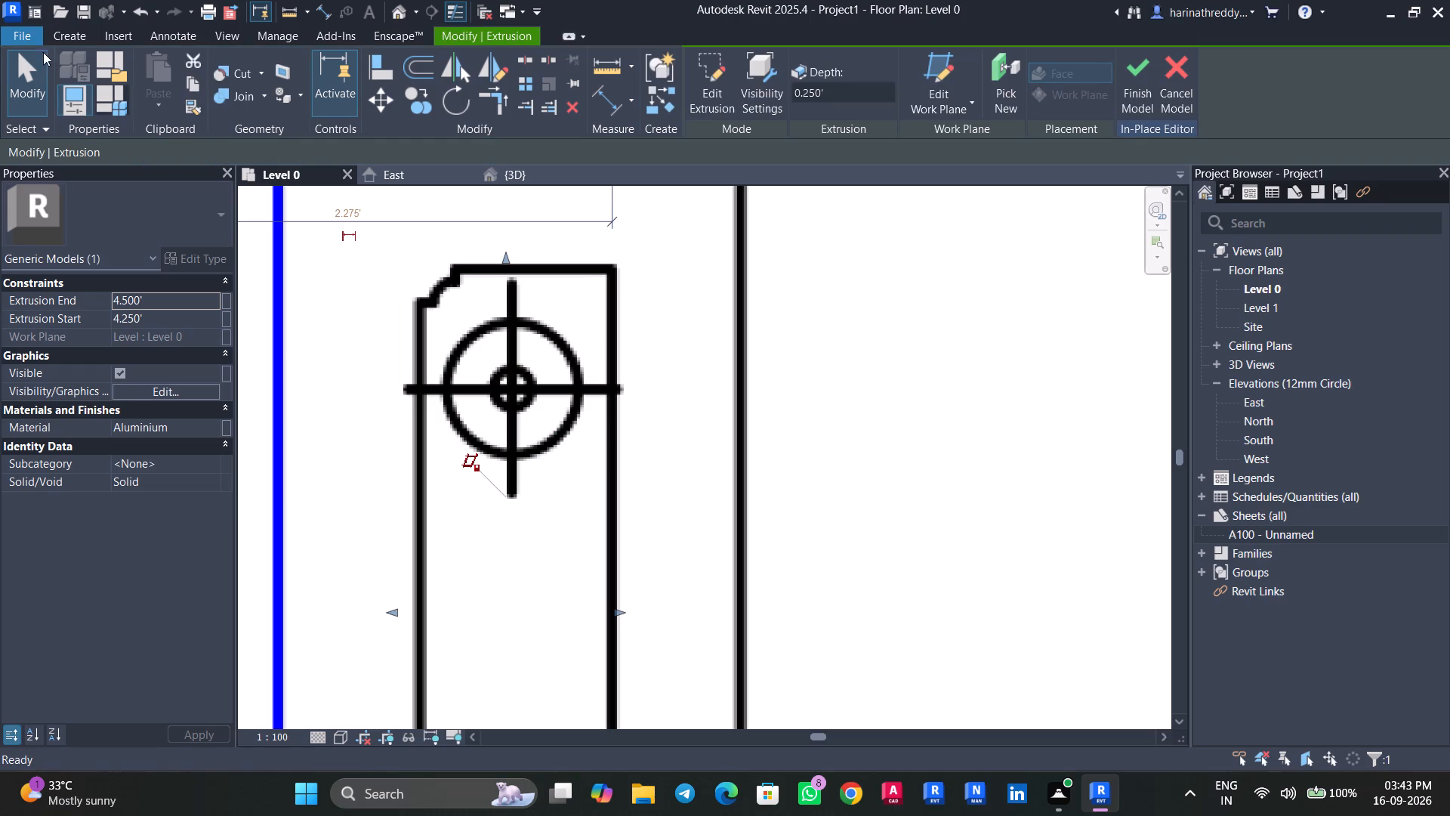
Start a separate extrusion and sketch a circle over each of the two burner symbols, the upper one about 0.29' in radius.
{"action": "left_click", "coordinate": [70, 32]}
{"action": "left_click", "coordinate": [174, 84]}
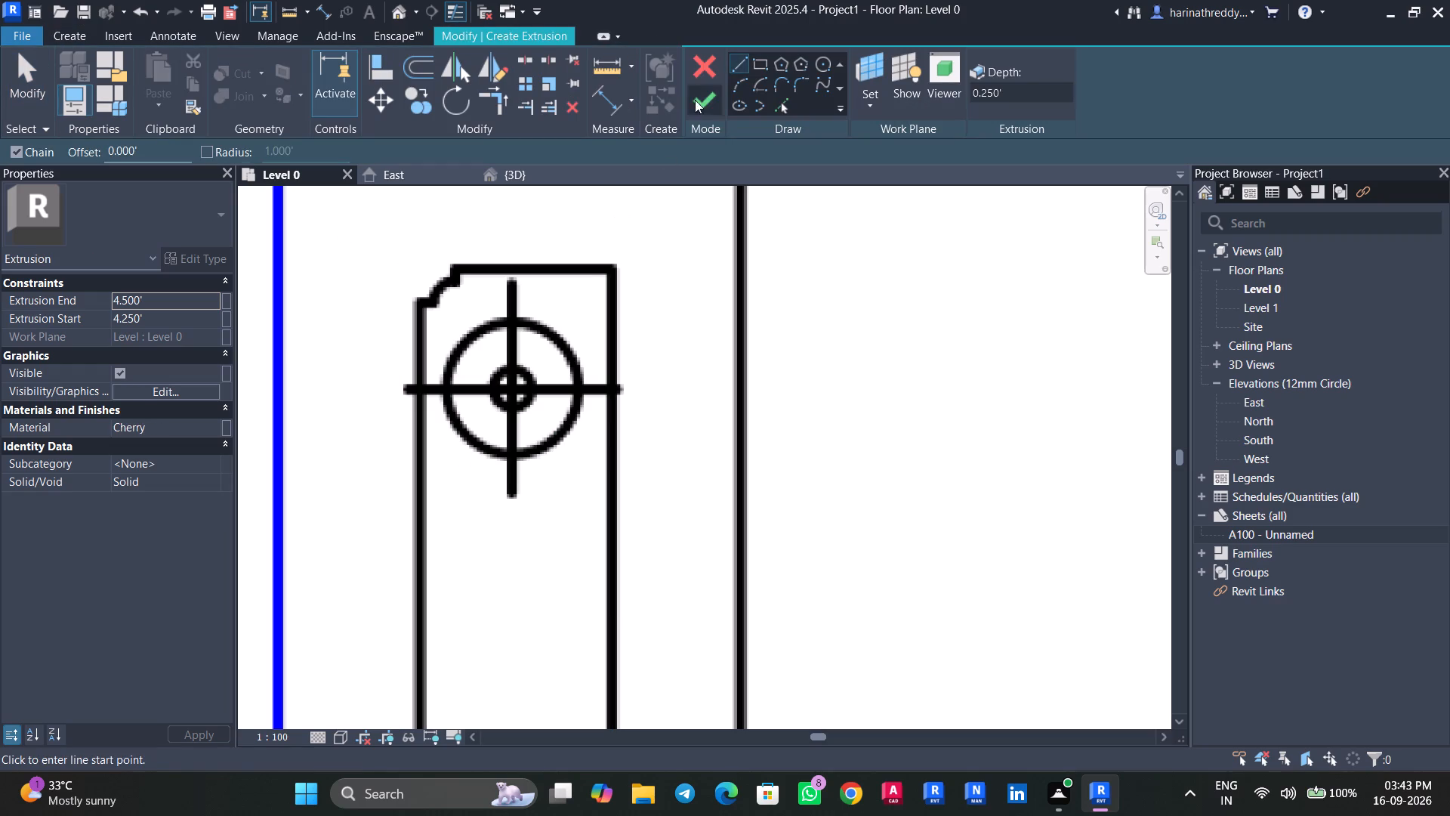
{"action": "left_click", "coordinate": [826, 66]}
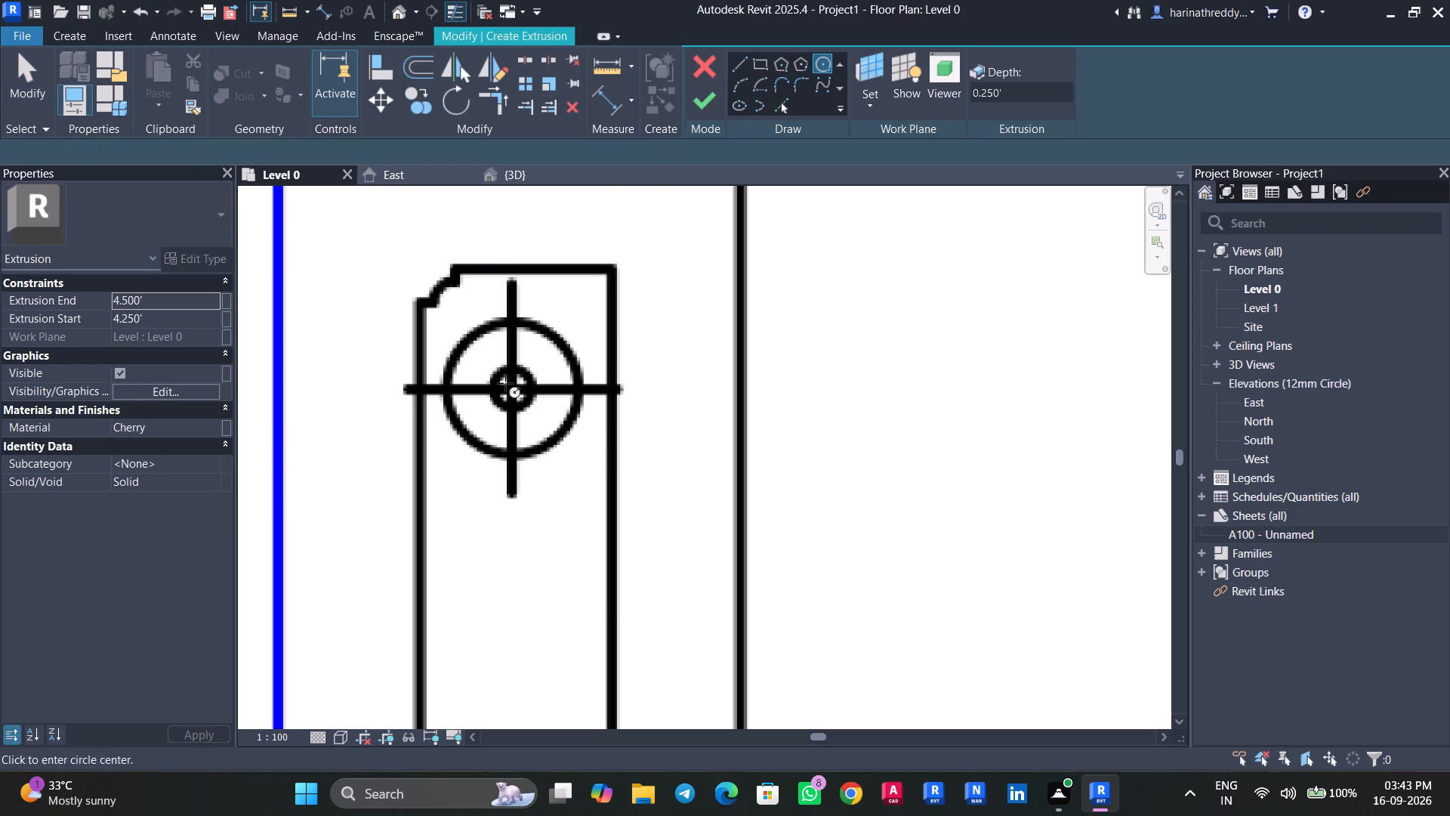
{"action": "left_click", "coordinate": [510, 389]}
{"action": "left_click", "coordinate": [569, 418]}
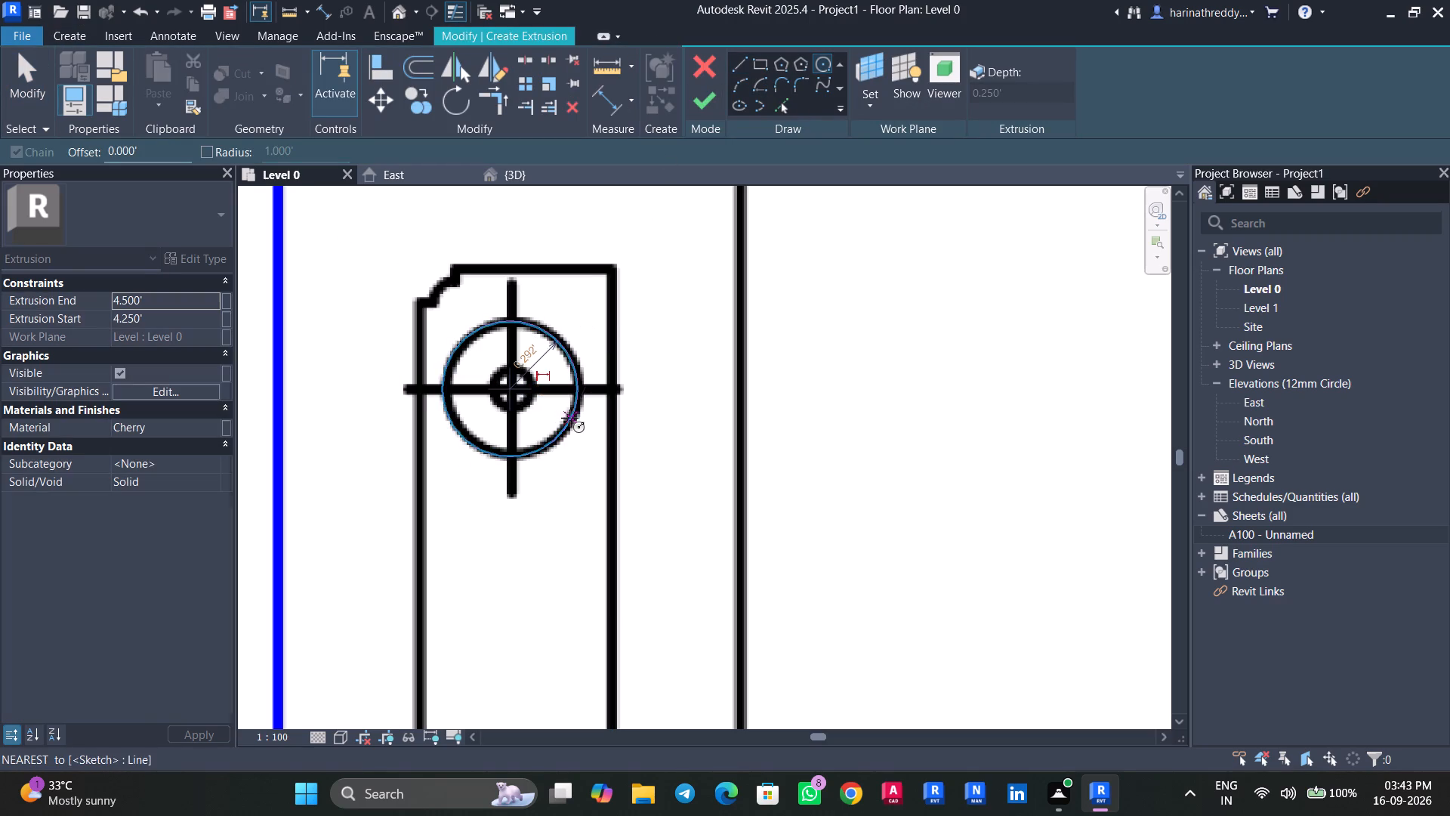
{"action": "middle_click_drag", "start_coordinate": [558, 515], "coordinate": [594, 226]}
{"action": "left_click", "coordinate": [545, 555]}
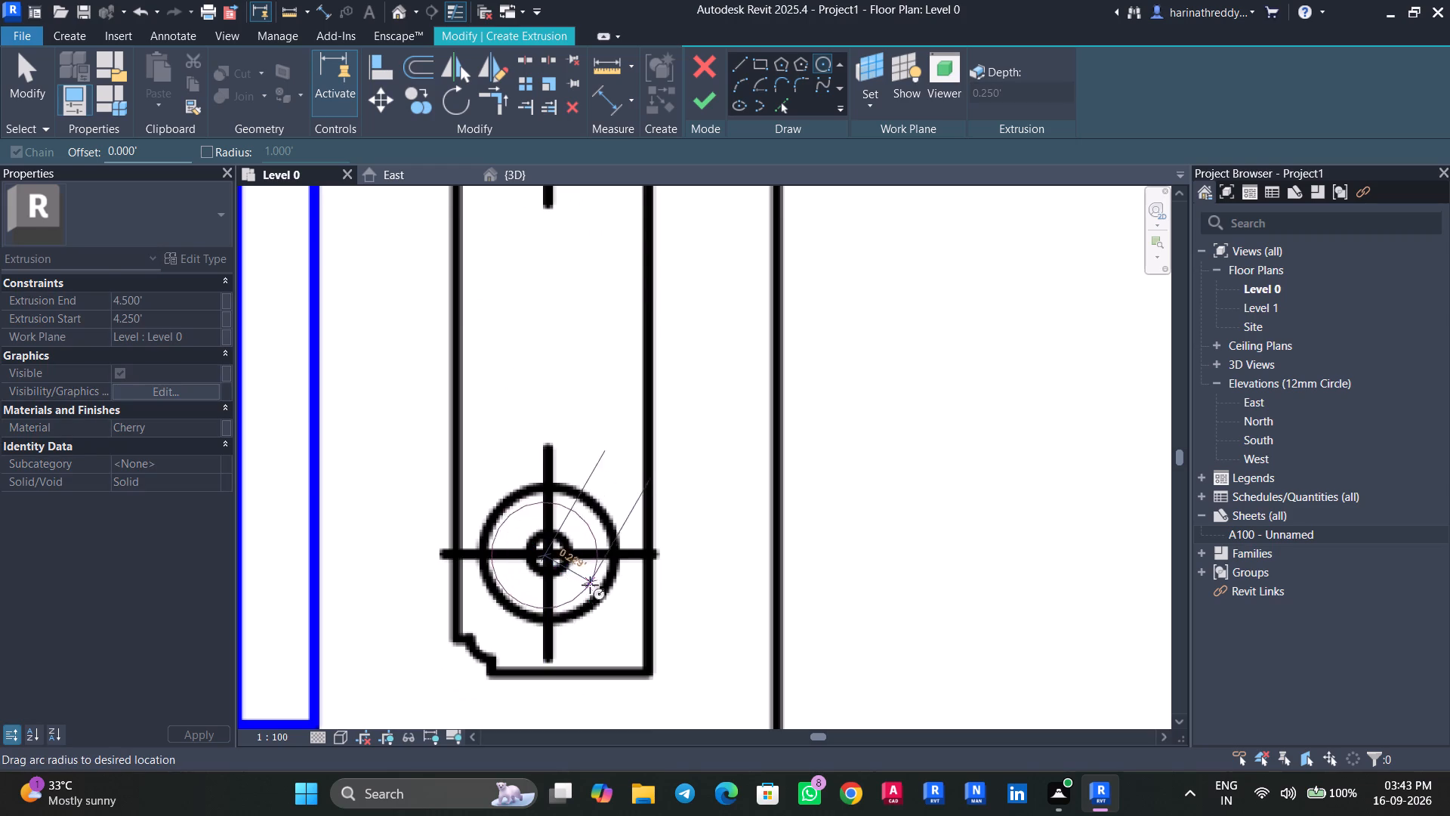
{"action": "left_click", "coordinate": [606, 594]}
Sketch two small knob rectangles, each about 0.1' x 0.2', between the burners near the stove's room-side edge.
{"action": "middle_click_drag", "start_coordinate": [569, 364], "coordinate": [567, 450]}
{"action": "left_click", "coordinate": [762, 60]}
{"action": "left_click", "coordinate": [606, 503]}
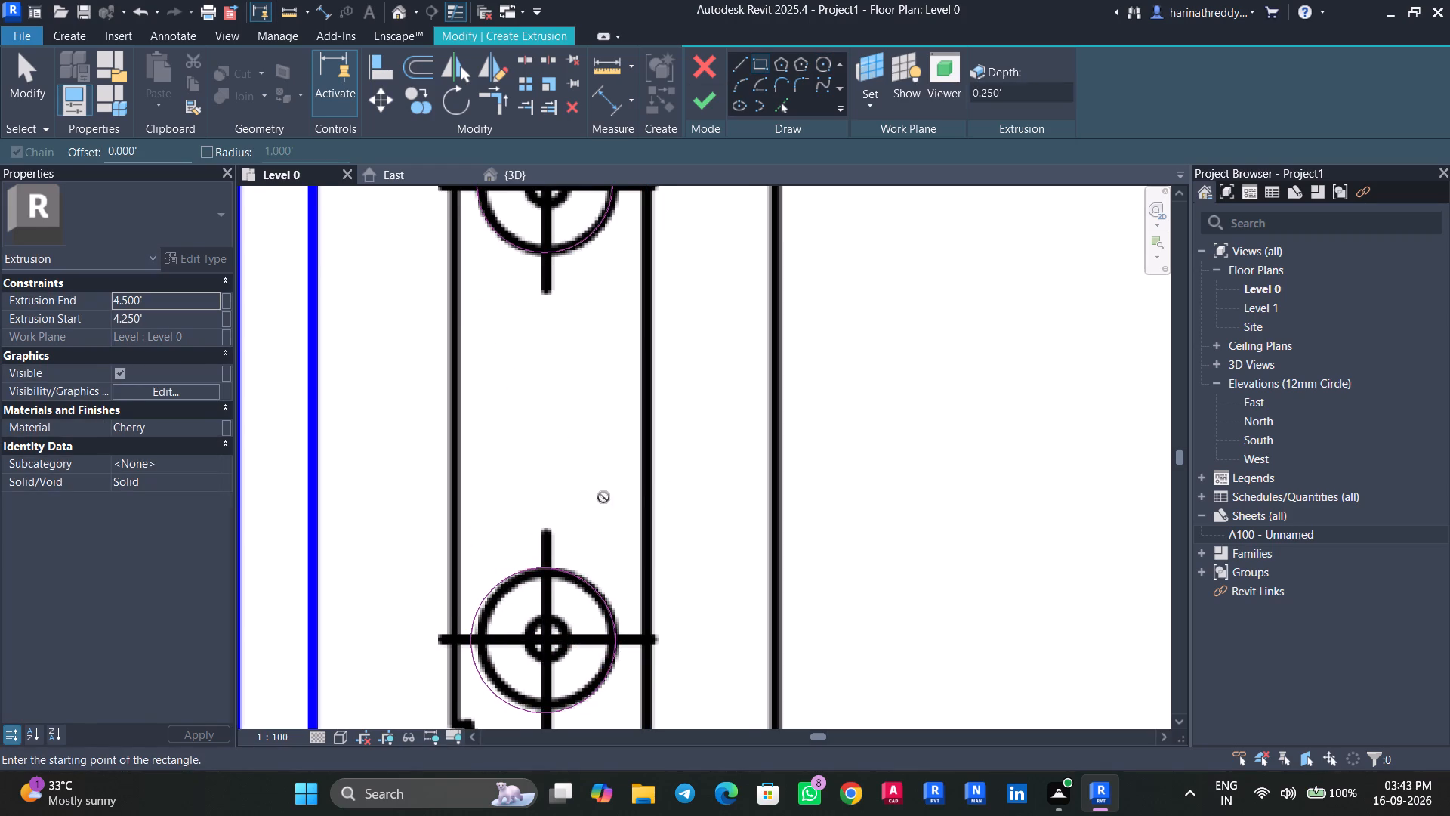
{"action": "left_click", "coordinate": [582, 453]}
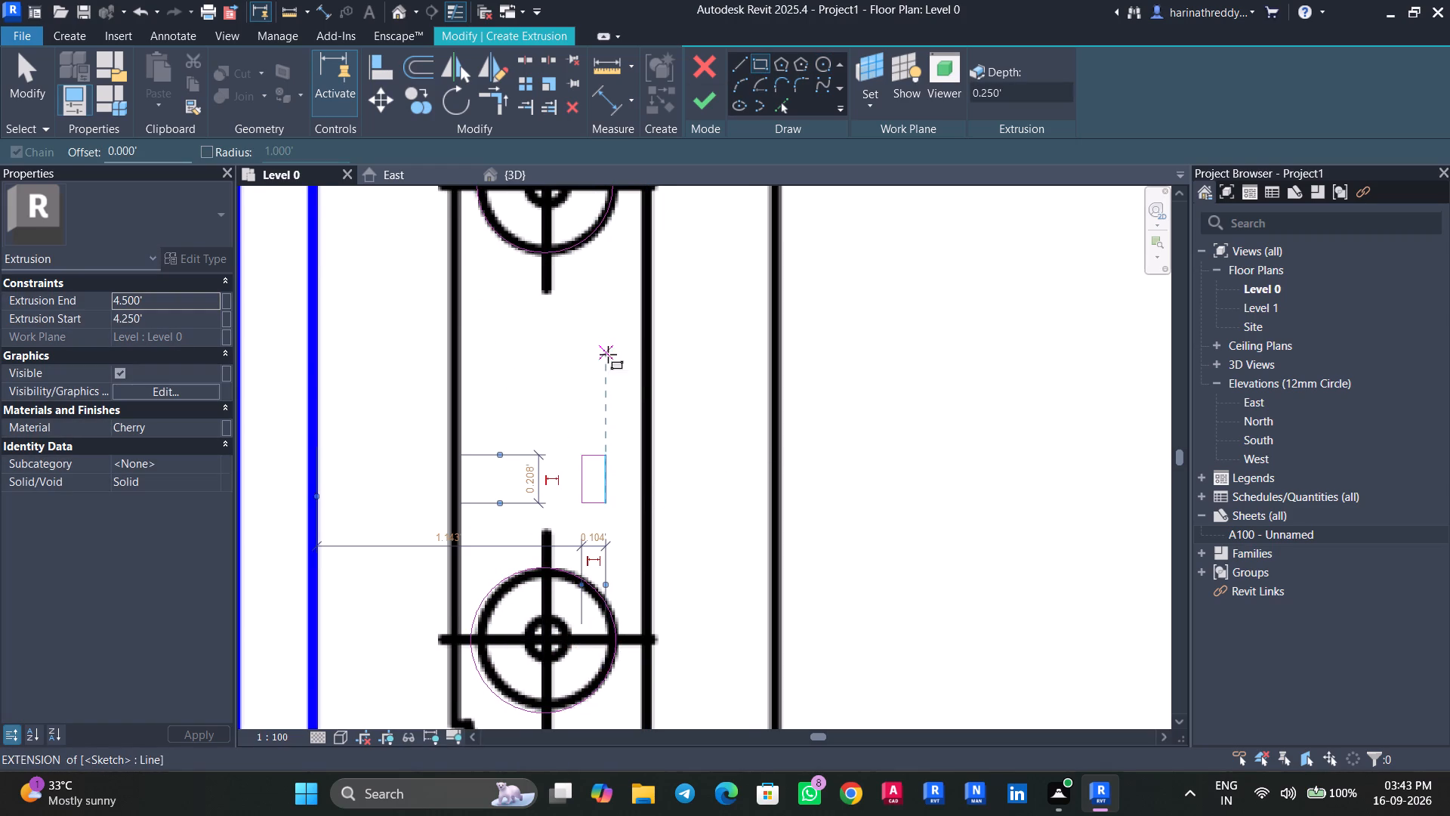
{"action": "left_click", "coordinate": [605, 363]}
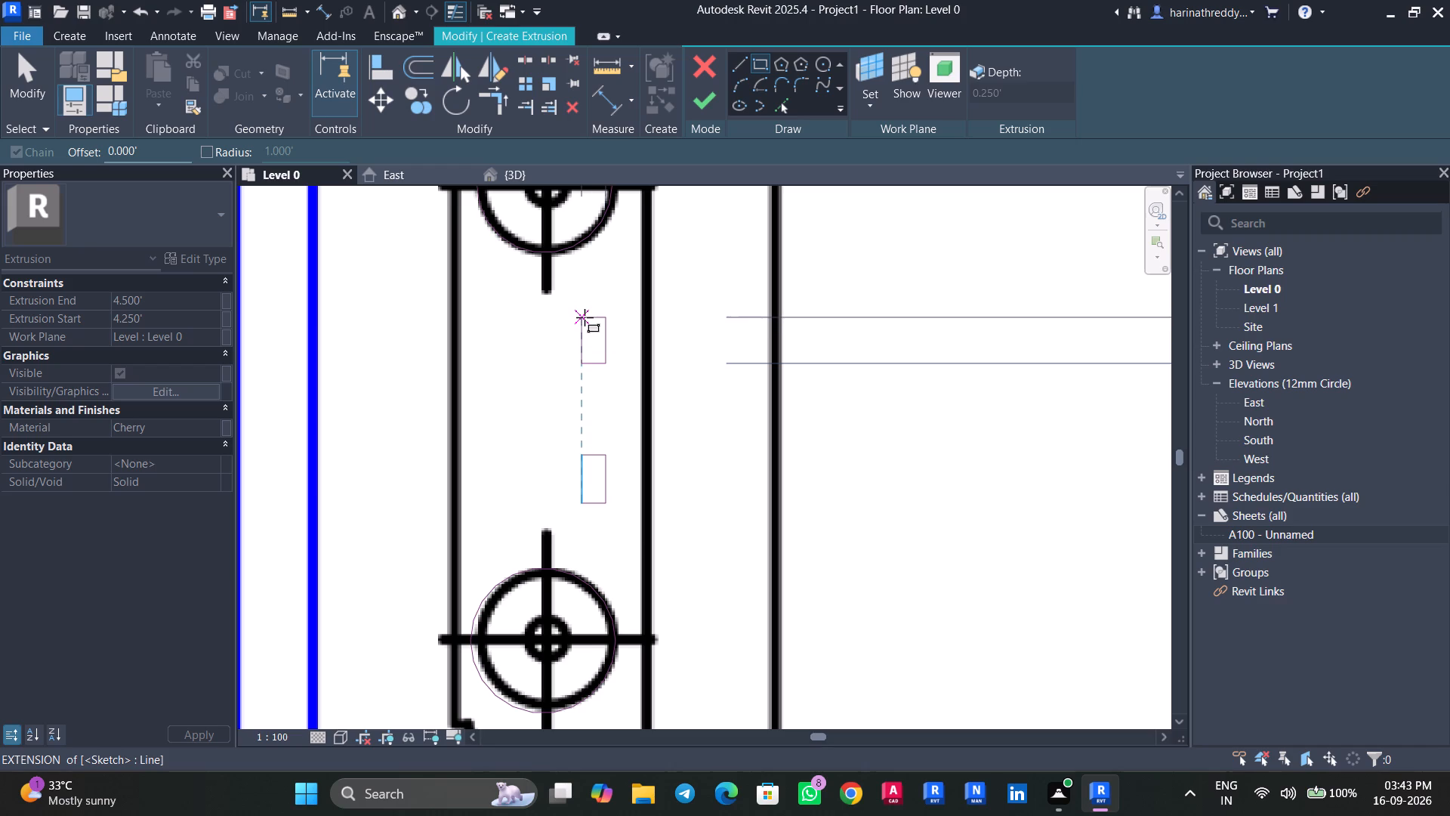
{"action": "left_click", "coordinate": [585, 322]}
{"action": "key", "text": "Escape"}
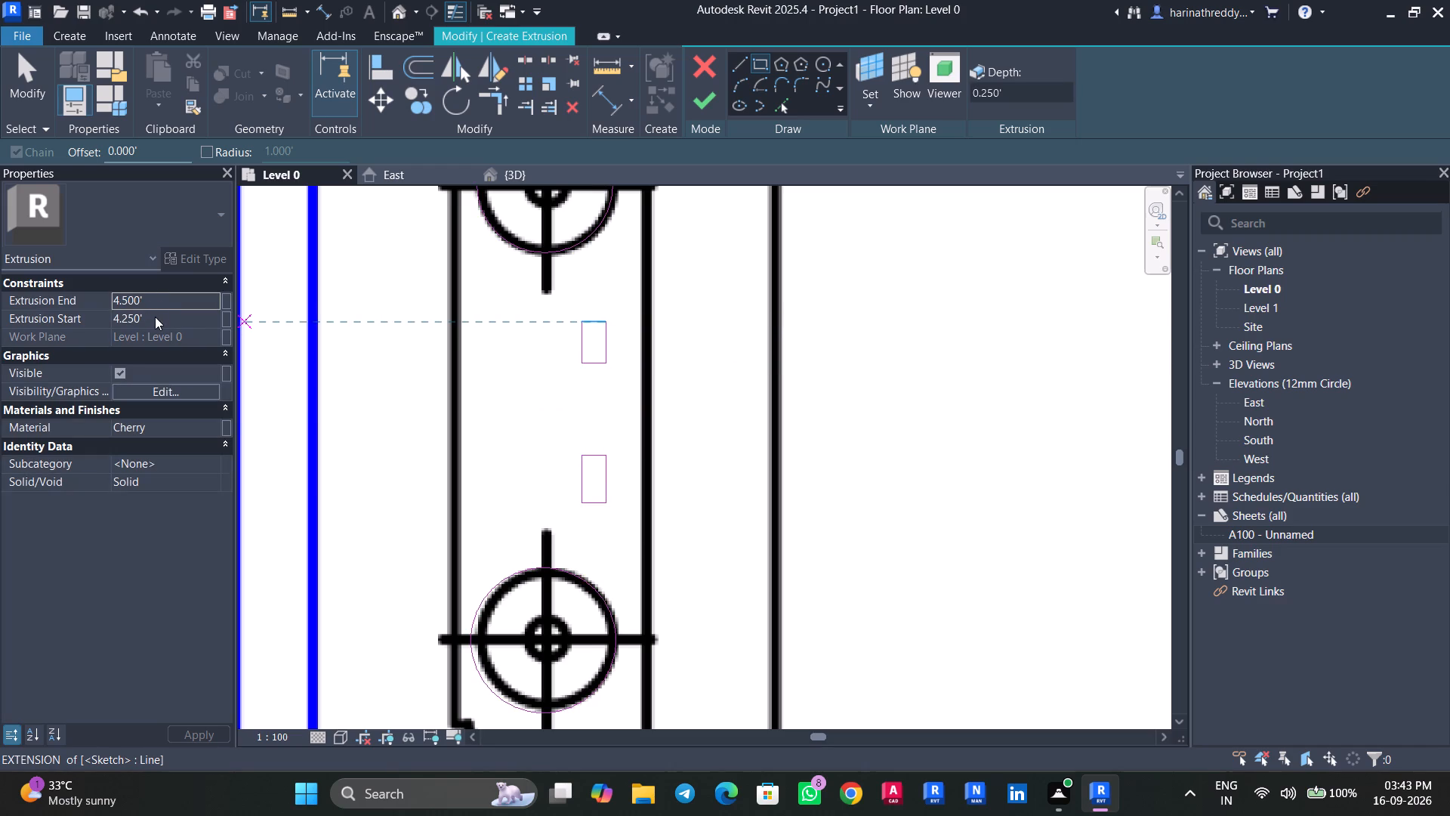
Set the burner and knob extrusion's start to 4.5' and its end to 4.75'.
{"action": "left_click", "coordinate": [154, 324]}
{"action": "type", "text": "4.5'"}
{"action": "key", "text": "Return"}
{"action": "left_click", "coordinate": [174, 299]}
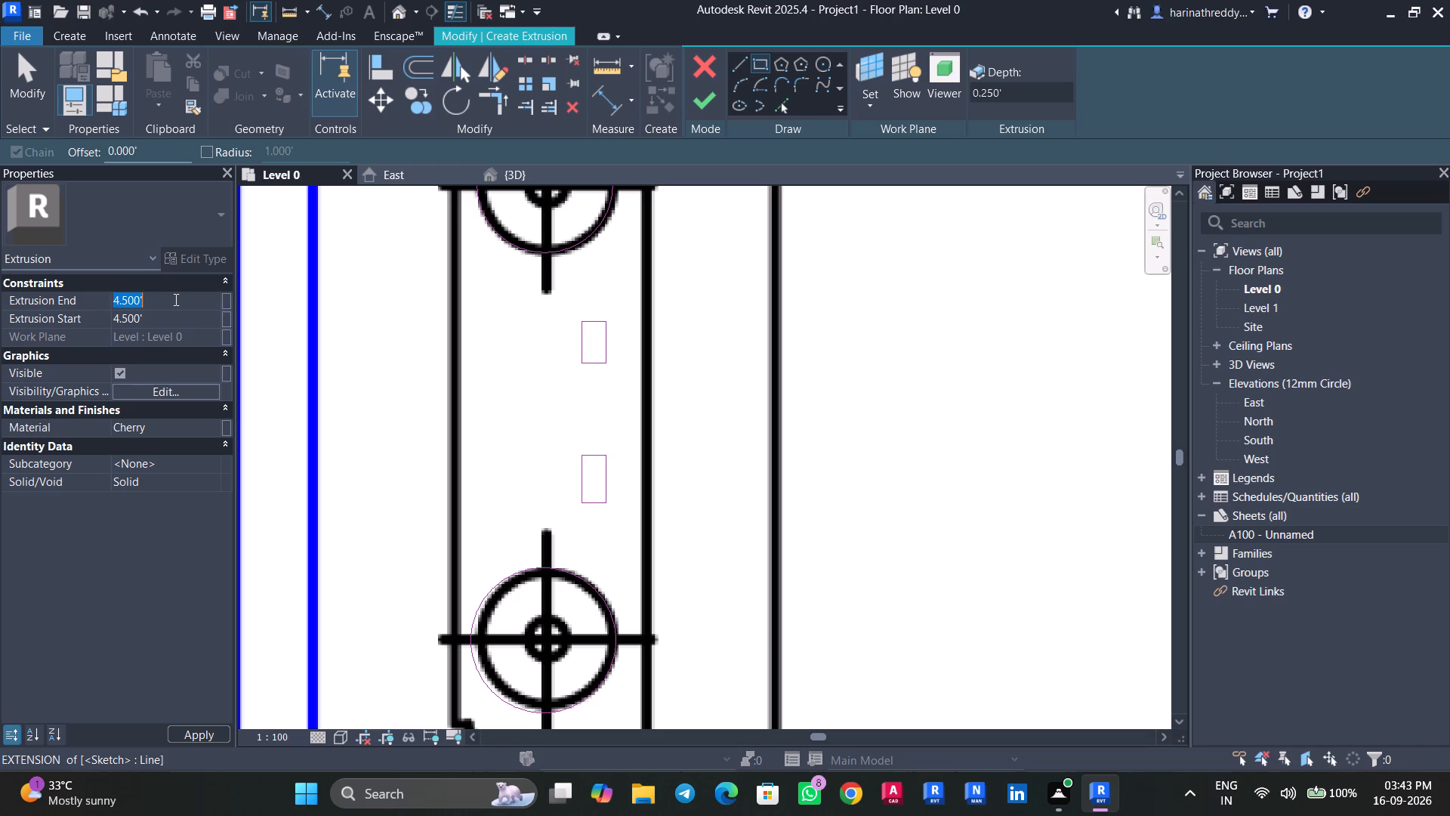
{"action": "type", "text": "4.75'"}
{"action": "key", "text": "Return"}
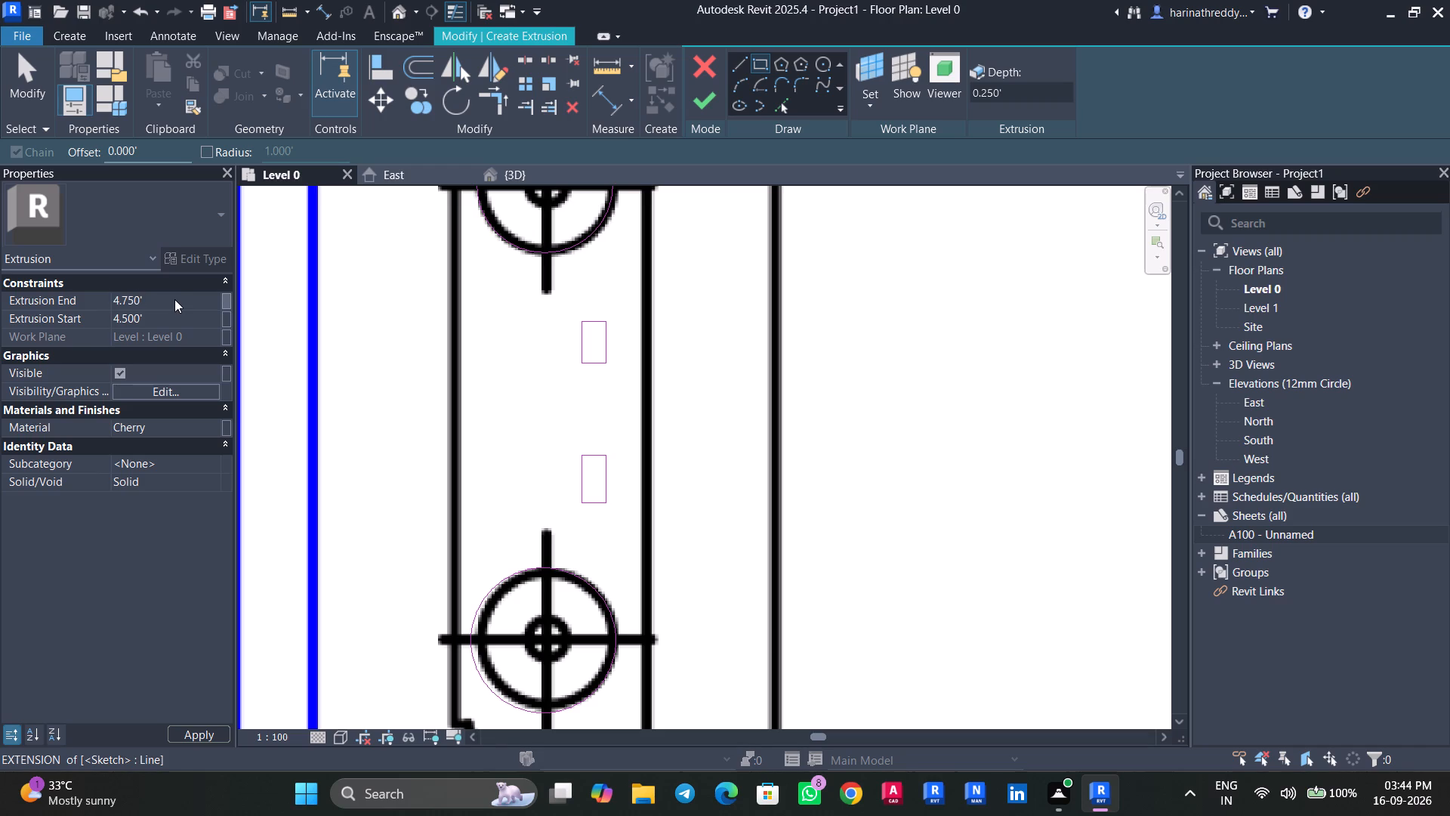
Finish the burner and knob extrusion sketch and set the extrusion's end to 4.6' in the 3D view.
{"action": "left_click", "coordinate": [701, 101]}
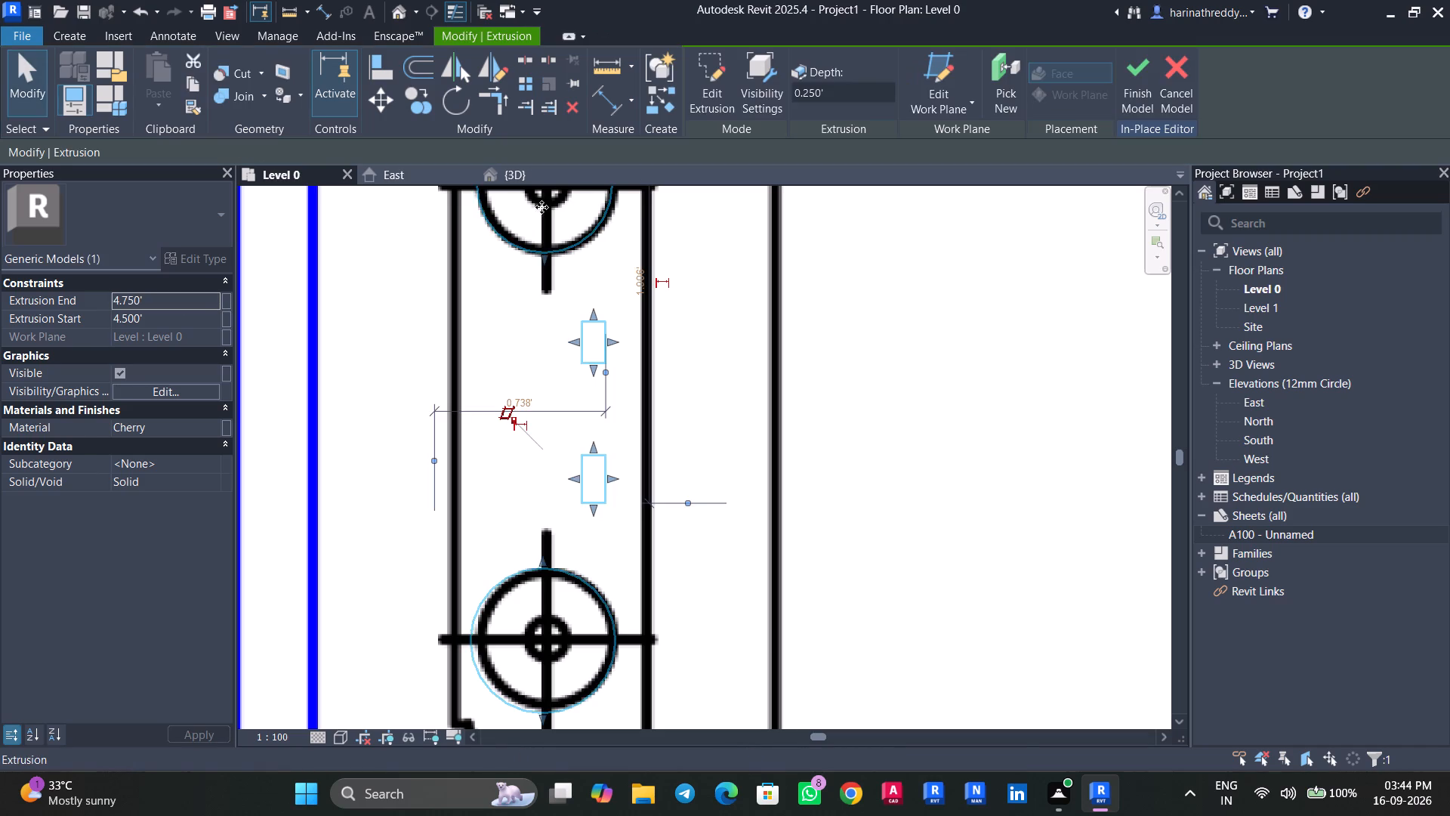
{"action": "left_click", "coordinate": [532, 176]}
{"action": "scroll", "coordinate": [590, 363], "scroll_direction": "down", "scroll_amount": 2}
{"action": "scroll", "coordinate": [591, 363], "scroll_direction": "up", "scroll_amount": 1}
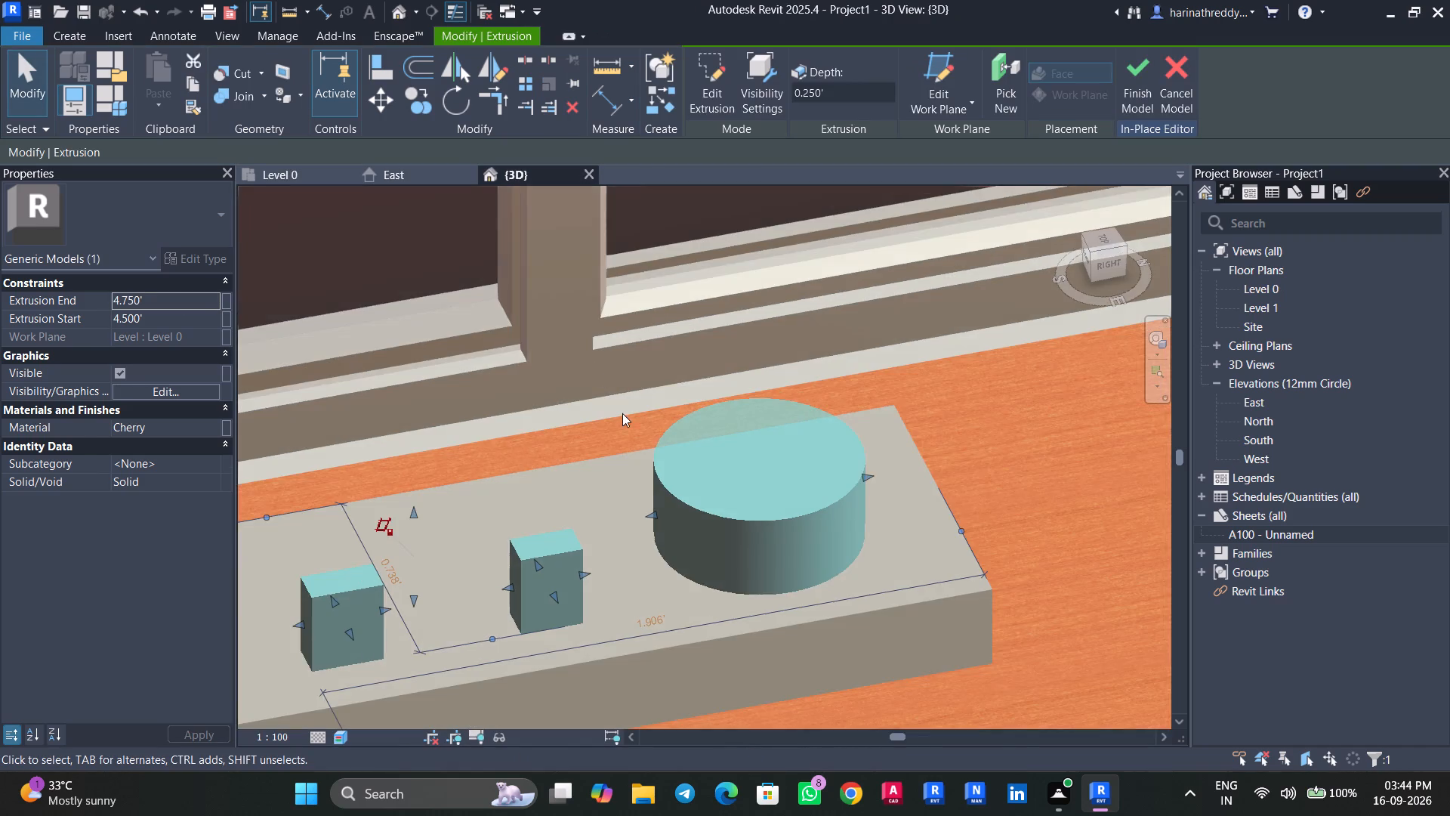
{"action": "scroll", "coordinate": [622, 413], "scroll_direction": "down", "scroll_amount": 7}
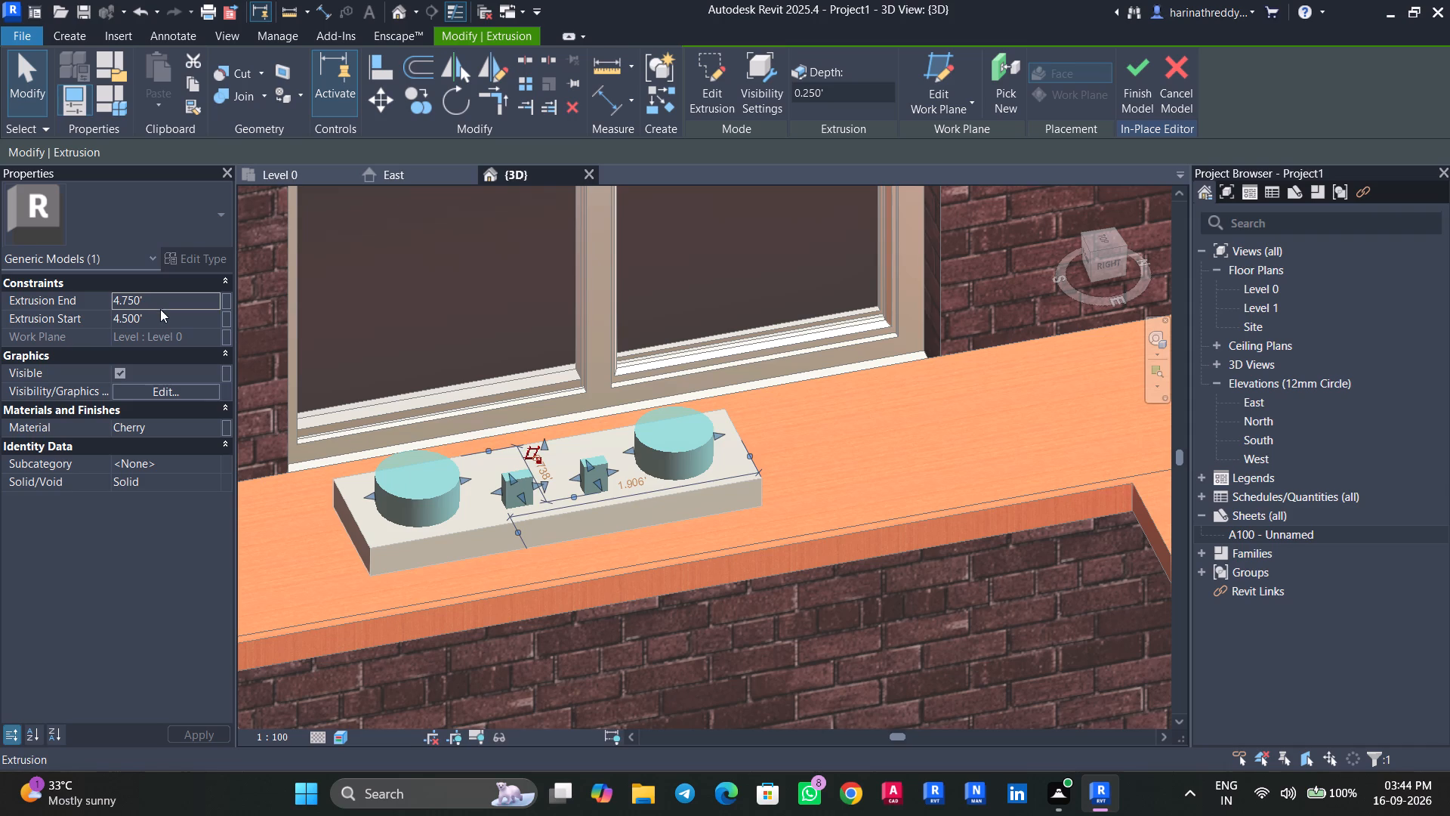
{"action": "left_click", "coordinate": [160, 305]}
{"action": "type", "text": "4.6'"}
{"action": "key", "text": "Return"}
{"action": "scroll", "coordinate": [495, 501], "scroll_direction": "up", "scroll_amount": 5}
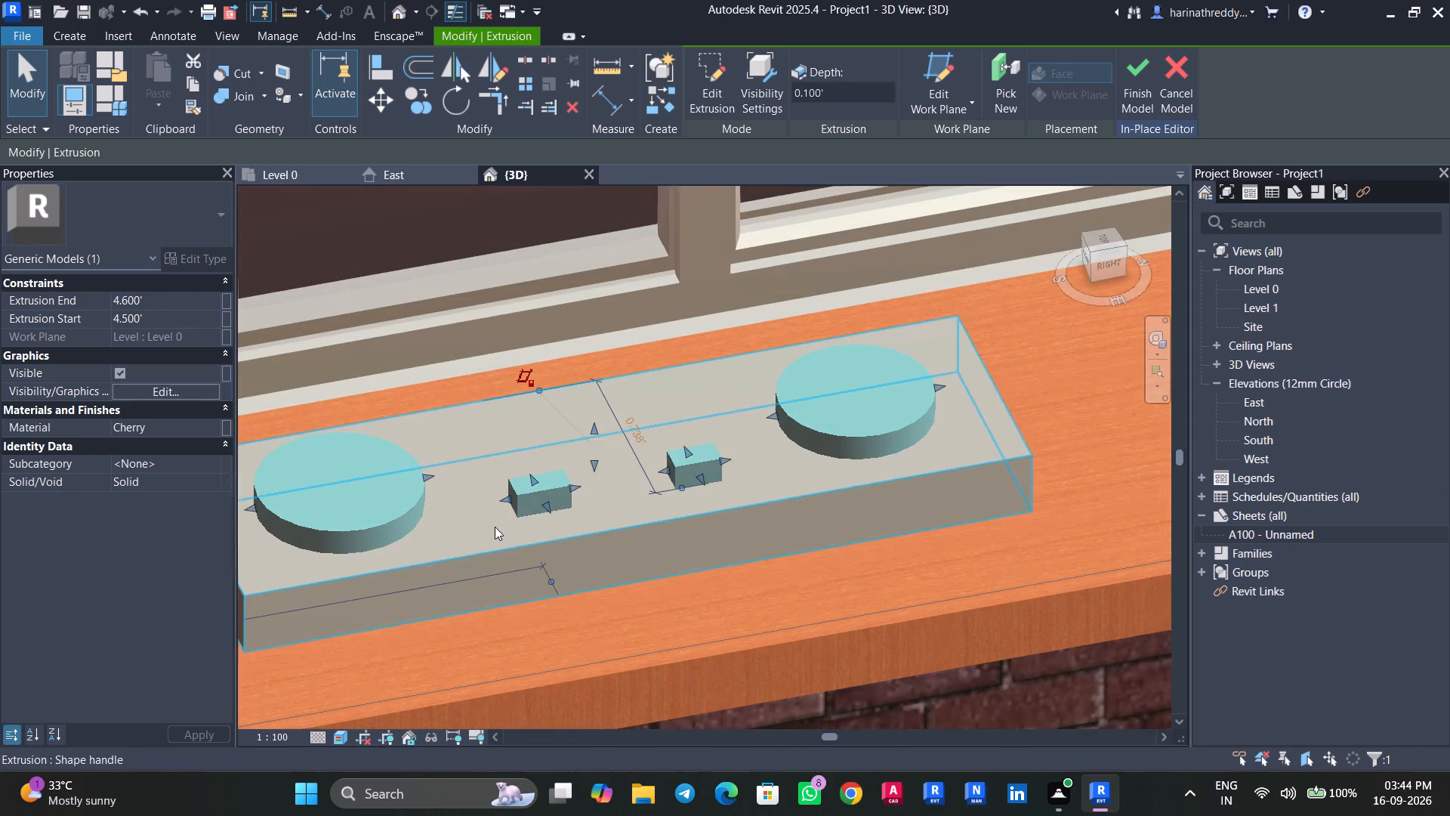
{"action": "key", "text": "Escape"}
{"action": "scroll", "coordinate": [648, 575], "scroll_direction": "down", "scroll_amount": 3}
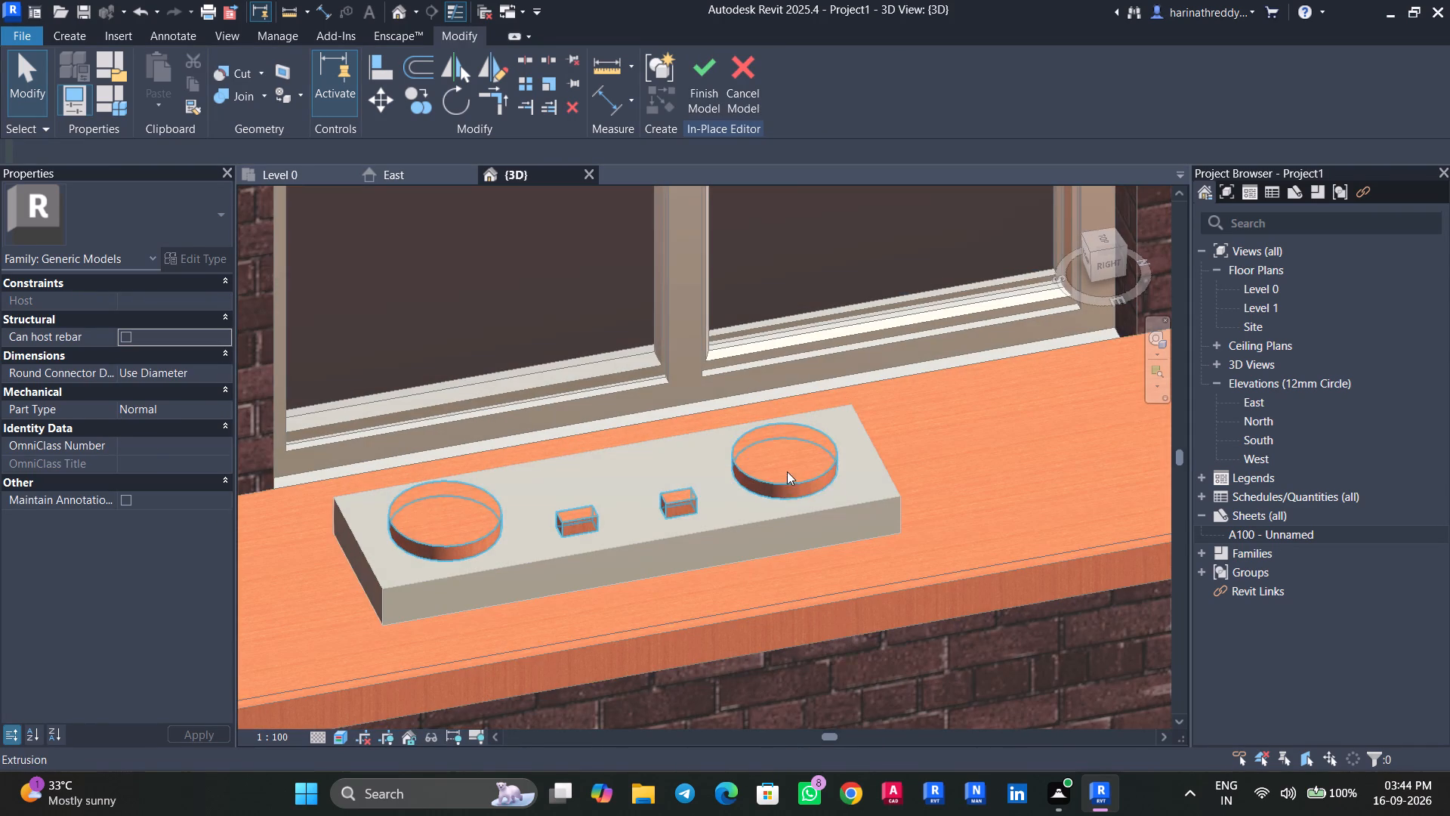
Change the material of the burner and knob extrusion from the project materials to Aluminium.
{"action": "left_click", "coordinate": [787, 471]}
{"action": "left_click", "coordinate": [214, 428]}
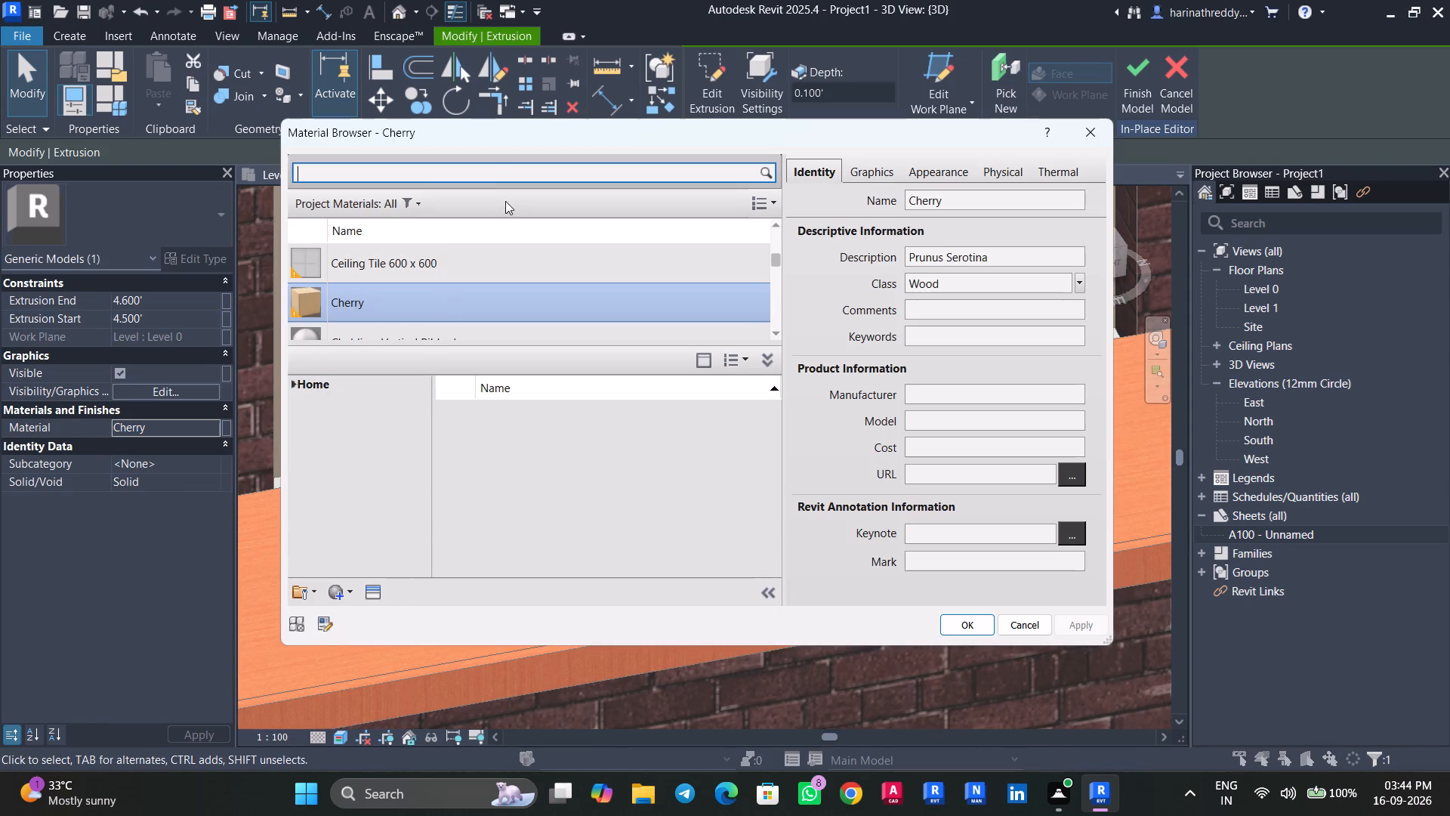
{"action": "left_click", "coordinate": [500, 165]}
{"action": "type", "text": "ALUMINIY"}
{"action": "key", "text": "BackSpace"}
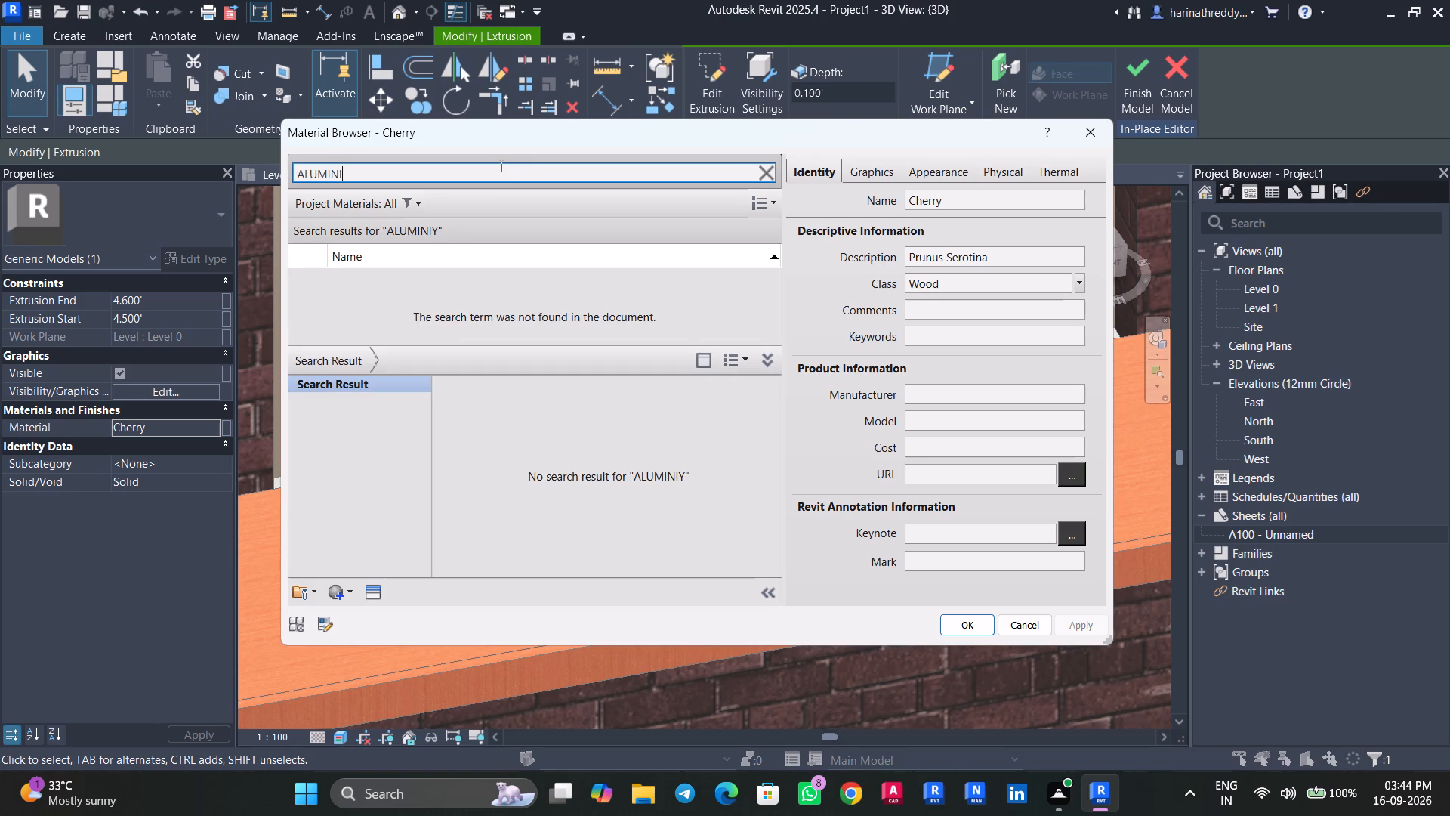
{"action": "key", "text": "BackSpace"}
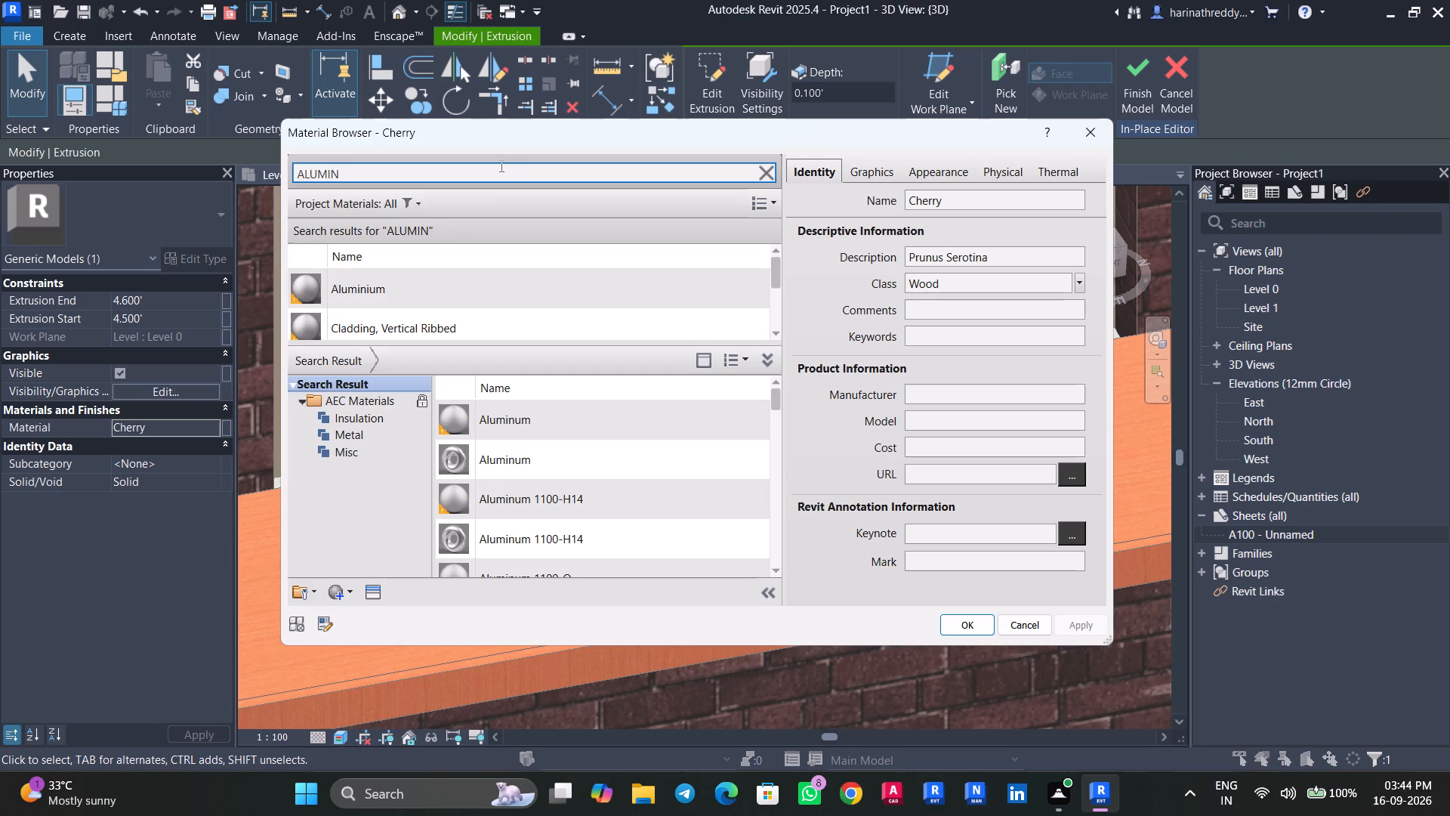
{"action": "left_click", "coordinate": [403, 287]}
{"action": "left_click", "coordinate": [971, 627]}
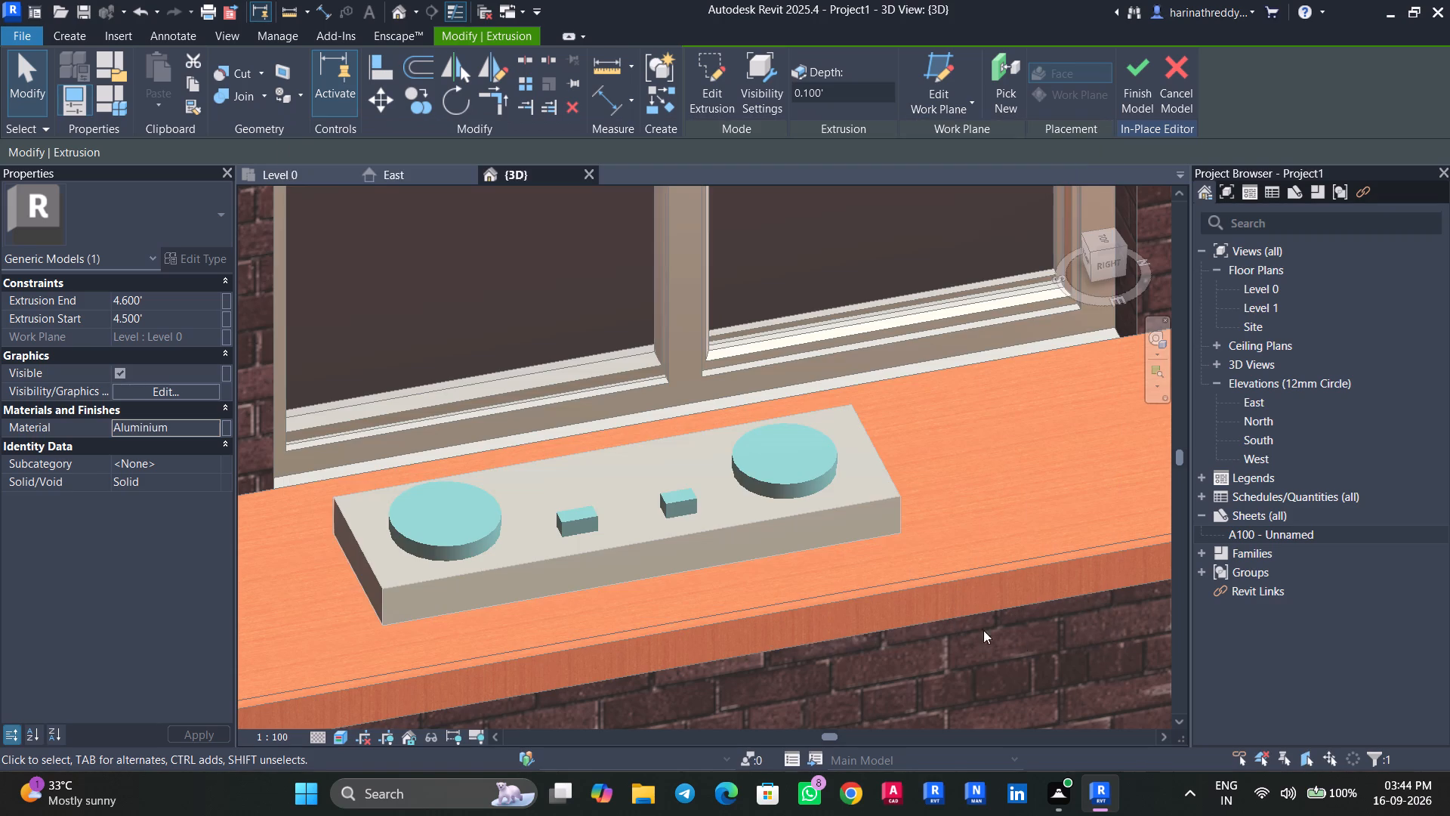
{"action": "key", "text": "Escape"}
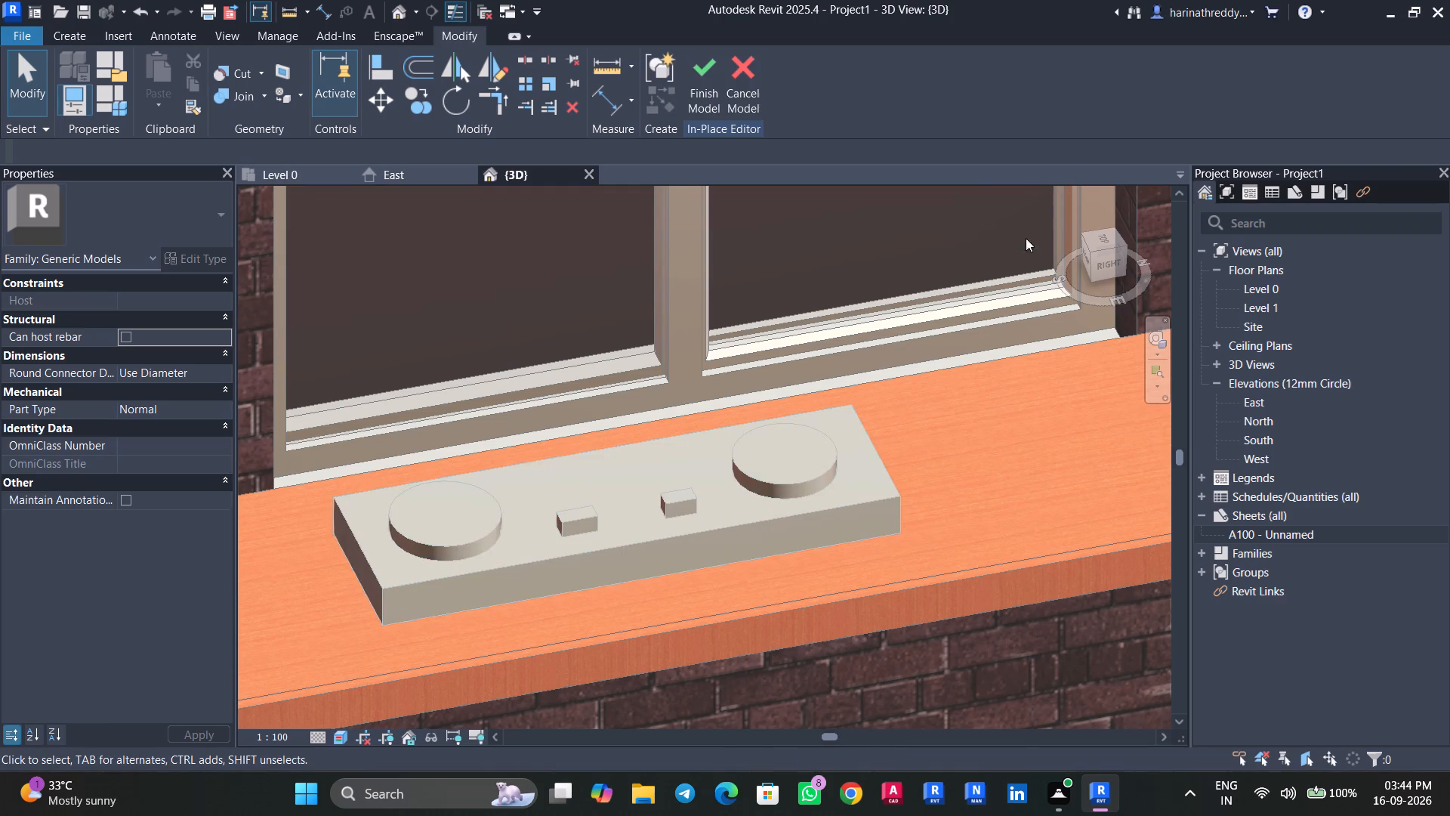
Examine the stove body and the burner and knob extrusion in the 3D view, selecting each in turn.
{"action": "scroll", "coordinate": [570, 519], "scroll_direction": "up", "scroll_amount": 5}
{"action": "scroll", "coordinate": [564, 536], "scroll_direction": "down", "scroll_amount": 8}
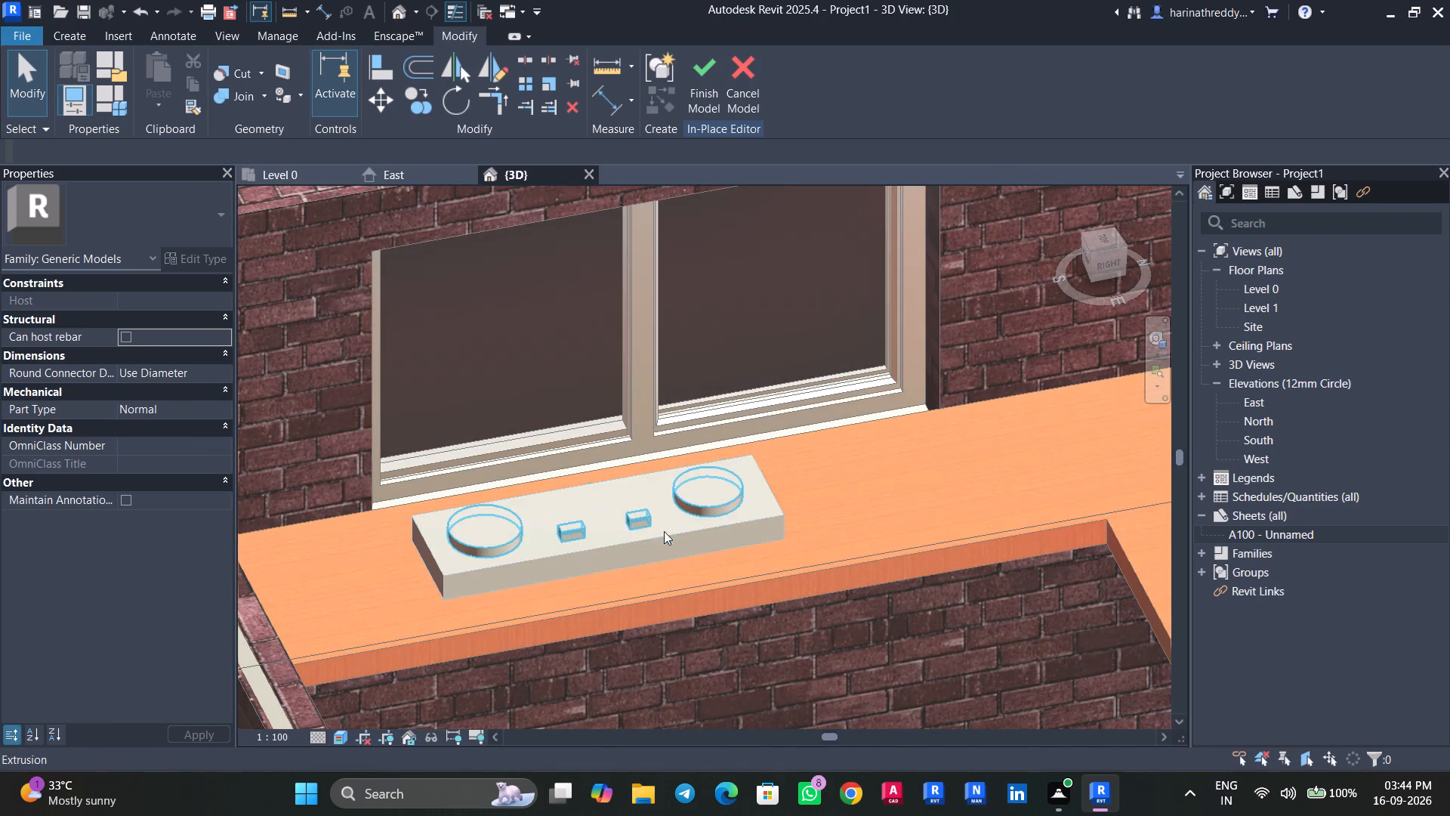
{"action": "scroll", "coordinate": [475, 574], "scroll_direction": "up", "scroll_amount": 2}
{"action": "left_click", "coordinate": [479, 571]}
{"action": "scroll", "coordinate": [479, 571], "scroll_direction": "up", "scroll_amount": 1}
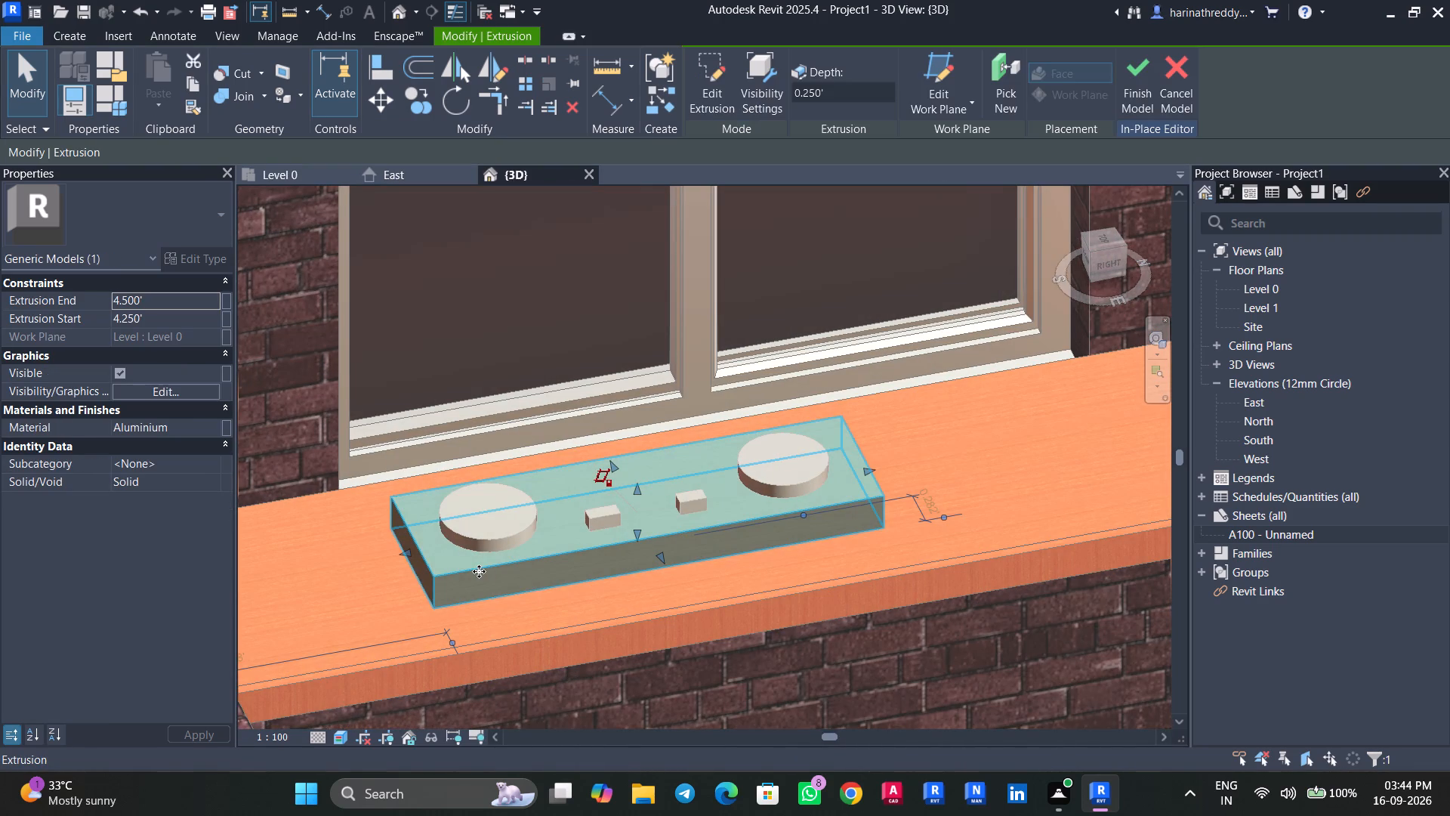
{"action": "key", "text": "Escape"}
{"action": "left_click", "coordinate": [486, 541]}
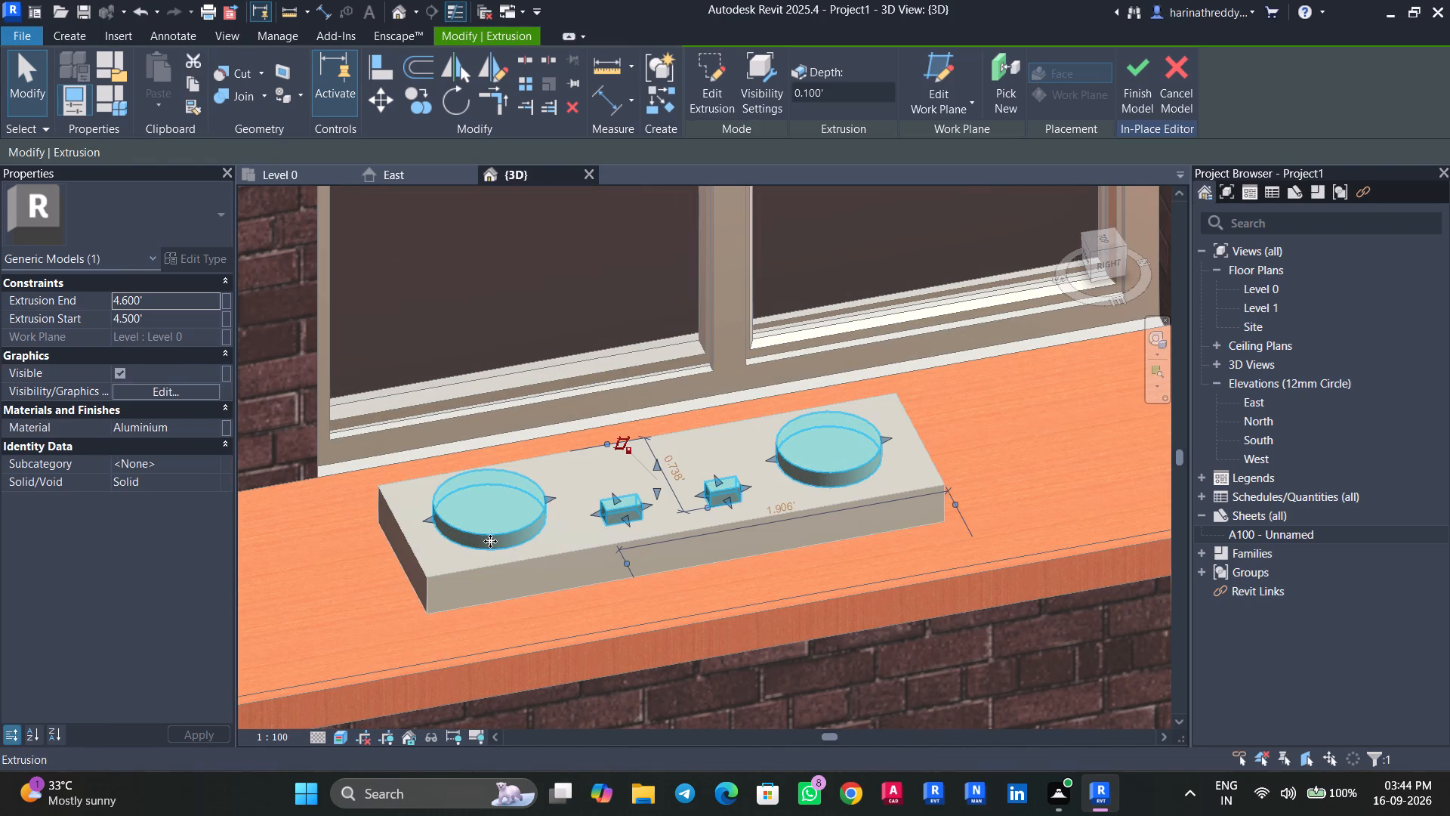
{"action": "key", "text": "Escape"}
{"action": "left_click", "coordinate": [1449, 0]}
{"action": "left_click", "coordinate": [691, 520]}
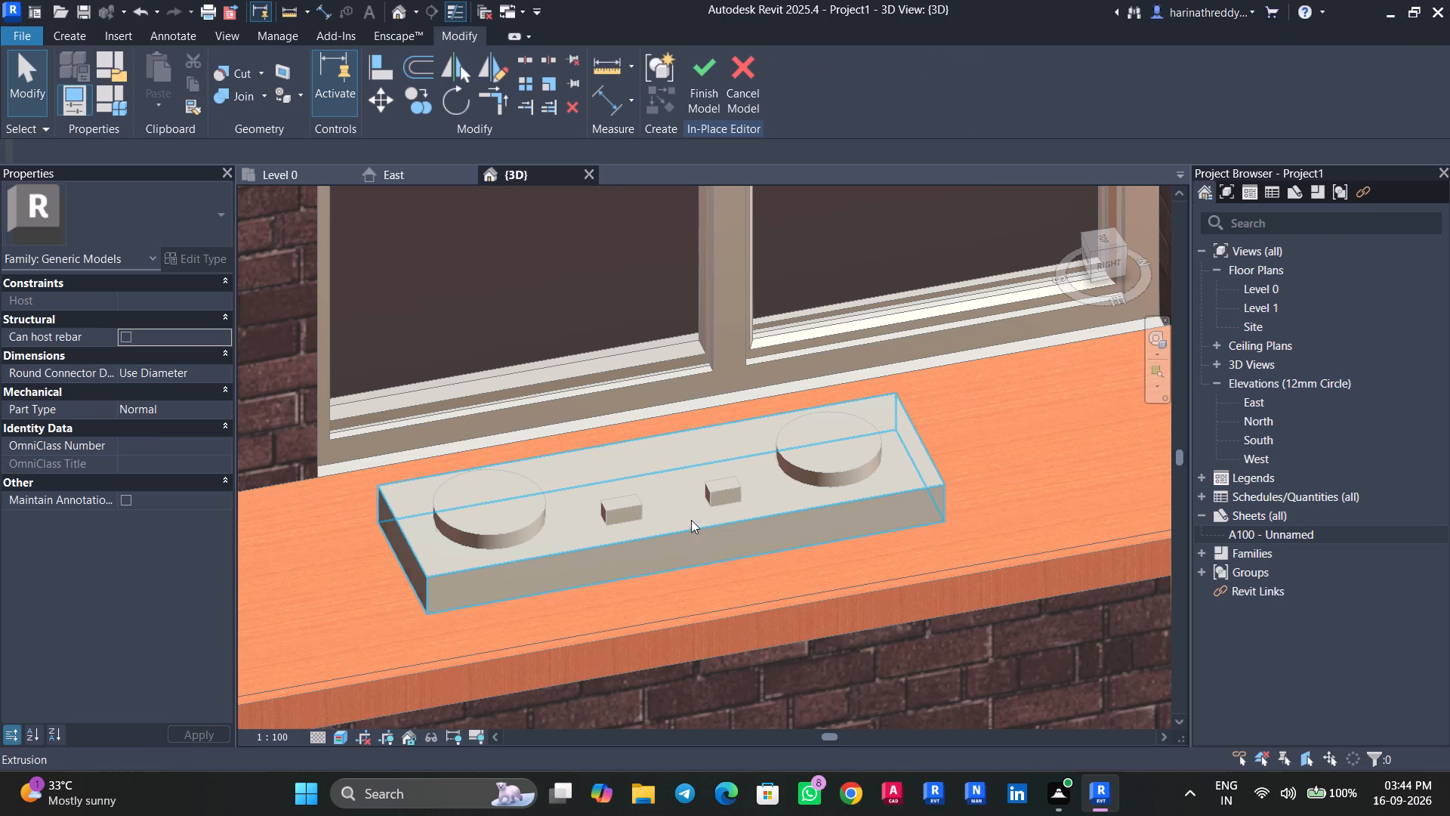
{"action": "key", "text": "Escape"}
{"action": "left_click", "coordinate": [652, 625]}
{"action": "left_click", "coordinate": [674, 544]}
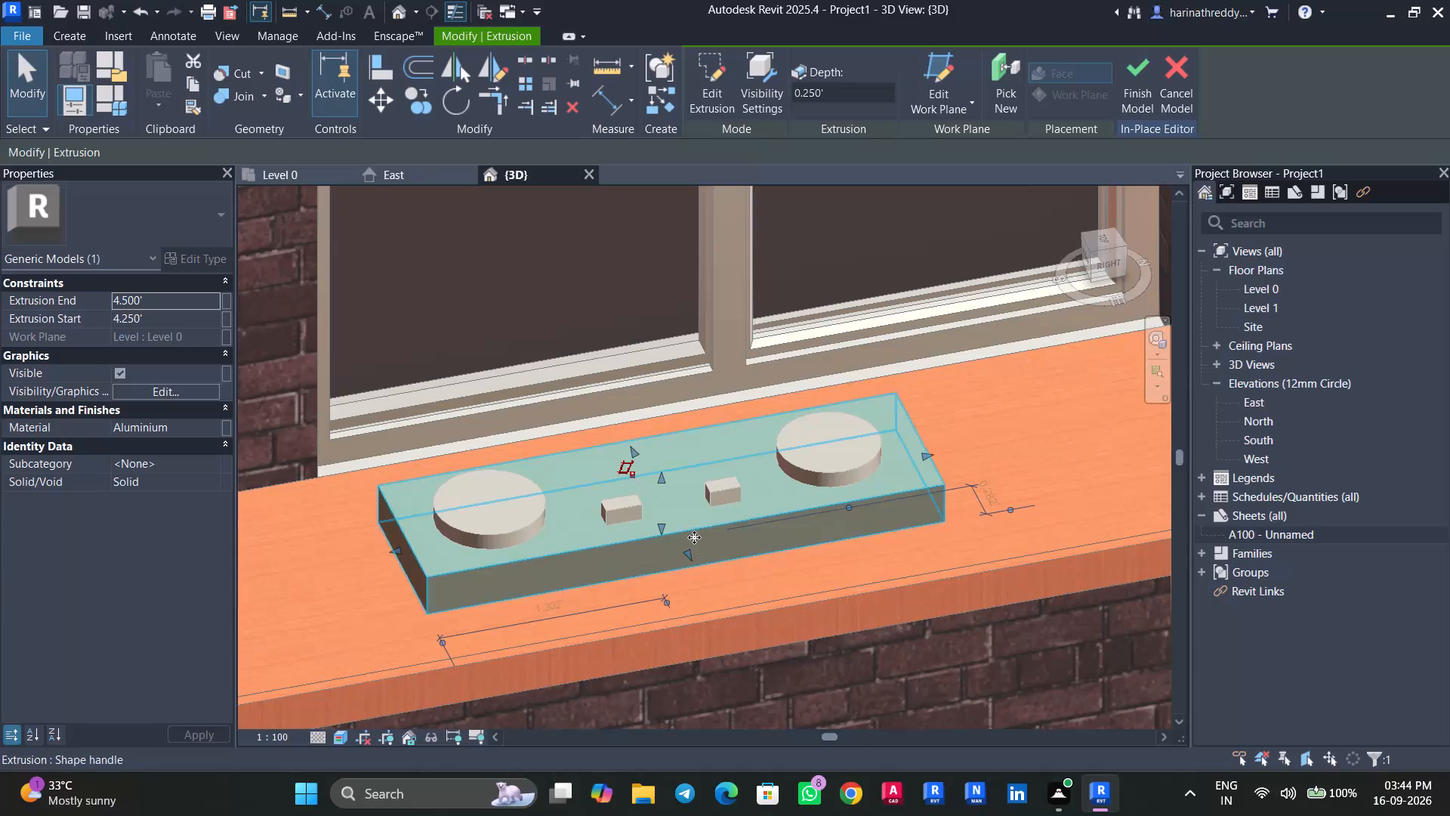
{"action": "key", "text": "Escape"}
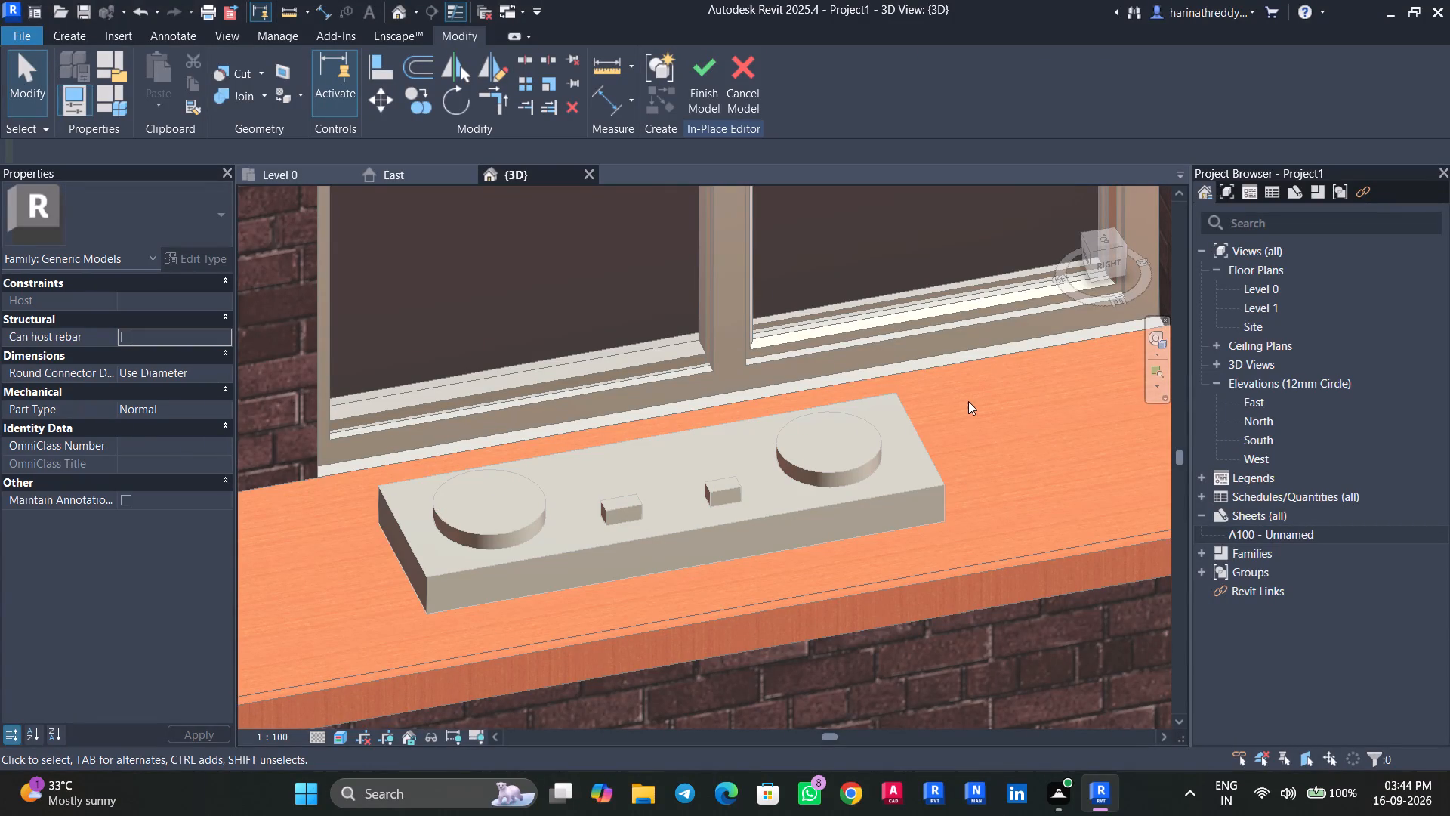
{"action": "left_click", "coordinate": [593, 541]}
{"action": "scroll", "coordinate": [630, 553], "scroll_direction": "up", "scroll_amount": 2}
{"action": "key", "text": "Escape"}
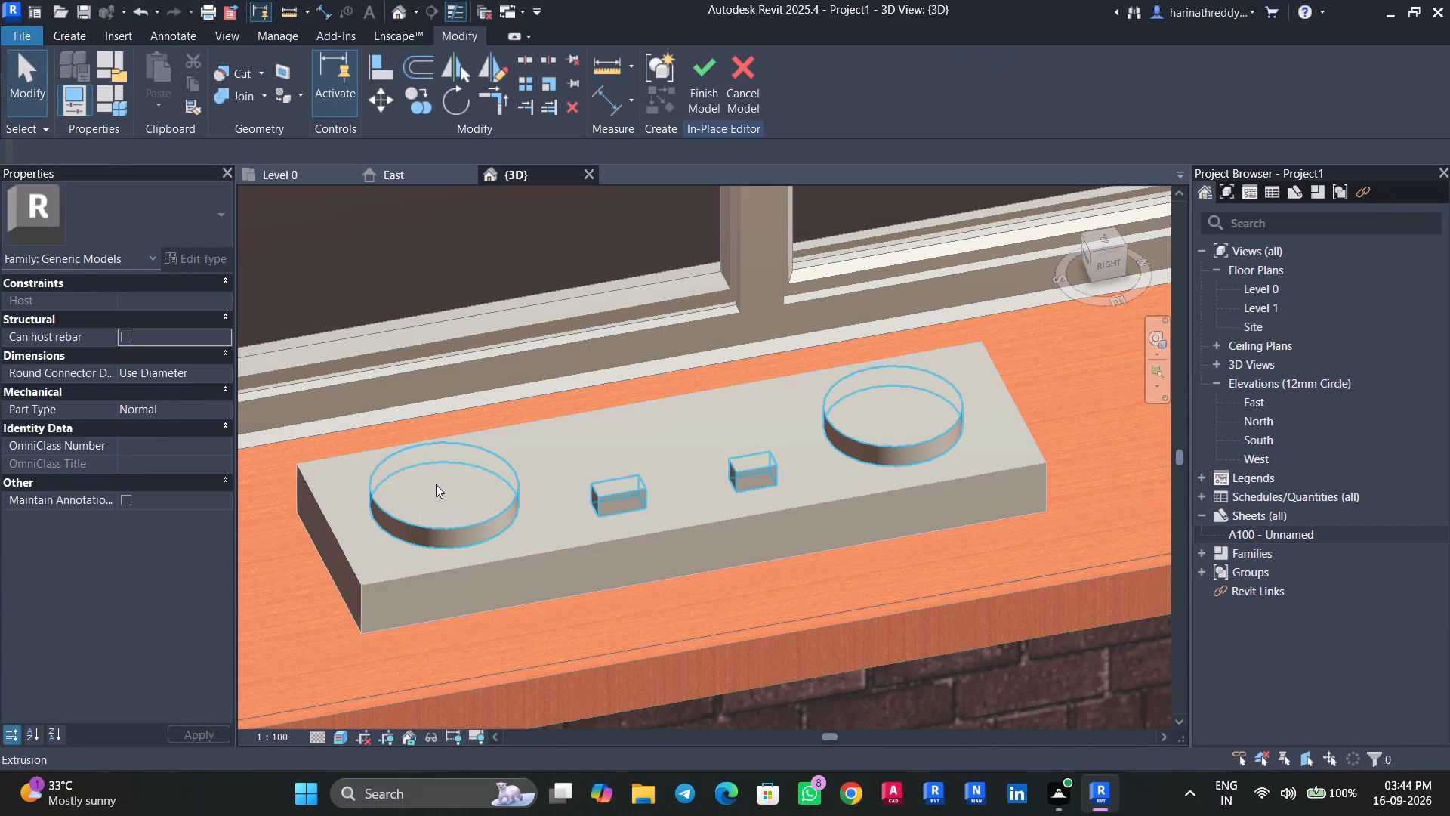
Start a void extrusion in the Level 0 plan and sketch a circle roughly 0.15' in radius inside each of the two burners.
{"action": "left_click", "coordinate": [68, 41]}
{"action": "left_click", "coordinate": [264, 173]}
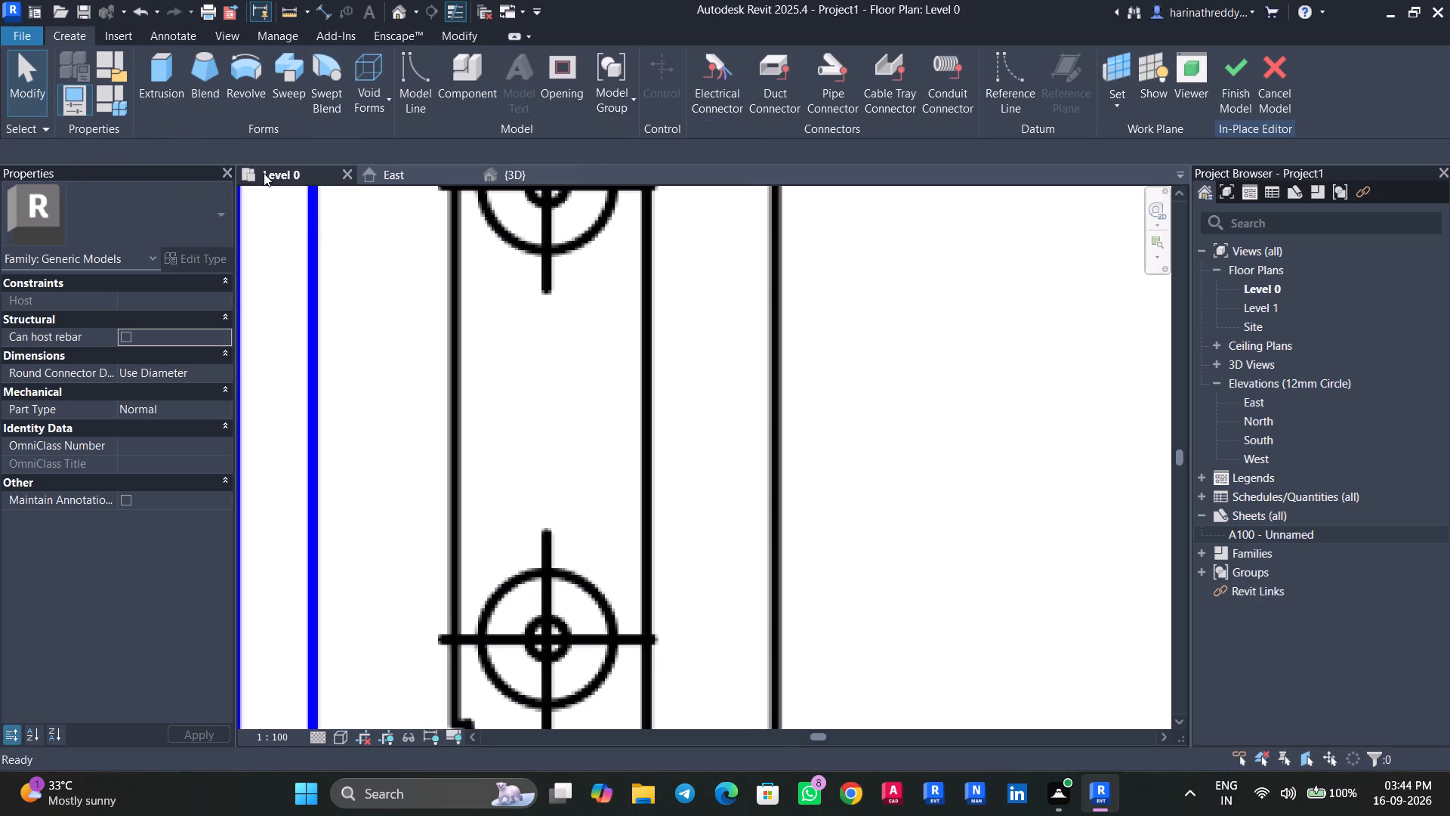
{"action": "scroll", "coordinate": [533, 554], "scroll_direction": "down", "scroll_amount": 2}
{"action": "scroll", "coordinate": [544, 618], "scroll_direction": "up", "scroll_amount": 2}
{"action": "middle_click_drag", "start_coordinate": [542, 617], "coordinate": [545, 525]}
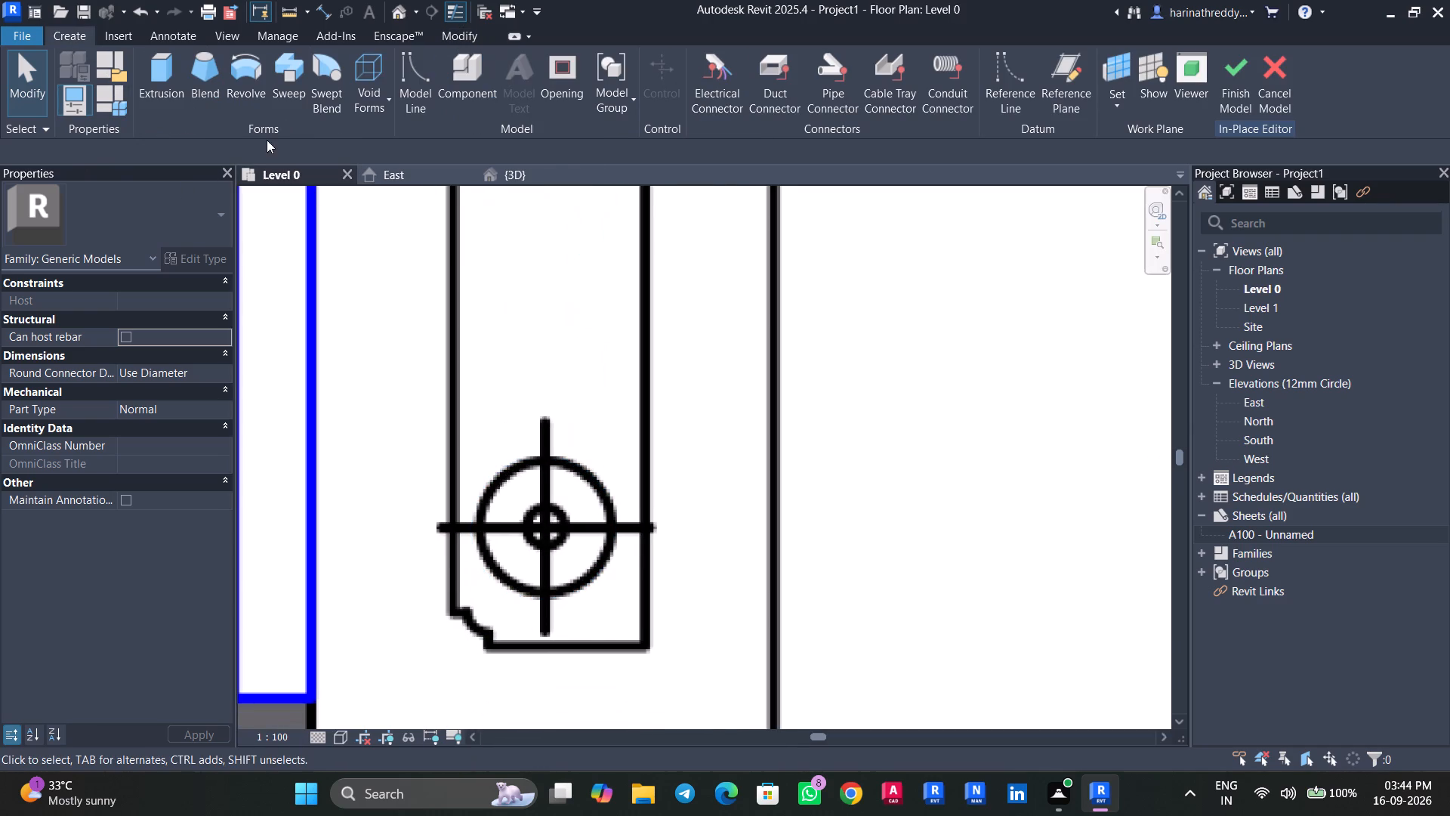
{"action": "left_click", "coordinate": [379, 109]}
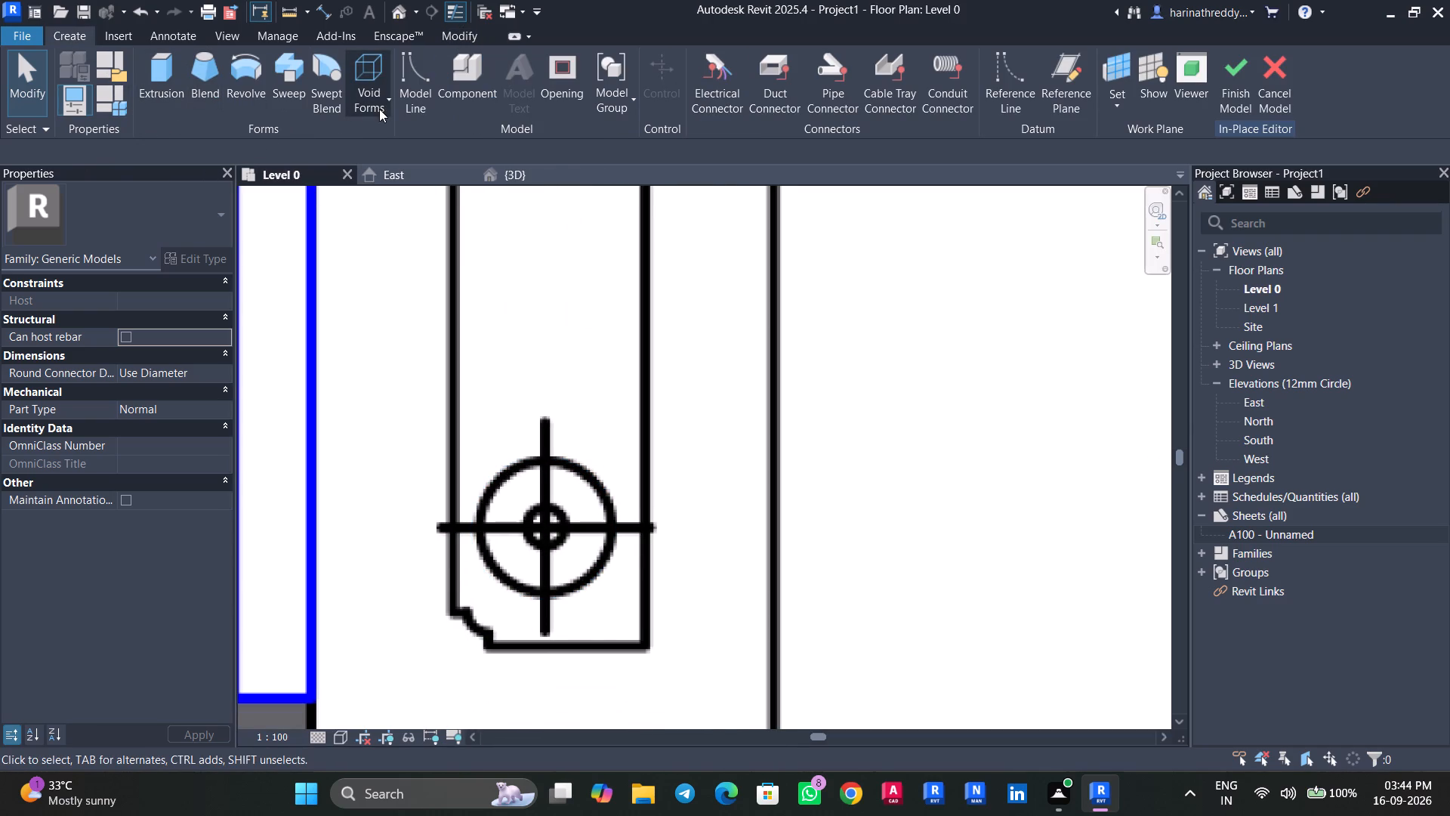
{"action": "left_click", "coordinate": [393, 141]}
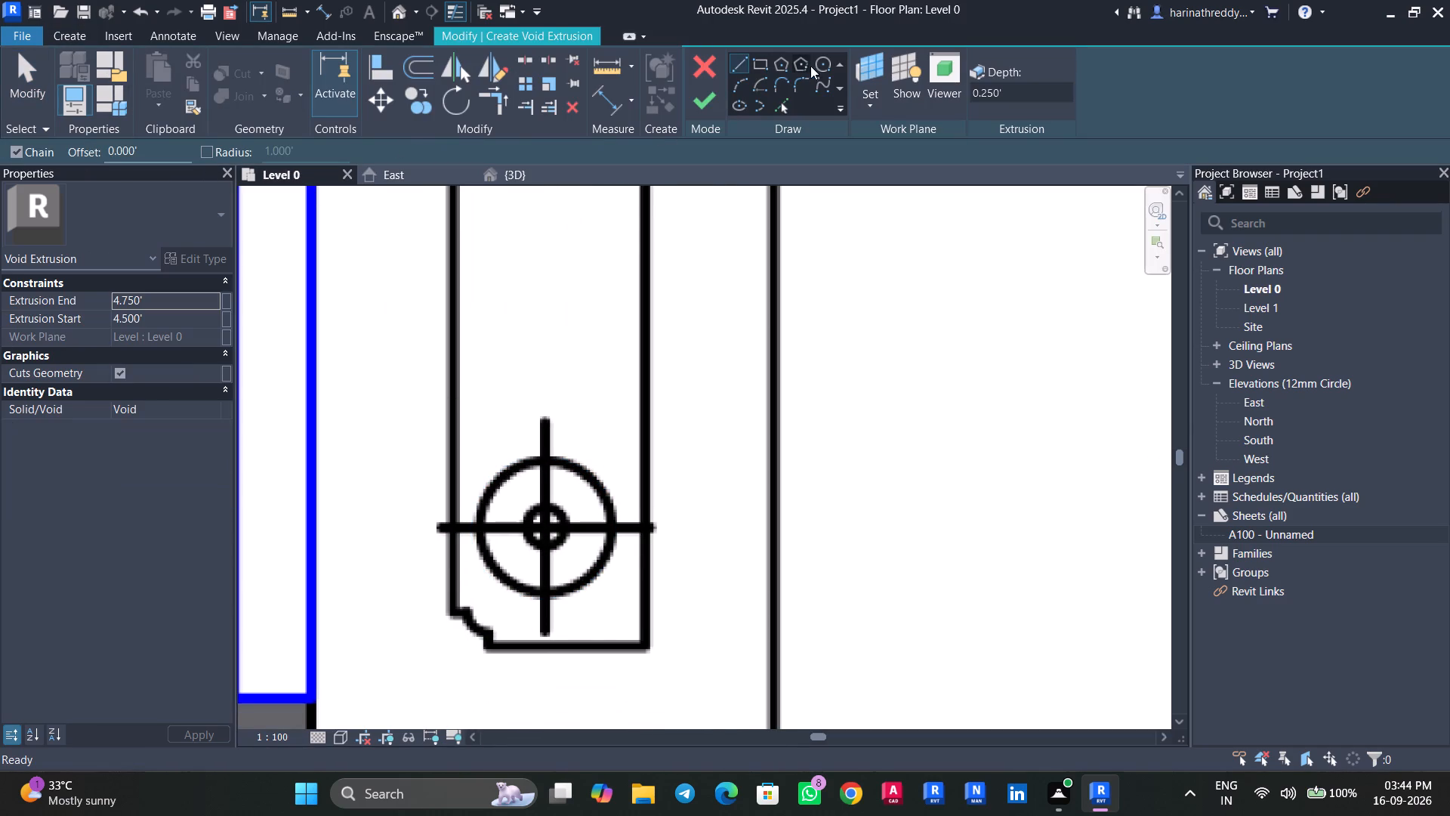
{"action": "left_click", "coordinate": [825, 67]}
{"action": "scroll", "coordinate": [546, 508], "scroll_direction": "up", "scroll_amount": 5}
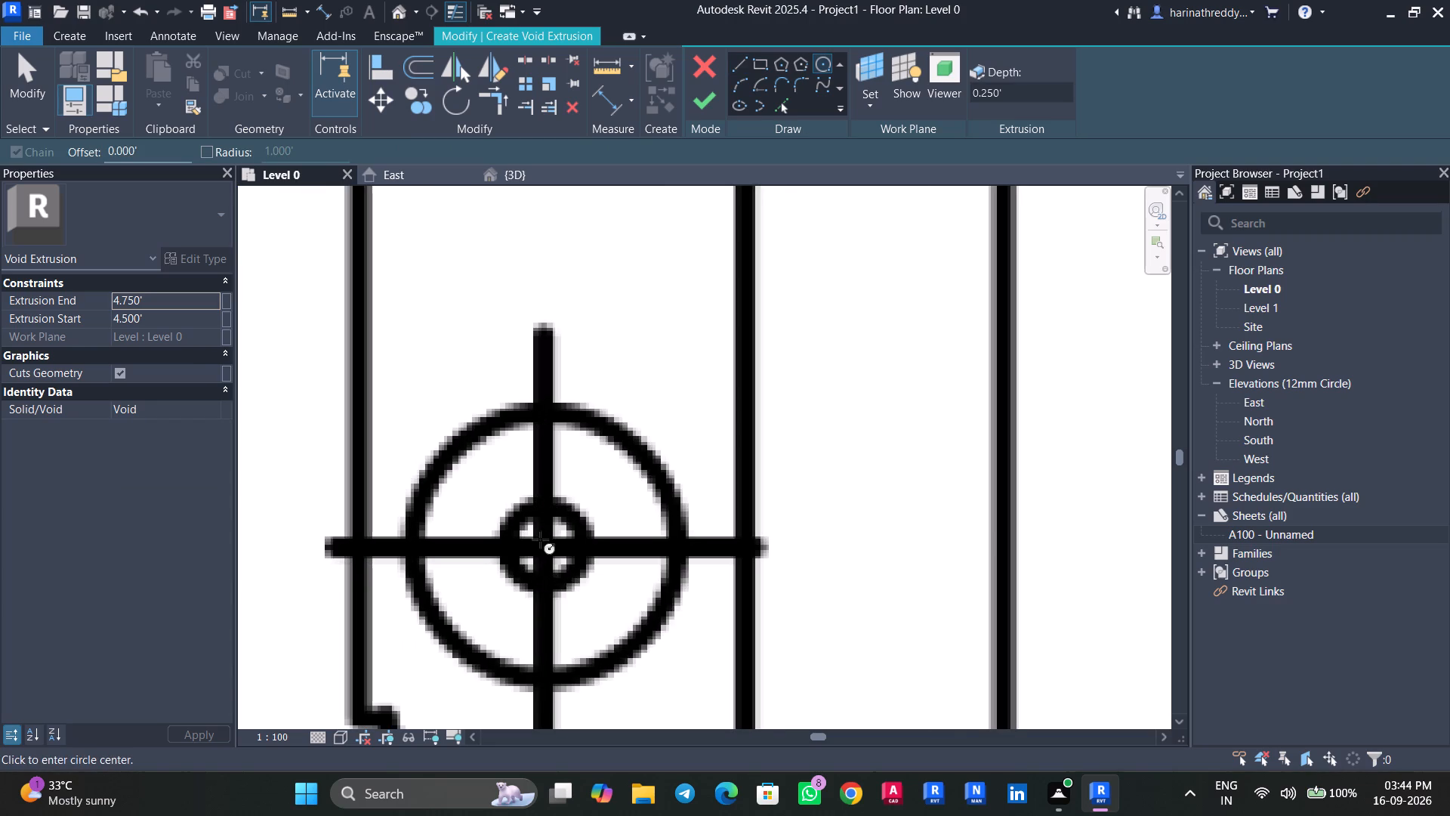
{"action": "left_click", "coordinate": [539, 539]}
{"action": "left_click", "coordinate": [591, 585]}
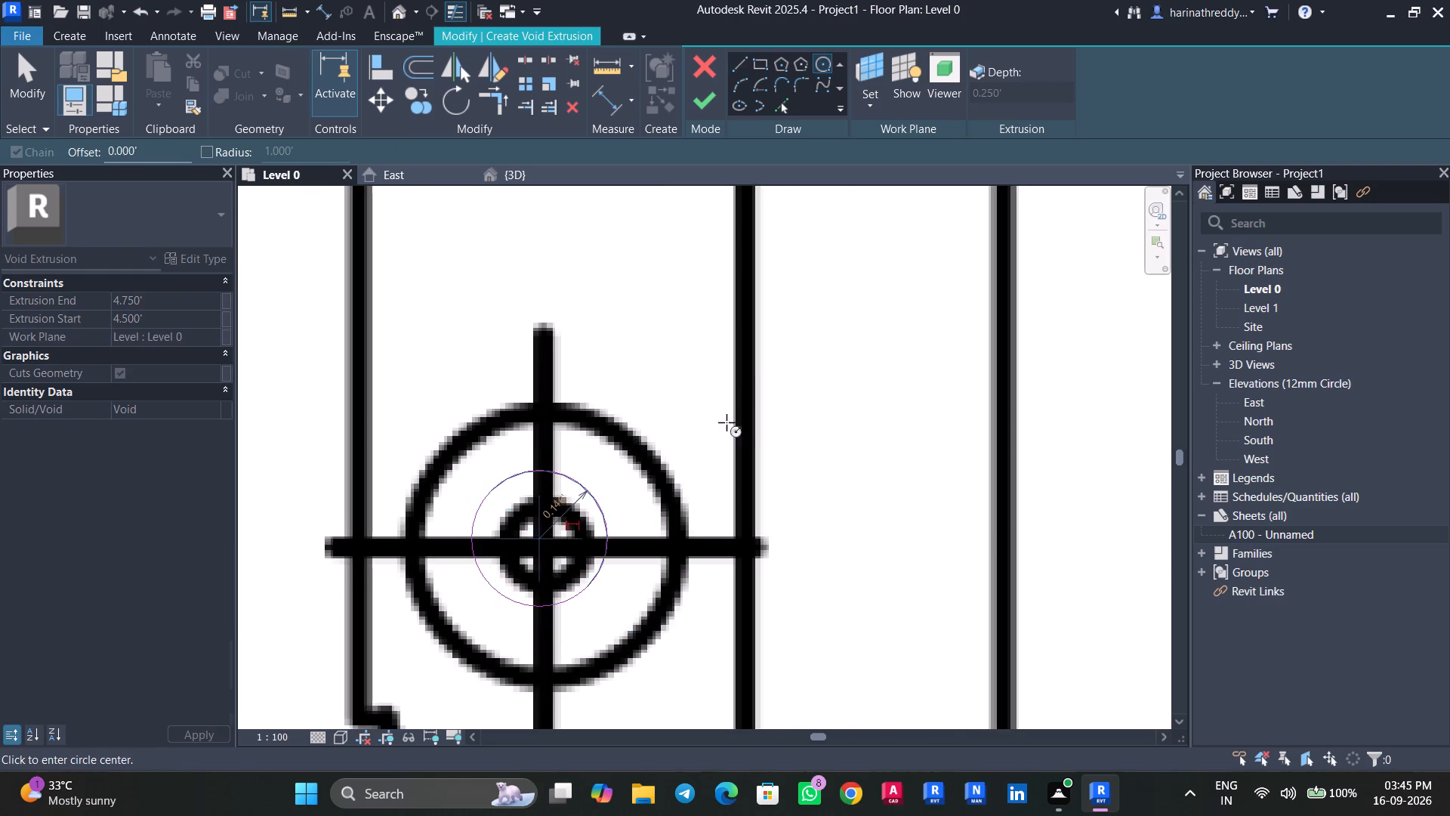
{"action": "scroll", "coordinate": [700, 387], "scroll_direction": "down", "scroll_amount": 6}
{"action": "middle_click_drag", "start_coordinate": [703, 336], "coordinate": [643, 672]}
{"action": "left_click", "coordinate": [569, 391]}
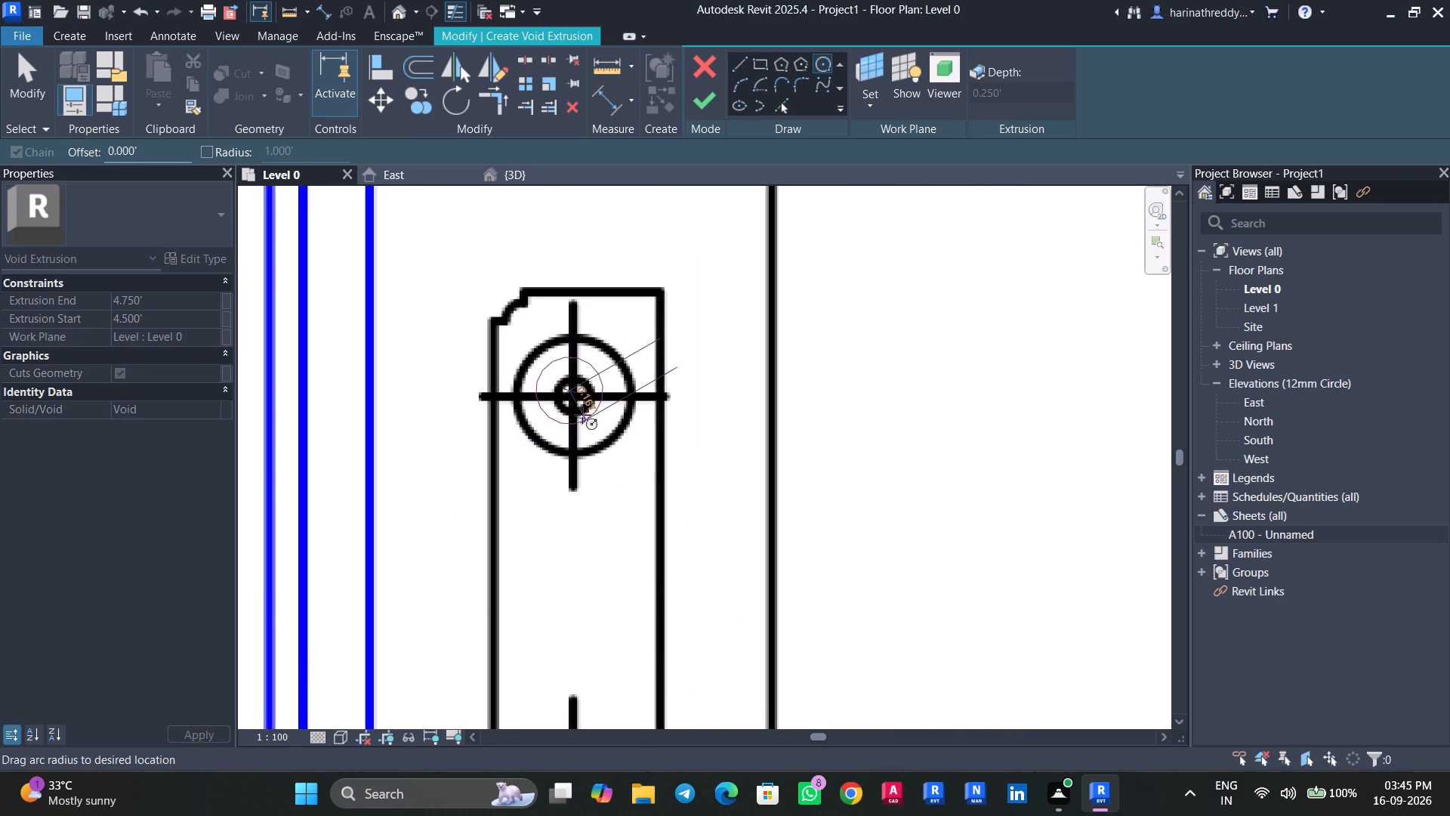
{"action": "left_click", "coordinate": [585, 412]}
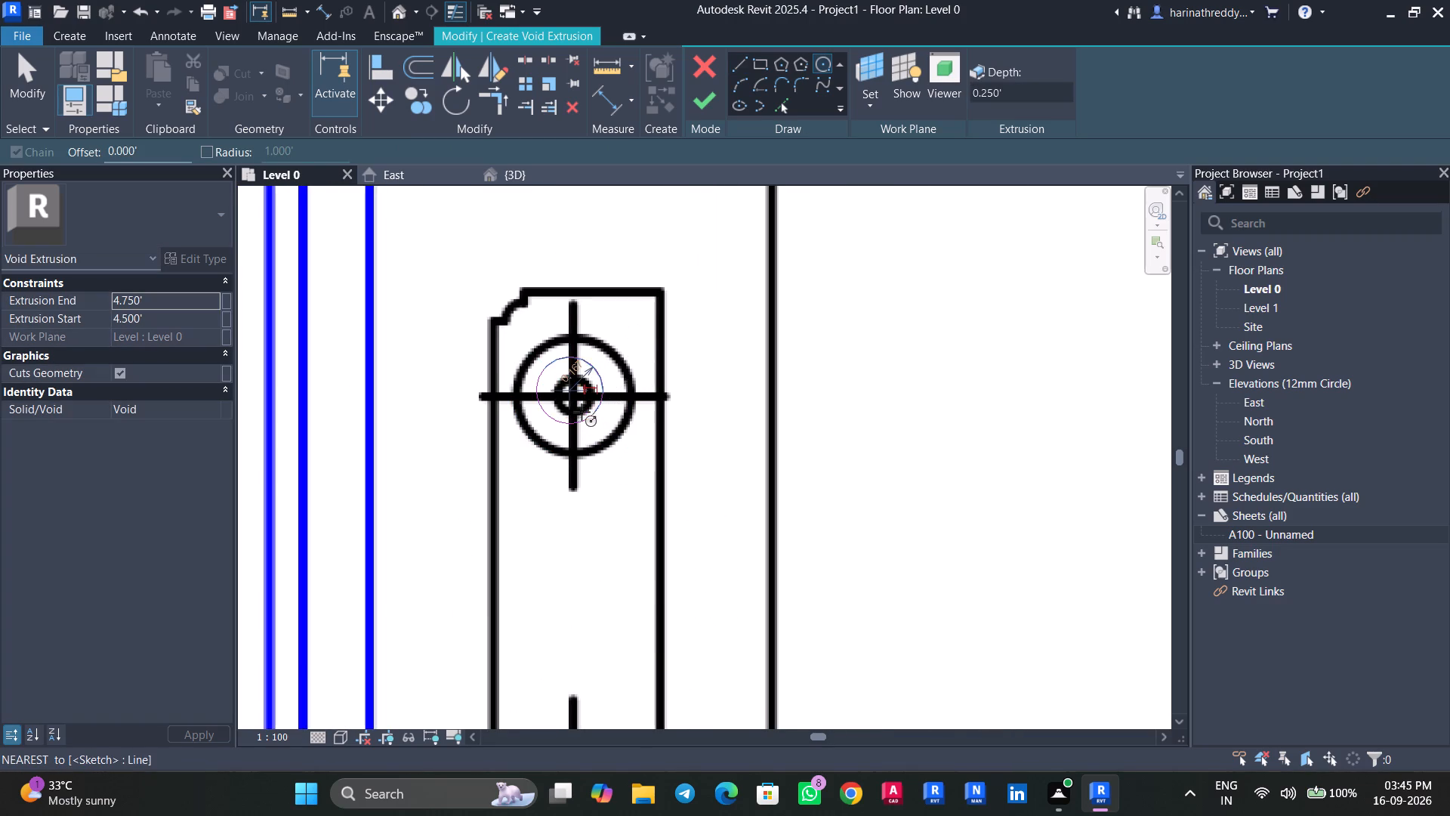
Nudge the upper void circle slightly toward the centre of its burner symbol and finish the void extrusion sketch.
{"action": "key", "text": "Escape"}
{"action": "key", "text": "Escape"}
{"action": "key", "text": "Escape"}
{"action": "left_click", "coordinate": [586, 413]}
{"action": "key", "text": "Down"}
{"action": "key", "text": "Right"}
{"action": "key", "text": "Right"}
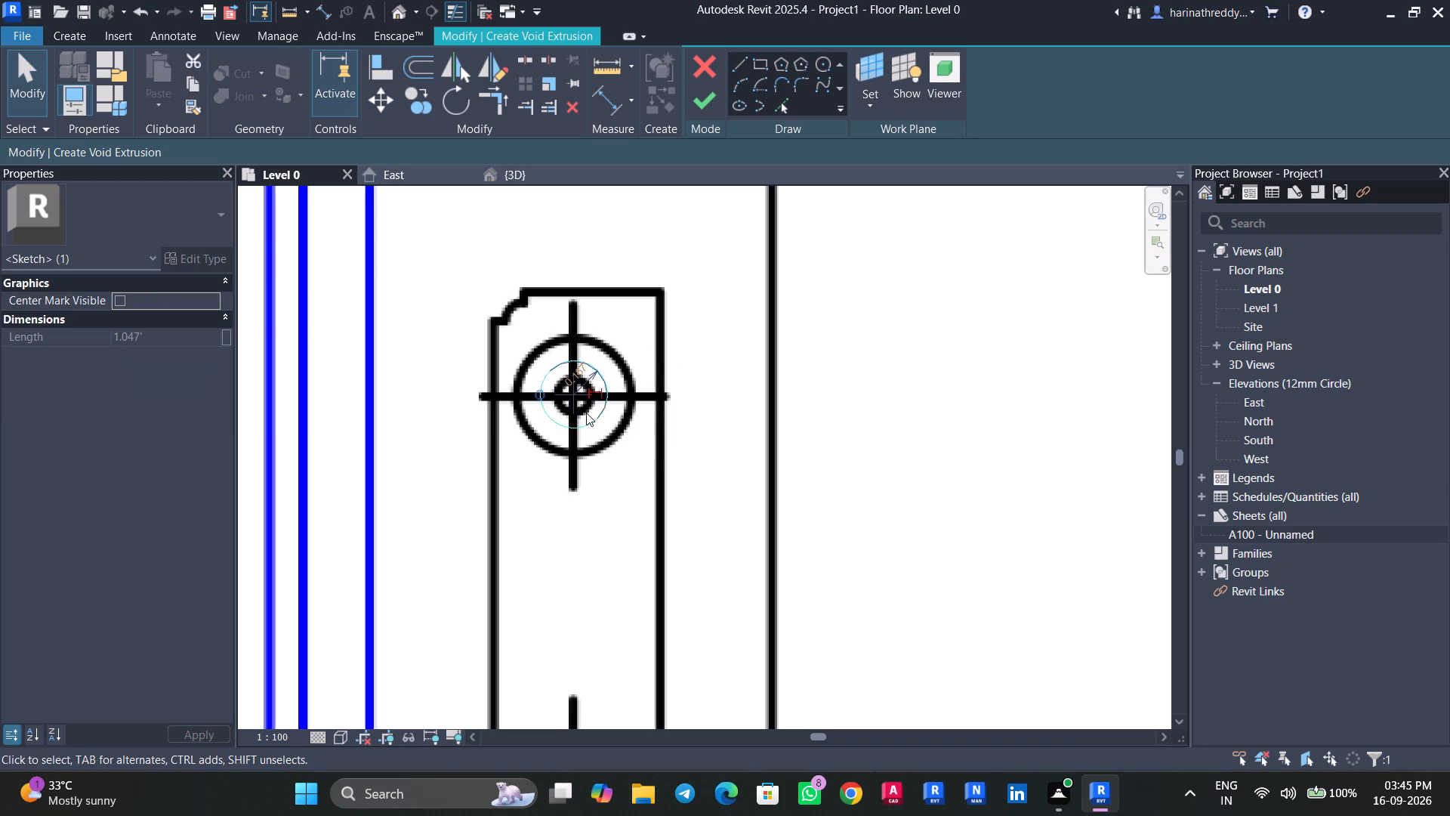
{"action": "key", "text": "Escape"}
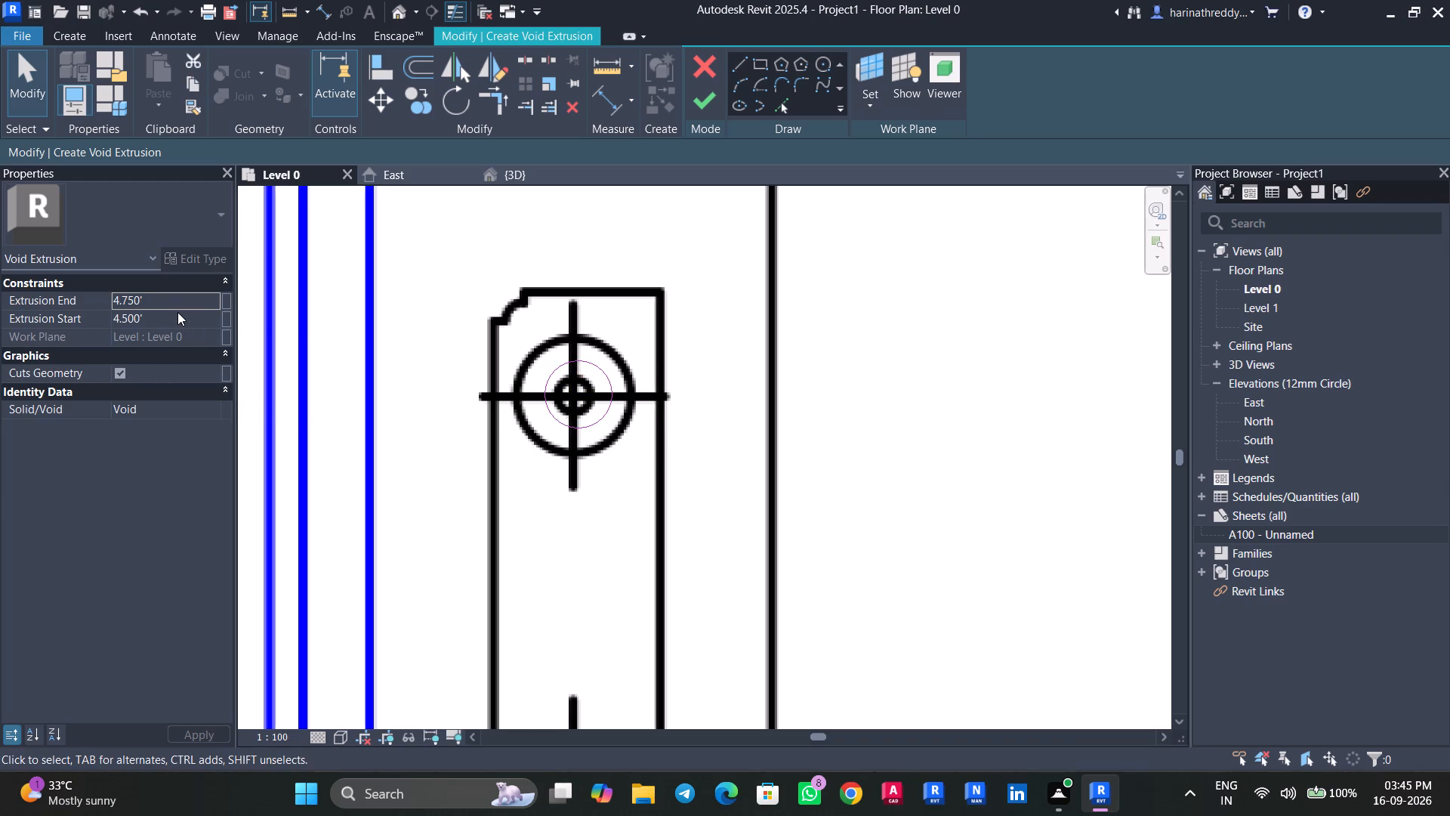
{"action": "left_click", "coordinate": [705, 100]}
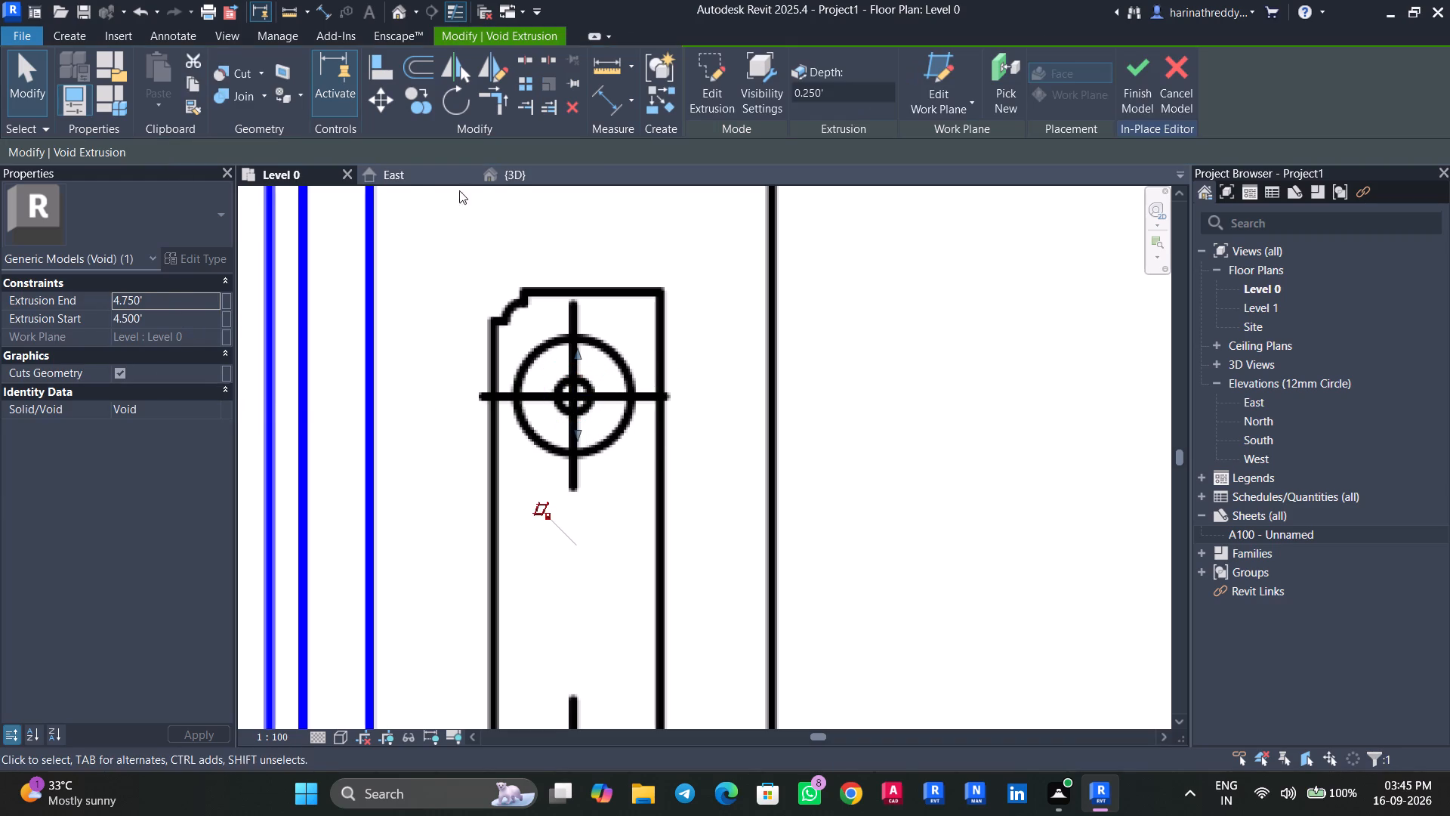
Examine the void cuts through both burners and the stove on the countertop in the 3D view.
{"action": "left_click", "coordinate": [514, 171]}
{"action": "scroll", "coordinate": [442, 508], "scroll_direction": "up", "scroll_amount": 1}
{"action": "scroll", "coordinate": [442, 508], "scroll_direction": "down", "scroll_amount": 1}
{"action": "scroll", "coordinate": [442, 508], "scroll_direction": "up", "scroll_amount": 4}
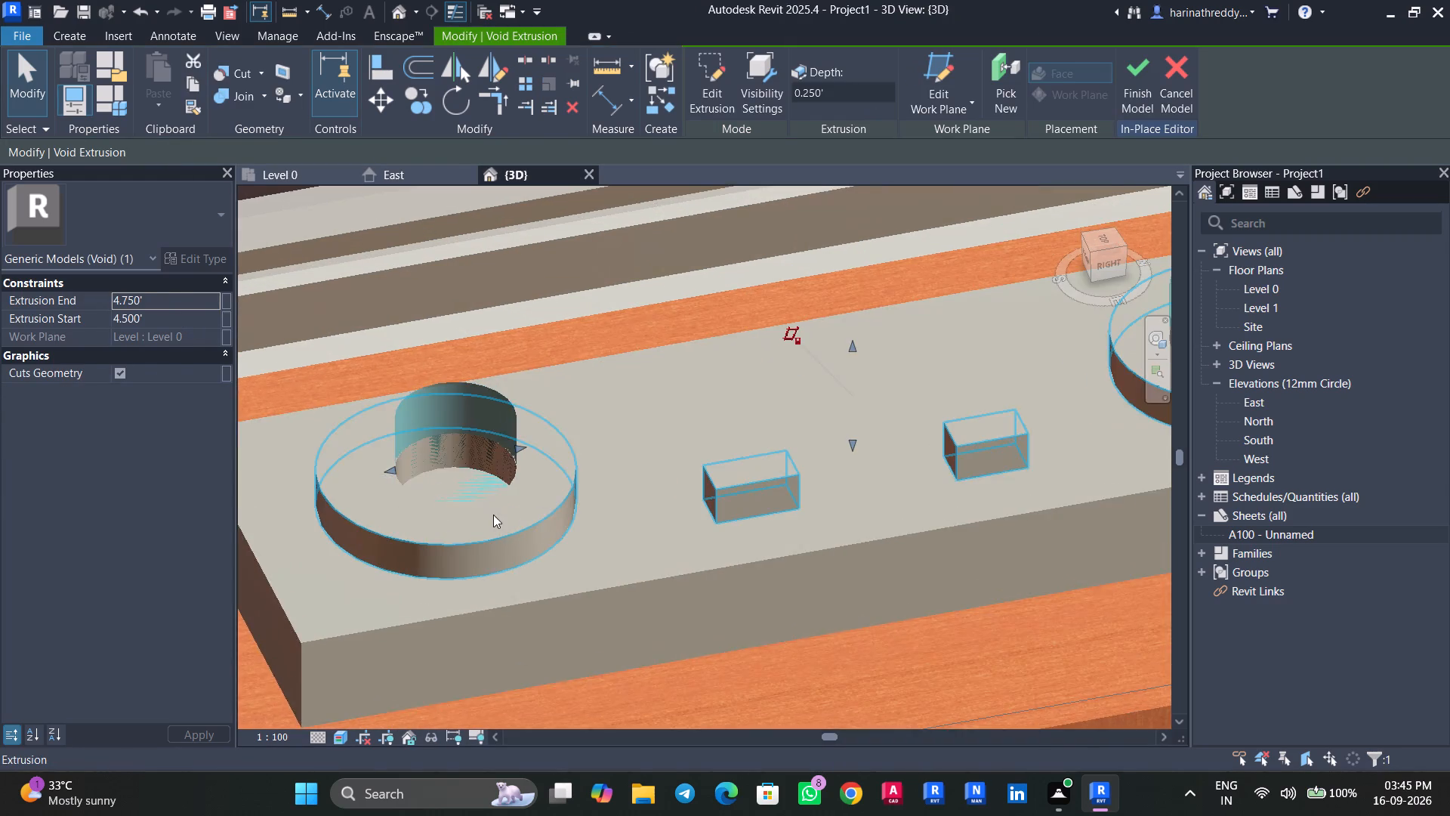
{"action": "key", "text": "Escape"}
{"action": "scroll", "coordinate": [580, 333], "scroll_direction": "down", "scroll_amount": 2}
{"action": "middle_click_drag", "start_coordinate": [572, 301], "coordinate": [570, 329], "text": "shift"}
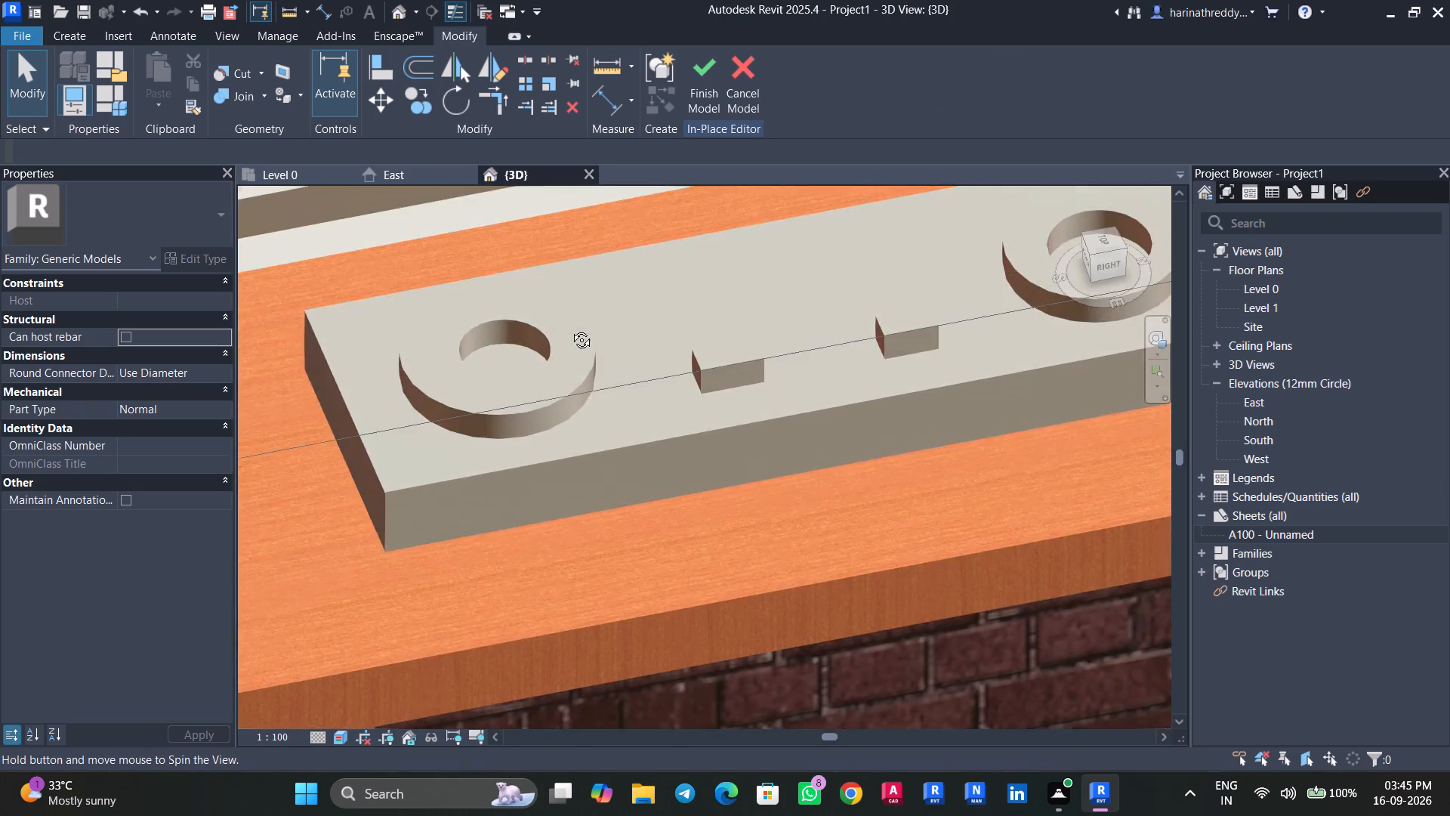
{"action": "middle_click_drag", "start_coordinate": [570, 329], "coordinate": [571, 328], "text": "shift"}
{"action": "middle_click_drag", "start_coordinate": [751, 425], "coordinate": [484, 502]}
{"action": "scroll", "coordinate": [897, 389], "scroll_direction": "up", "scroll_amount": 4}
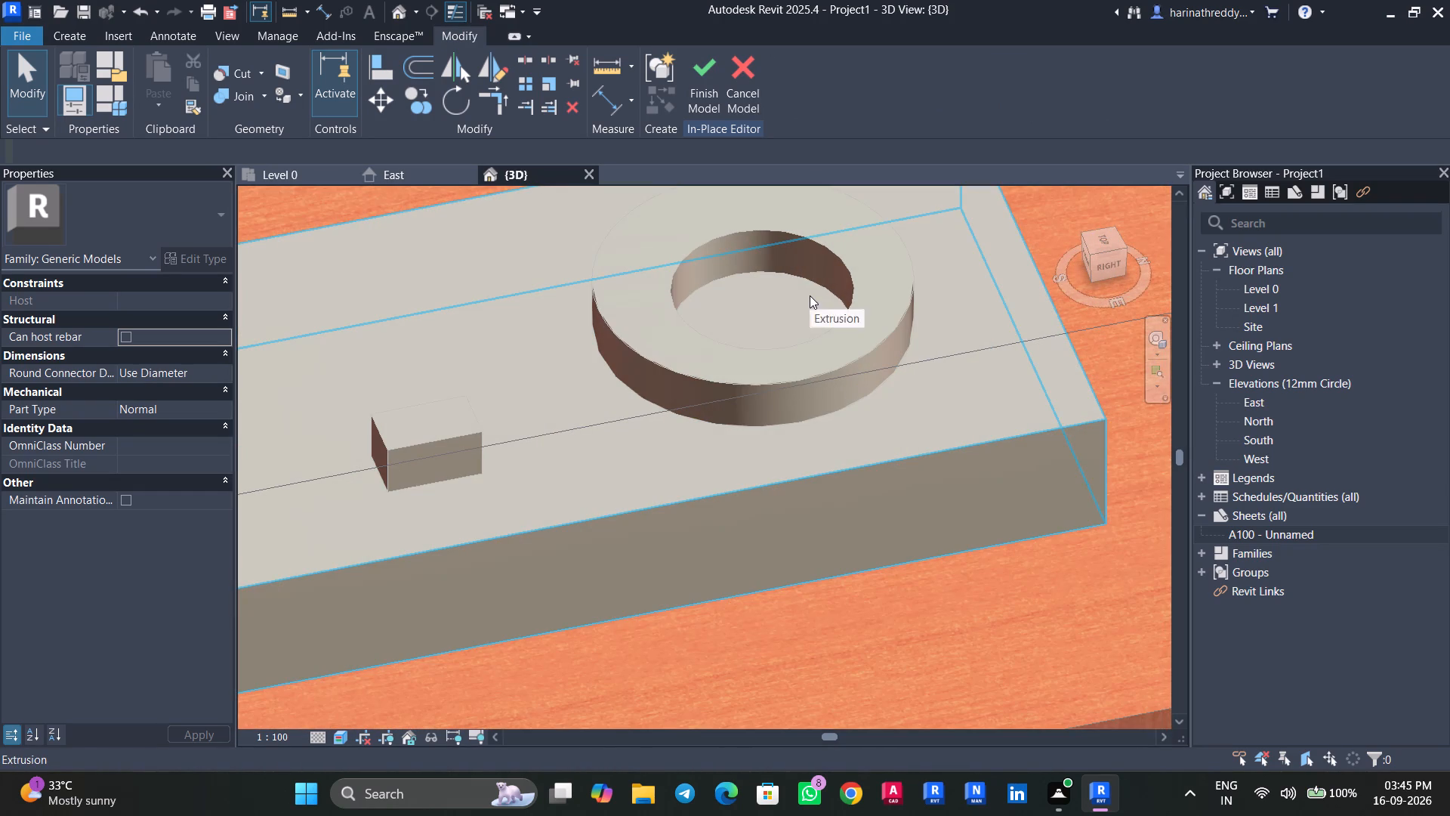
{"action": "scroll", "coordinate": [816, 368], "scroll_direction": "up", "scroll_amount": 1}
{"action": "scroll", "coordinate": [816, 368], "scroll_direction": "down", "scroll_amount": 8}
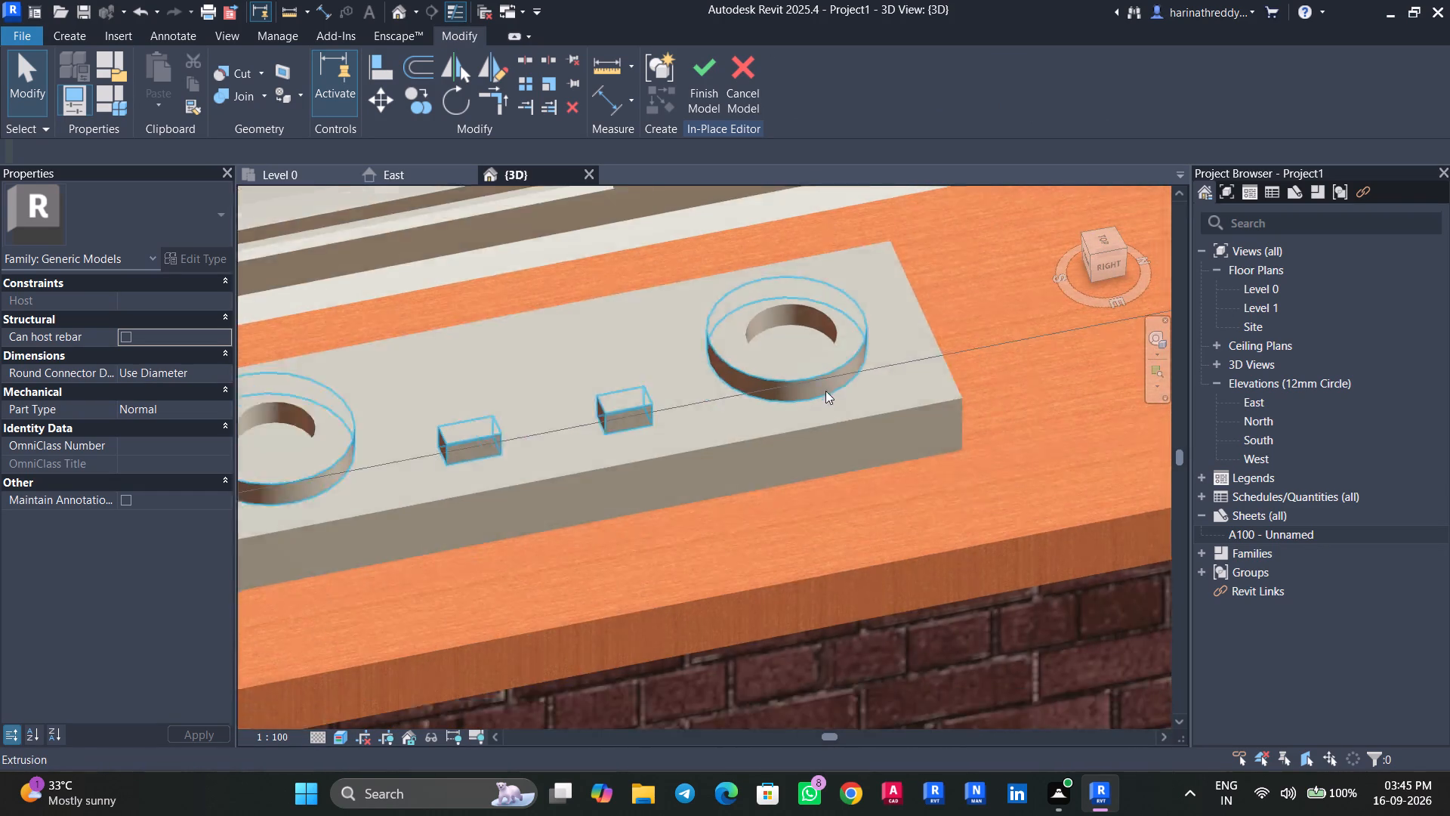
{"action": "scroll", "coordinate": [722, 519], "scroll_direction": "down", "scroll_amount": 4}
{"action": "scroll", "coordinate": [771, 587], "scroll_direction": "down", "scroll_amount": 2}
{"action": "scroll", "coordinate": [771, 587], "scroll_direction": "up", "scroll_amount": 1}
{"action": "scroll", "coordinate": [771, 587], "scroll_direction": "down", "scroll_amount": 1}
{"action": "middle_click_drag", "start_coordinate": [832, 614], "coordinate": [678, 410]}
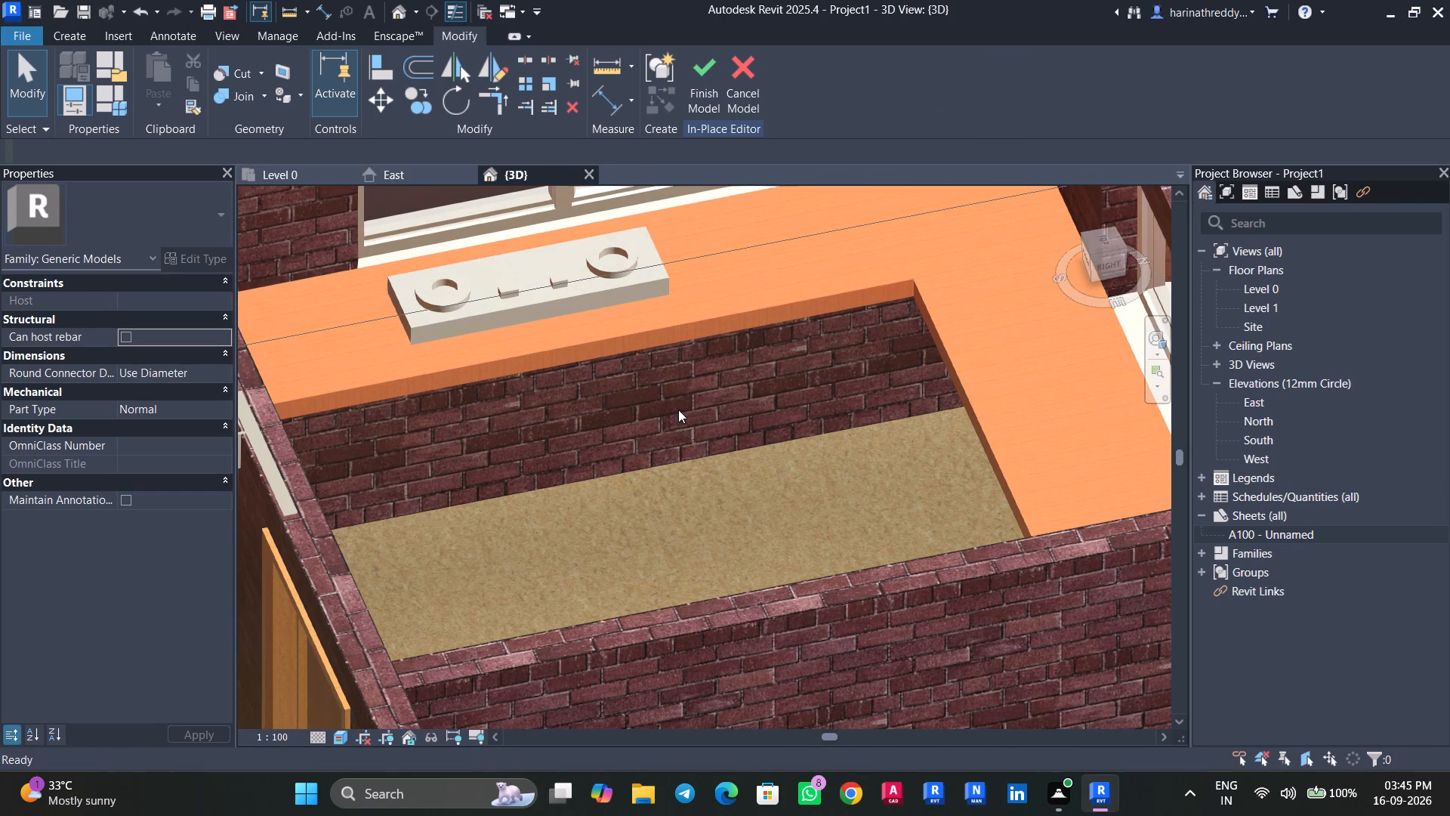
Finish the in-place stove model.
{"action": "left_click", "coordinate": [15, 37]}
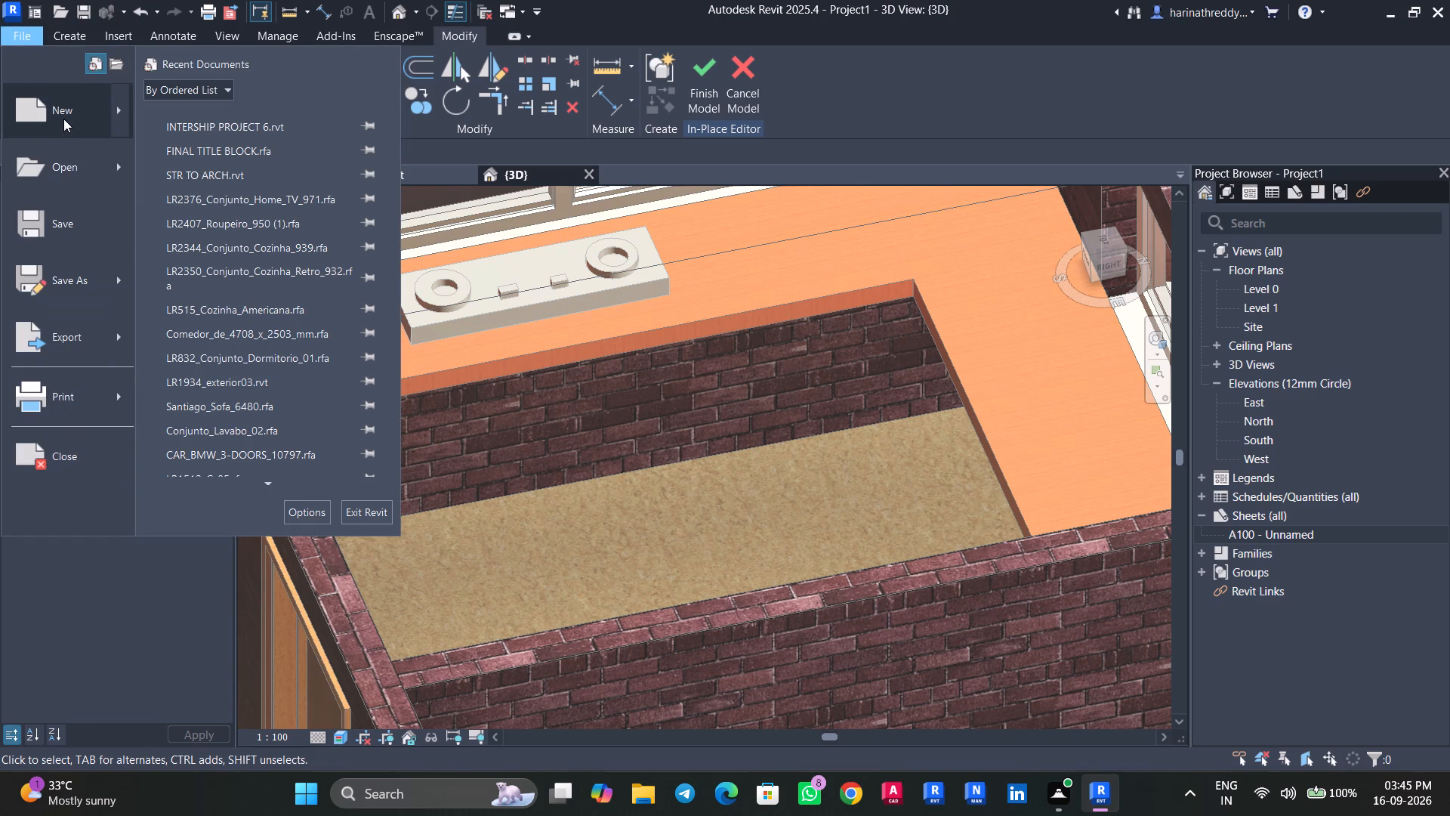
{"action": "left_click", "coordinate": [712, 102]}
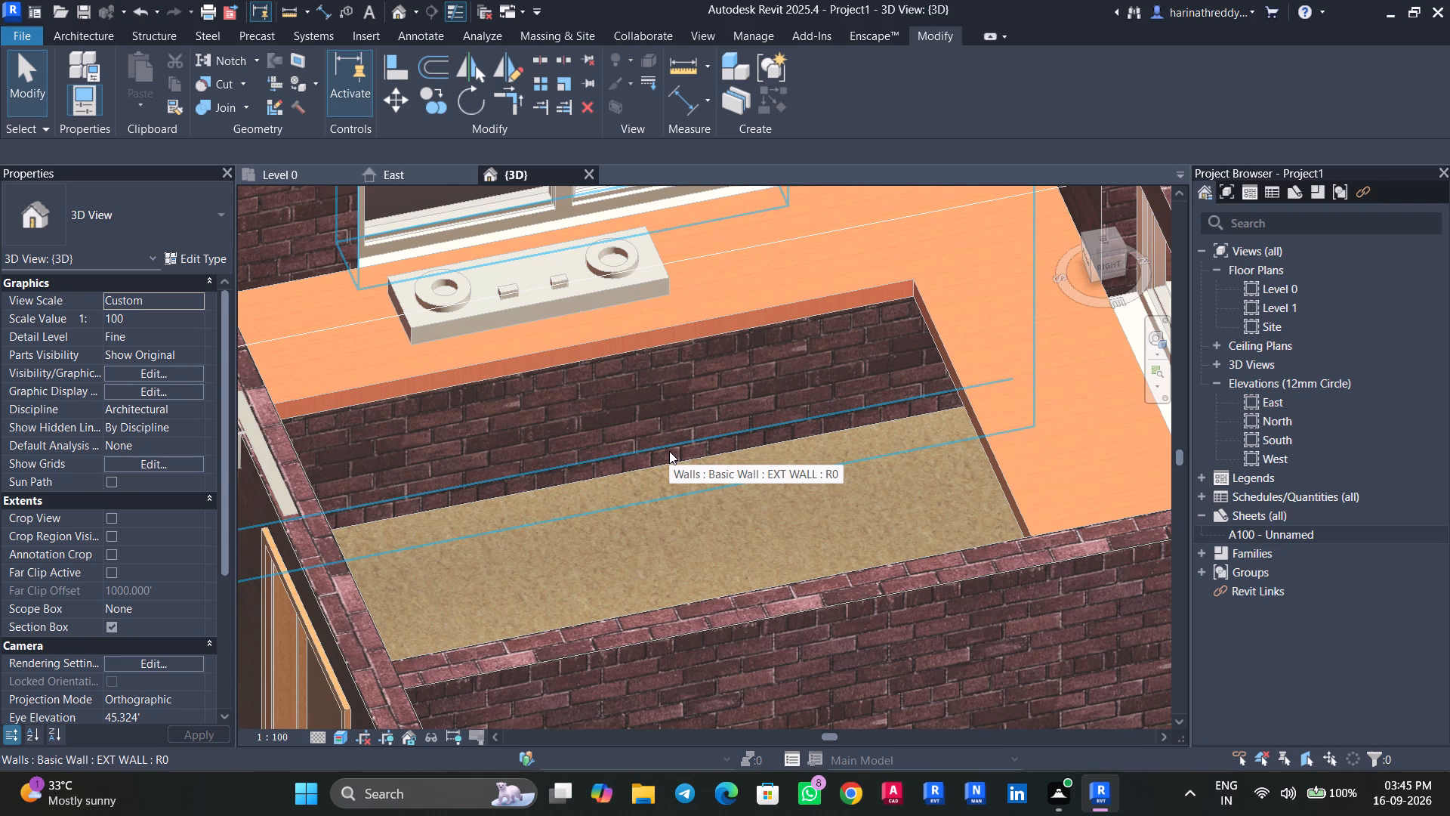
Examine the finished two-burner stove on the kitchen countertop from several angles in the 3D view.
{"action": "scroll", "coordinate": [676, 369], "scroll_direction": "down", "scroll_amount": 5}
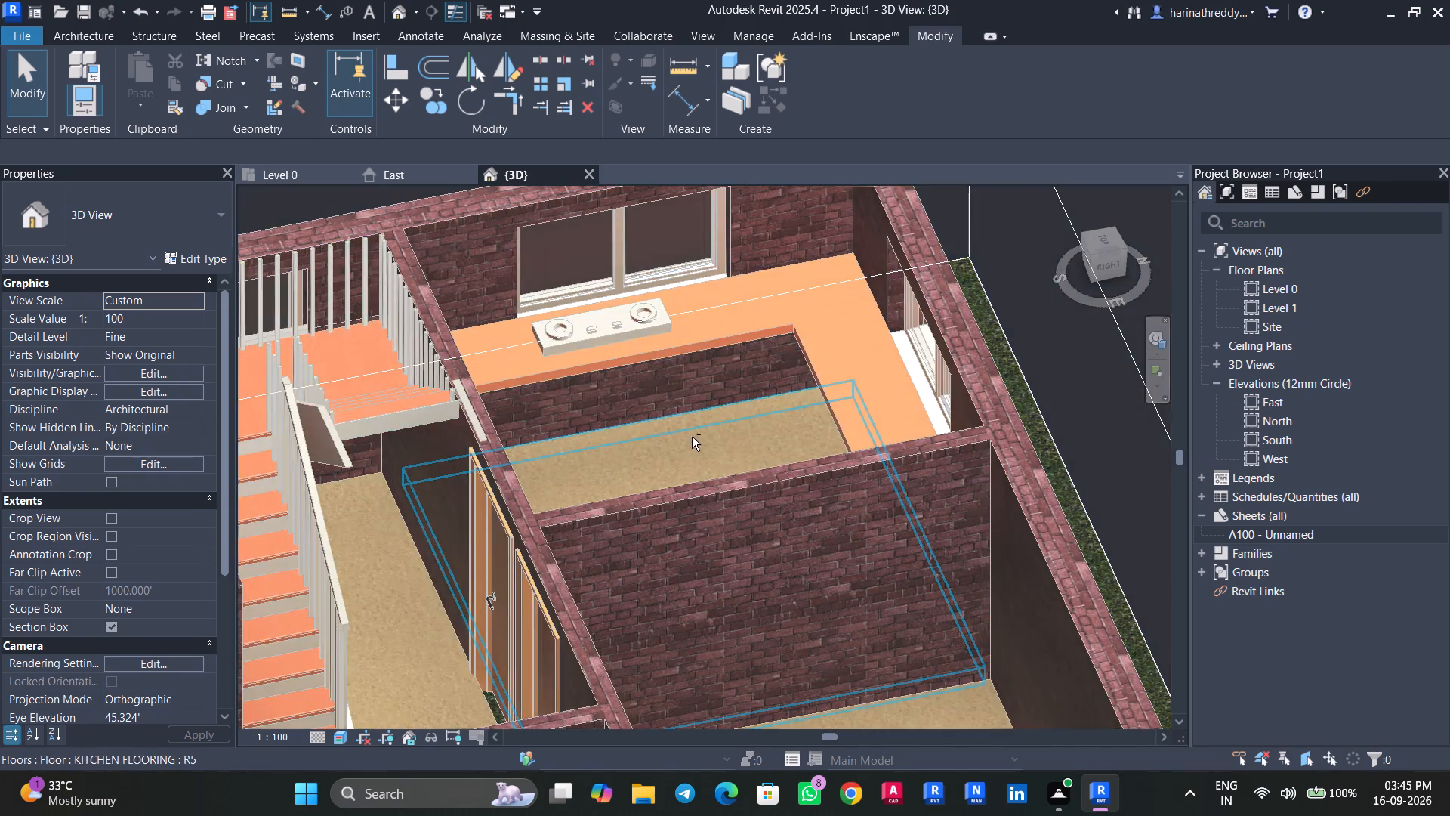
{"action": "middle_click_drag", "start_coordinate": [690, 437], "coordinate": [858, 479], "text": "shift"}
{"action": "scroll", "coordinate": [563, 380], "scroll_direction": "up", "scroll_amount": 7}
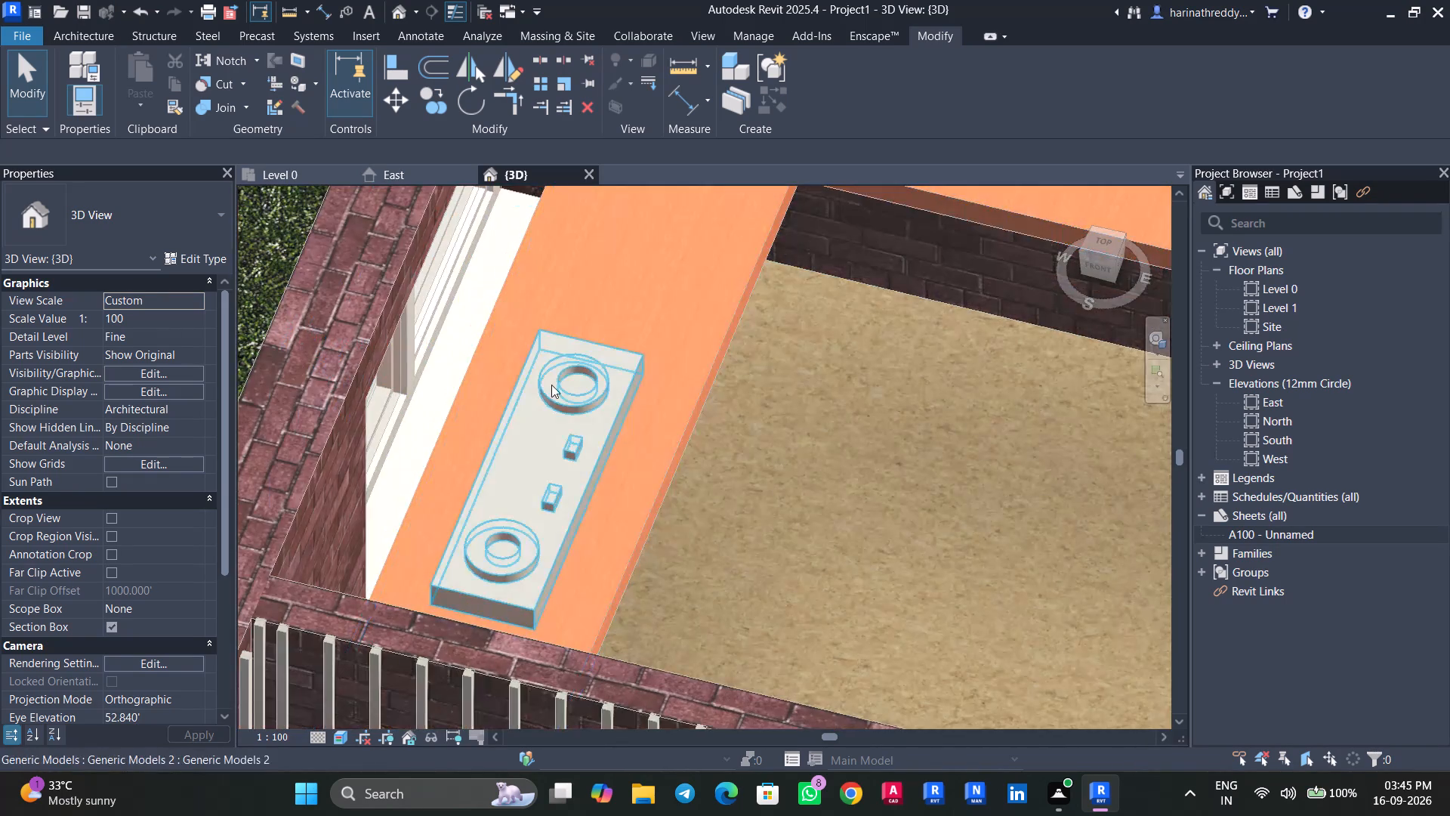
{"action": "scroll", "coordinate": [524, 423], "scroll_direction": "up", "scroll_amount": 4}
{"action": "scroll", "coordinate": [835, 422], "scroll_direction": "down", "scroll_amount": 10}
{"action": "middle_click_drag", "start_coordinate": [881, 395], "coordinate": [636, 437]}
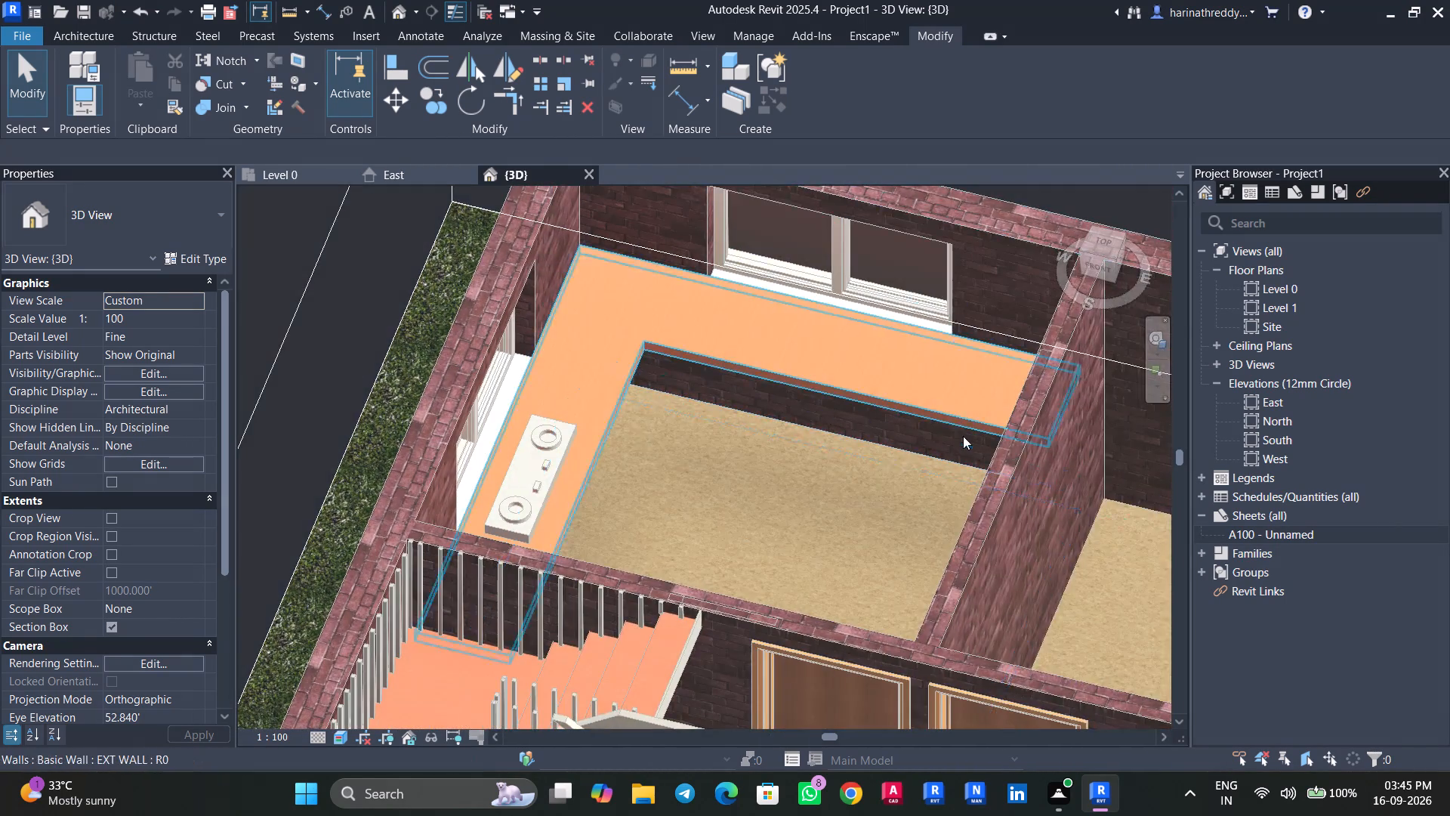
{"action": "scroll", "coordinate": [804, 433], "scroll_direction": "up", "scroll_amount": 3}
{"action": "middle_click_drag", "start_coordinate": [813, 470], "coordinate": [646, 359]}
{"action": "scroll", "coordinate": [646, 353], "scroll_direction": "up", "scroll_amount": 1}
{"action": "scroll", "coordinate": [685, 388], "scroll_direction": "down", "scroll_amount": 7}
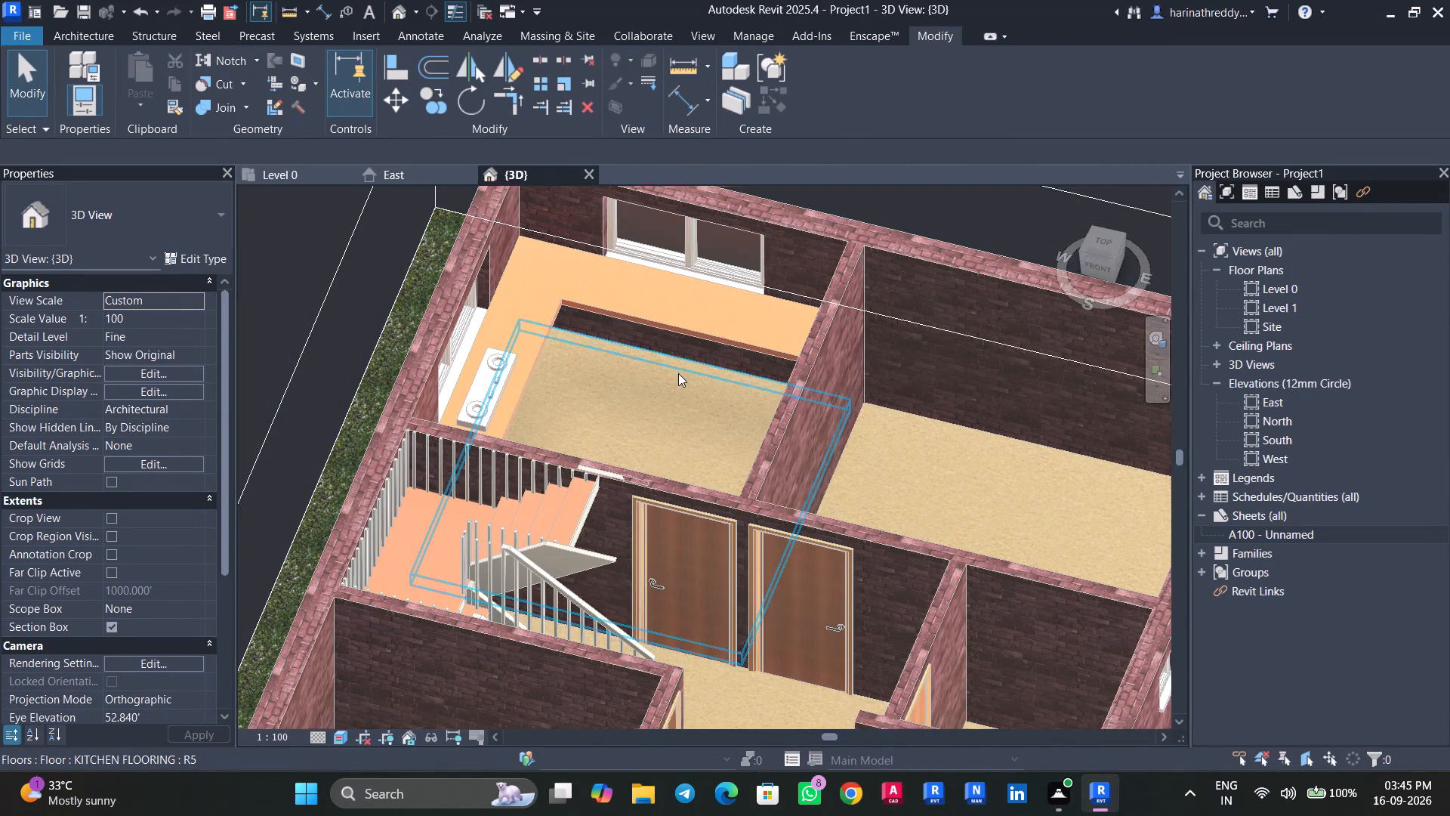
From the Level 0 plan, load the Plumbing families Sink_Kitchen_w-Drainboard and WC_Wall_Mounted from the Autodesk family library.
{"action": "left_click", "coordinate": [279, 173]}
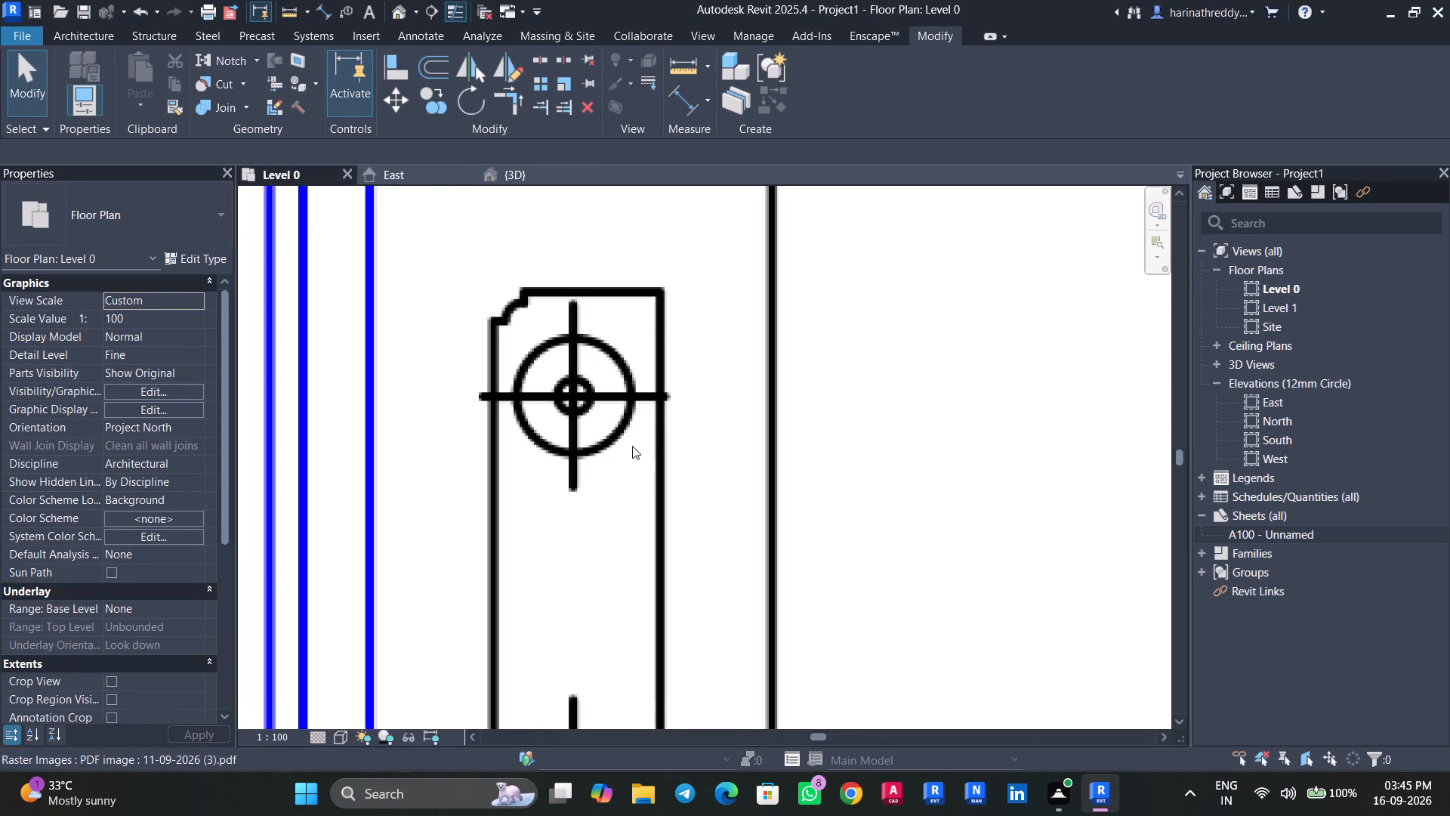
{"action": "scroll", "coordinate": [633, 445], "scroll_direction": "down", "scroll_amount": 10}
{"action": "left_click", "coordinate": [372, 39]}
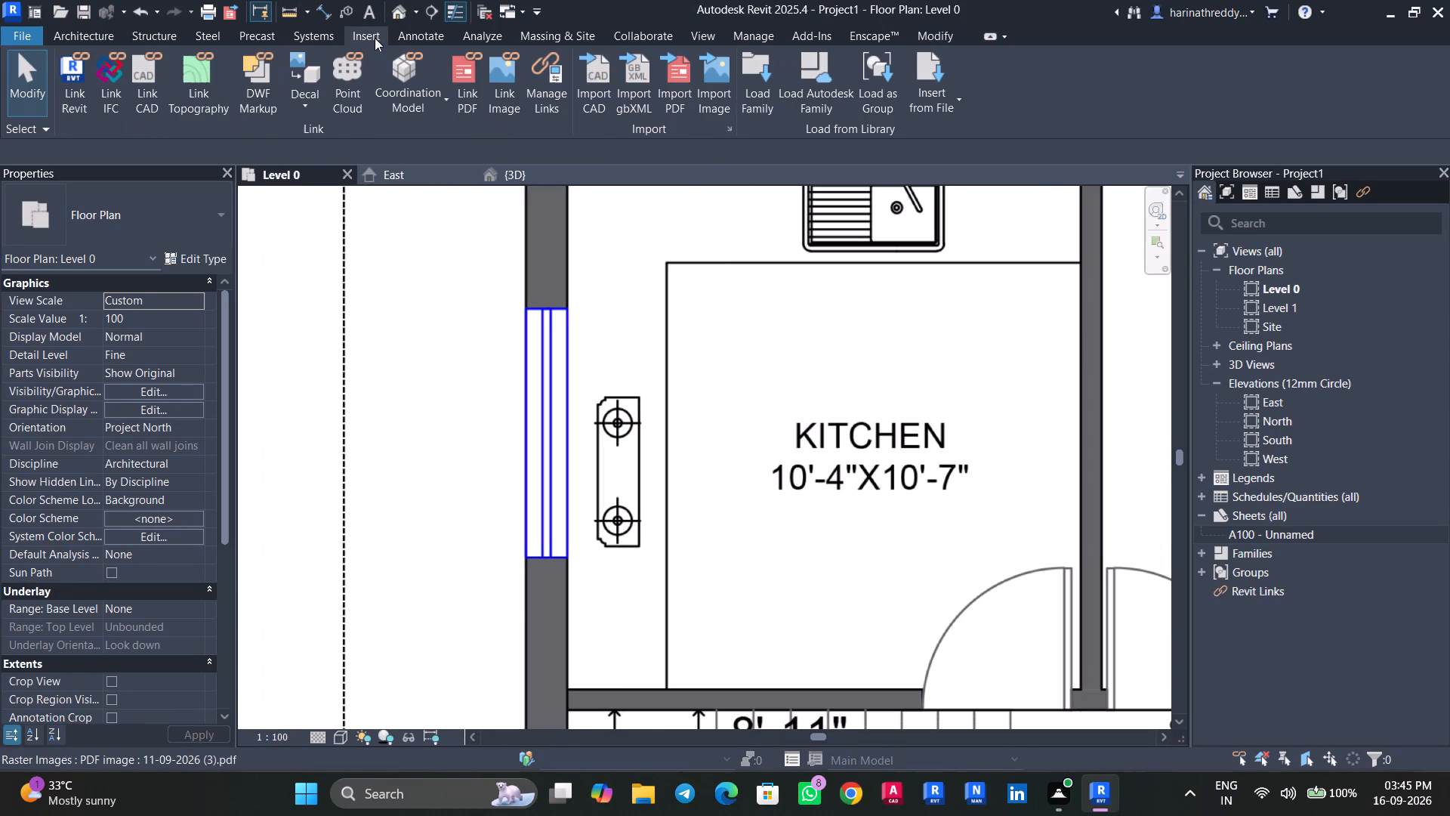
{"action": "left_click", "coordinate": [807, 102]}
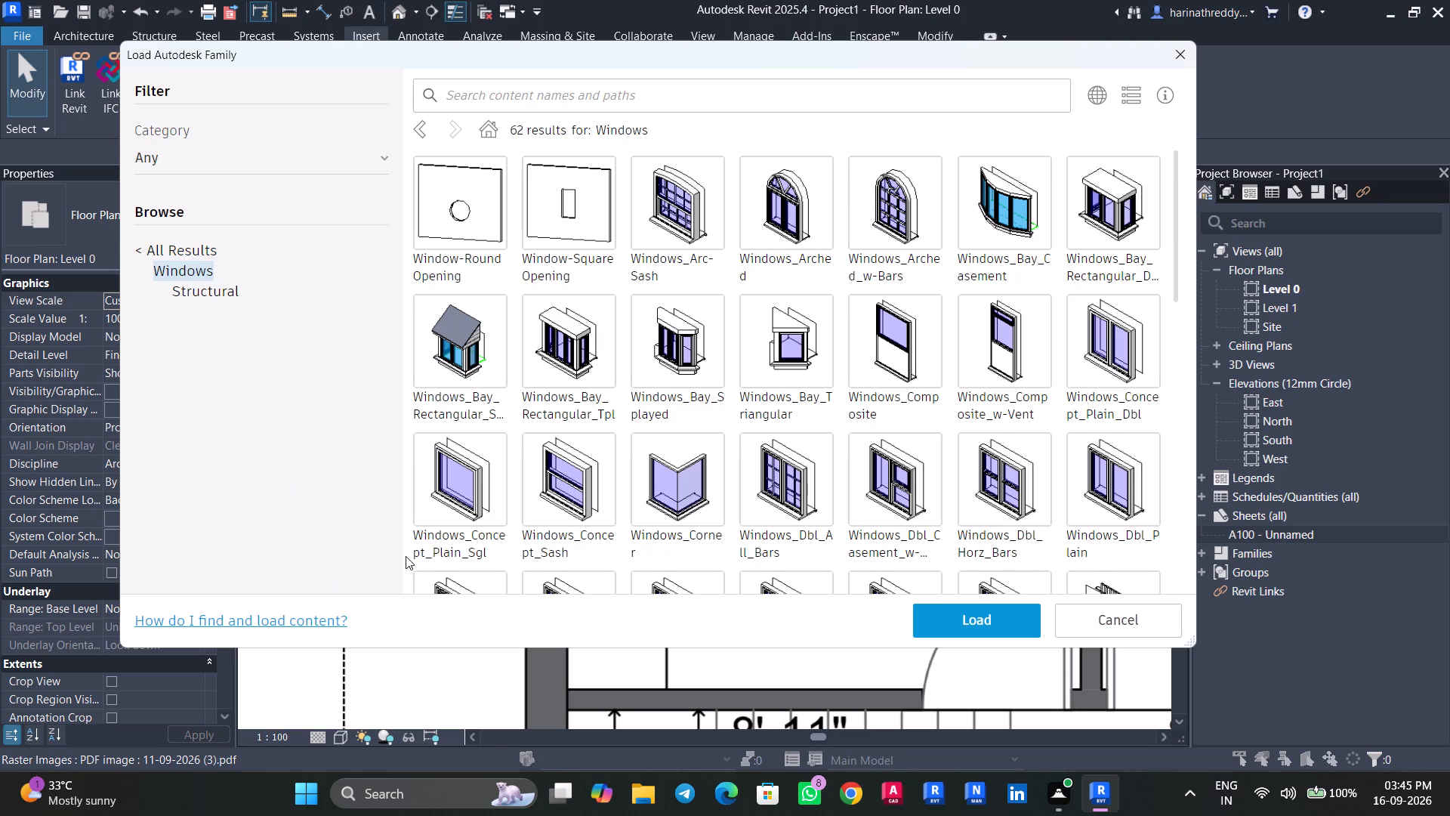
{"action": "left_click", "coordinate": [497, 134]}
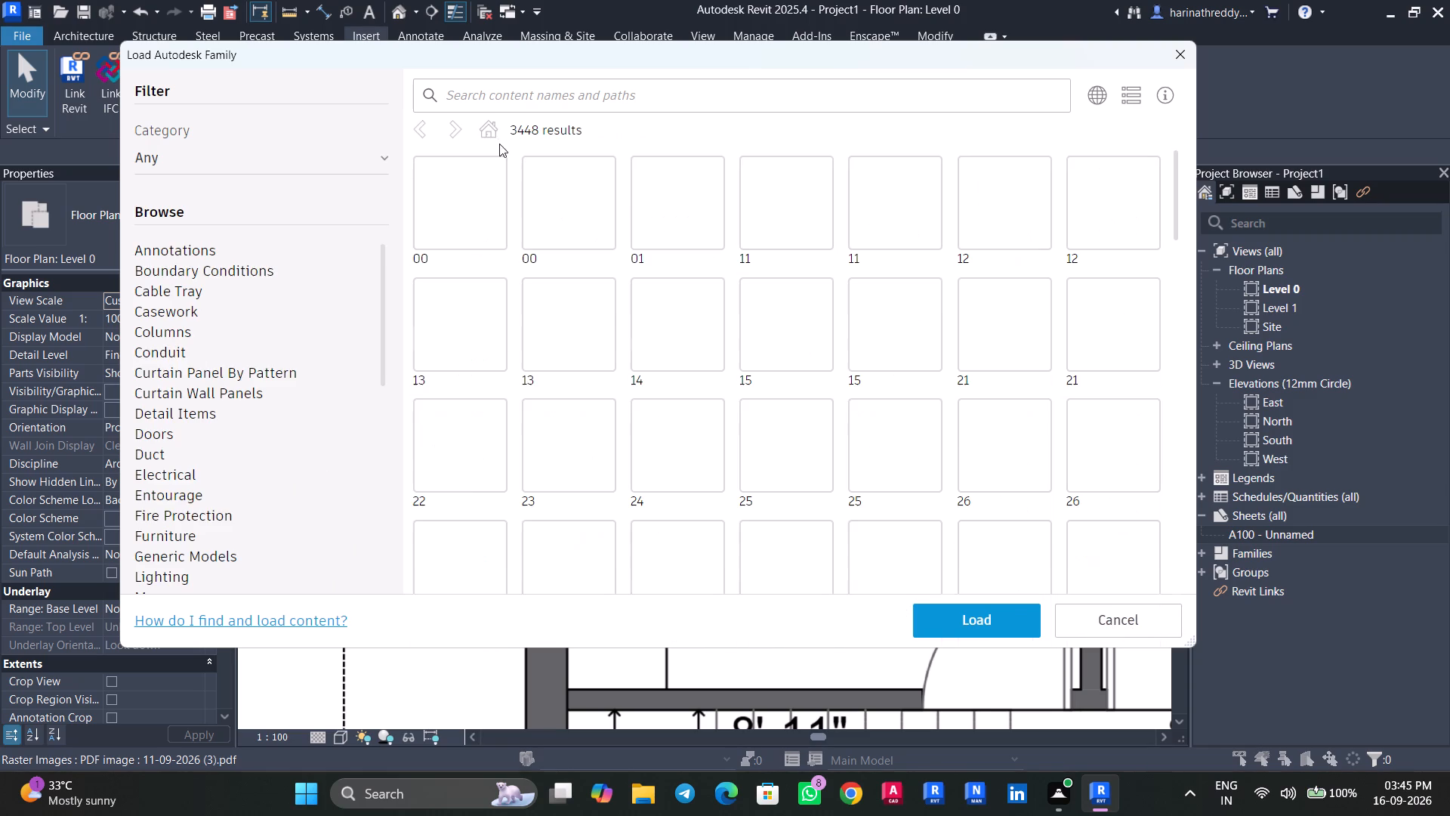
{"action": "scroll", "coordinate": [181, 491], "scroll_direction": "down", "scroll_amount": 2}
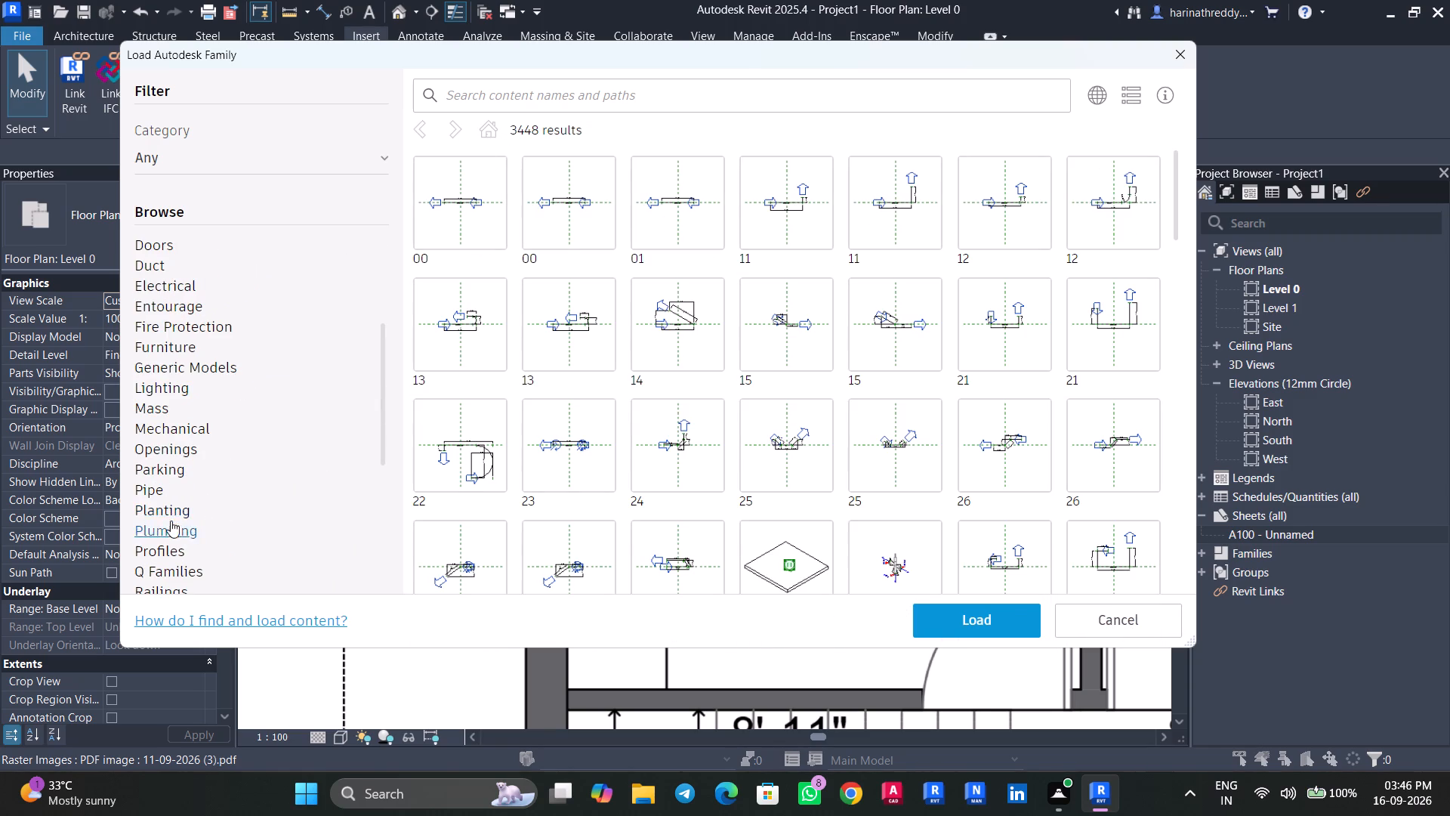
{"action": "left_click", "coordinate": [171, 521]}
{"action": "scroll", "coordinate": [814, 399], "scroll_direction": "down", "scroll_amount": 3}
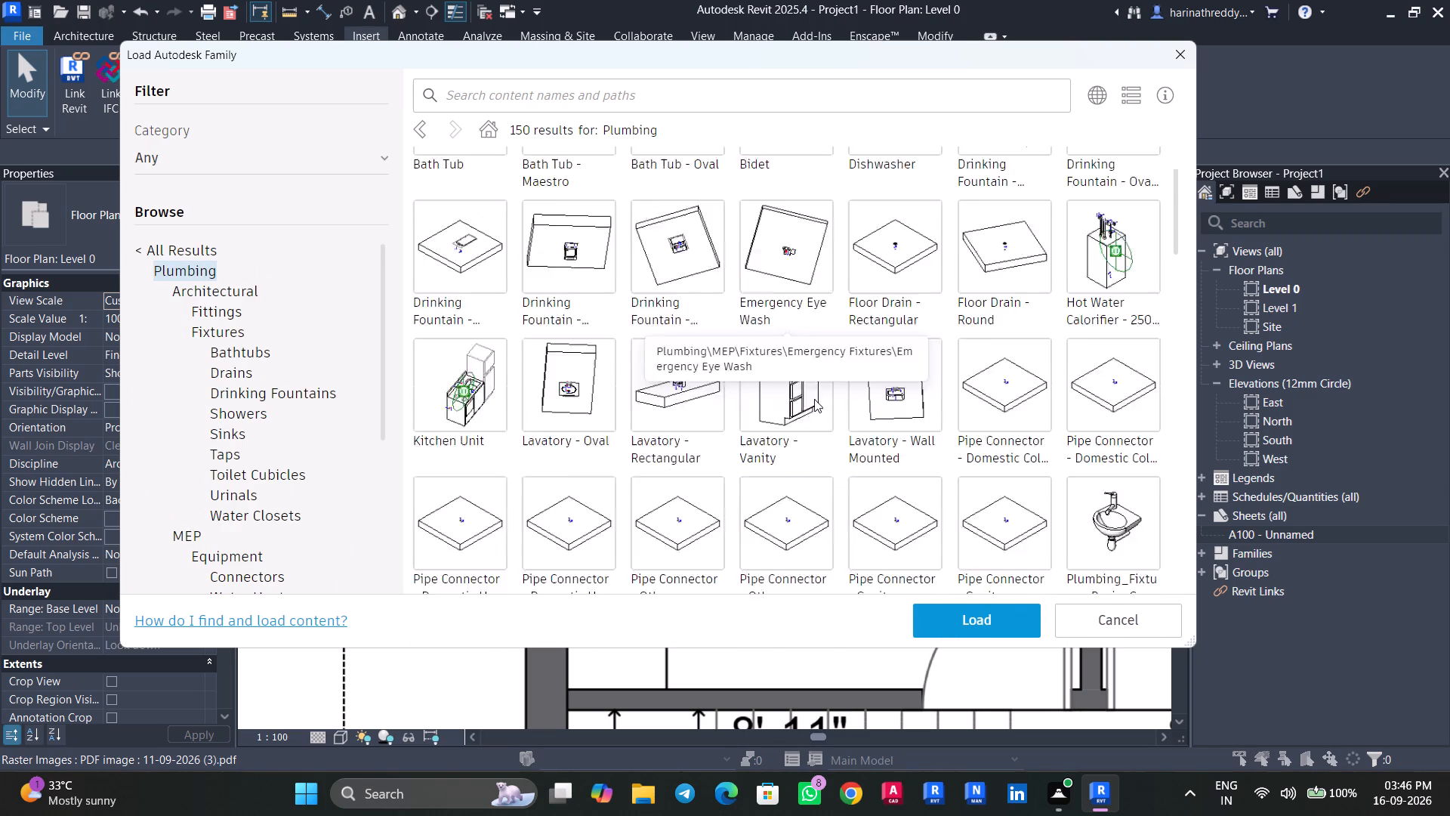
{"action": "scroll", "coordinate": [814, 399], "scroll_direction": "down", "scroll_amount": 1}
{"action": "scroll", "coordinate": [749, 432], "scroll_direction": "down", "scroll_amount": 1}
{"action": "scroll", "coordinate": [931, 456], "scroll_direction": "down", "scroll_amount": 3}
{"action": "scroll", "coordinate": [705, 462], "scroll_direction": "down", "scroll_amount": 3}
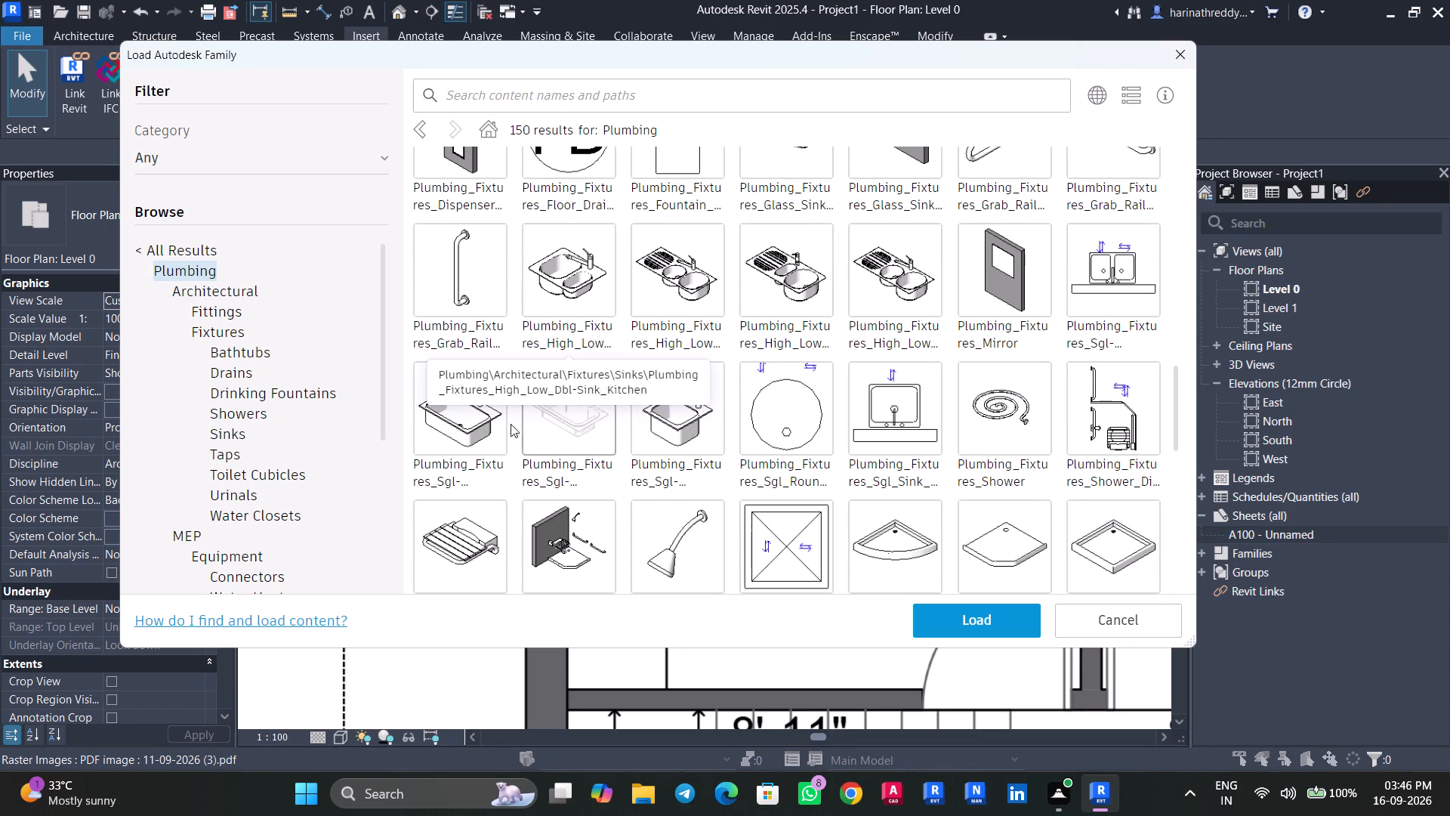
{"action": "scroll", "coordinate": [1103, 465], "scroll_direction": "down", "scroll_amount": 4}
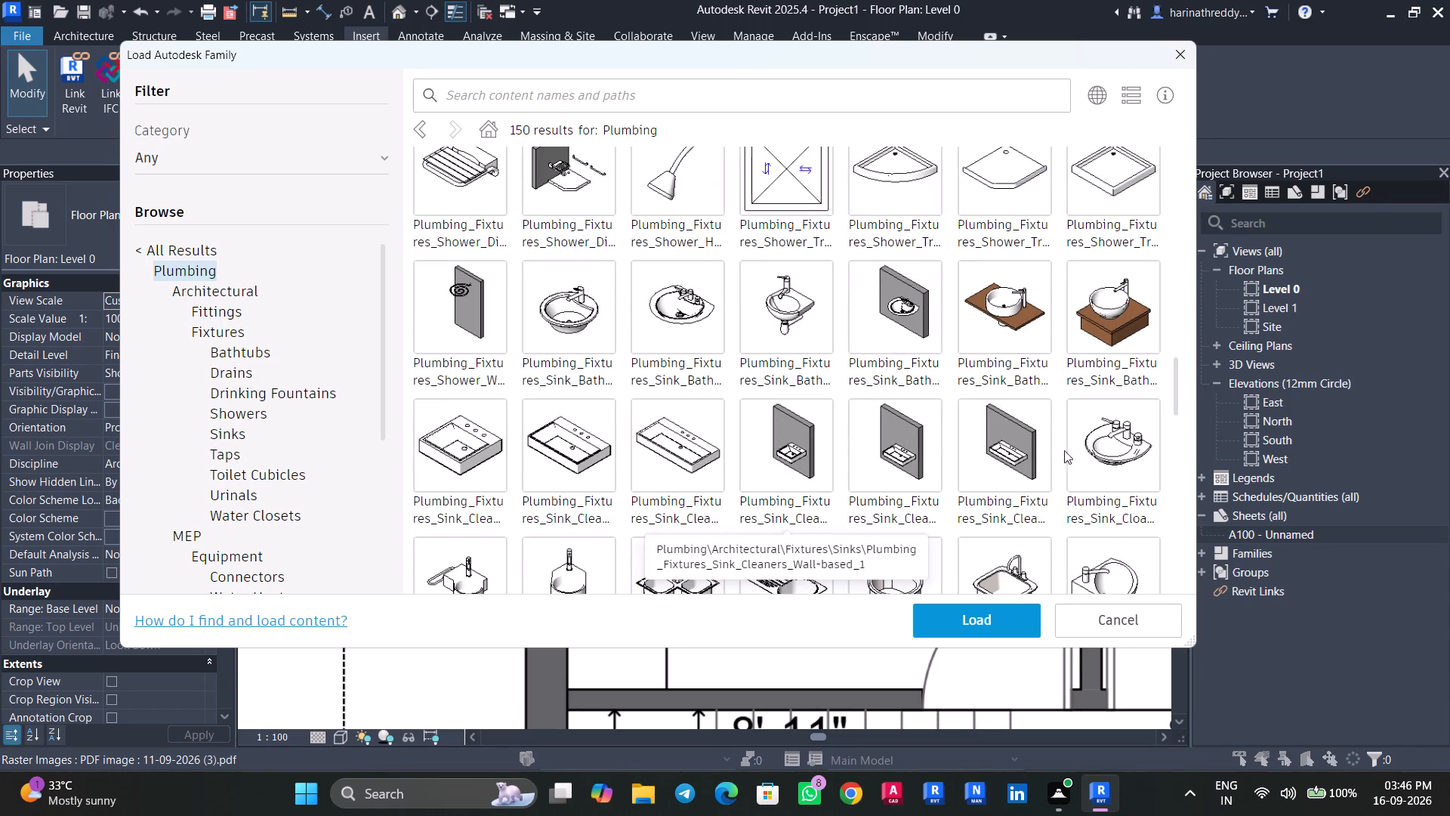
{"action": "scroll", "coordinate": [1092, 435], "scroll_direction": "down", "scroll_amount": 2}
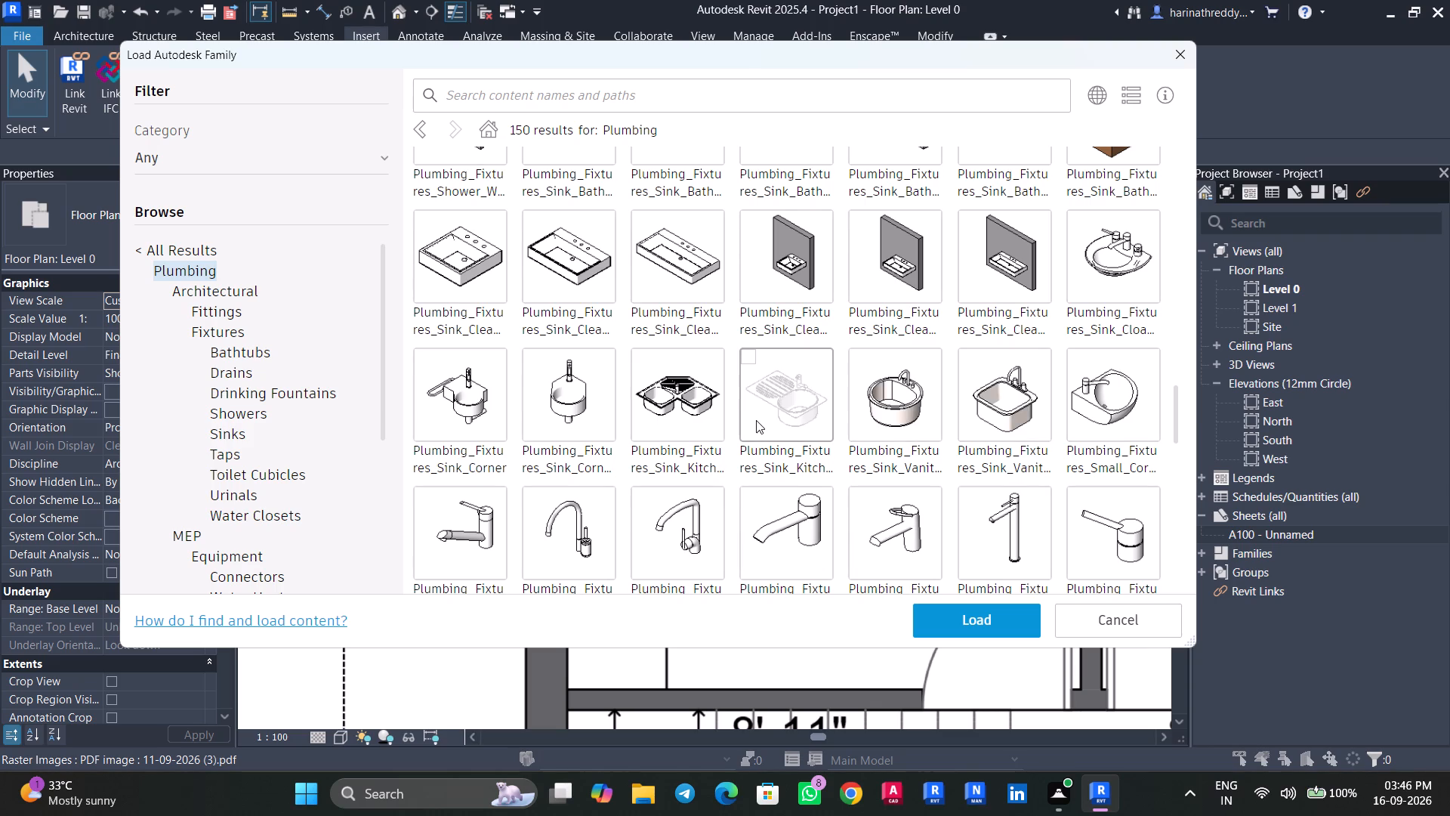
{"action": "left_click", "coordinate": [759, 416]}
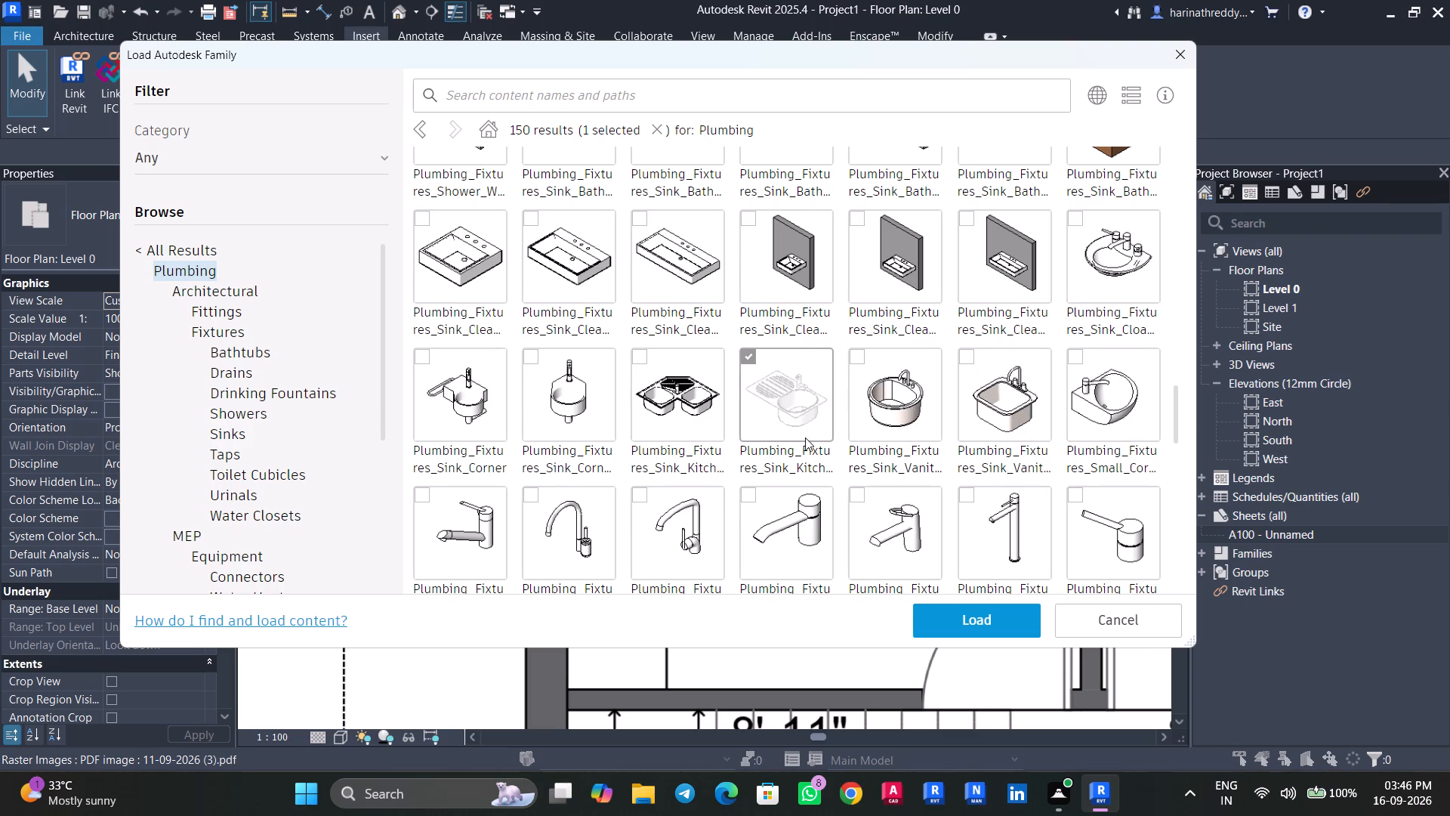
{"action": "scroll", "coordinate": [538, 412], "scroll_direction": "down", "scroll_amount": 4}
{"action": "scroll", "coordinate": [650, 444], "scroll_direction": "down", "scroll_amount": 2}
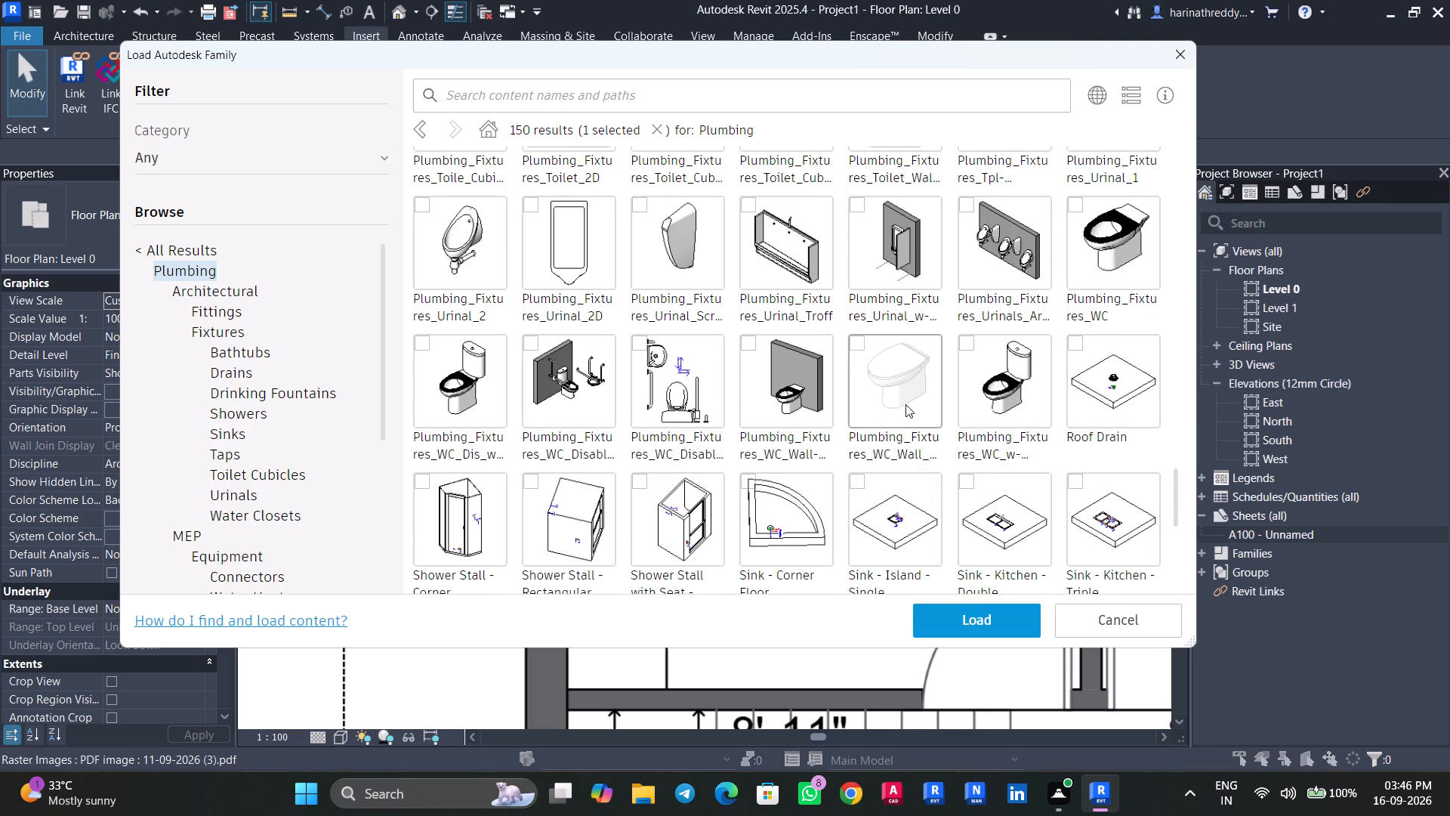
{"action": "left_click", "coordinate": [862, 392]}
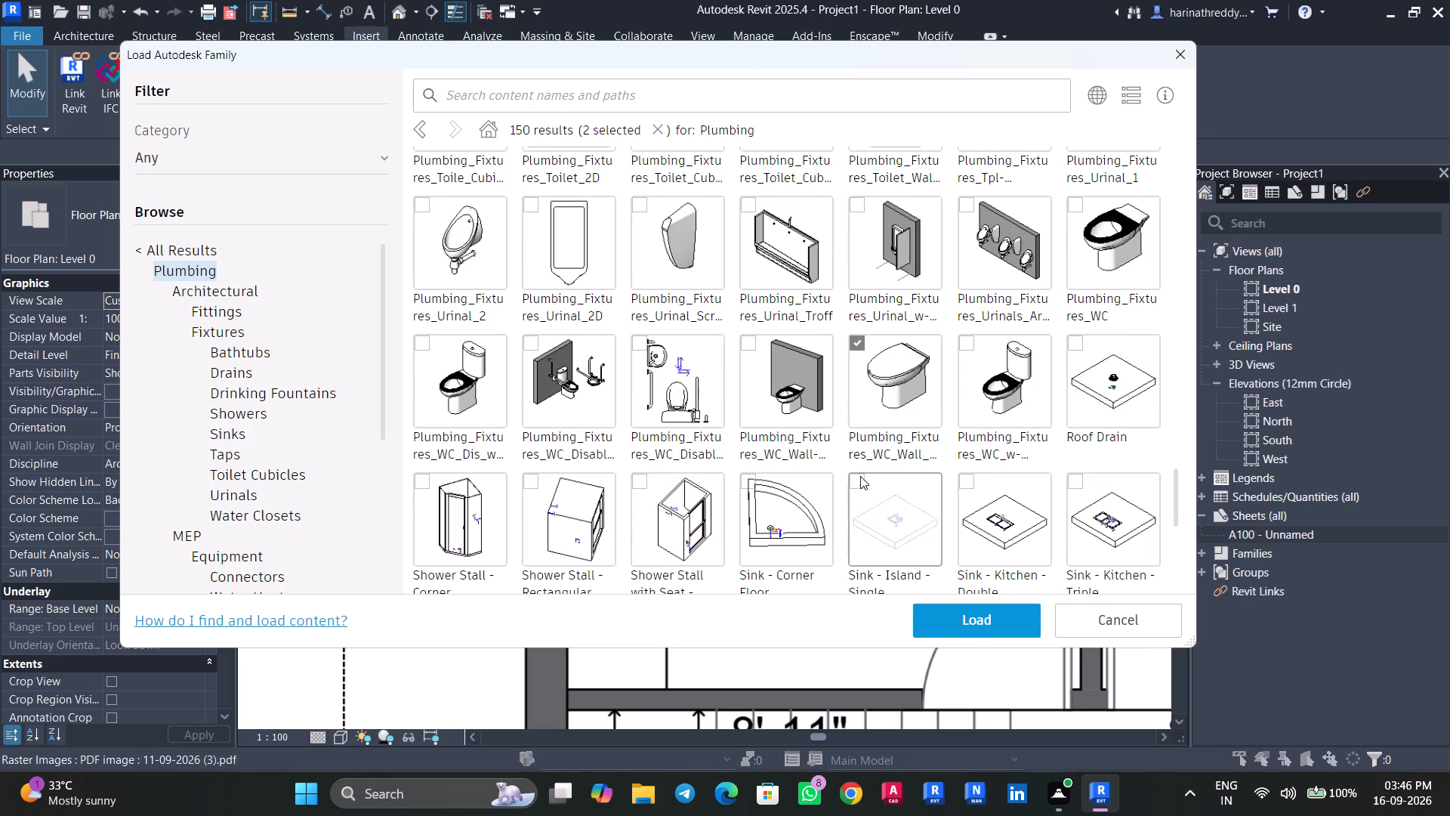
{"action": "scroll", "coordinate": [860, 476], "scroll_direction": "down", "scroll_amount": 4}
{"action": "scroll", "coordinate": [890, 423], "scroll_direction": "up", "scroll_amount": 20}
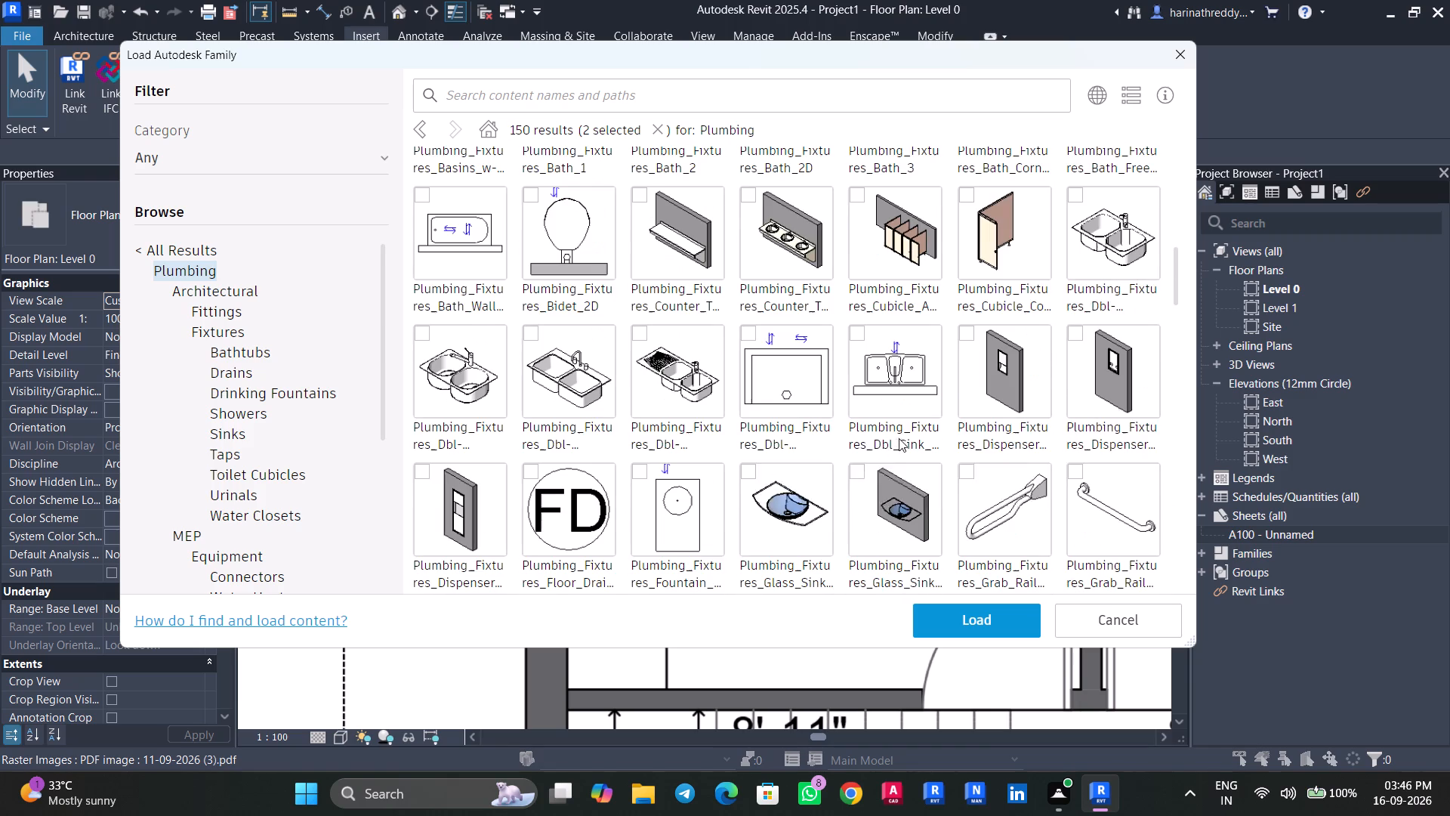
{"action": "left_click", "coordinate": [959, 627]}
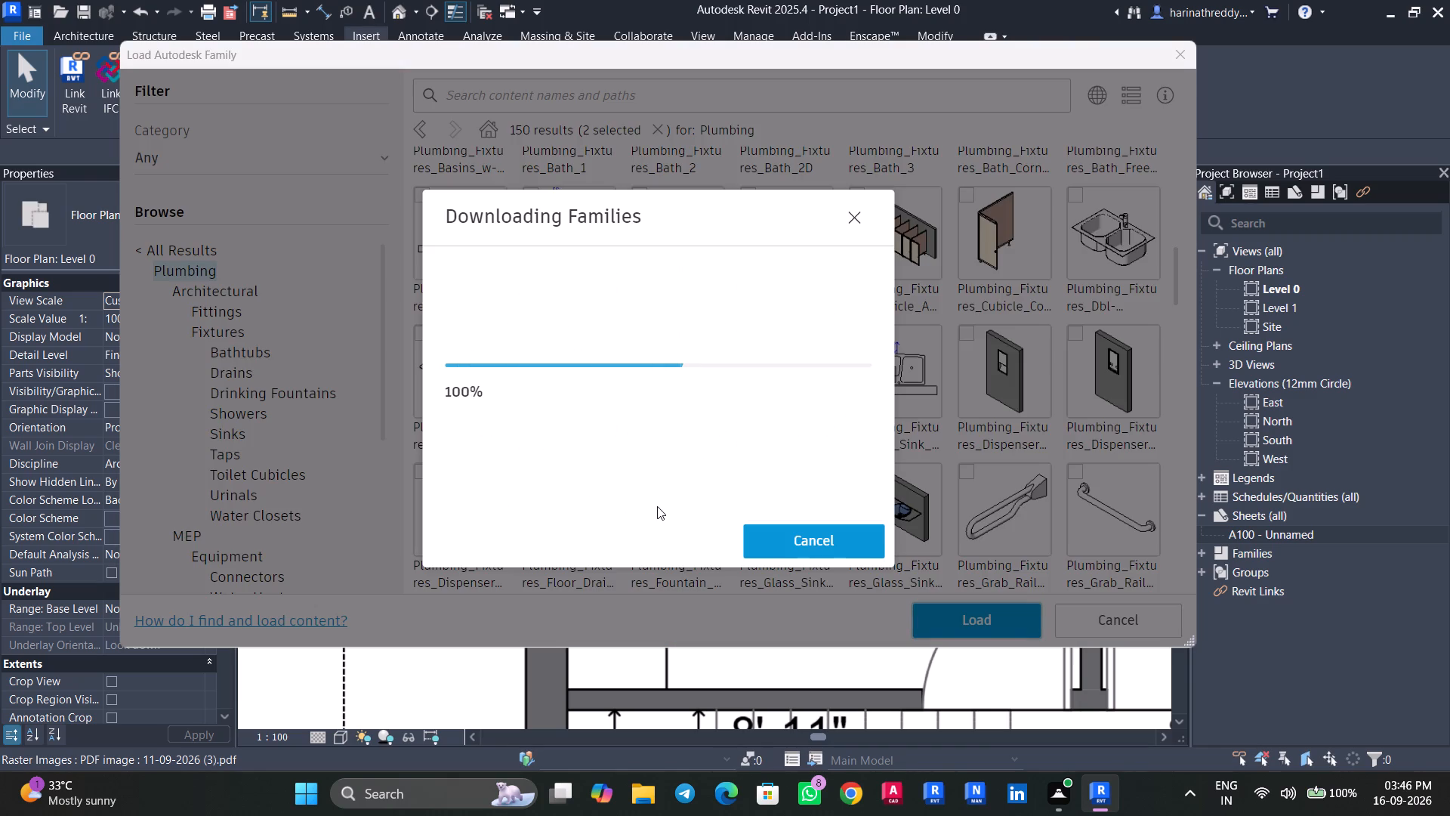
Place the 780x500x230mm kitchen sink with drainboard over the plan's sink symbol below the kitchen window.
{"action": "middle_click_drag", "start_coordinate": [797, 376], "coordinate": [740, 484]}
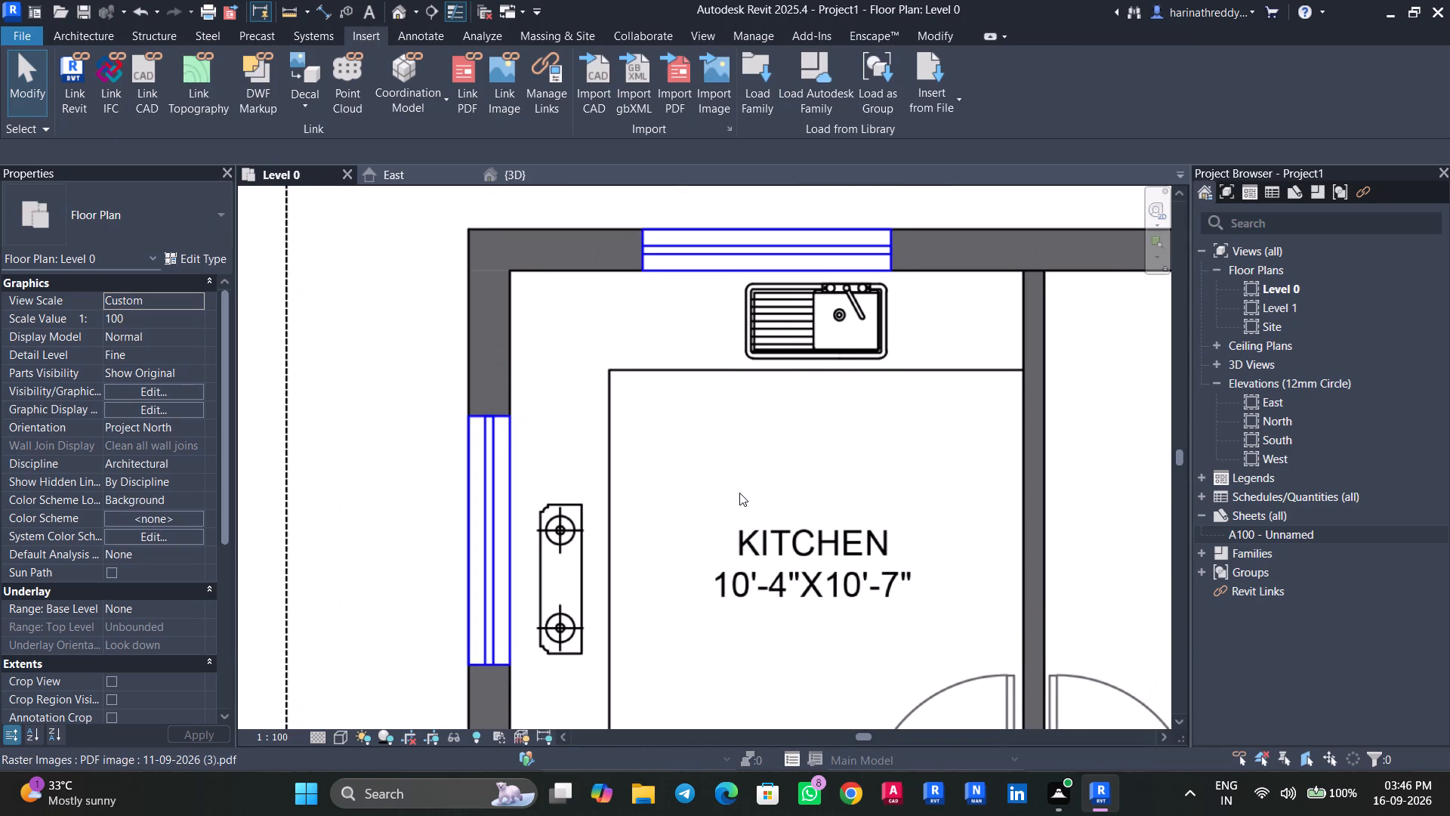
{"action": "type", "text": "CM"}
{"action": "left_click", "coordinate": [108, 202]}
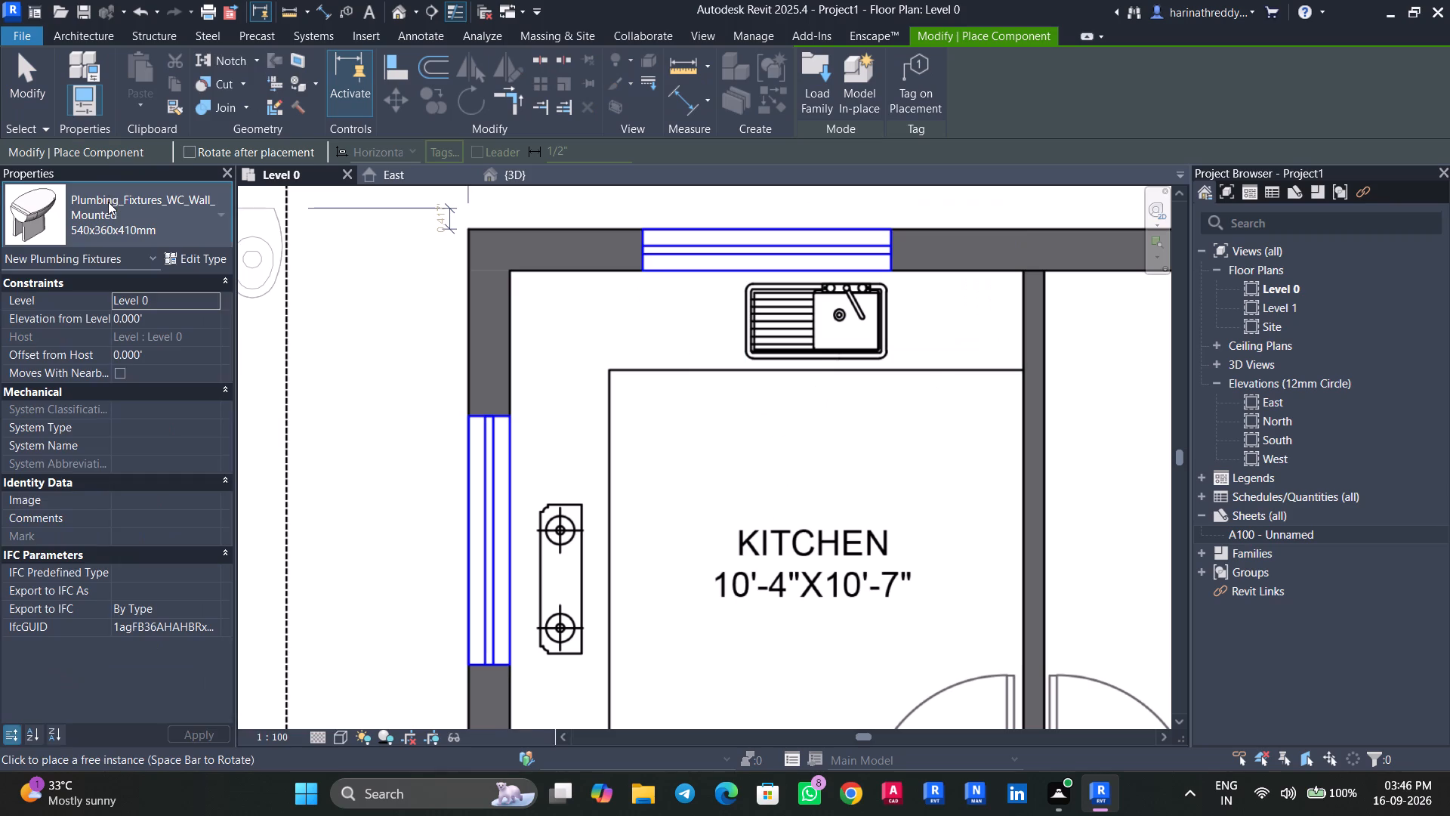
{"action": "left_click", "coordinate": [100, 472]}
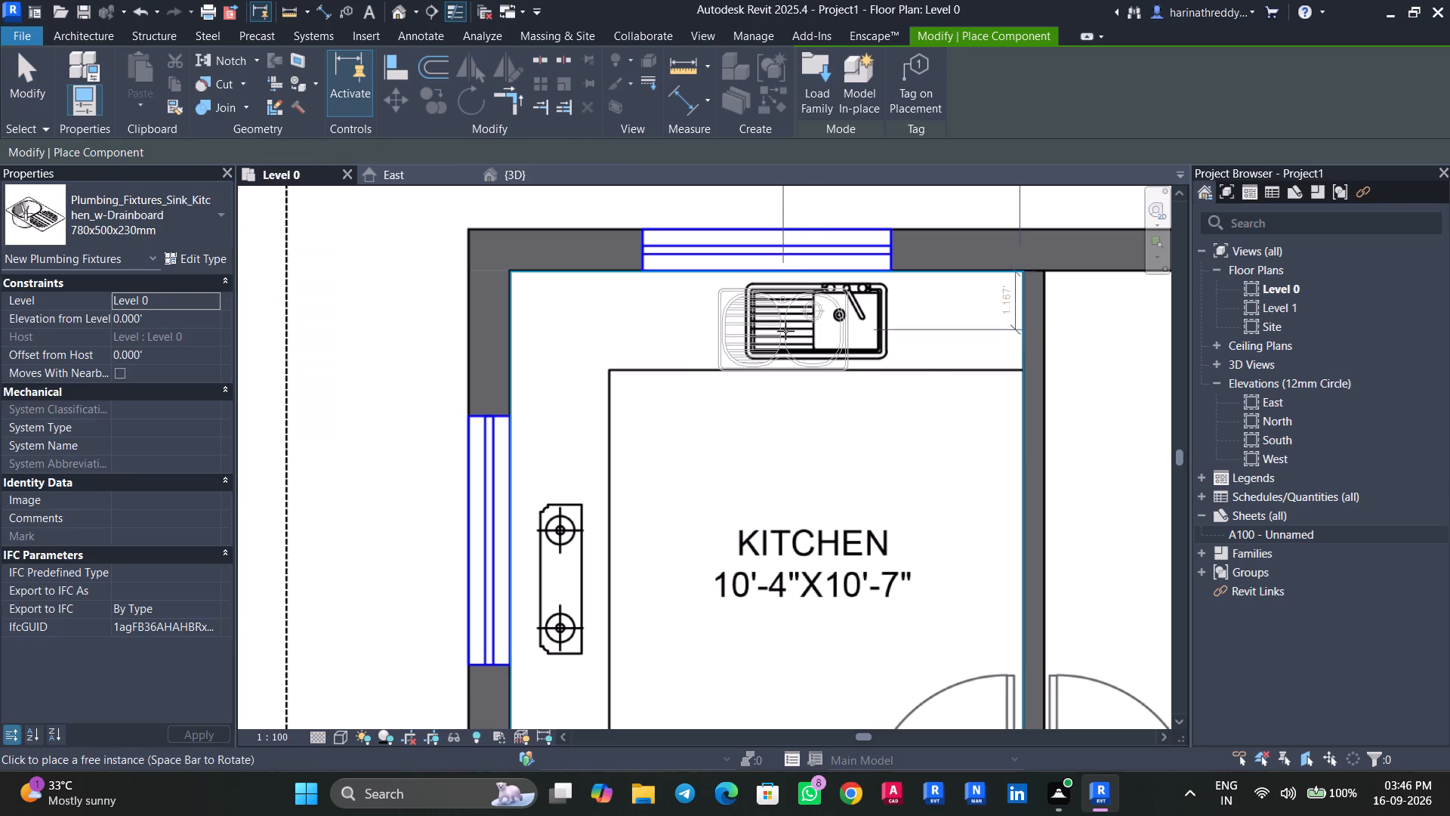
{"action": "left_click", "coordinate": [810, 322]}
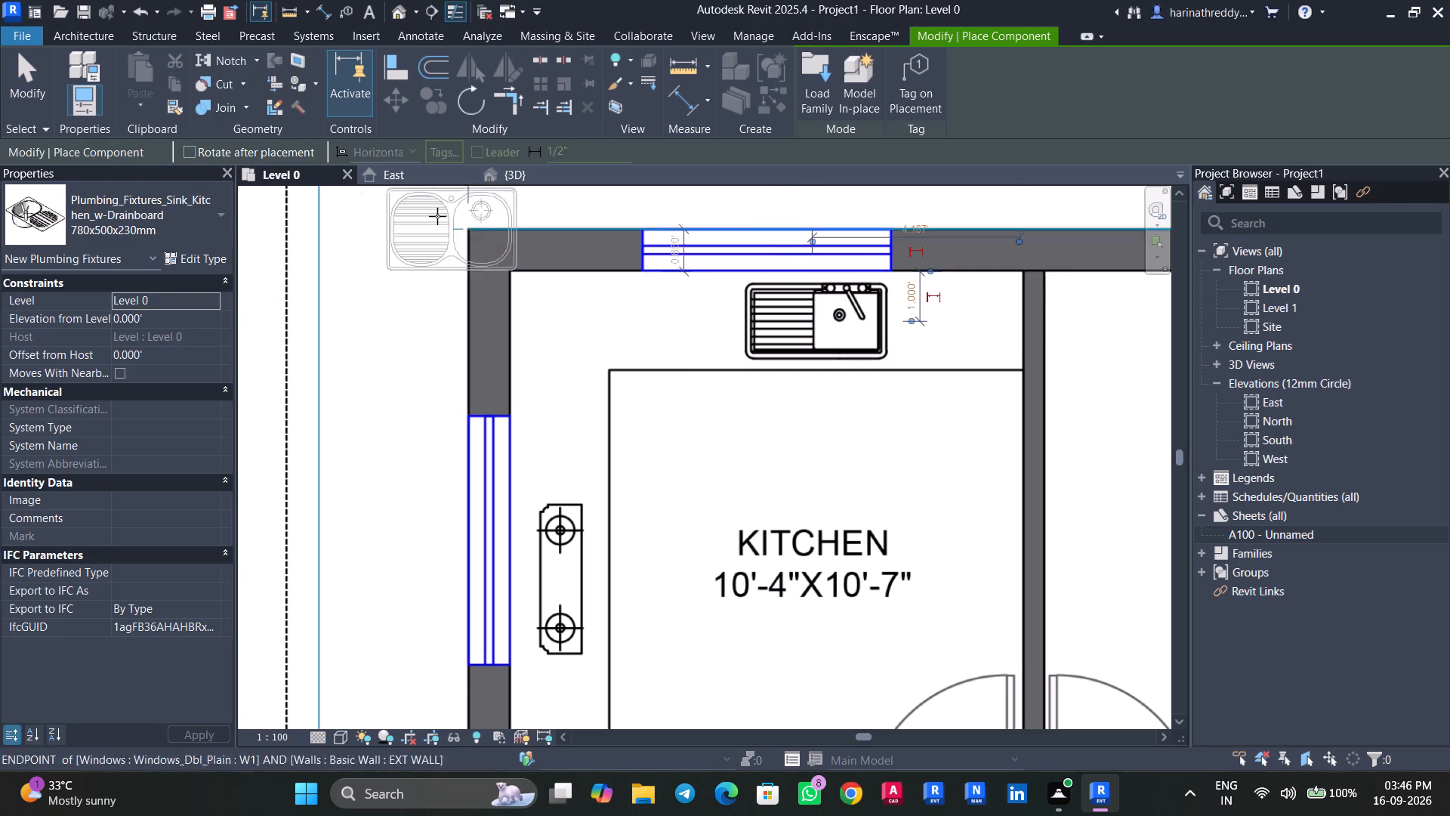
{"action": "left_click", "coordinate": [510, 176]}
{"action": "key", "text": "Escape"}
{"action": "key", "text": "Escape"}
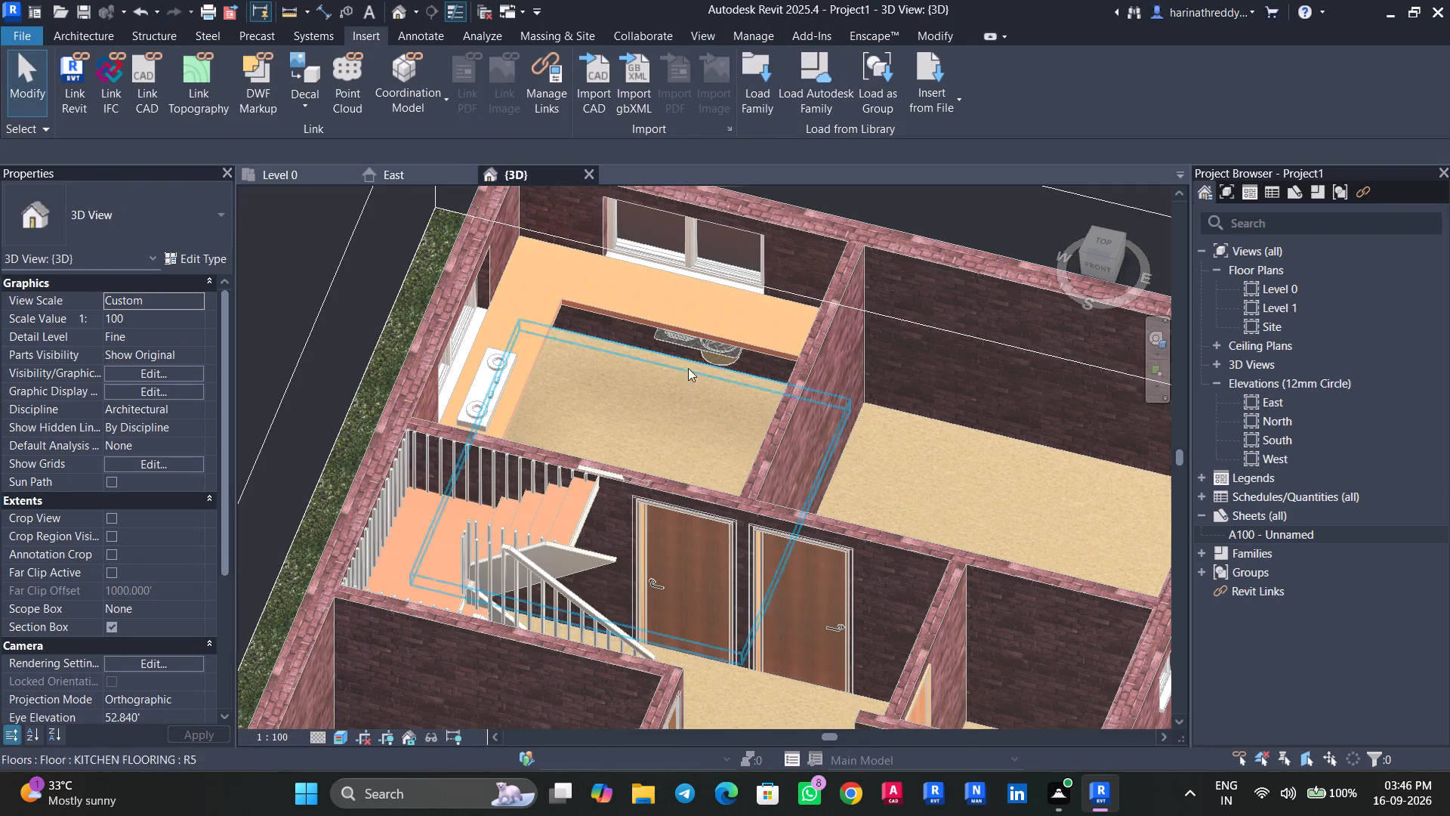
Examine the placed sink's height relative to the kitchen countertop in the 3D view.
{"action": "scroll", "coordinate": [711, 360], "scroll_direction": "up", "scroll_amount": 4}
{"action": "scroll", "coordinate": [705, 417], "scroll_direction": "up", "scroll_amount": 1, "text": "shift"}
{"action": "middle_click_drag", "start_coordinate": [705, 417], "coordinate": [743, 341], "text": "shift"}
{"action": "scroll", "coordinate": [601, 373], "scroll_direction": "up", "scroll_amount": 6}
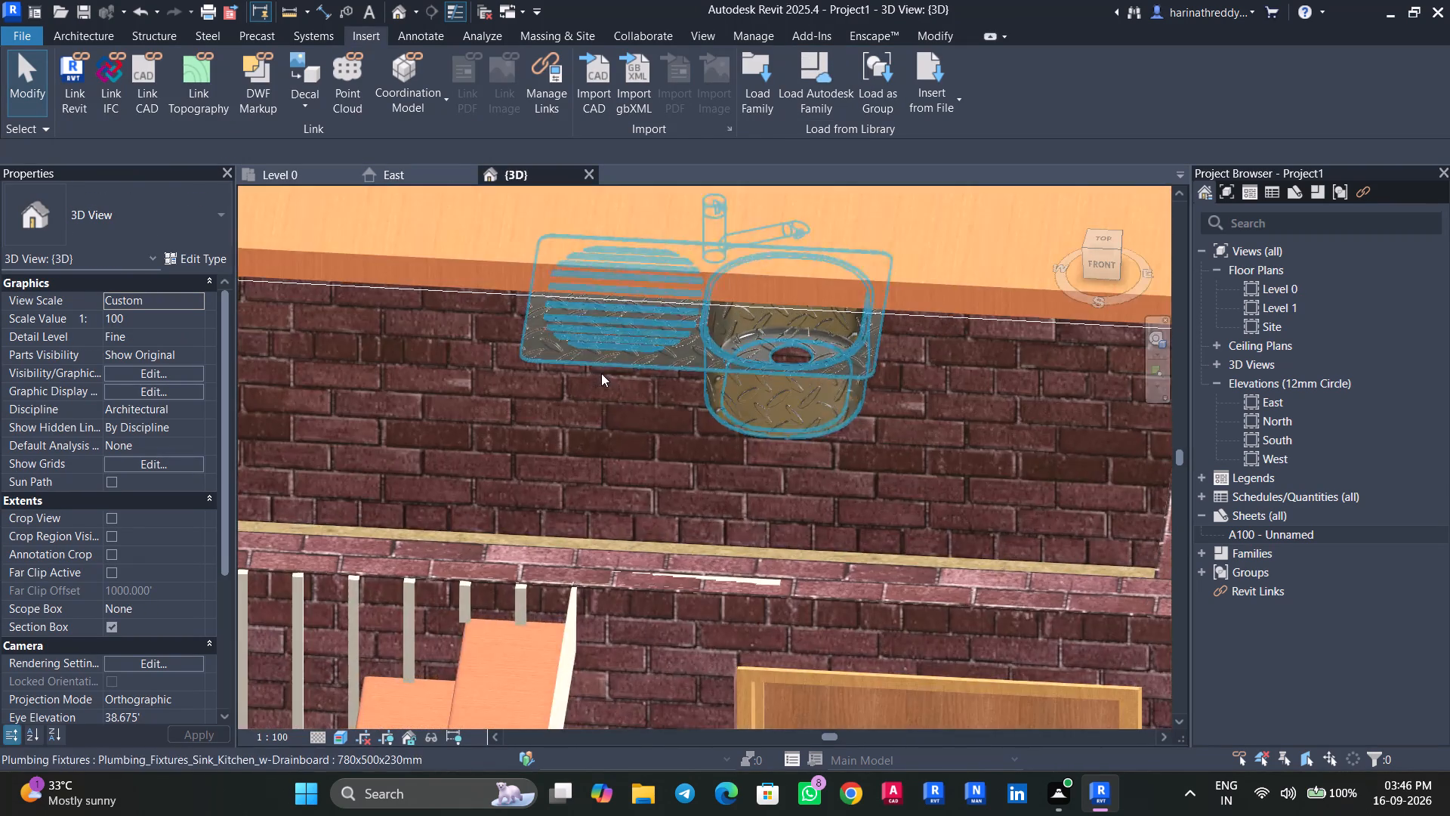
{"action": "middle_click_drag", "start_coordinate": [594, 455], "coordinate": [573, 518]}
{"action": "scroll", "coordinate": [599, 484], "scroll_direction": "up", "scroll_amount": 5}
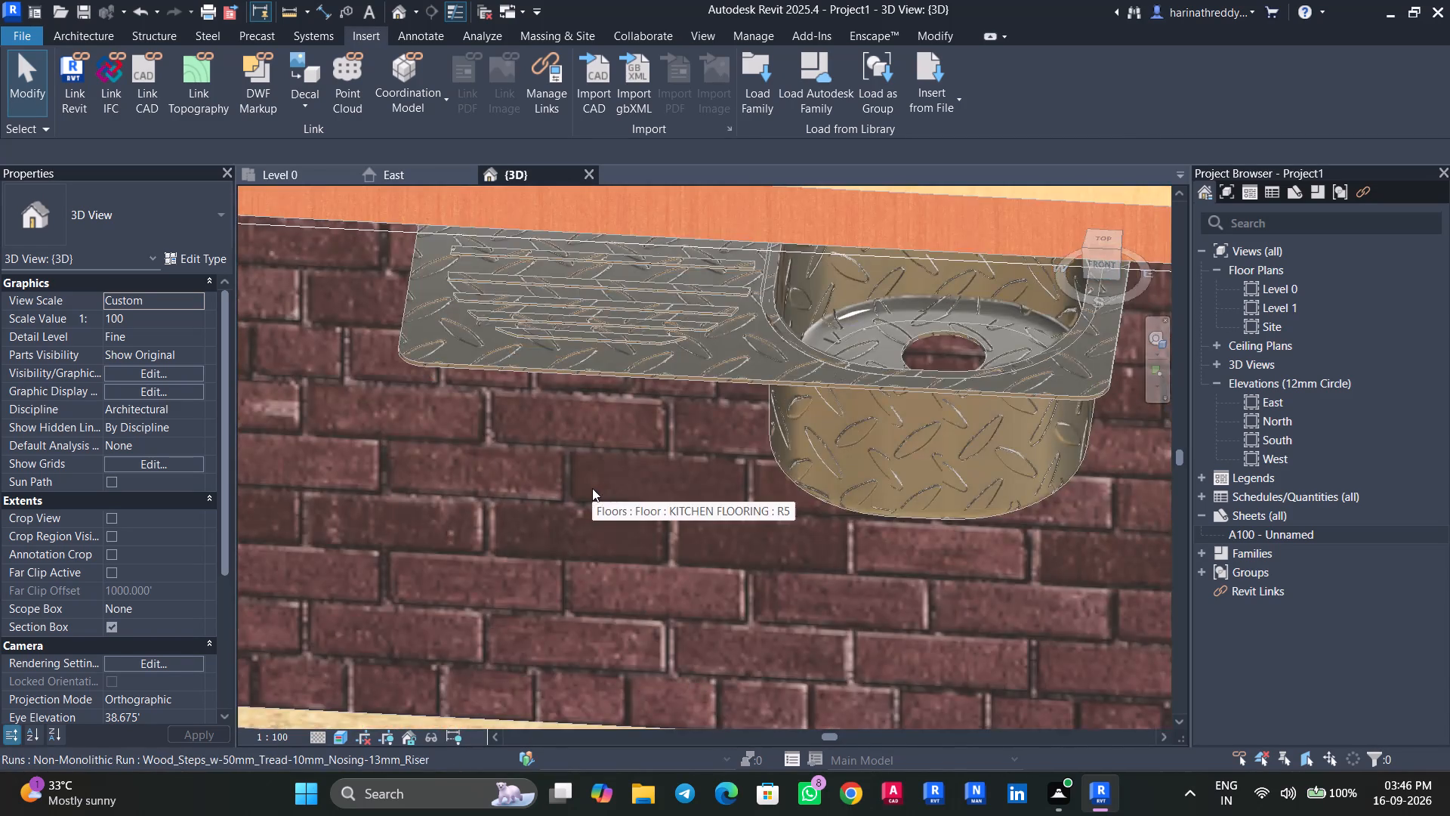
{"action": "scroll", "coordinate": [592, 488], "scroll_direction": "down", "scroll_amount": 2}
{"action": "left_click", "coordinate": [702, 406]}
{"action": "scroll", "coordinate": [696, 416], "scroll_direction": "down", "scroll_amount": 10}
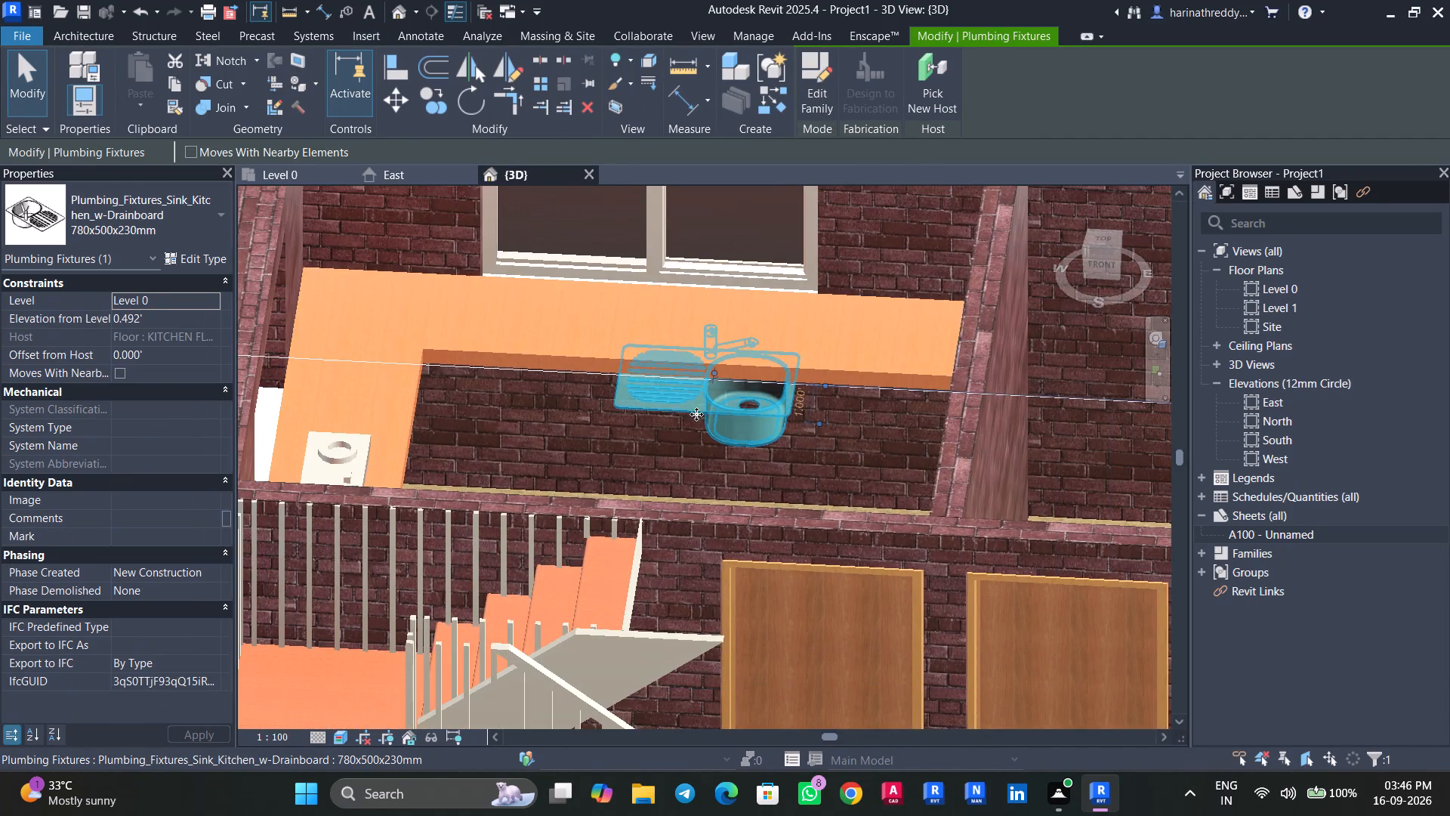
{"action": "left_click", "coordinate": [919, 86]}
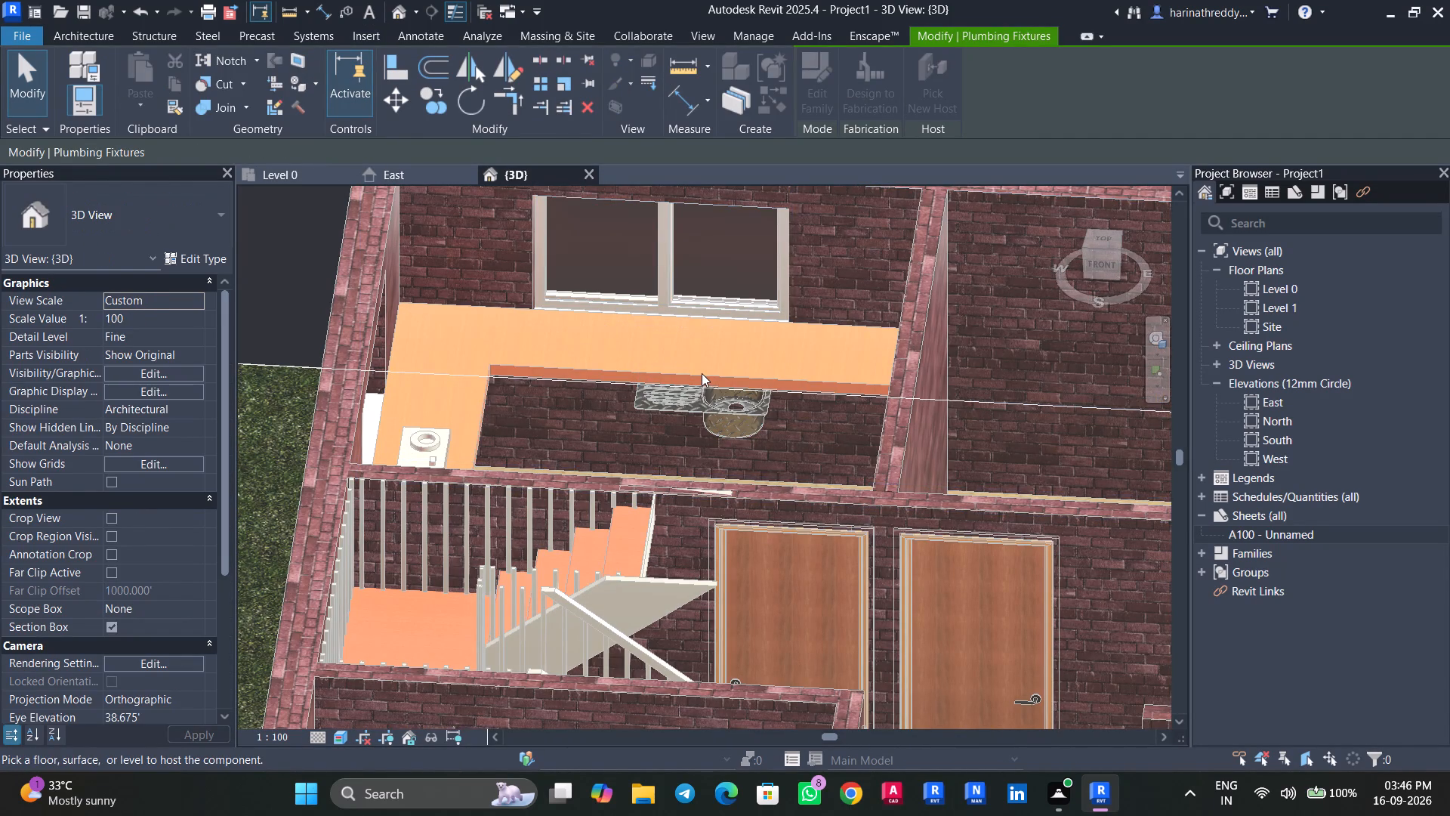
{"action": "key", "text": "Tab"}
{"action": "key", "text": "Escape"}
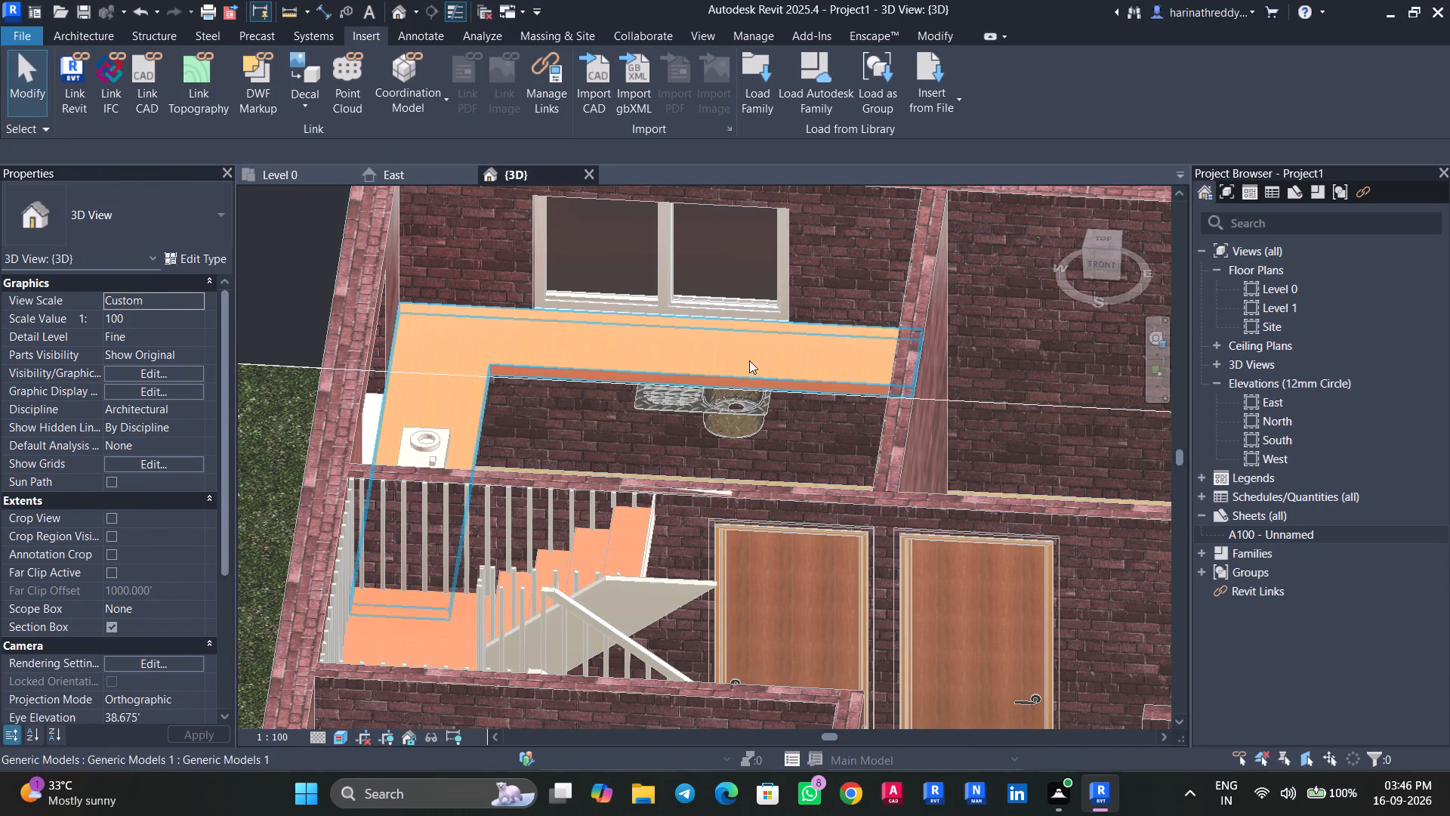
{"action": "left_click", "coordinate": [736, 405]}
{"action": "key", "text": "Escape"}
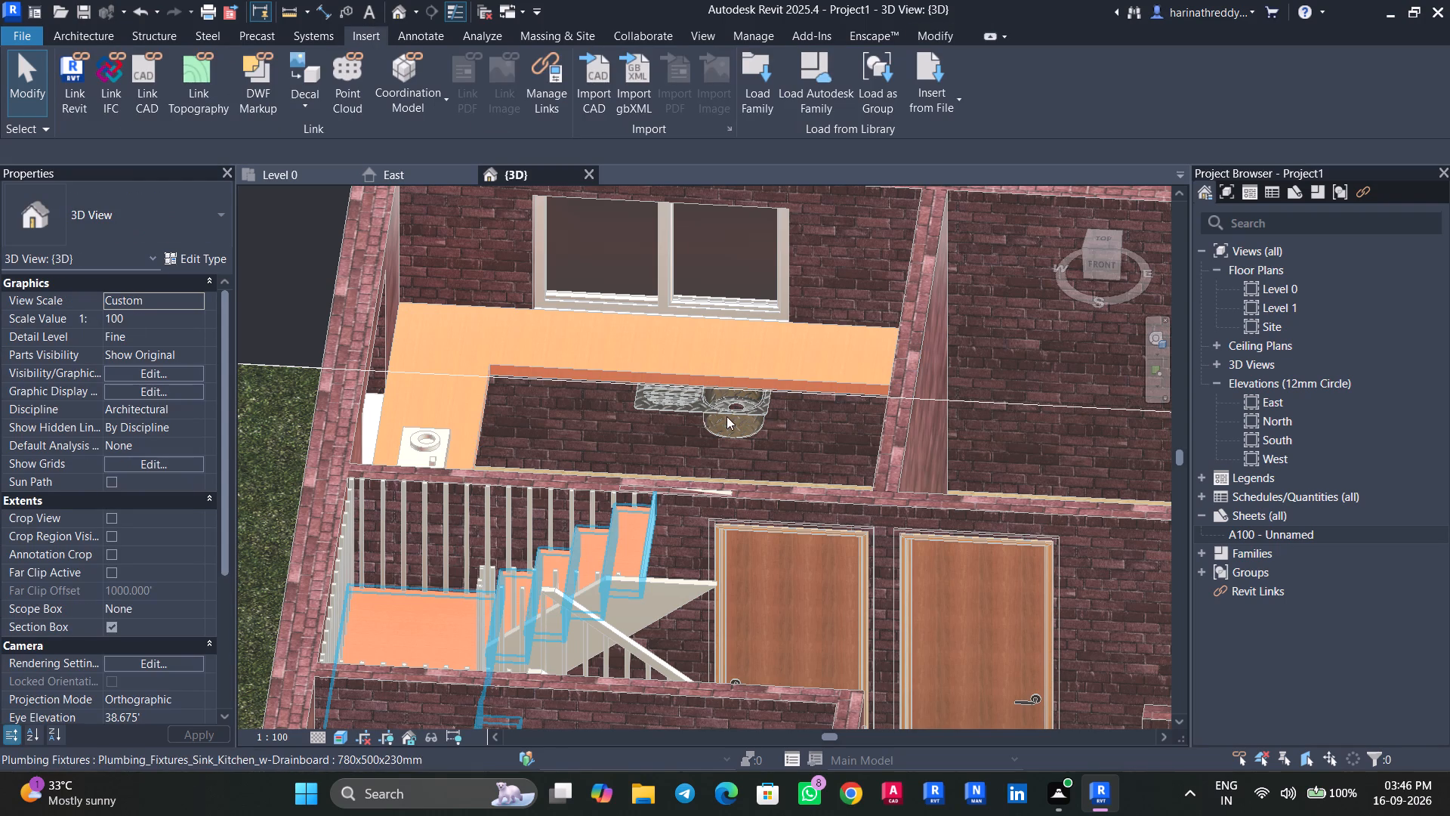
Set the kitchen sink's elevation from Level 0 to 4'.
{"action": "scroll", "coordinate": [899, 362], "scroll_direction": "up", "scroll_amount": 4}
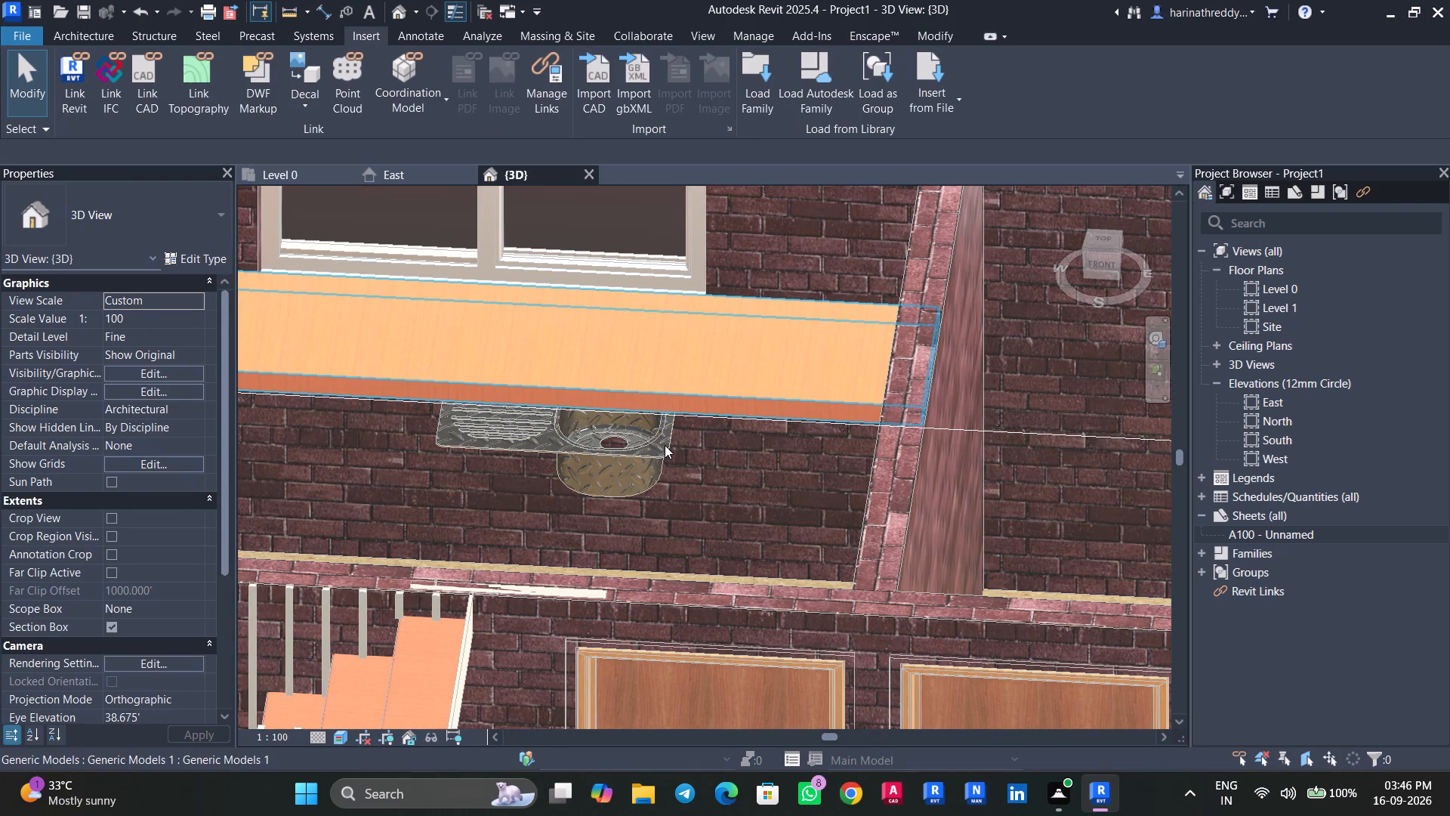
{"action": "key", "text": "Tab"}
{"action": "left_click", "coordinate": [654, 447]}
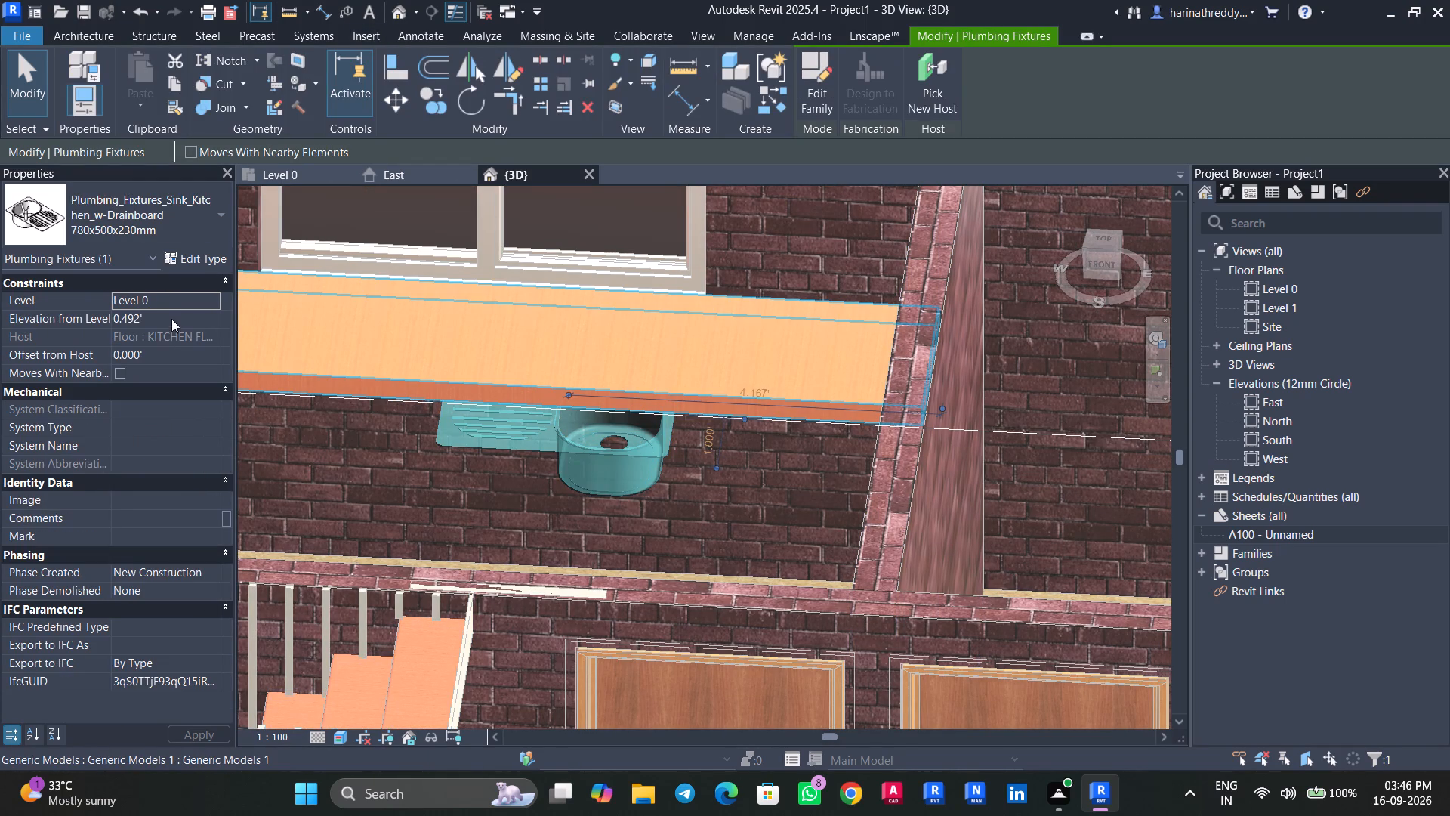
{"action": "left_click", "coordinate": [171, 318]}
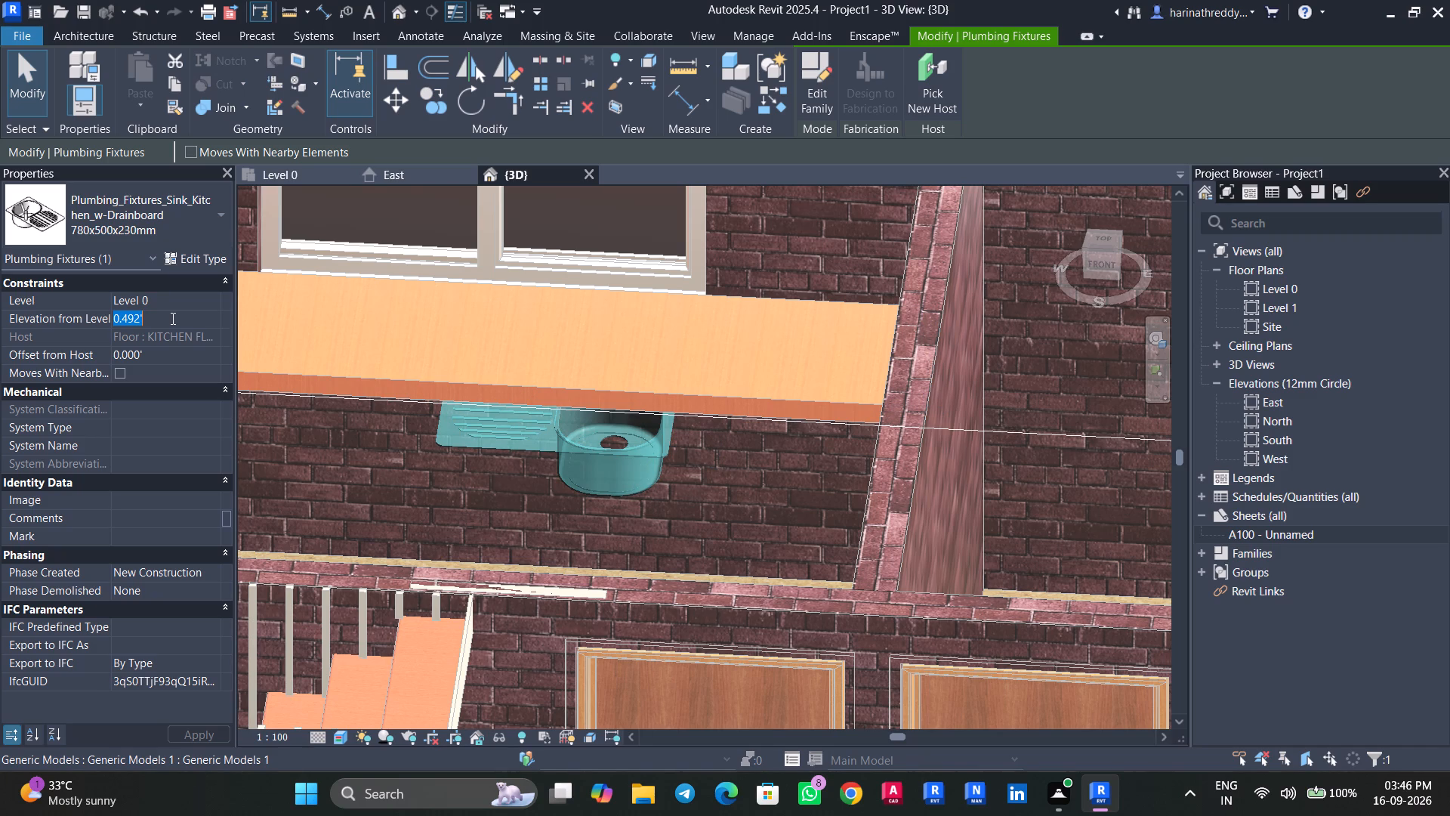
{"action": "type", "text": "4'"}
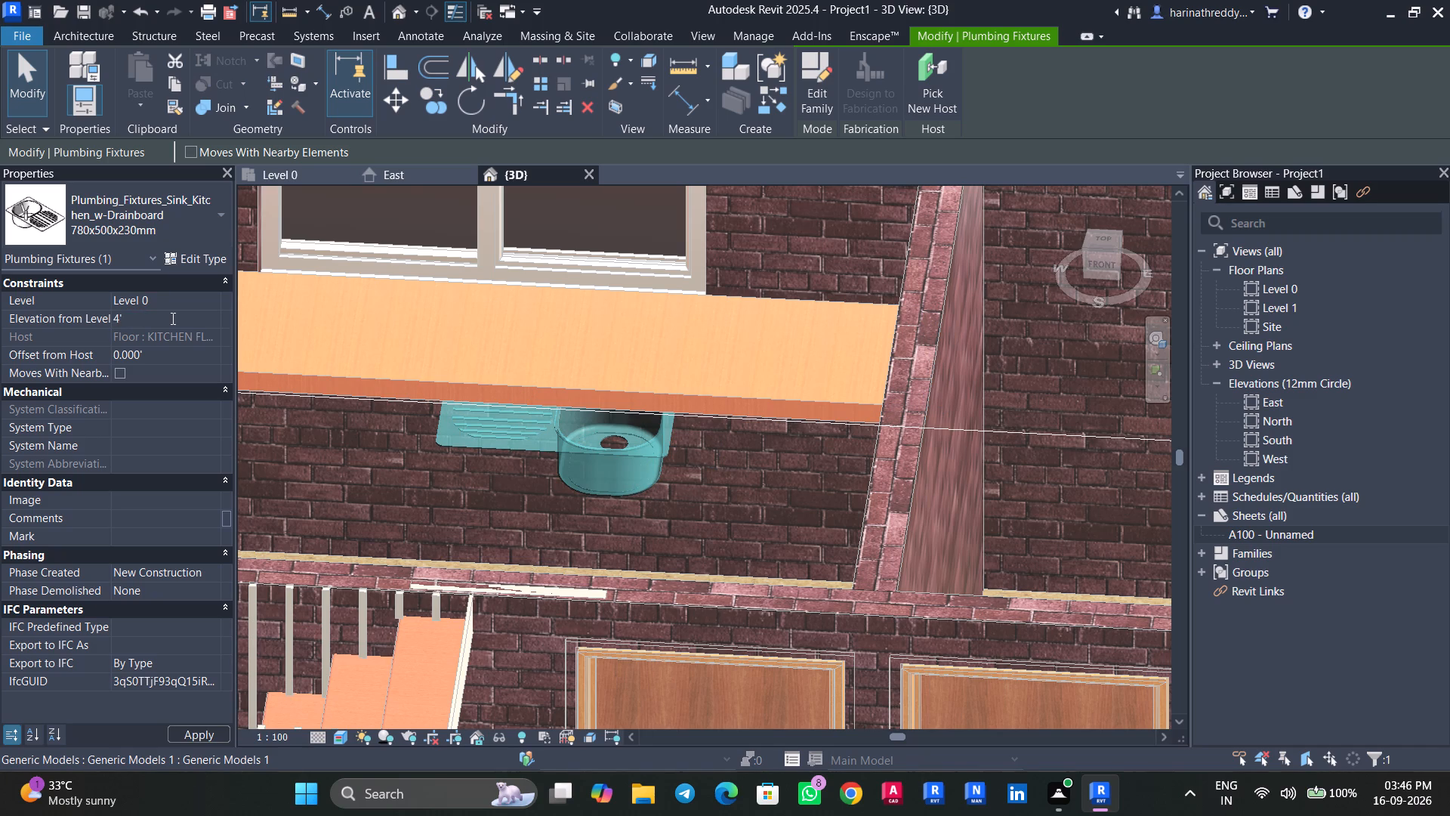
{"action": "key", "text": "Return"}
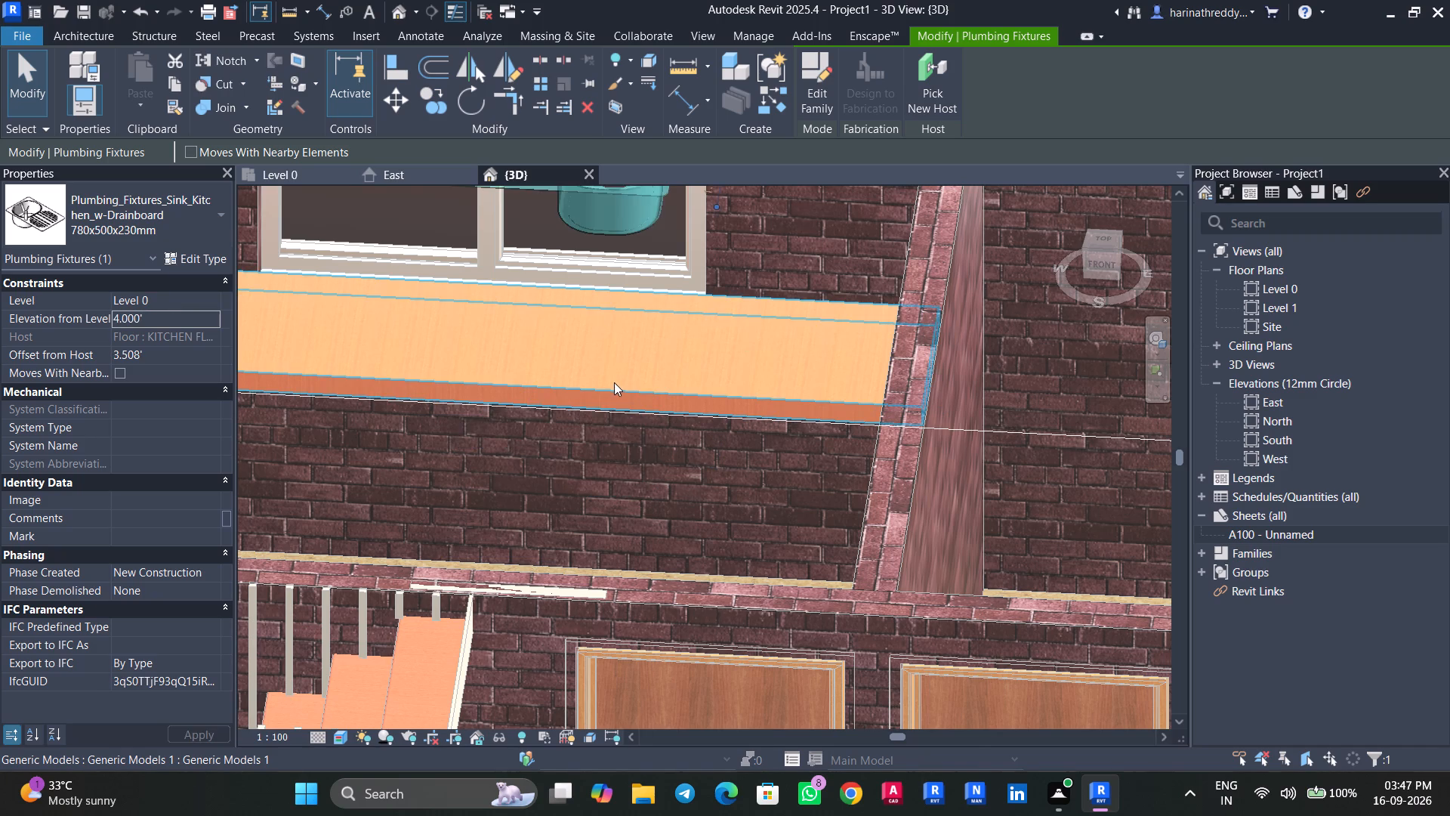
{"action": "scroll", "coordinate": [614, 382], "scroll_direction": "down", "scroll_amount": 7}
{"action": "middle_click_drag", "start_coordinate": [623, 406], "coordinate": [532, 512], "text": "shift"}
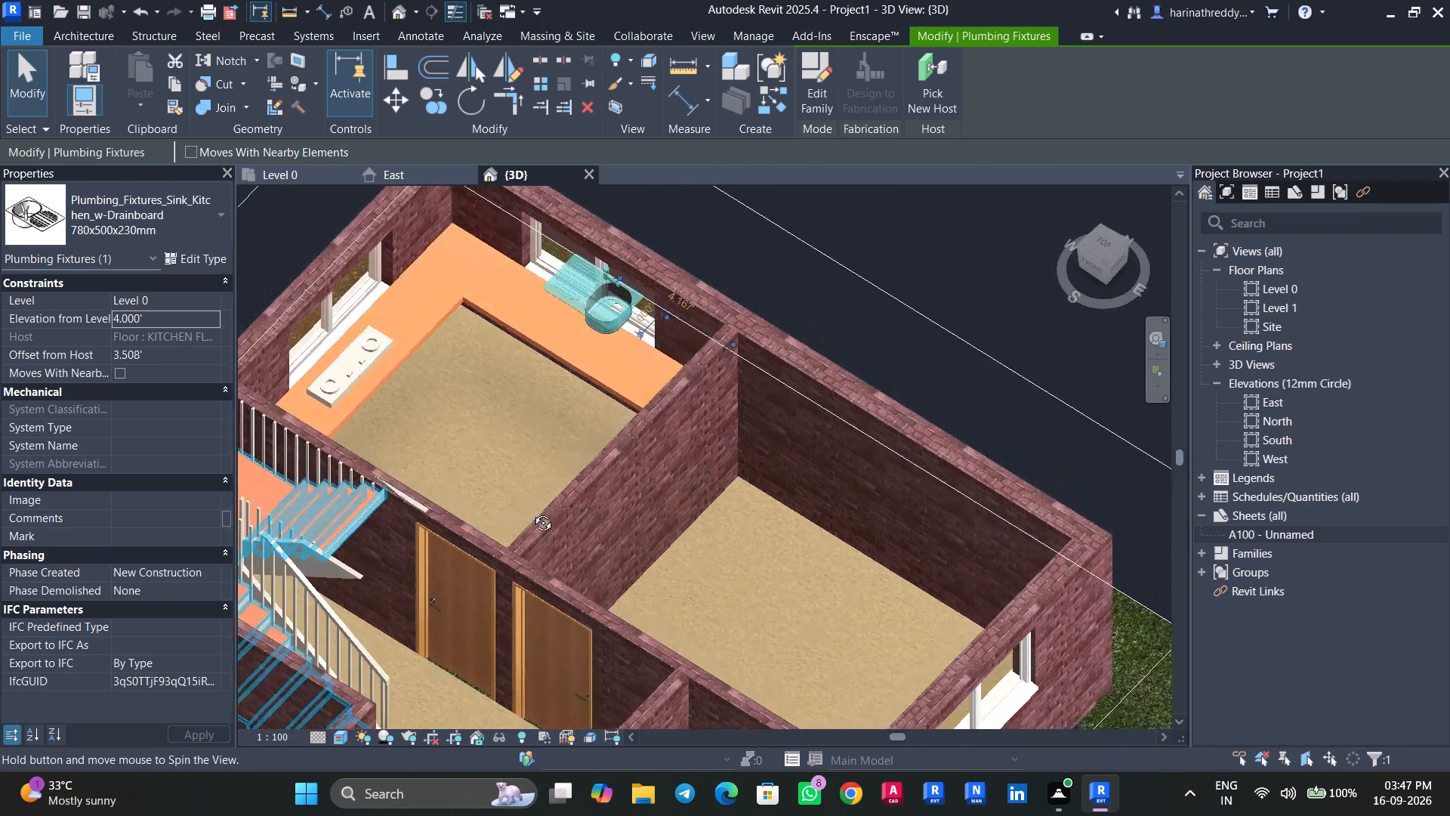
Set the kitchen sink's elevation from Level 0 to 1.5' and check how it sits in the countertop.
{"action": "middle_click_drag", "start_coordinate": [532, 512], "coordinate": [627, 468], "text": "shift"}
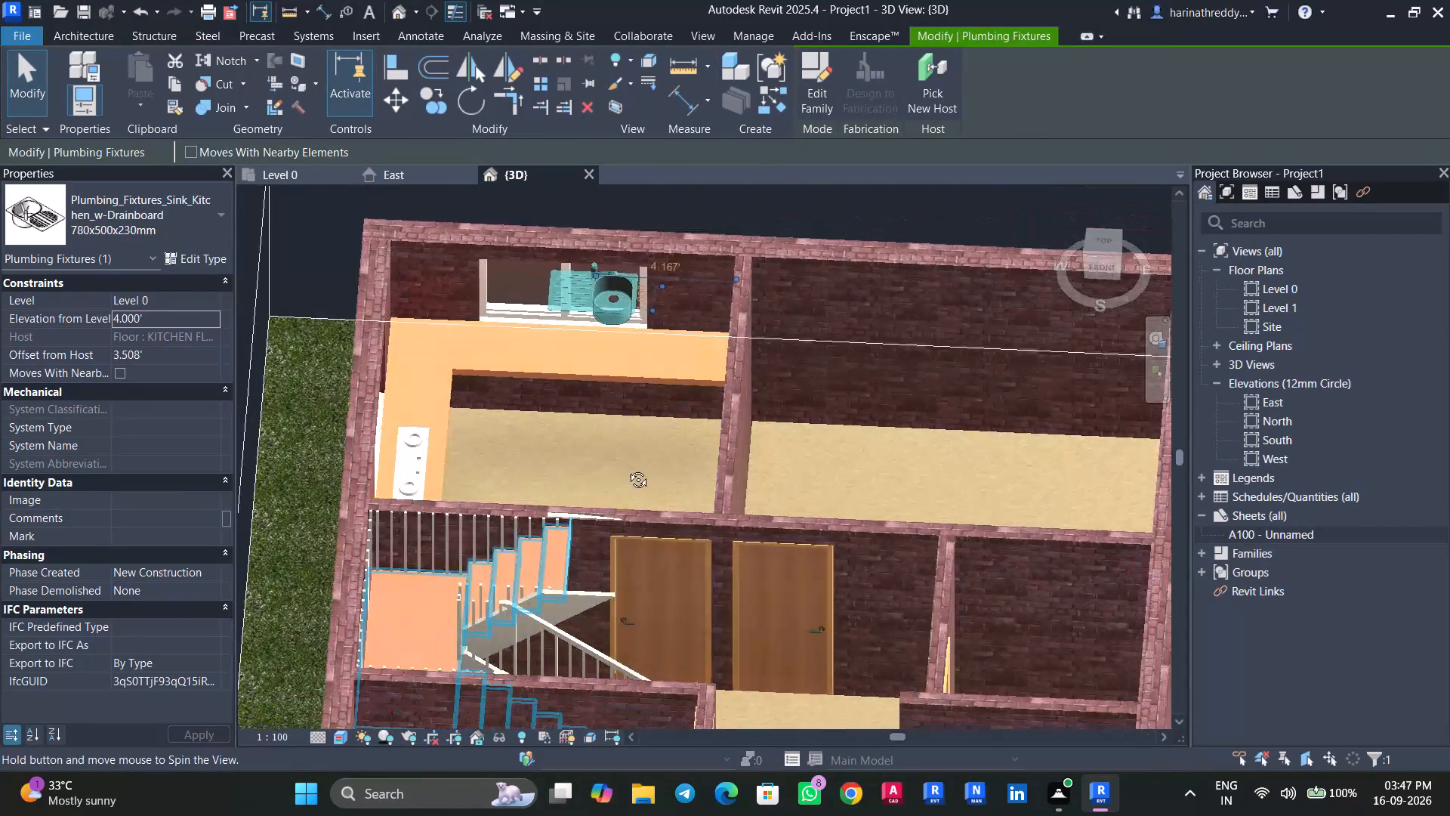
{"action": "middle_click_drag", "start_coordinate": [627, 468], "coordinate": [619, 439], "text": "shift"}
{"action": "left_click", "coordinate": [171, 323]}
{"action": "key", "text": "2"}
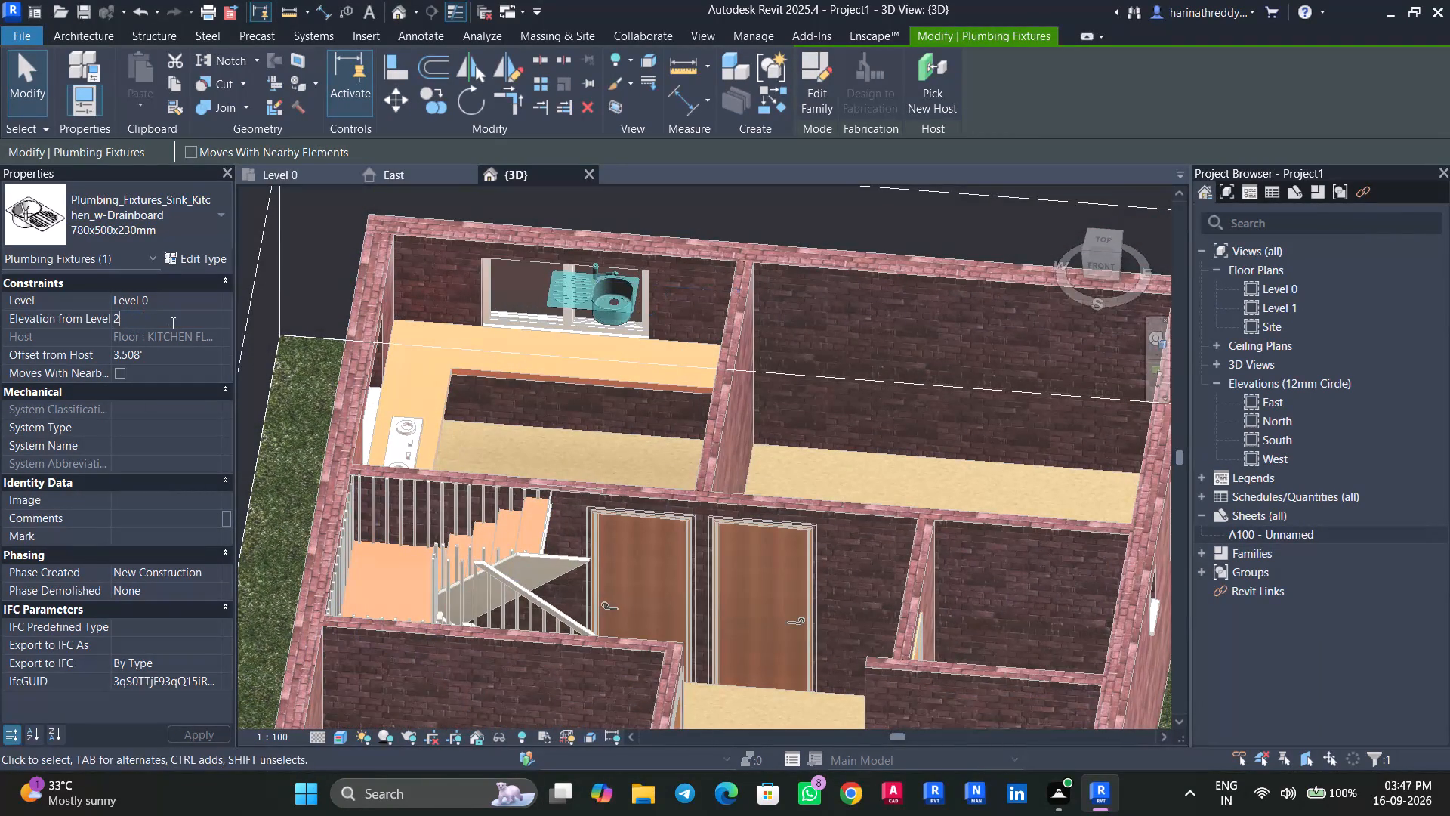
{"action": "key", "text": "BackSpace"}
{"action": "key", "text": "BackSpace"}
{"action": "type", "text": "1.5'"}
{"action": "key", "text": "Return"}
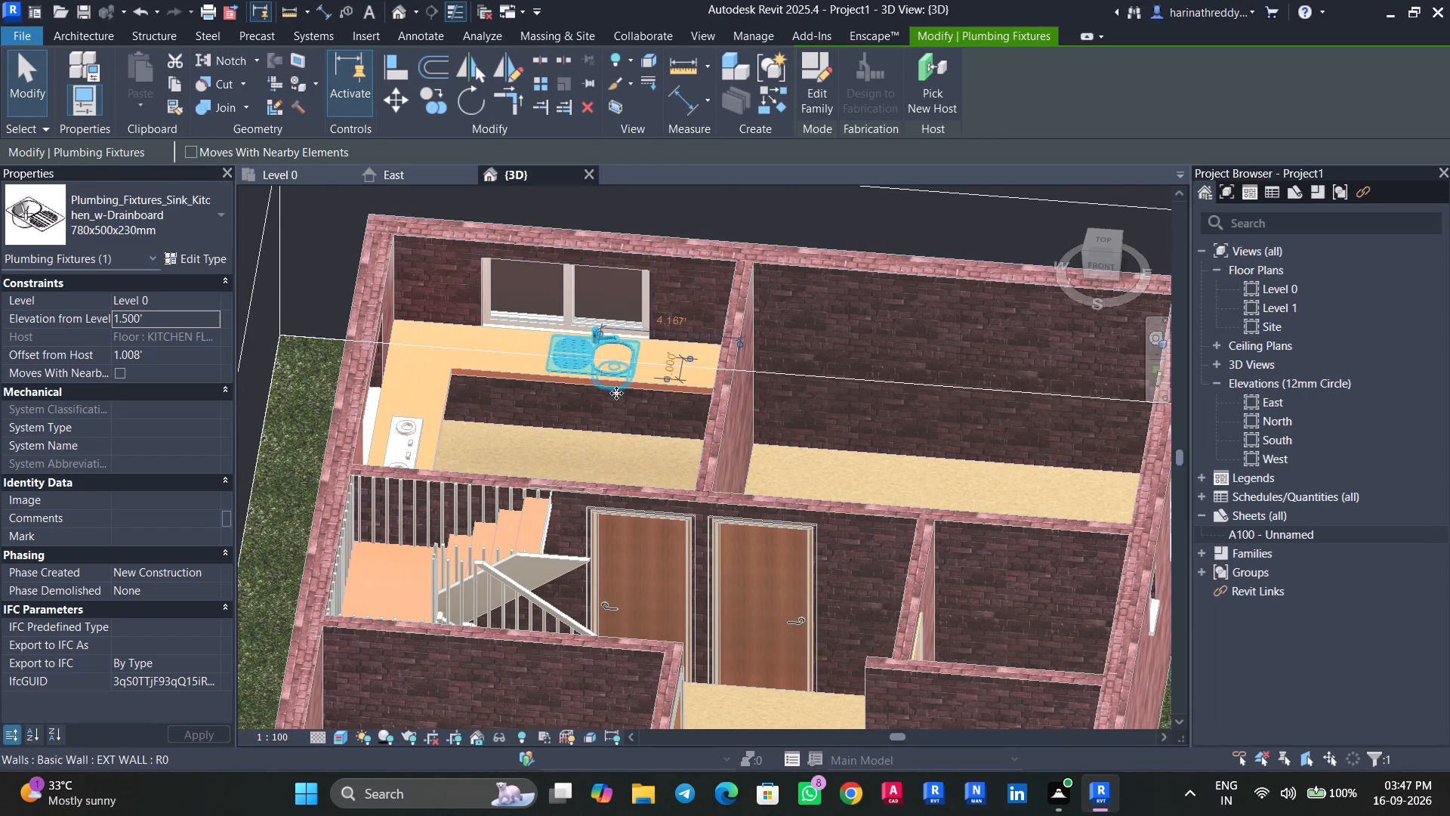
{"action": "scroll", "coordinate": [616, 391], "scroll_direction": "up", "scroll_amount": 5}
{"action": "key", "text": "Escape"}
{"action": "key", "text": "Escape"}
{"action": "scroll", "coordinate": [673, 363], "scroll_direction": "up", "scroll_amount": 4}
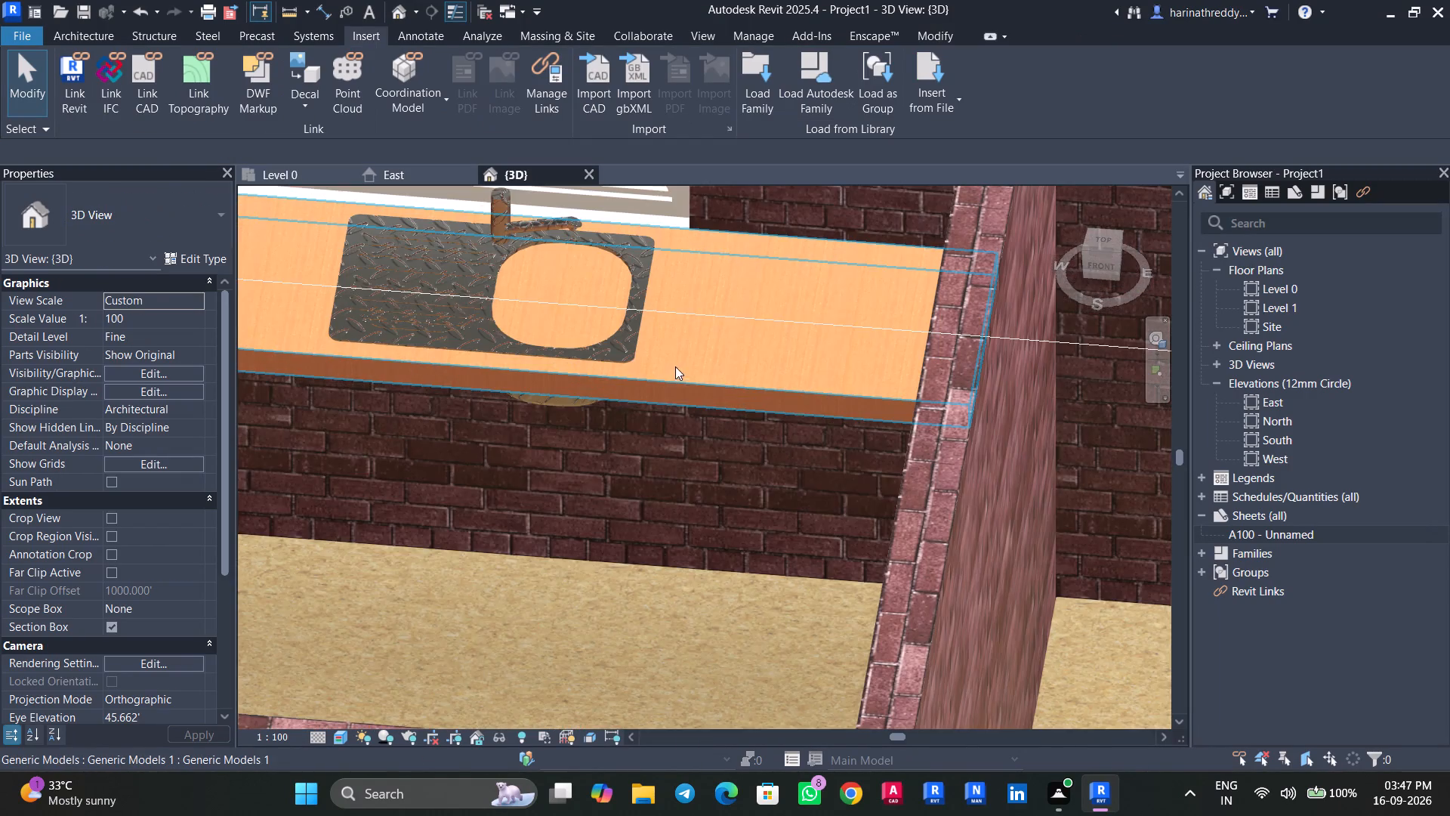
{"action": "left_click", "coordinate": [680, 392]}
{"action": "key", "text": "Escape"}
From the Level 0 plan, start an in-place model in the Generic Models category.
{"action": "left_click", "coordinate": [275, 167]}
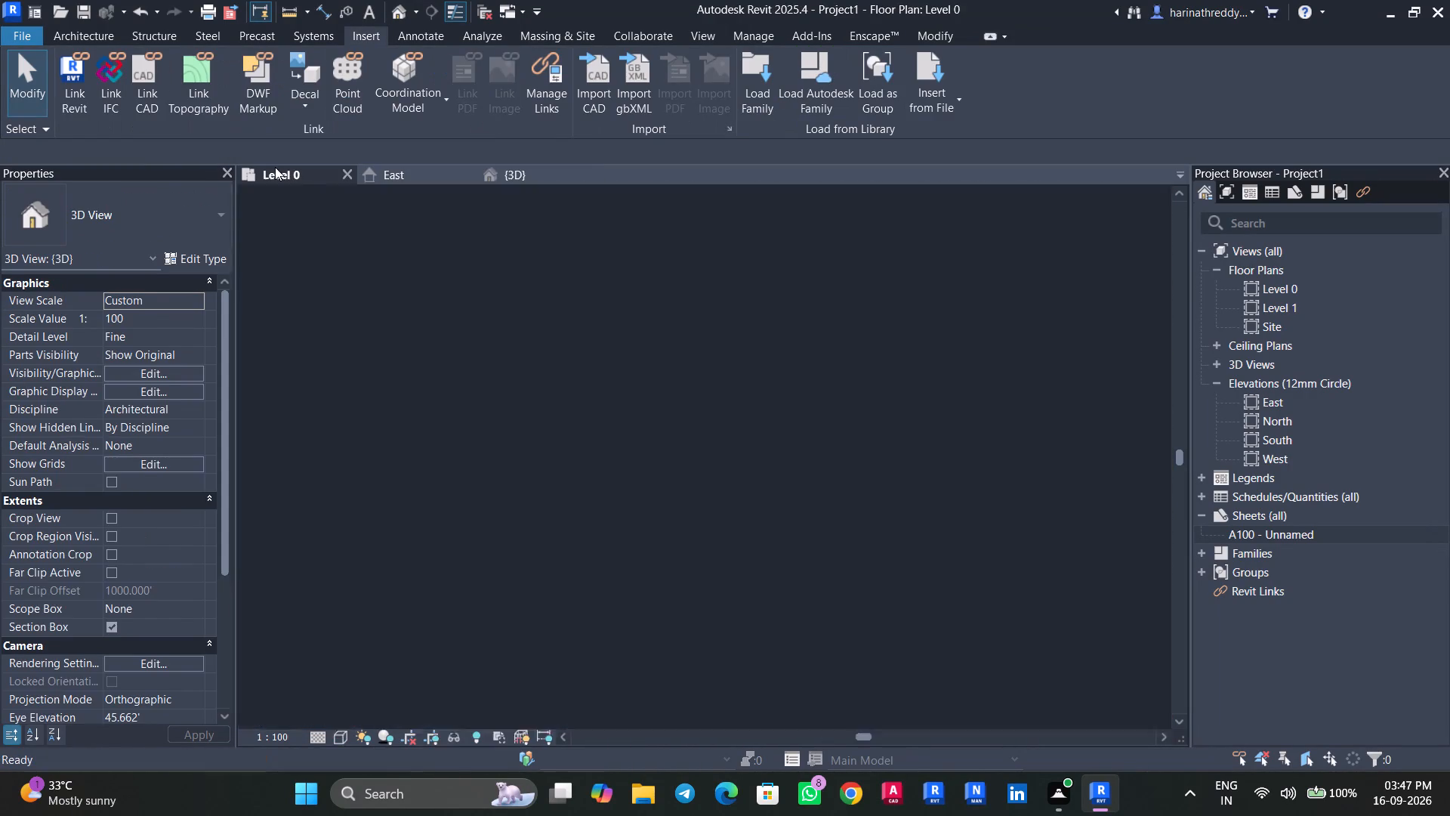
{"action": "left_click", "coordinate": [796, 320]}
{"action": "key", "text": "Escape"}
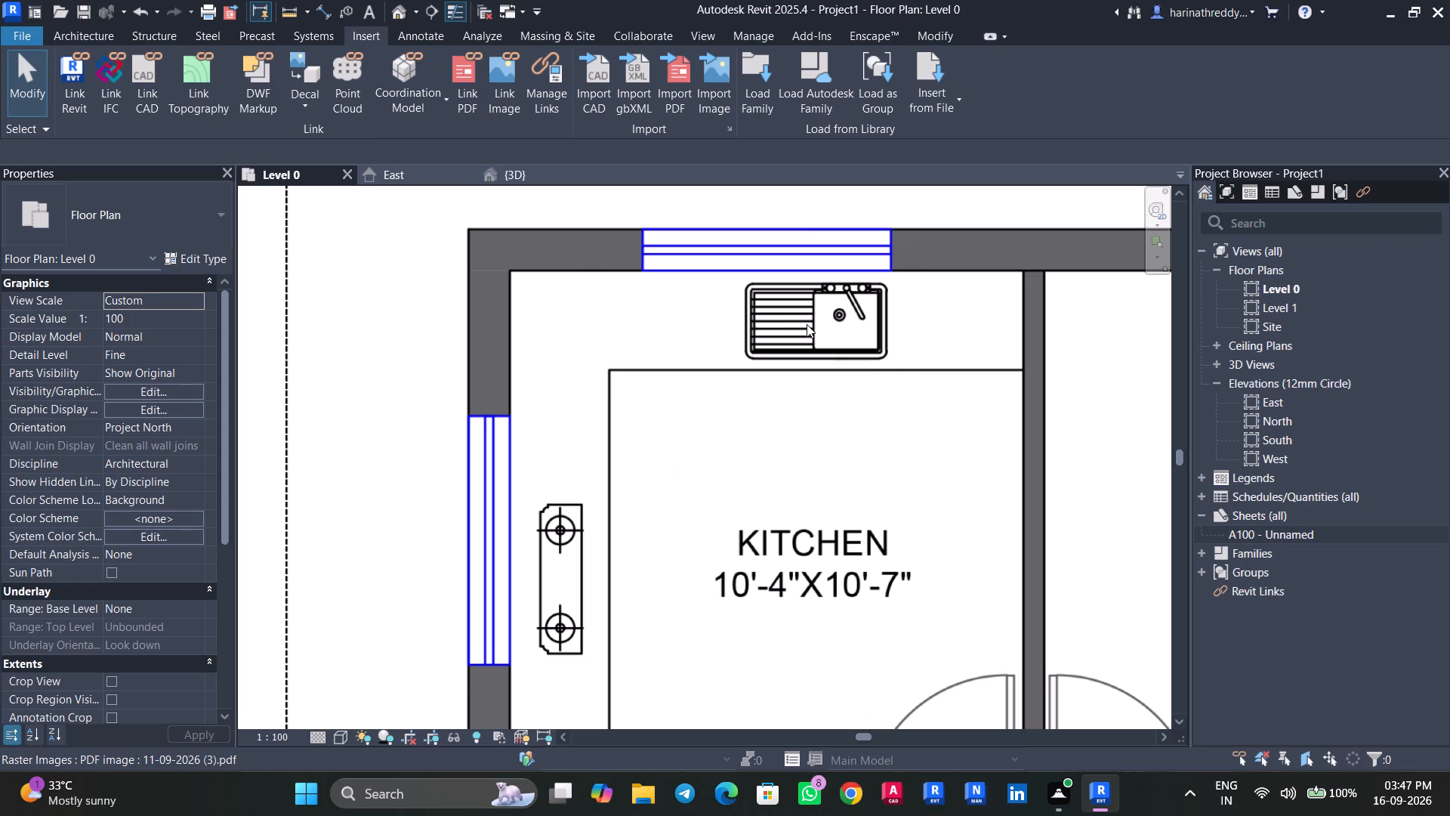
{"action": "key", "text": "Tab"}
{"action": "left_click", "coordinate": [807, 324]}
{"action": "scroll", "coordinate": [825, 331], "scroll_direction": "up", "scroll_amount": 3}
{"action": "scroll", "coordinate": [825, 331], "scroll_direction": "down", "scroll_amount": 1}
{"action": "scroll", "coordinate": [825, 331], "scroll_direction": "up", "scroll_amount": 1}
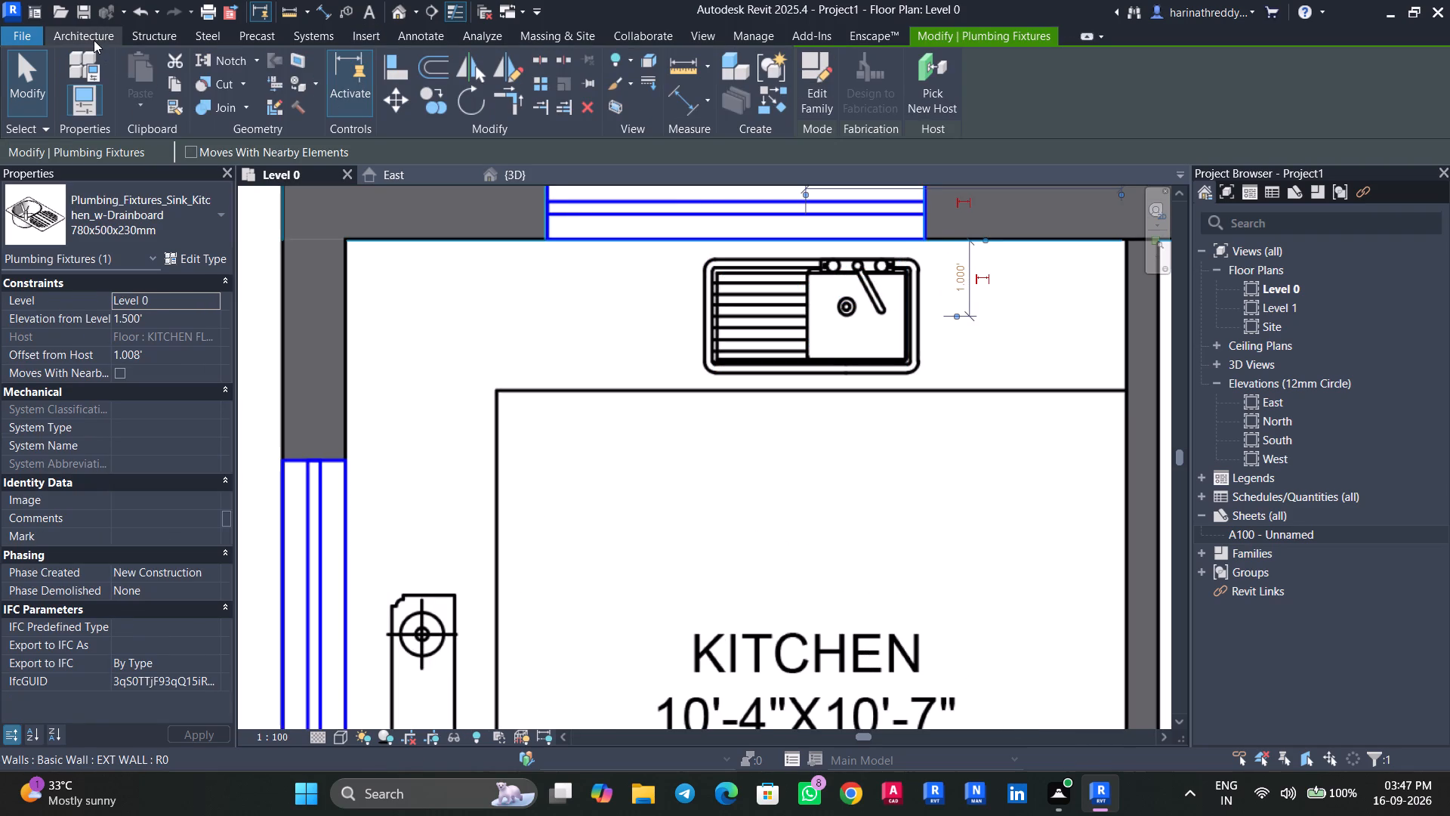
{"action": "left_click", "coordinate": [94, 40]}
{"action": "left_click", "coordinate": [225, 112]}
{"action": "left_click", "coordinate": [281, 178]}
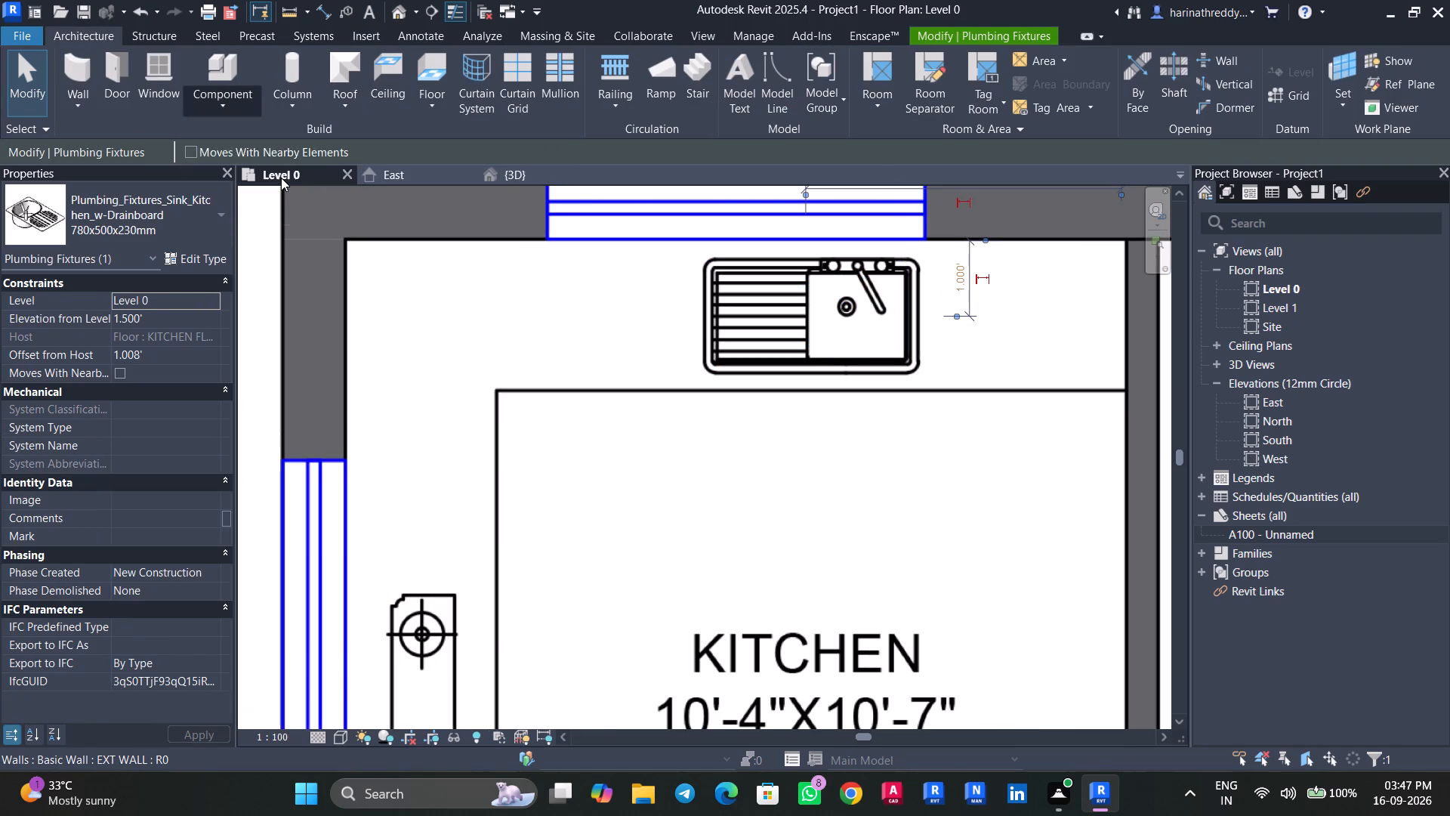
{"action": "left_click", "coordinate": [639, 340]}
{"action": "key", "text": "g"}
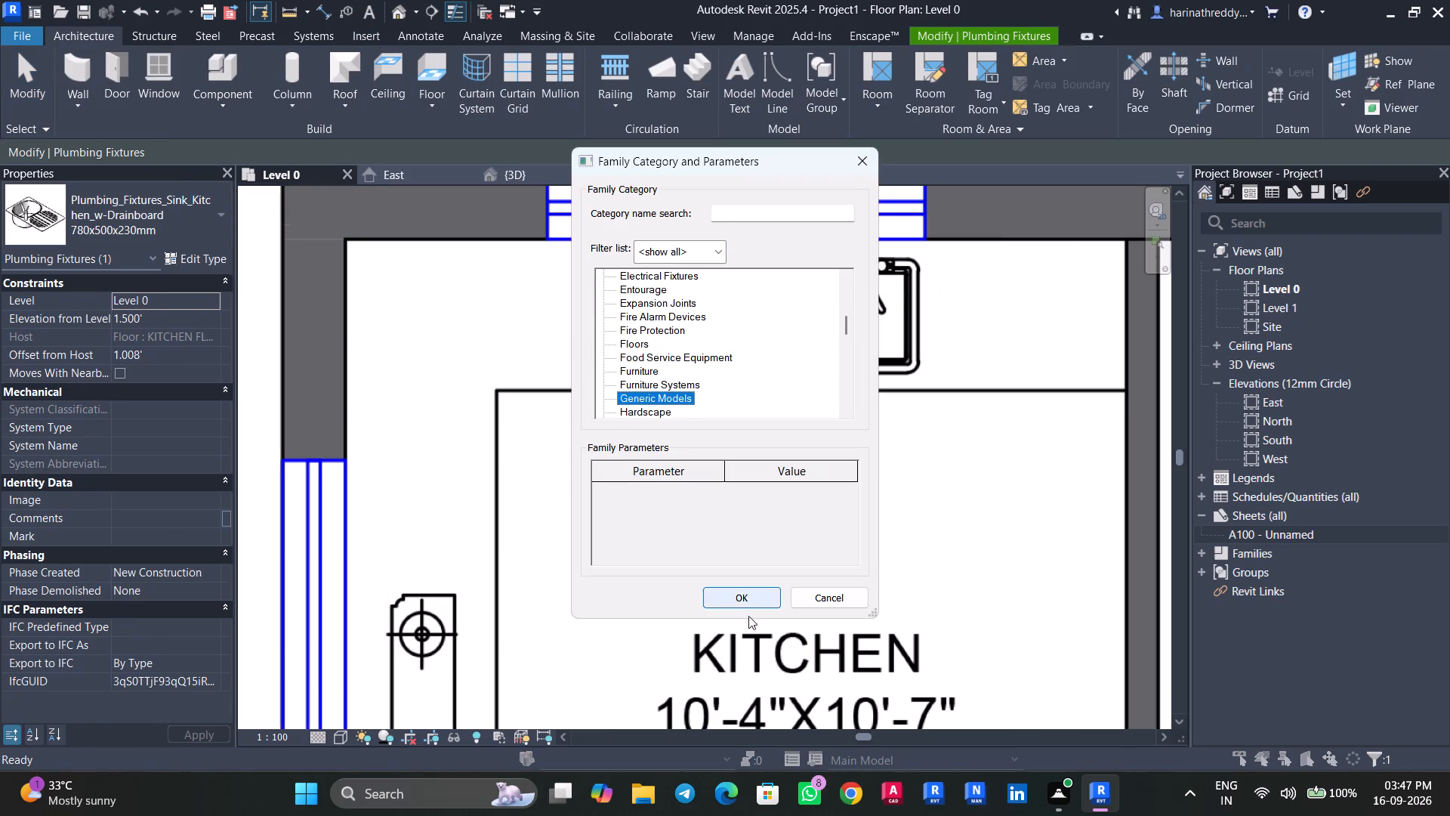
{"action": "left_click", "coordinate": [737, 596]}
{"action": "left_click", "coordinate": [791, 440]}
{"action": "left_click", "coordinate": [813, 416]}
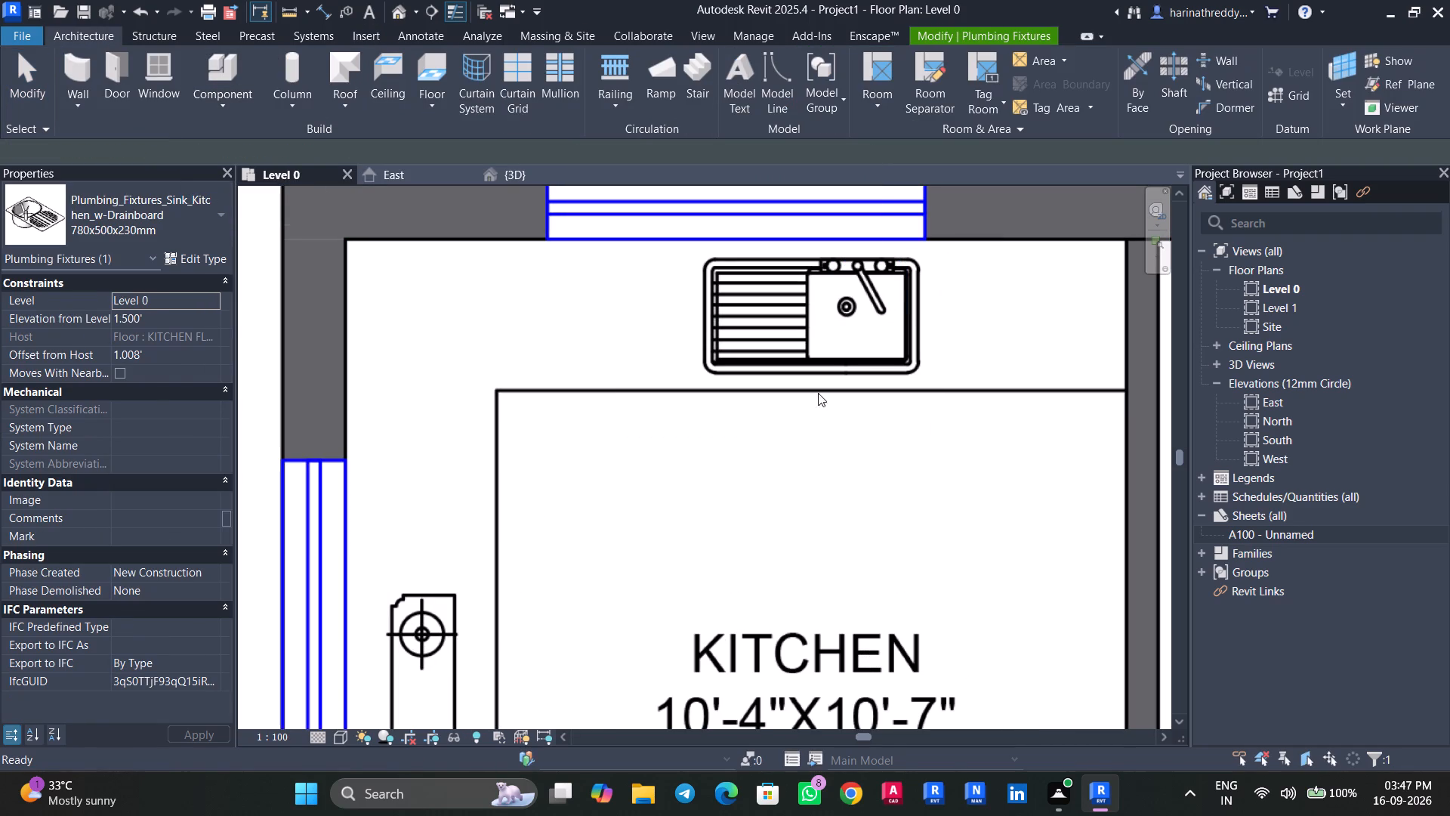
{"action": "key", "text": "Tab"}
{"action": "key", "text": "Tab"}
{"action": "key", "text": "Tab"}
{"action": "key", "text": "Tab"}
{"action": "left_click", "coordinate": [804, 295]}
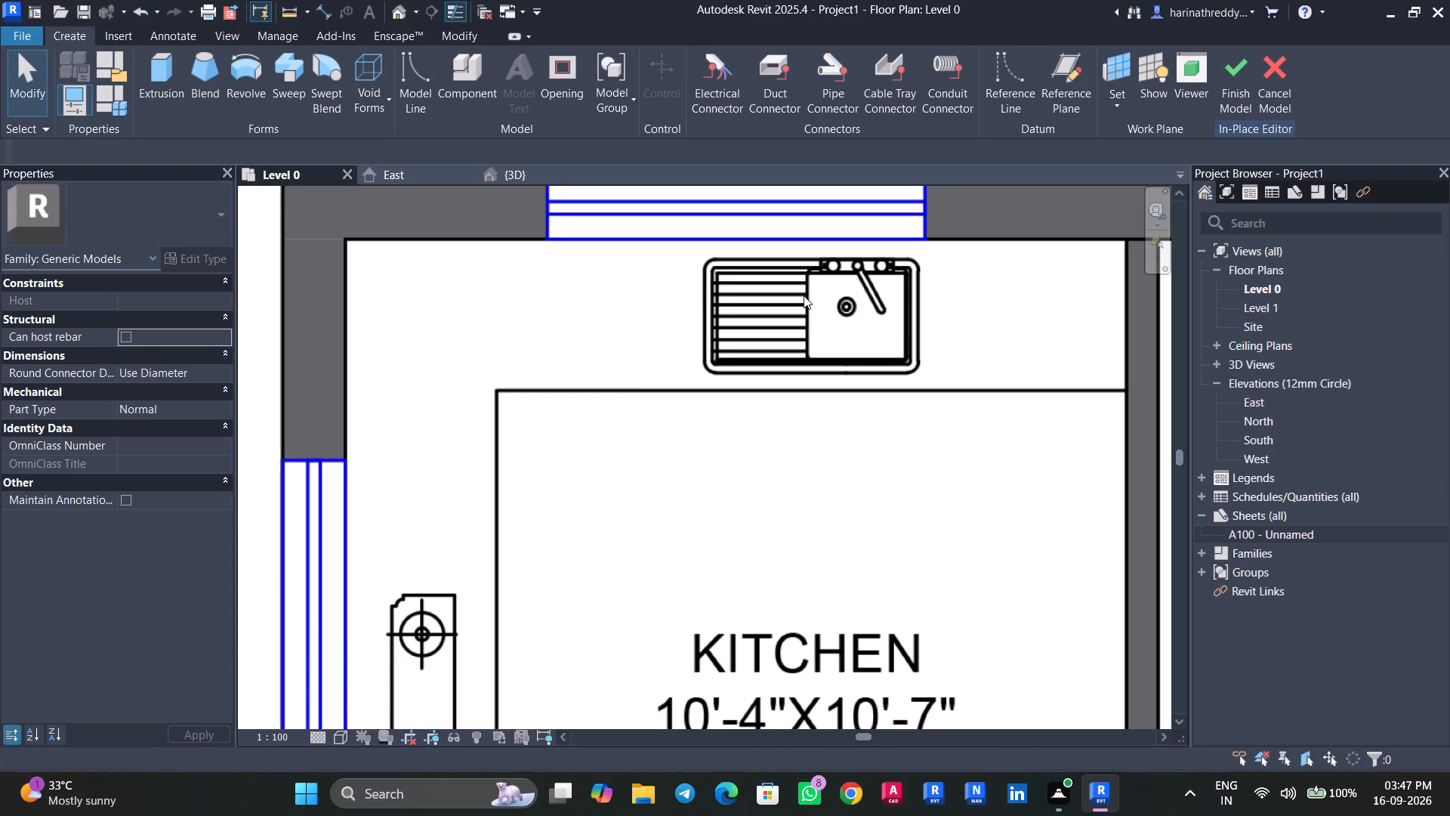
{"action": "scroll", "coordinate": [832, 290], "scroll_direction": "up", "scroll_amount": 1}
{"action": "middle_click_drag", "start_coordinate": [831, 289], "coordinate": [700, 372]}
In the 3D view, create a void extrusion from a circle of about 0.5' radius sketched over the kitchen sink's bowl.
{"action": "left_click", "coordinate": [541, 175]}
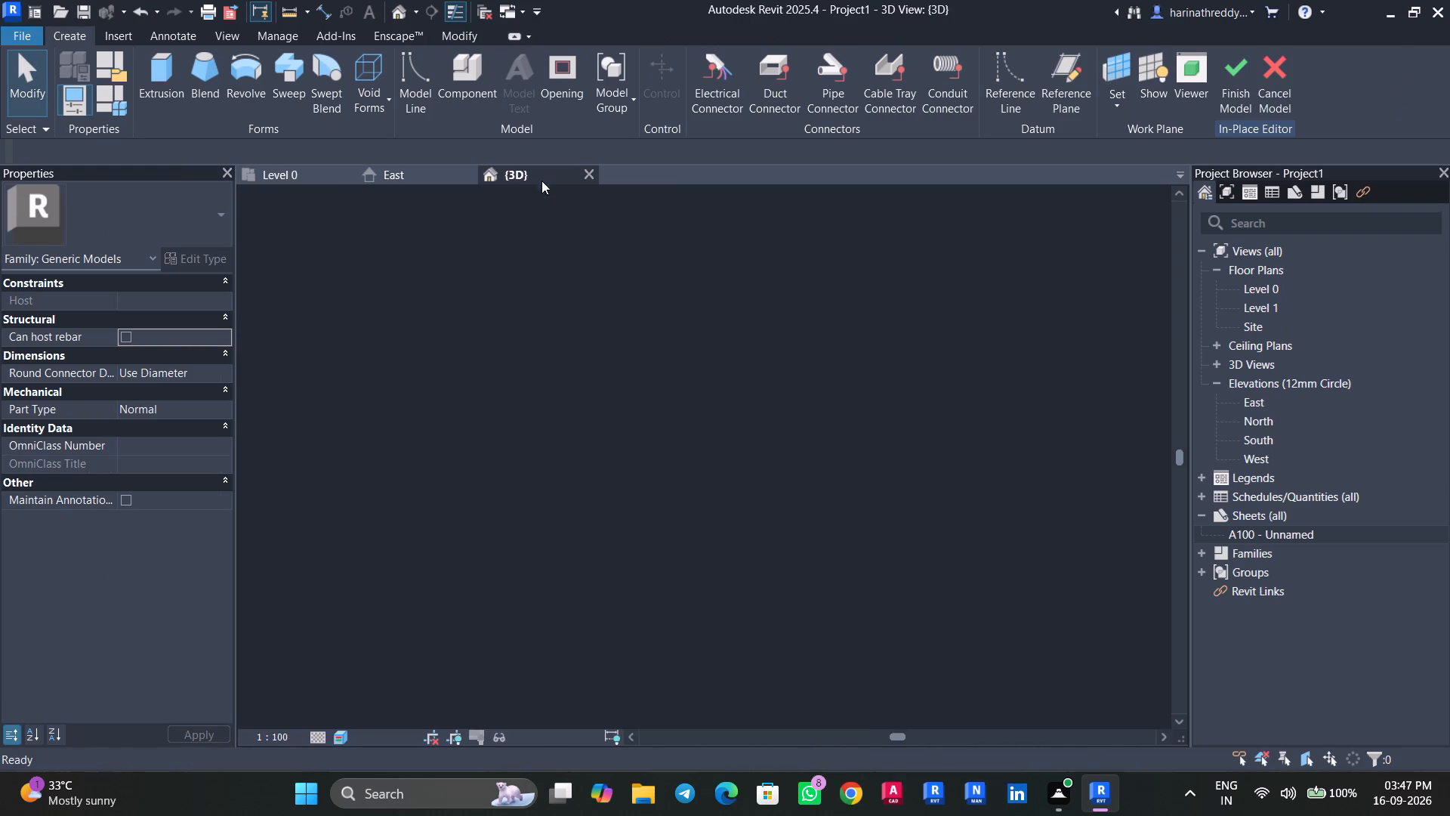
{"action": "left_click", "coordinate": [366, 110]}
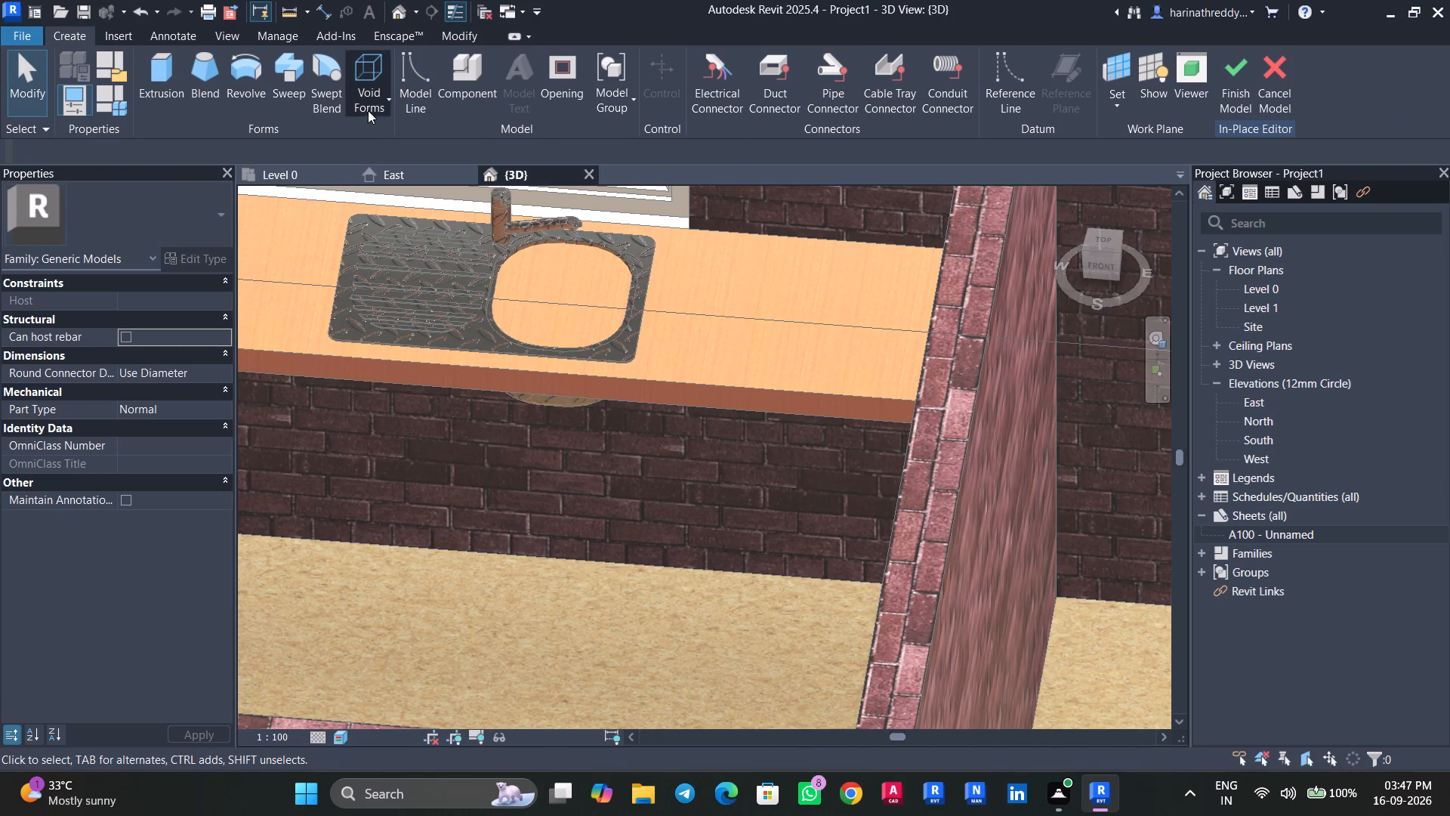
{"action": "left_click", "coordinate": [393, 145]}
{"action": "left_click", "coordinate": [757, 63]}
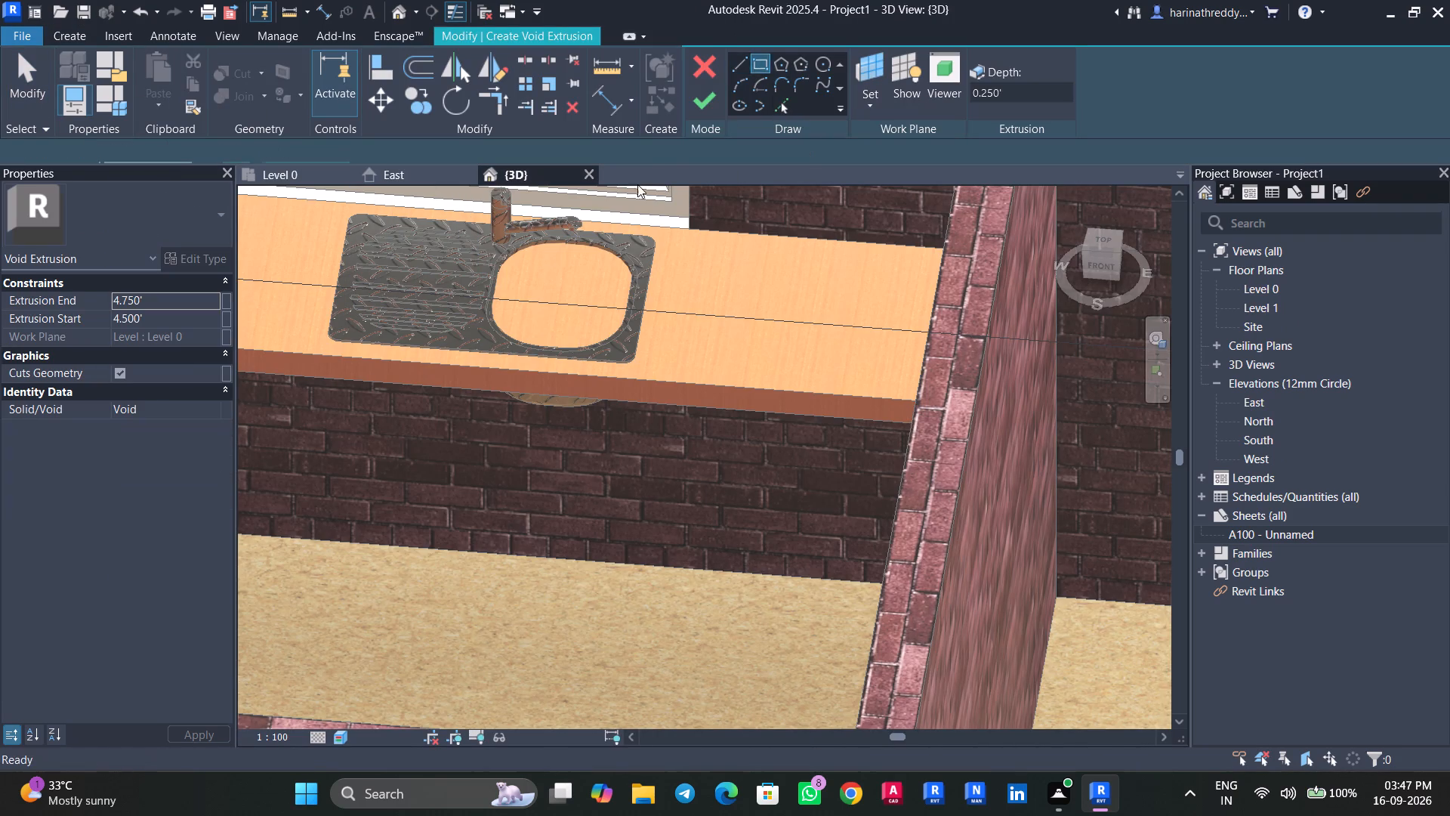
{"action": "left_click", "coordinate": [517, 247]}
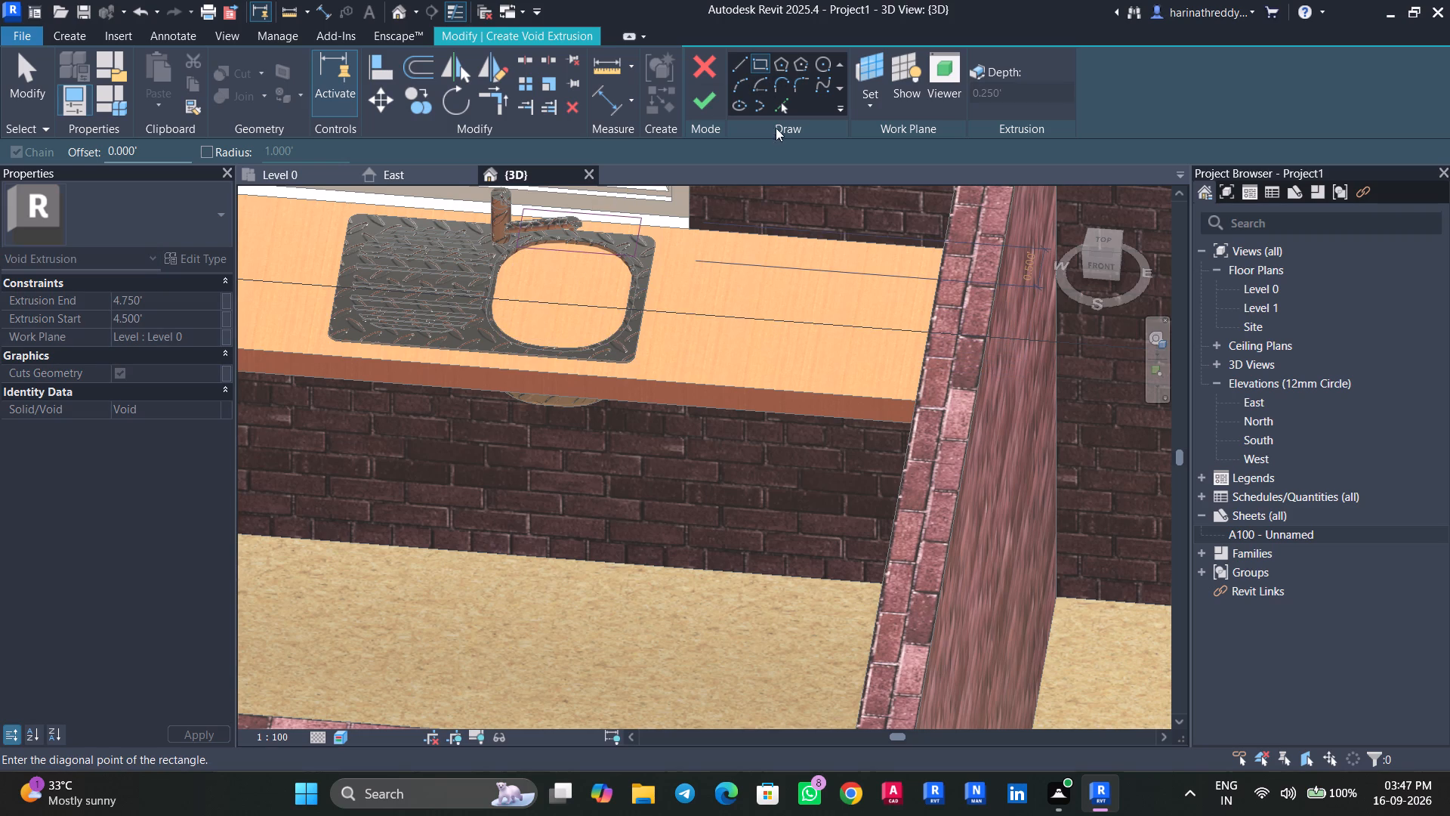
{"action": "left_click", "coordinate": [736, 100]}
{"action": "left_click", "coordinate": [559, 293]}
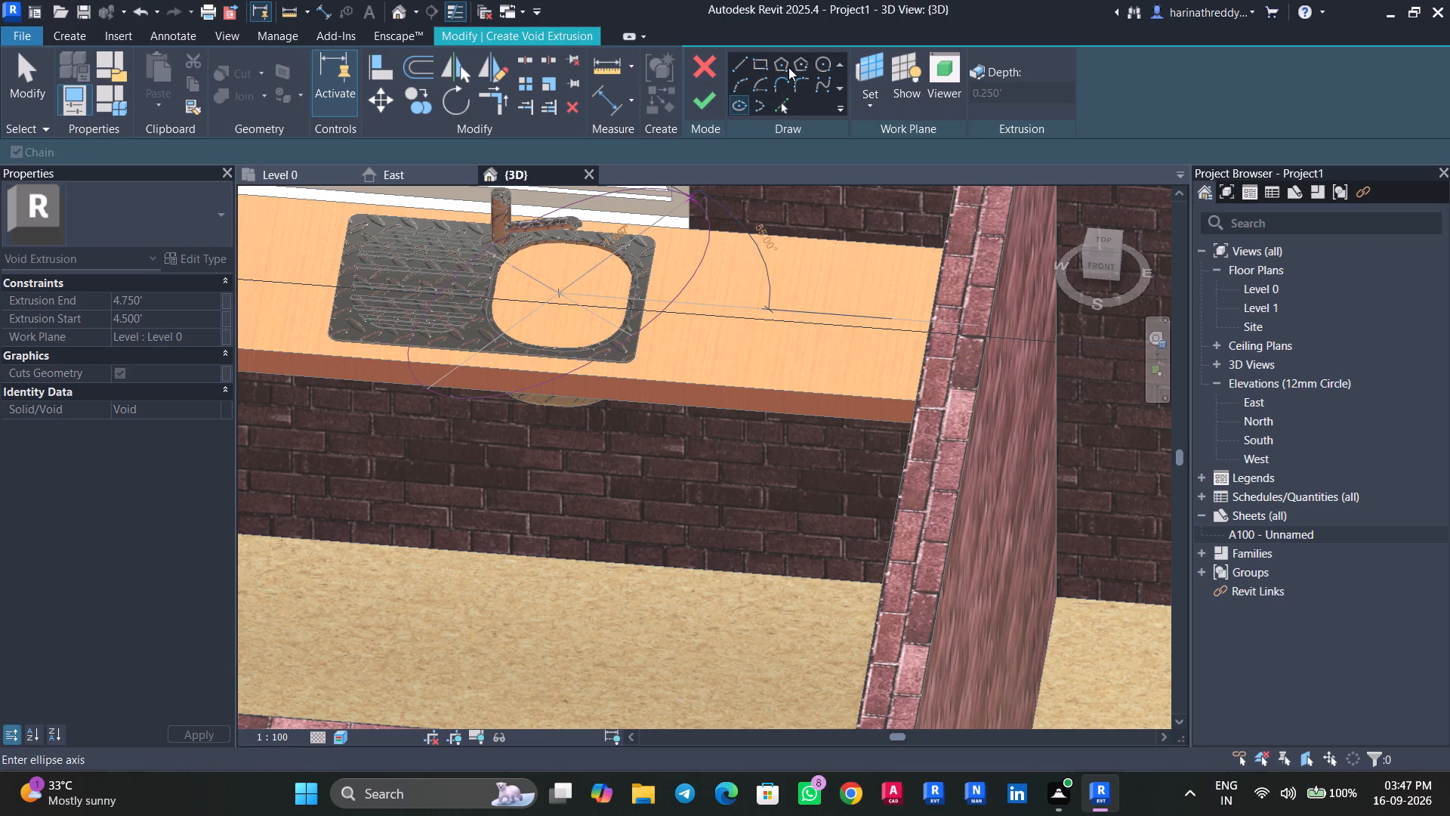
{"action": "left_click", "coordinate": [822, 63]}
{"action": "left_click", "coordinate": [557, 288]}
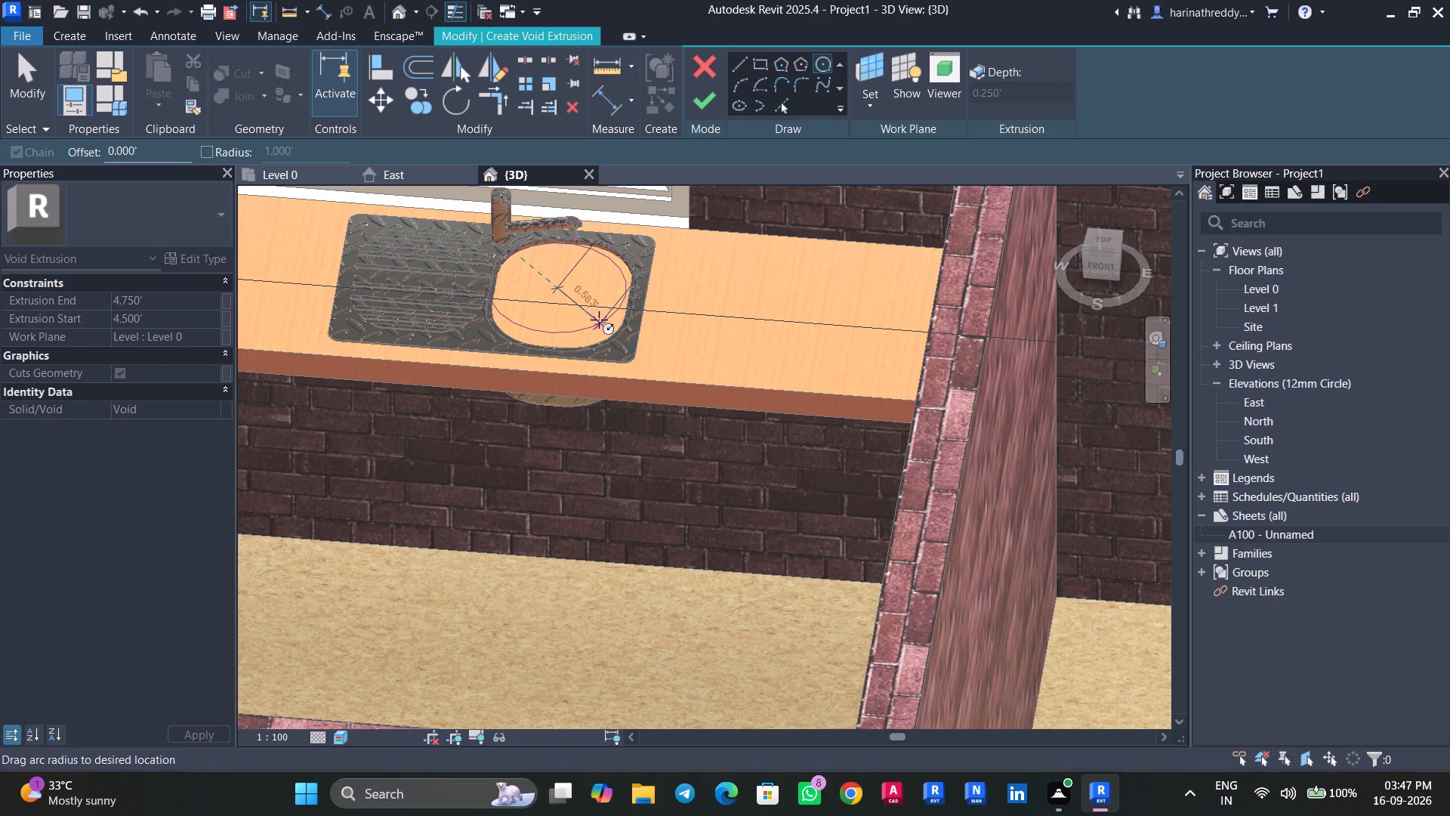
{"action": "left_click", "coordinate": [599, 320]}
{"action": "left_click", "coordinate": [708, 103]}
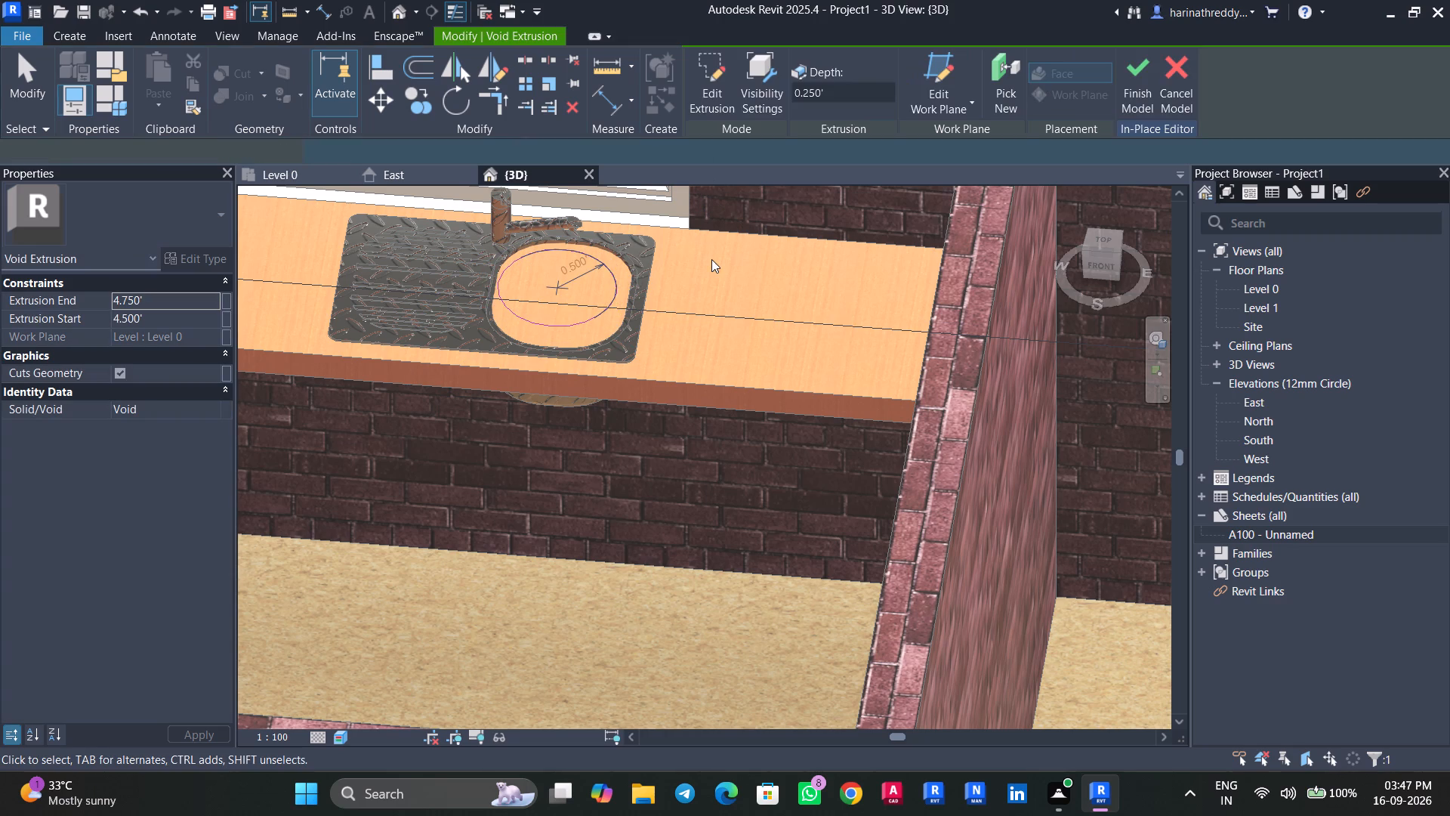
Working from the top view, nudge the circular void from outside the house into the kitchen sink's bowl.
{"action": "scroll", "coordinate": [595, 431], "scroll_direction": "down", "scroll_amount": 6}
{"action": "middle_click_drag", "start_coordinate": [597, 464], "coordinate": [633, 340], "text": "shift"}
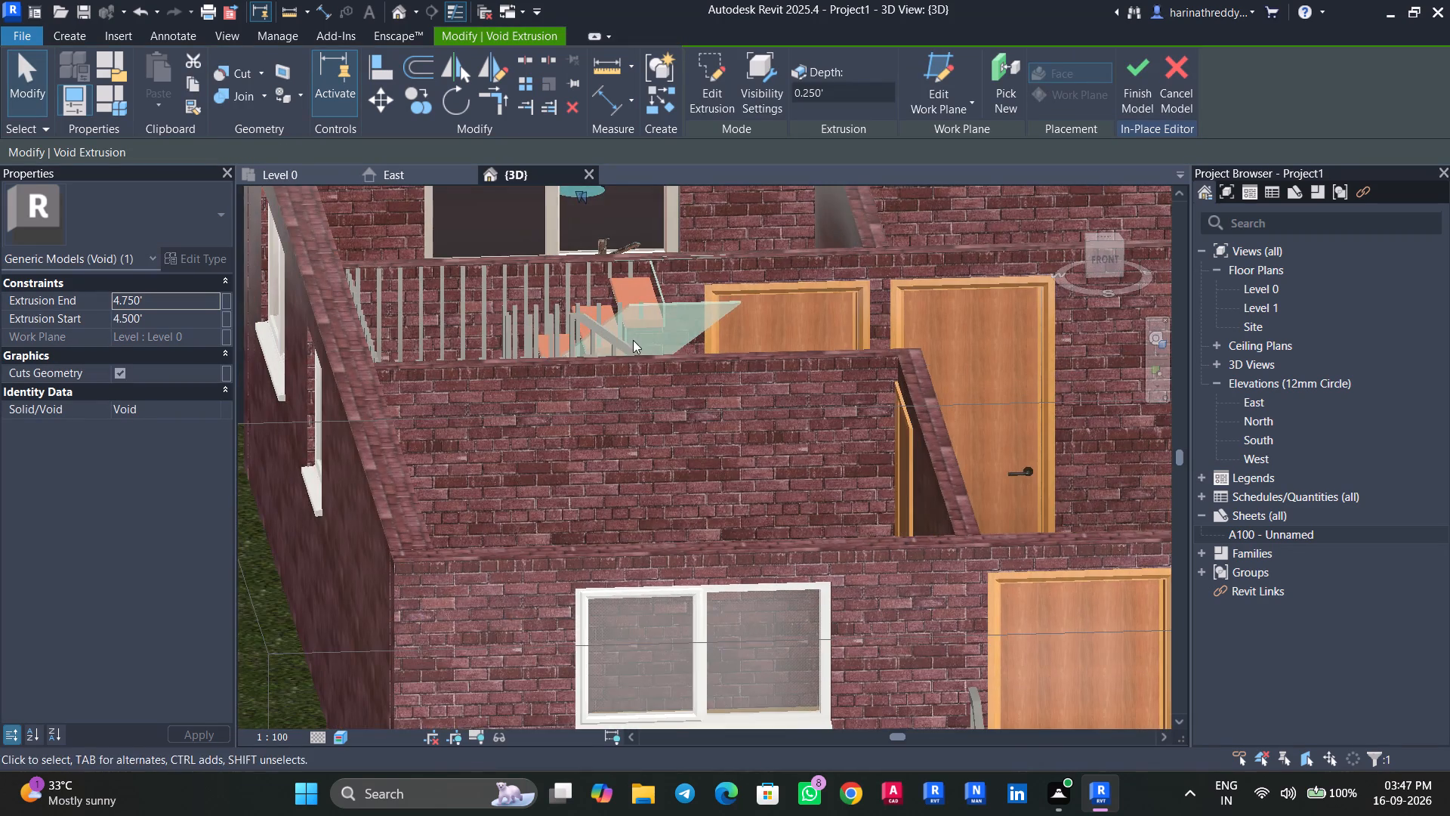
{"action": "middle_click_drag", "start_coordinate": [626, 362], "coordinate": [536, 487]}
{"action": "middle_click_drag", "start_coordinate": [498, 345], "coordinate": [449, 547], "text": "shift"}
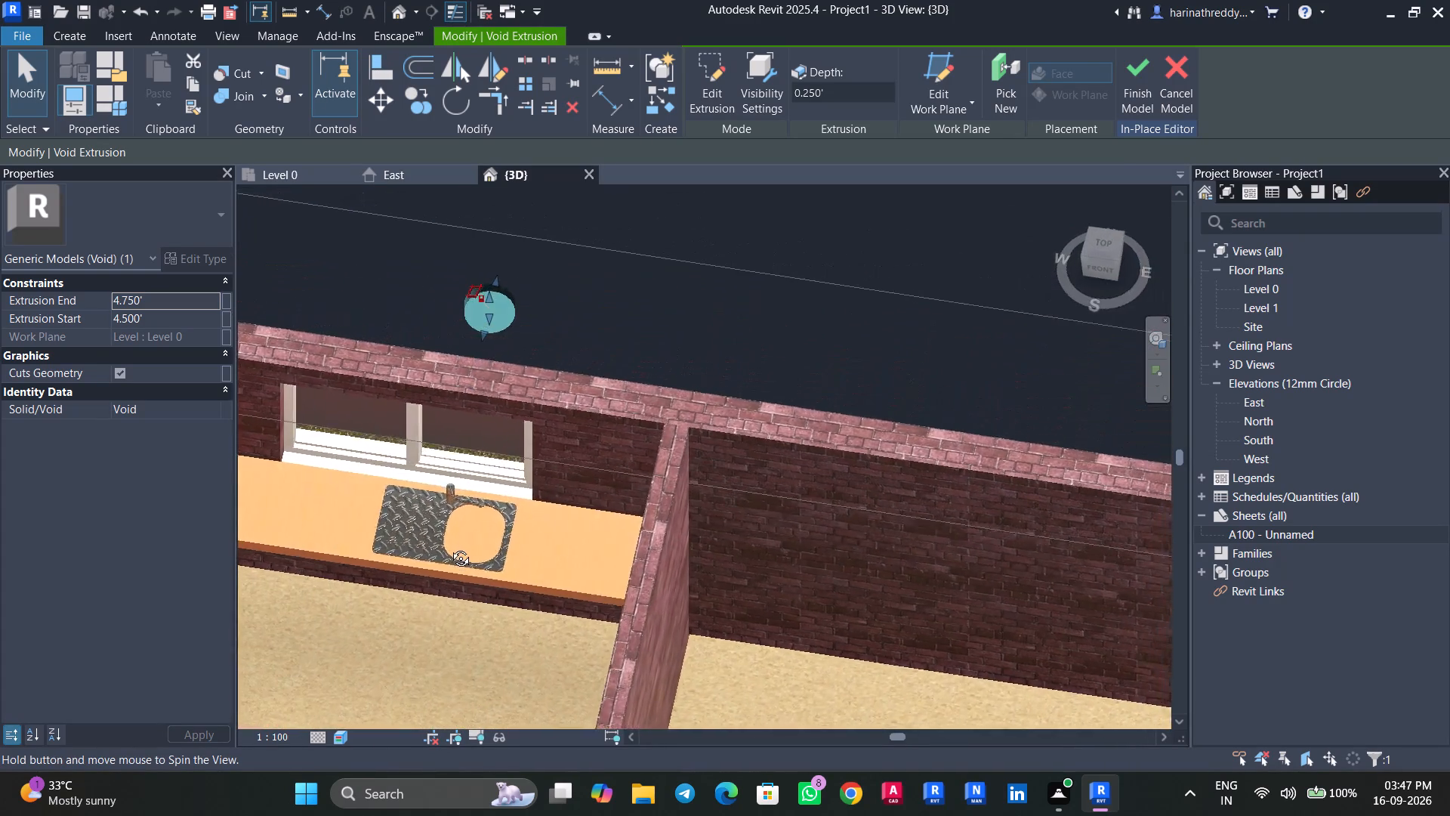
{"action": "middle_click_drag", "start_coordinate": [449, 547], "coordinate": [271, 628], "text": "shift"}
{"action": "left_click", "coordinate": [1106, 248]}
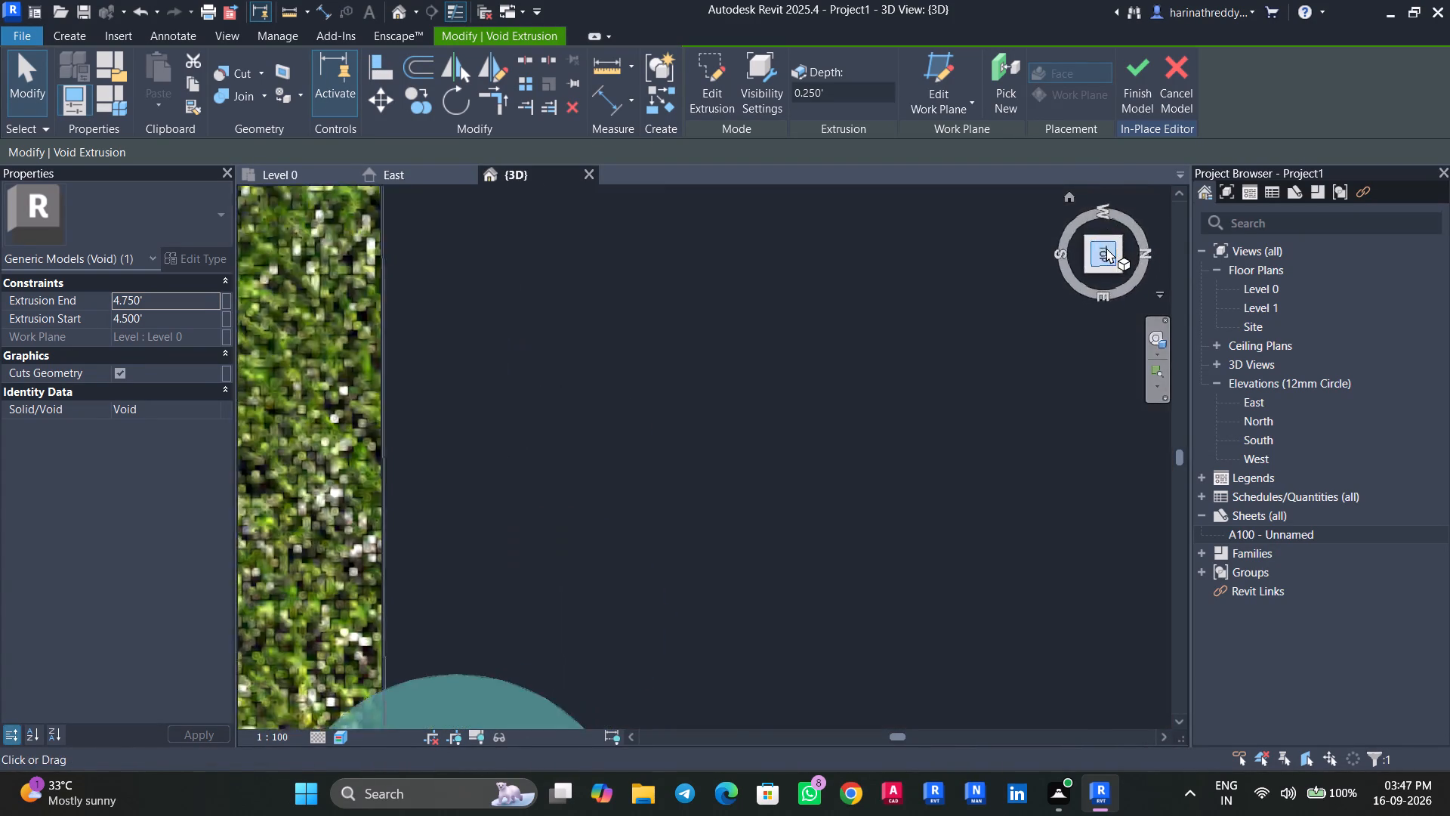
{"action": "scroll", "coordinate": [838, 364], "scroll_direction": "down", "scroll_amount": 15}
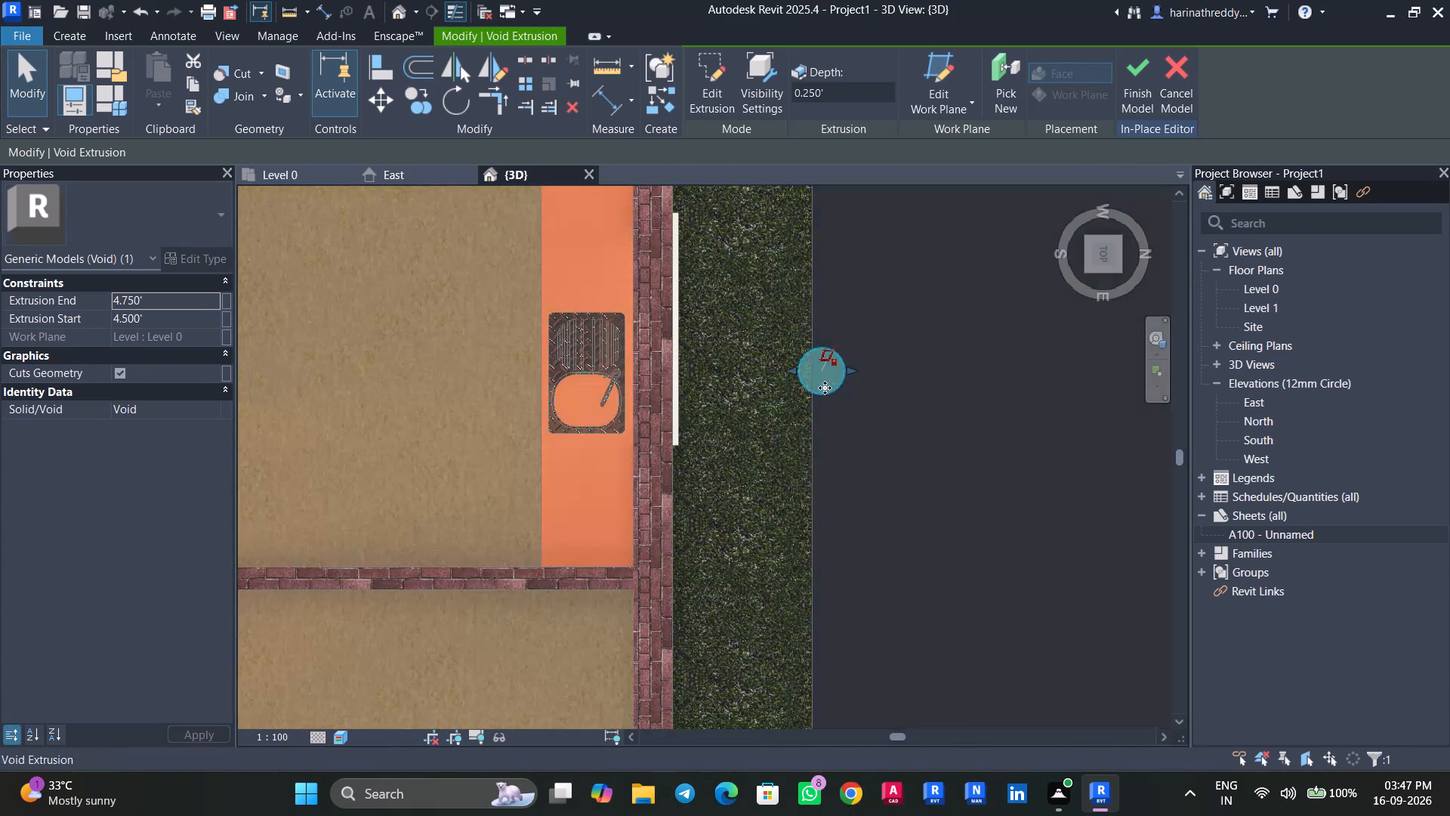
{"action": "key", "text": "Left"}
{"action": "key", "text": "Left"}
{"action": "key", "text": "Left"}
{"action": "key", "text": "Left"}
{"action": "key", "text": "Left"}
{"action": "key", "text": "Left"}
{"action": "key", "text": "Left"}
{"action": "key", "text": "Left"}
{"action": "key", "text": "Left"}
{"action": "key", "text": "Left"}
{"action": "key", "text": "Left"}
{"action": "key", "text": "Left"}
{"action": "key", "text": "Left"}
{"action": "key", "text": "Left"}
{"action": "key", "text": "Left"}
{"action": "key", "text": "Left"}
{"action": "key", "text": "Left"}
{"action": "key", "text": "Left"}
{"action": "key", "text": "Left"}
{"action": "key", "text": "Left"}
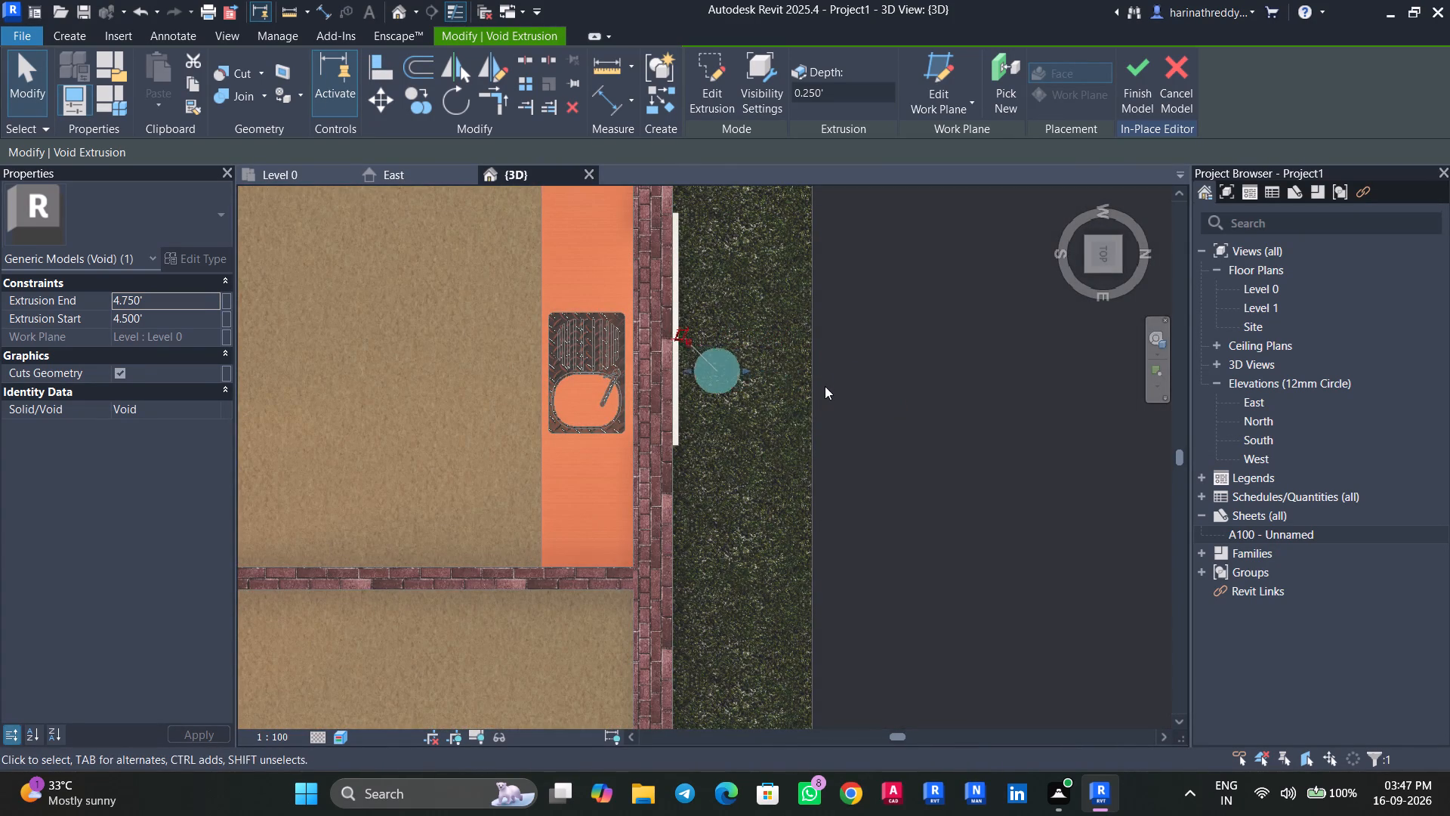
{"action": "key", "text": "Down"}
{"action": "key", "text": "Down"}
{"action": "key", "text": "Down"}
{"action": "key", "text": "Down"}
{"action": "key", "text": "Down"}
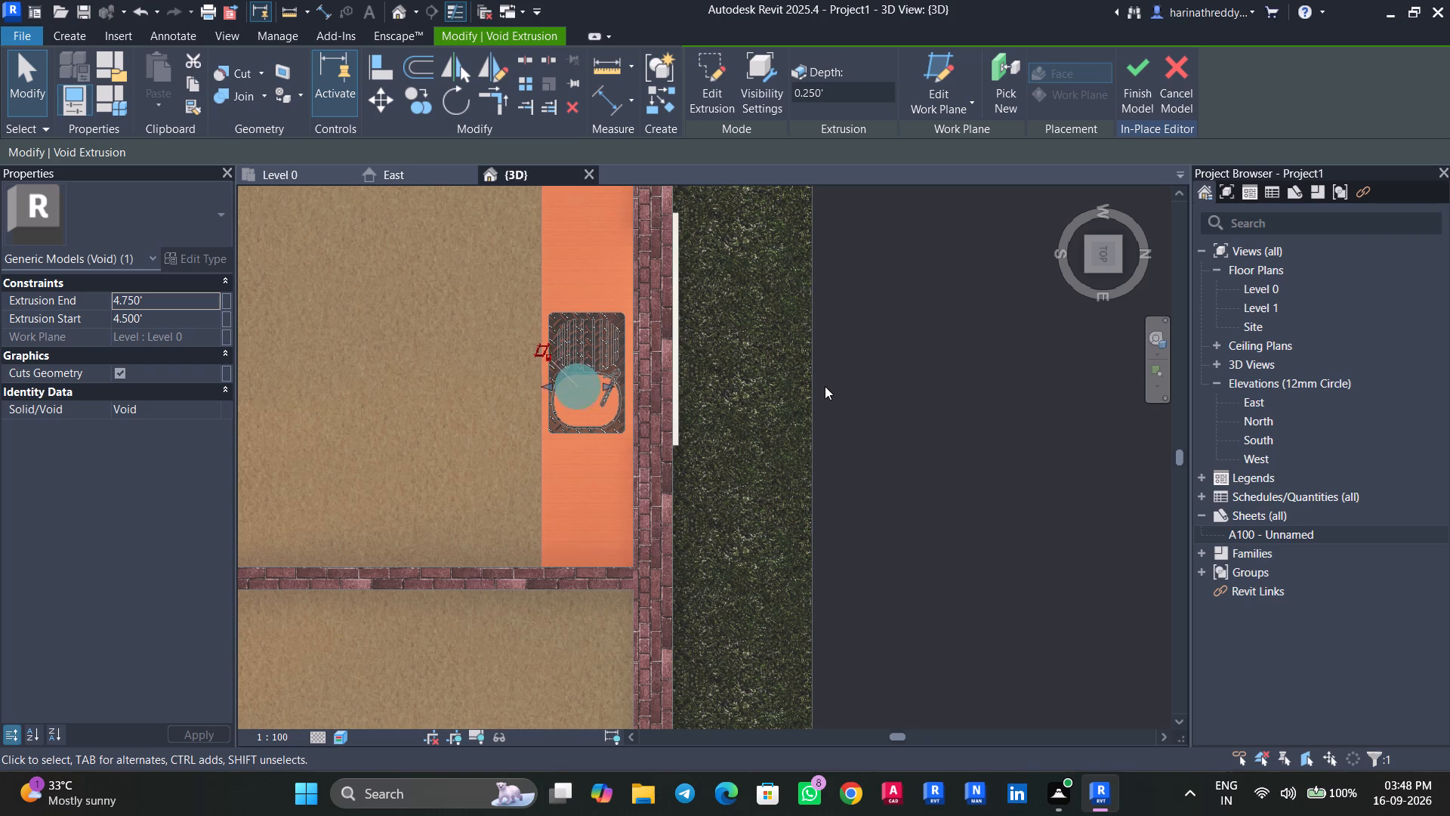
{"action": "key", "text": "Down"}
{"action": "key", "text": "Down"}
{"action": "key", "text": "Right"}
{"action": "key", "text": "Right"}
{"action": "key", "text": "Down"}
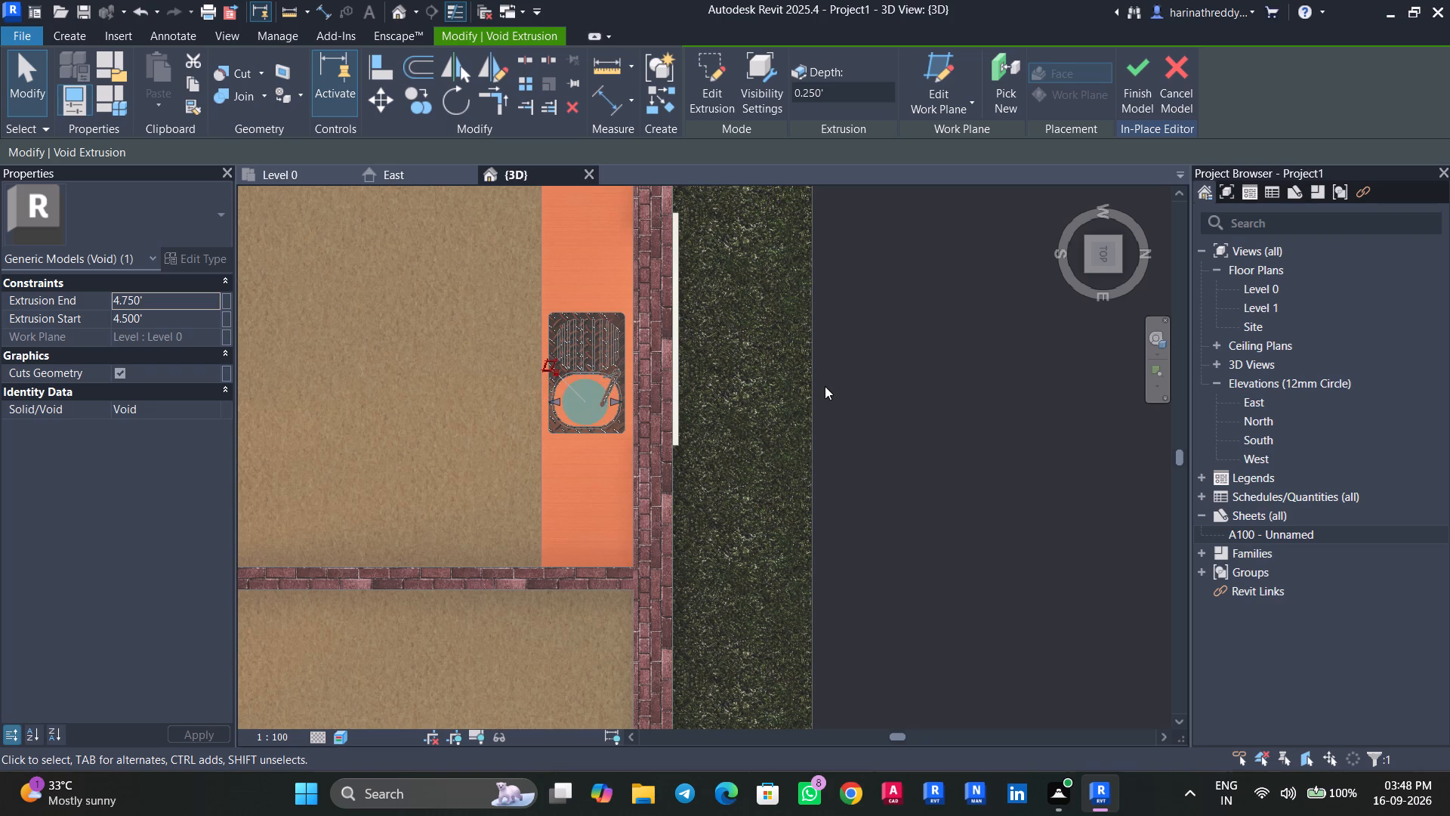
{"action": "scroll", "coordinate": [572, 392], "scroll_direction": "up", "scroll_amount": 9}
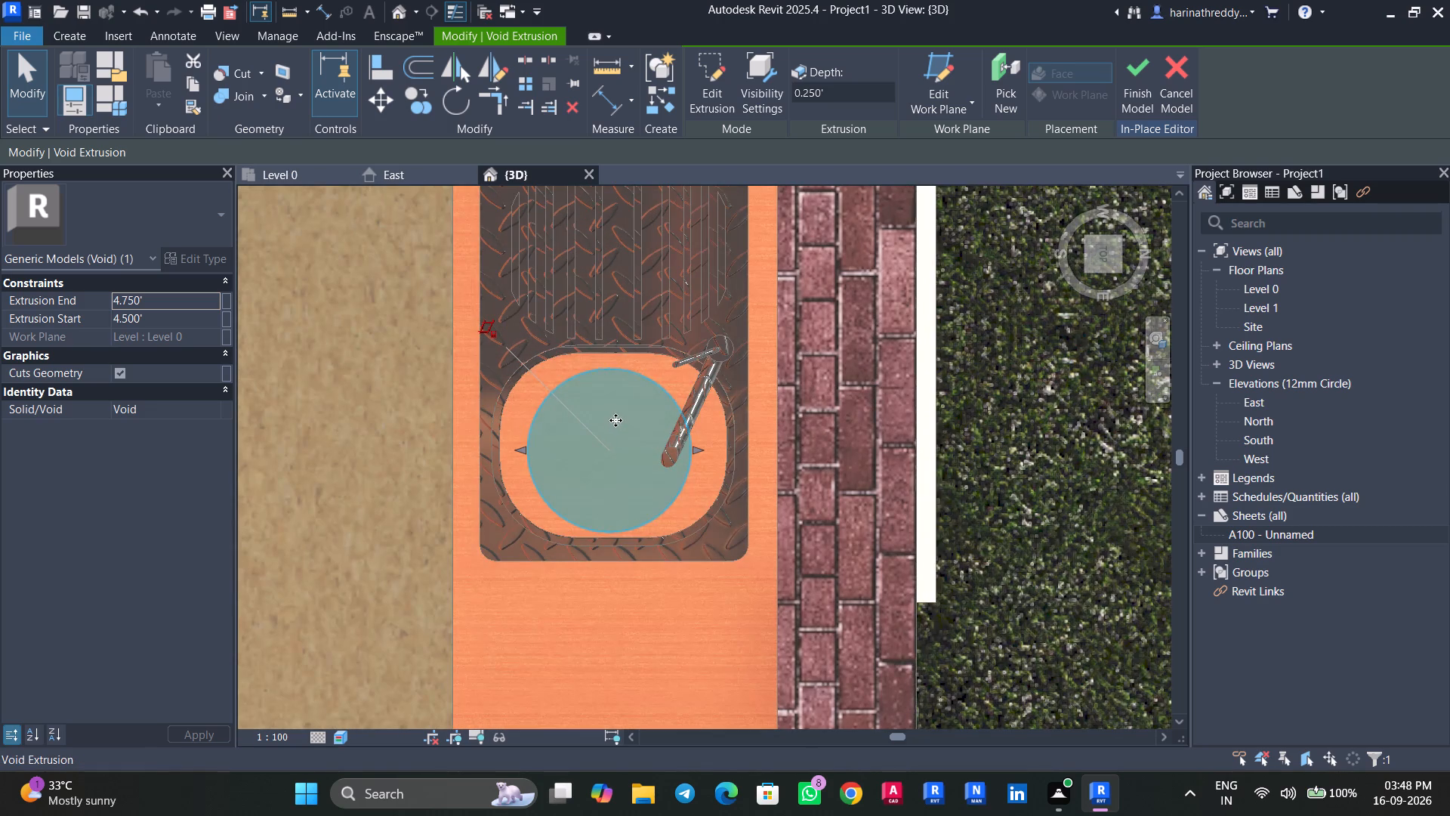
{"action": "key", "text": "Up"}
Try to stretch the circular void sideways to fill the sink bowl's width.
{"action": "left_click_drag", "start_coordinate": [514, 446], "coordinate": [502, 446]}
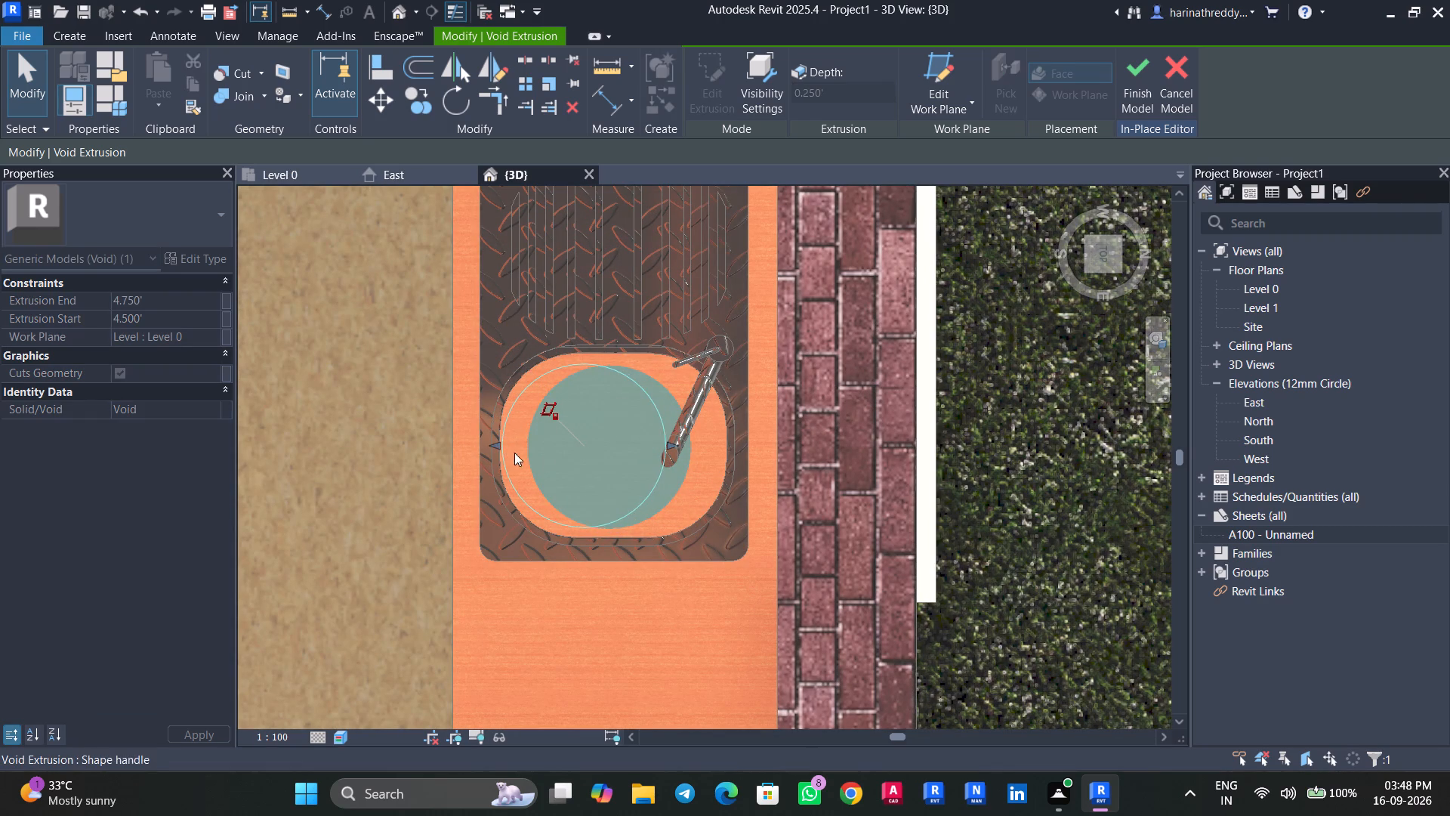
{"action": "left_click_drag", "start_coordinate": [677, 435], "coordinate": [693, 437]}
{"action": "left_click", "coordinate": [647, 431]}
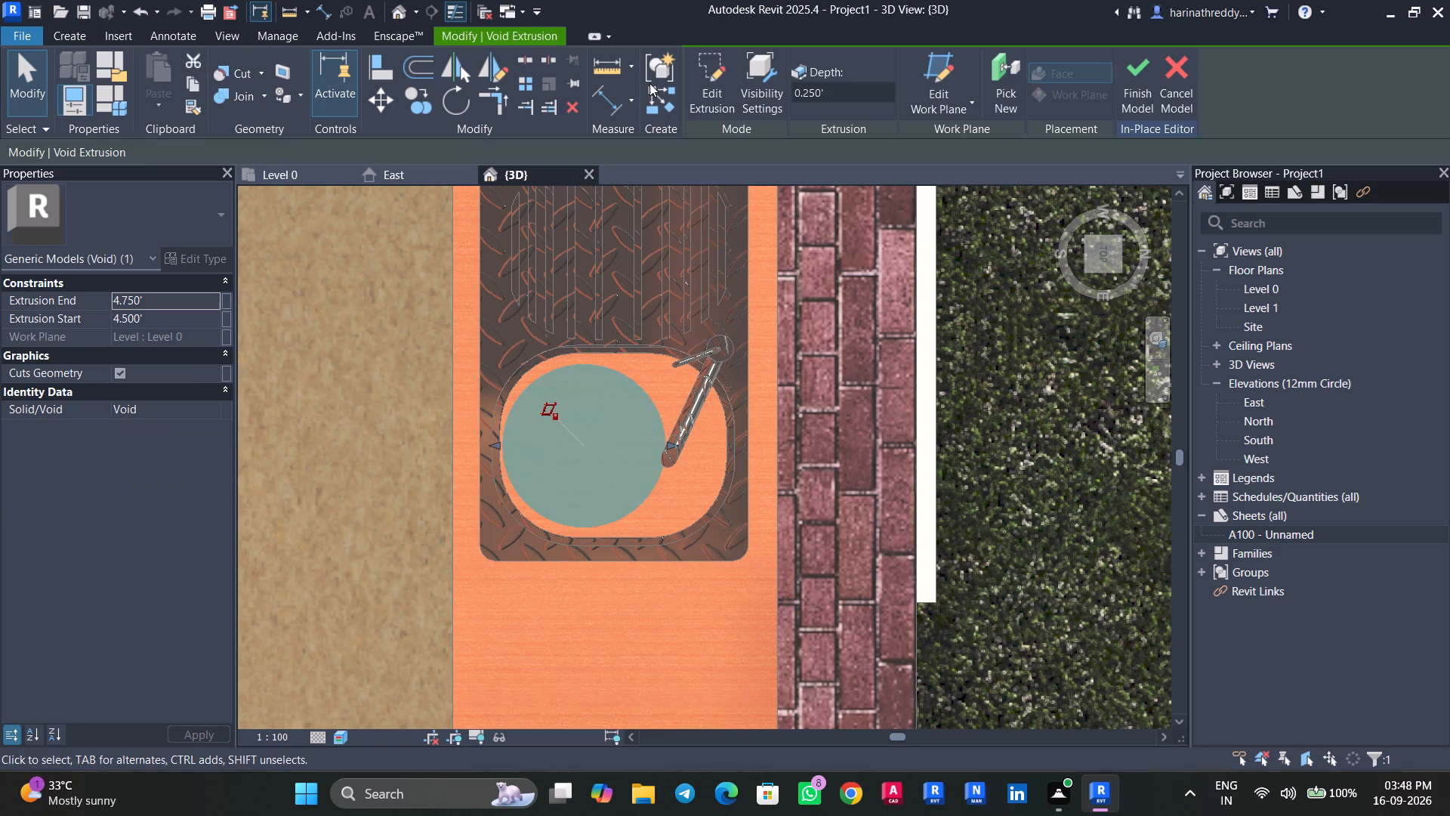
Edit the void extrusion's sketch, replacing its circle with one of about 0.5' radius centred in the sink's bowl.
{"action": "left_click", "coordinate": [726, 78]}
{"action": "left_click", "coordinate": [667, 444]}
{"action": "left_click_drag", "start_coordinate": [659, 444], "coordinate": [689, 440]}
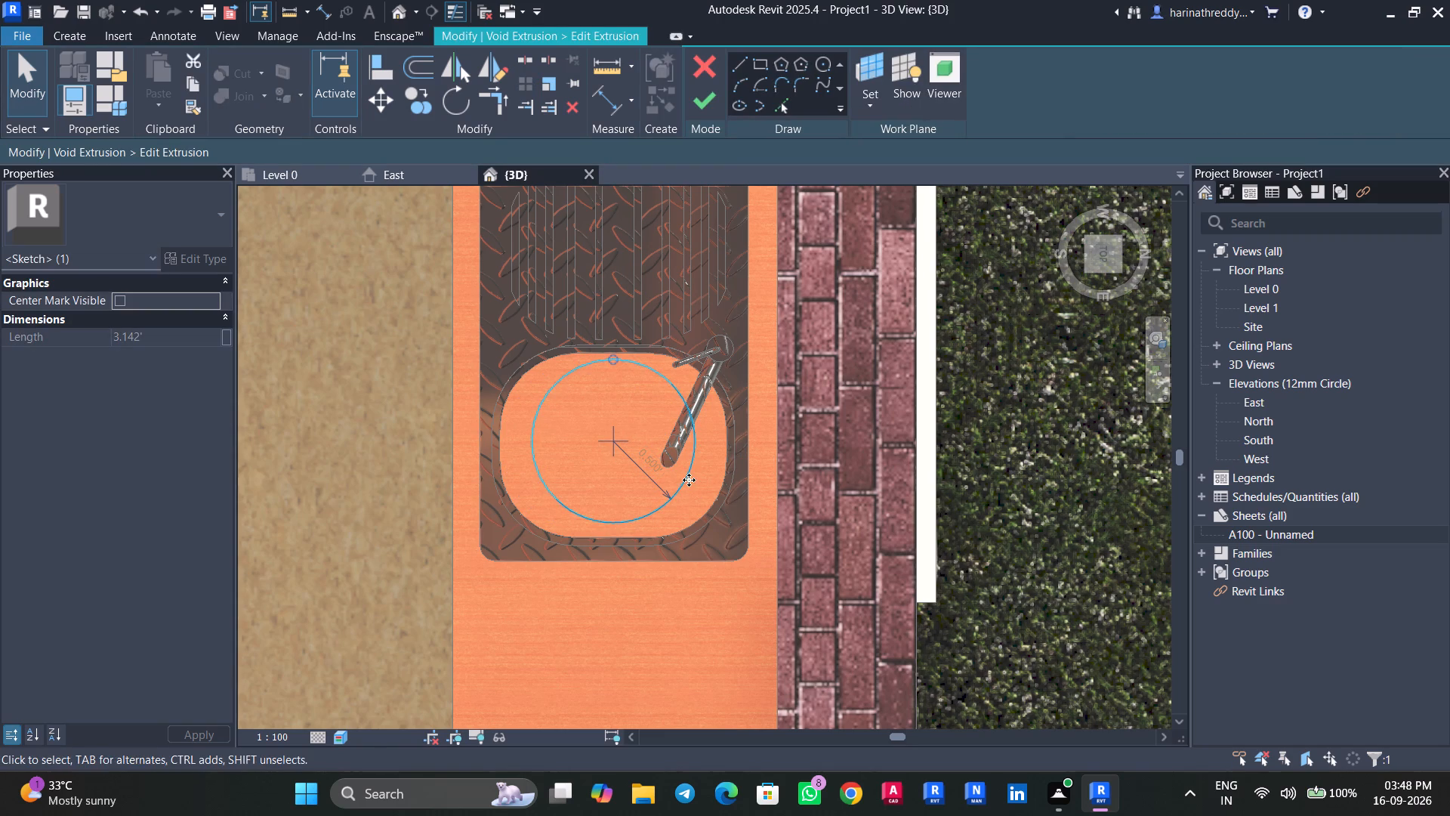
{"action": "key", "text": "Delete"}
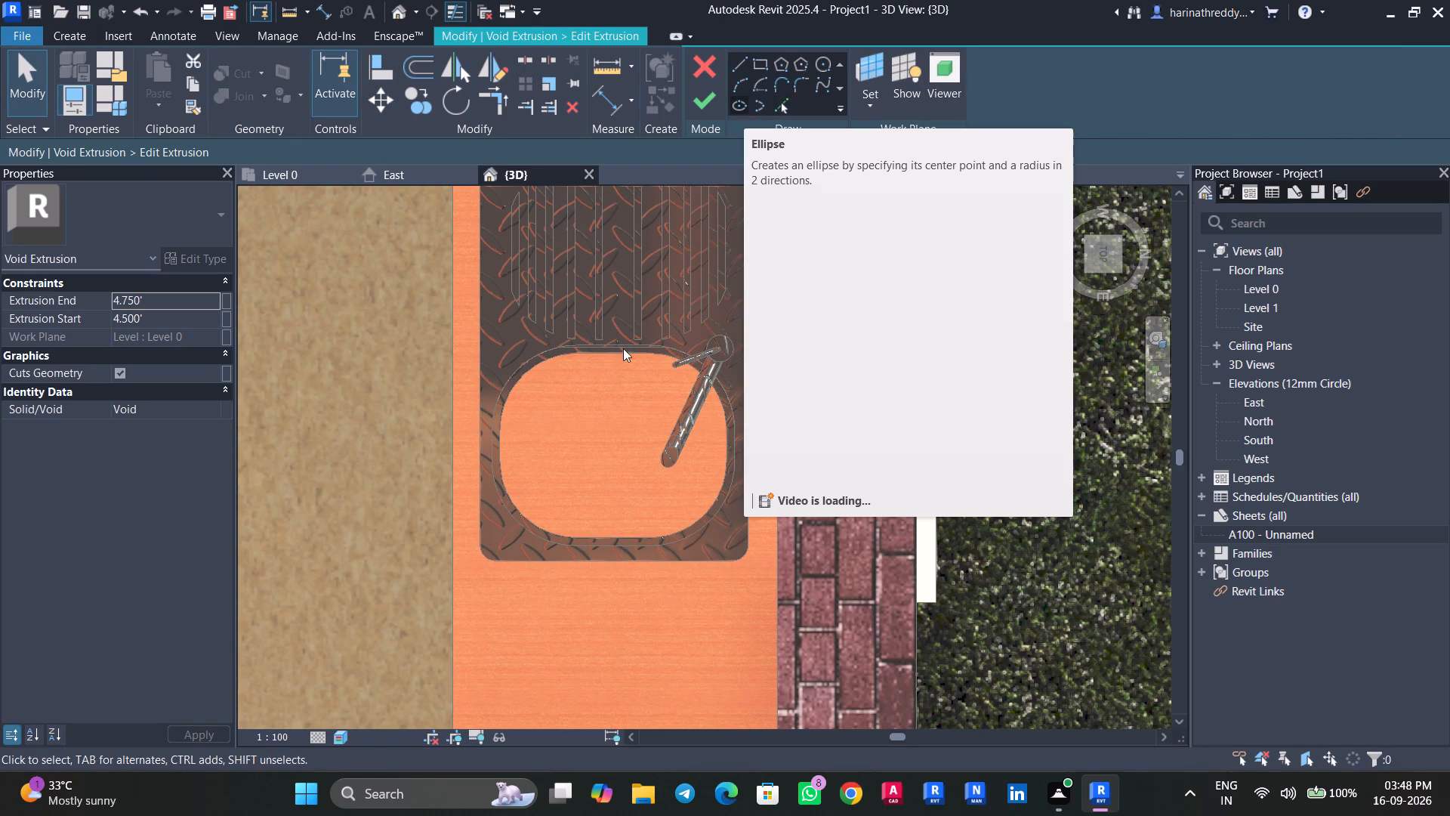
{"action": "left_click", "coordinate": [822, 65]}
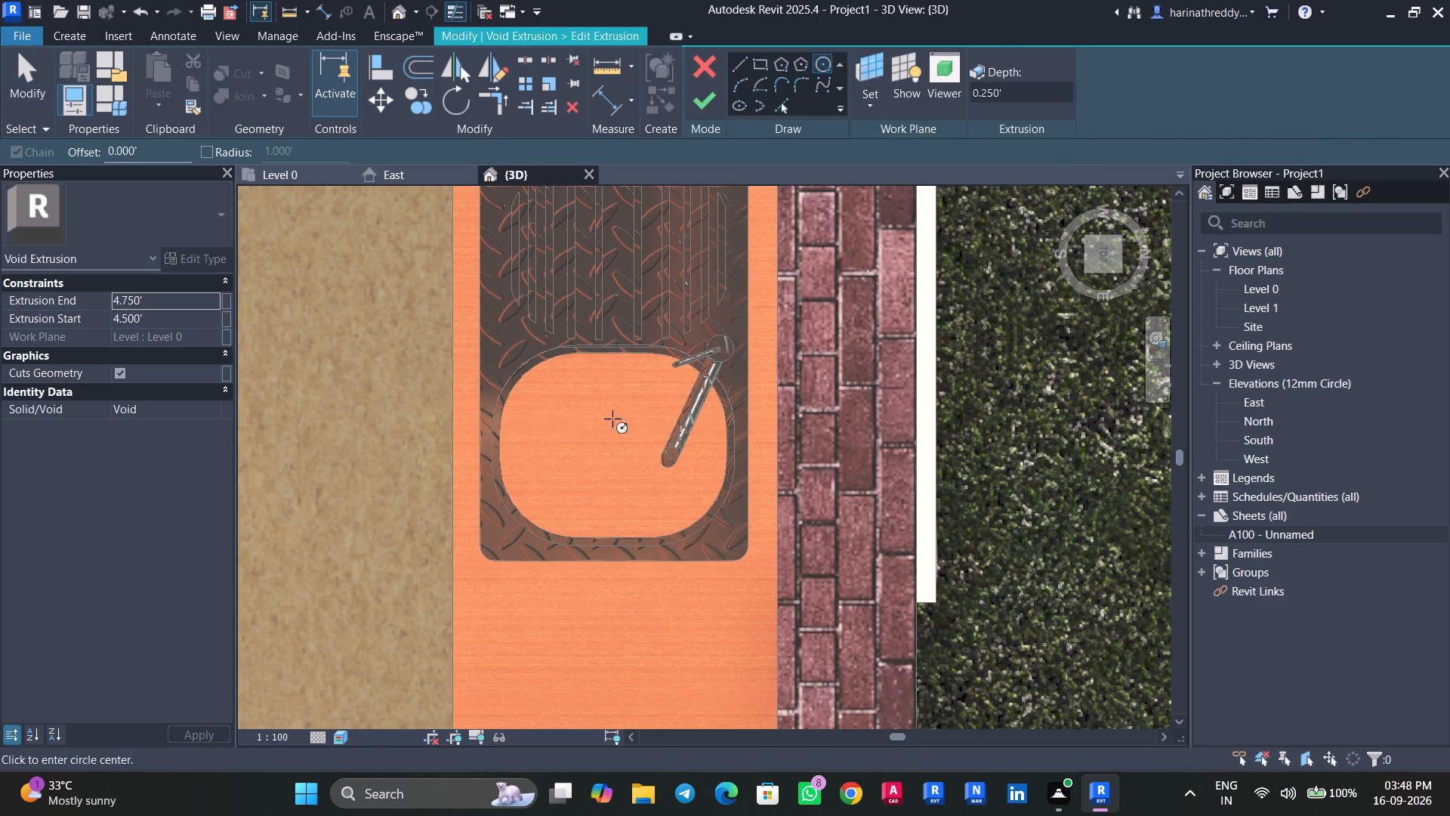
{"action": "left_click", "coordinate": [606, 440]}
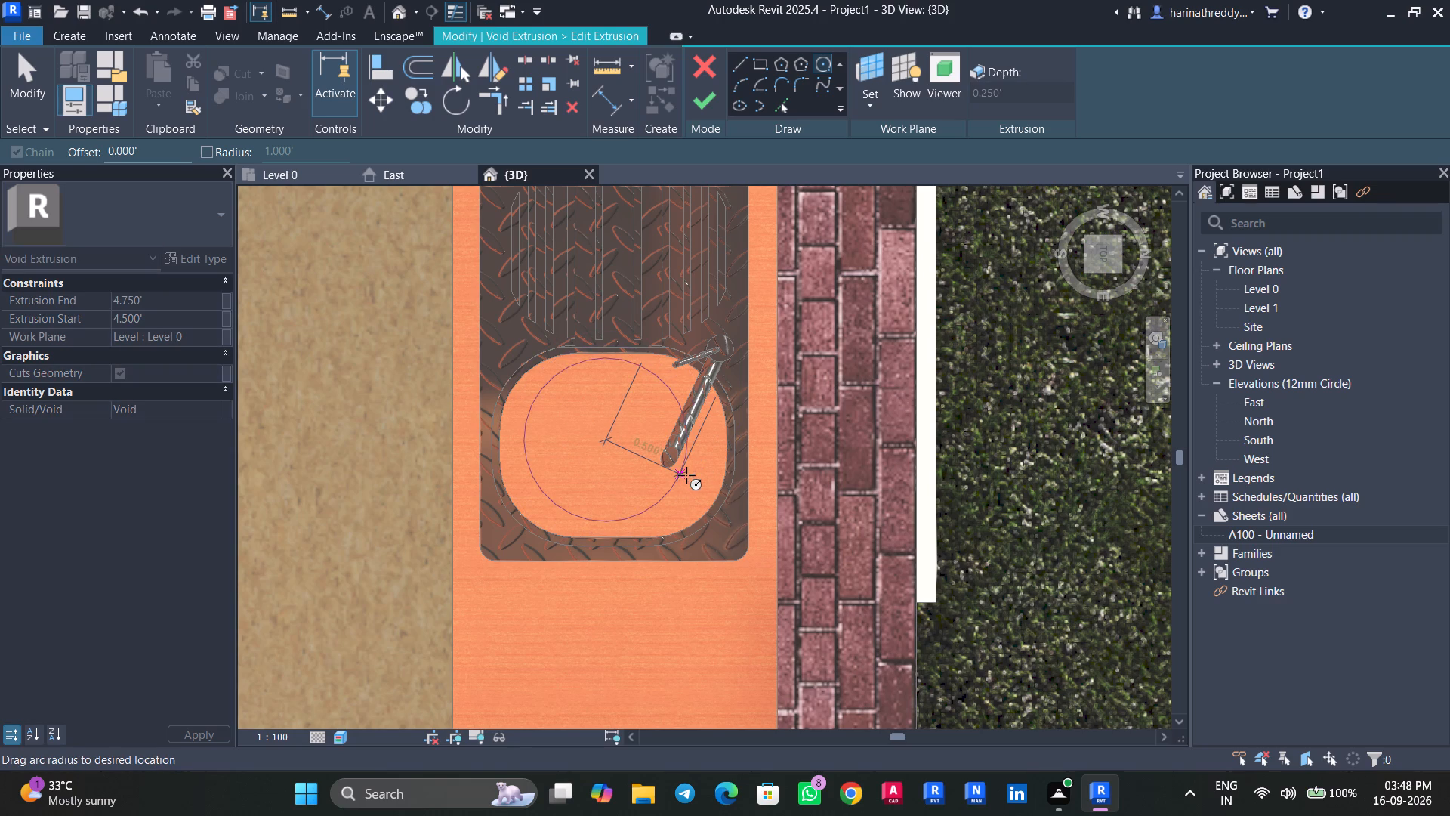
{"action": "left_click", "coordinate": [686, 474]}
{"action": "left_click", "coordinate": [701, 97]}
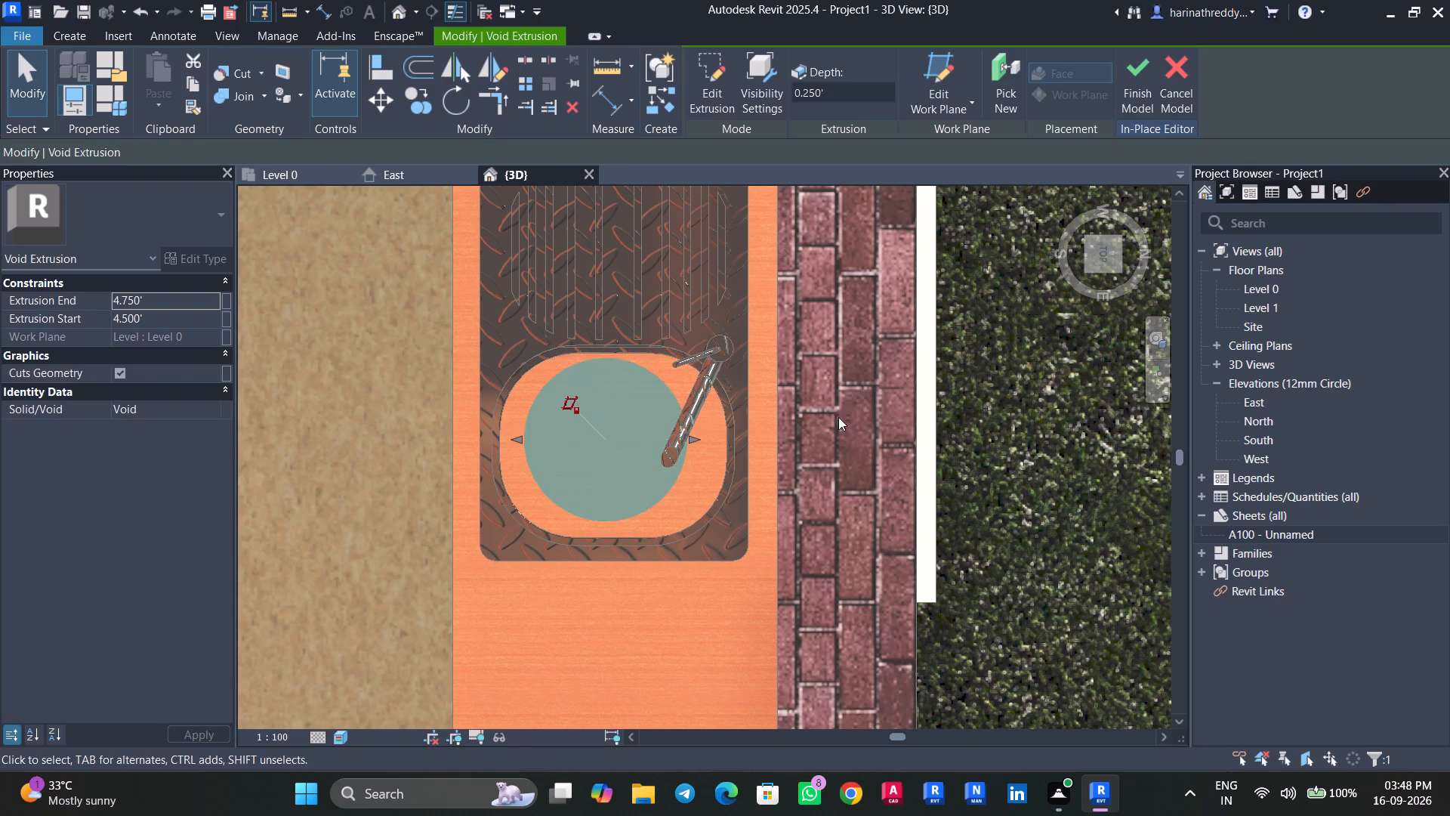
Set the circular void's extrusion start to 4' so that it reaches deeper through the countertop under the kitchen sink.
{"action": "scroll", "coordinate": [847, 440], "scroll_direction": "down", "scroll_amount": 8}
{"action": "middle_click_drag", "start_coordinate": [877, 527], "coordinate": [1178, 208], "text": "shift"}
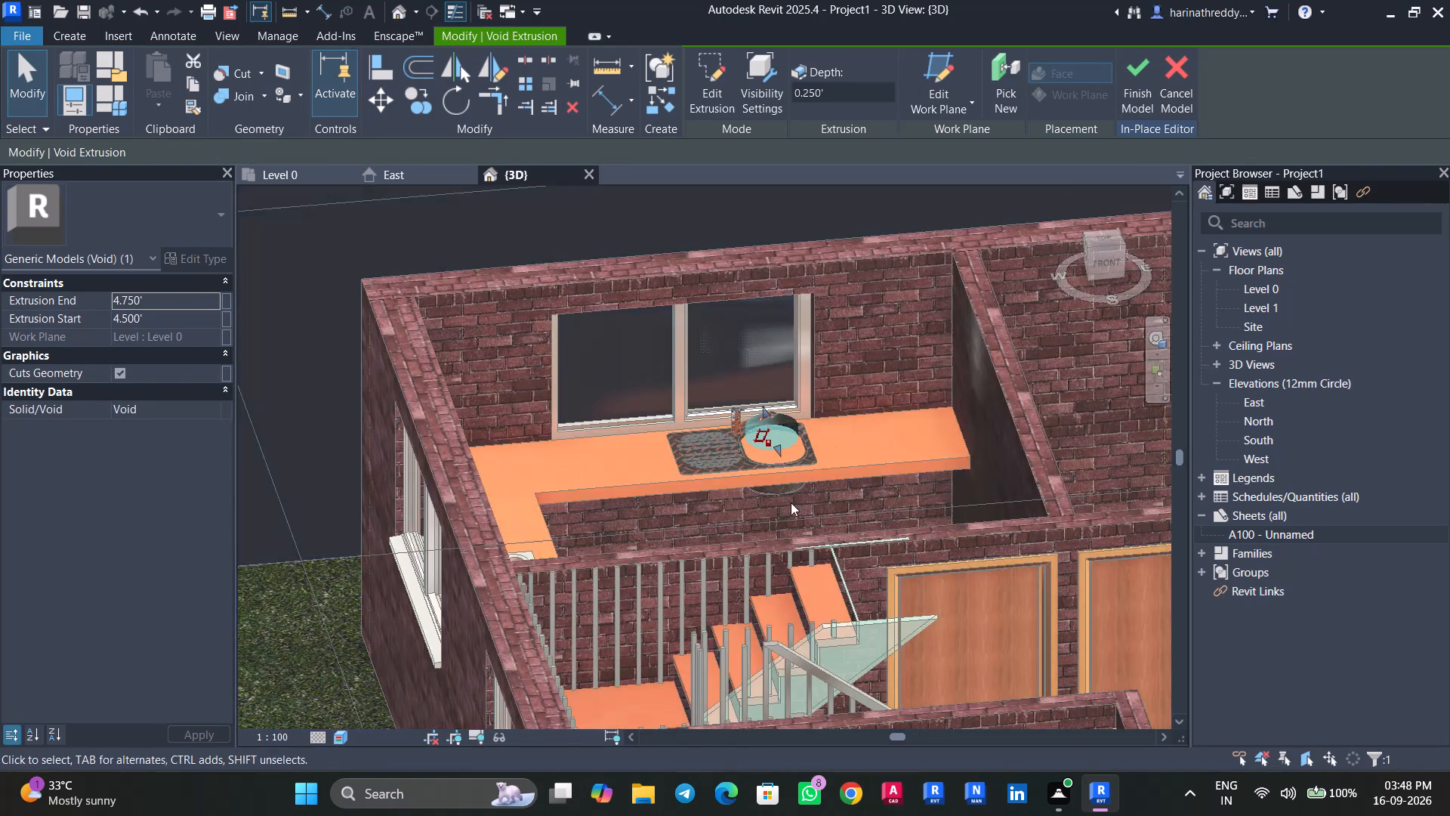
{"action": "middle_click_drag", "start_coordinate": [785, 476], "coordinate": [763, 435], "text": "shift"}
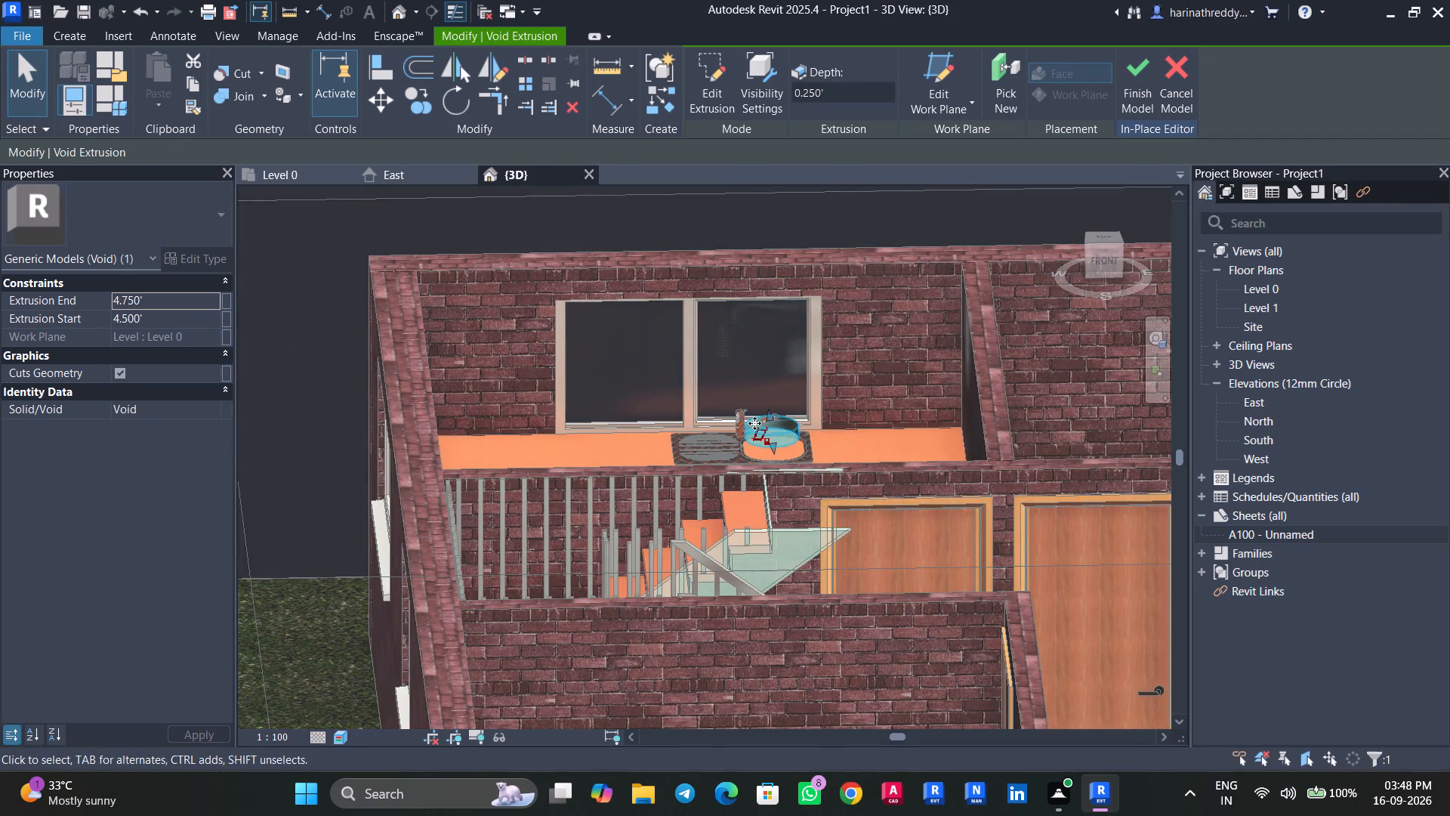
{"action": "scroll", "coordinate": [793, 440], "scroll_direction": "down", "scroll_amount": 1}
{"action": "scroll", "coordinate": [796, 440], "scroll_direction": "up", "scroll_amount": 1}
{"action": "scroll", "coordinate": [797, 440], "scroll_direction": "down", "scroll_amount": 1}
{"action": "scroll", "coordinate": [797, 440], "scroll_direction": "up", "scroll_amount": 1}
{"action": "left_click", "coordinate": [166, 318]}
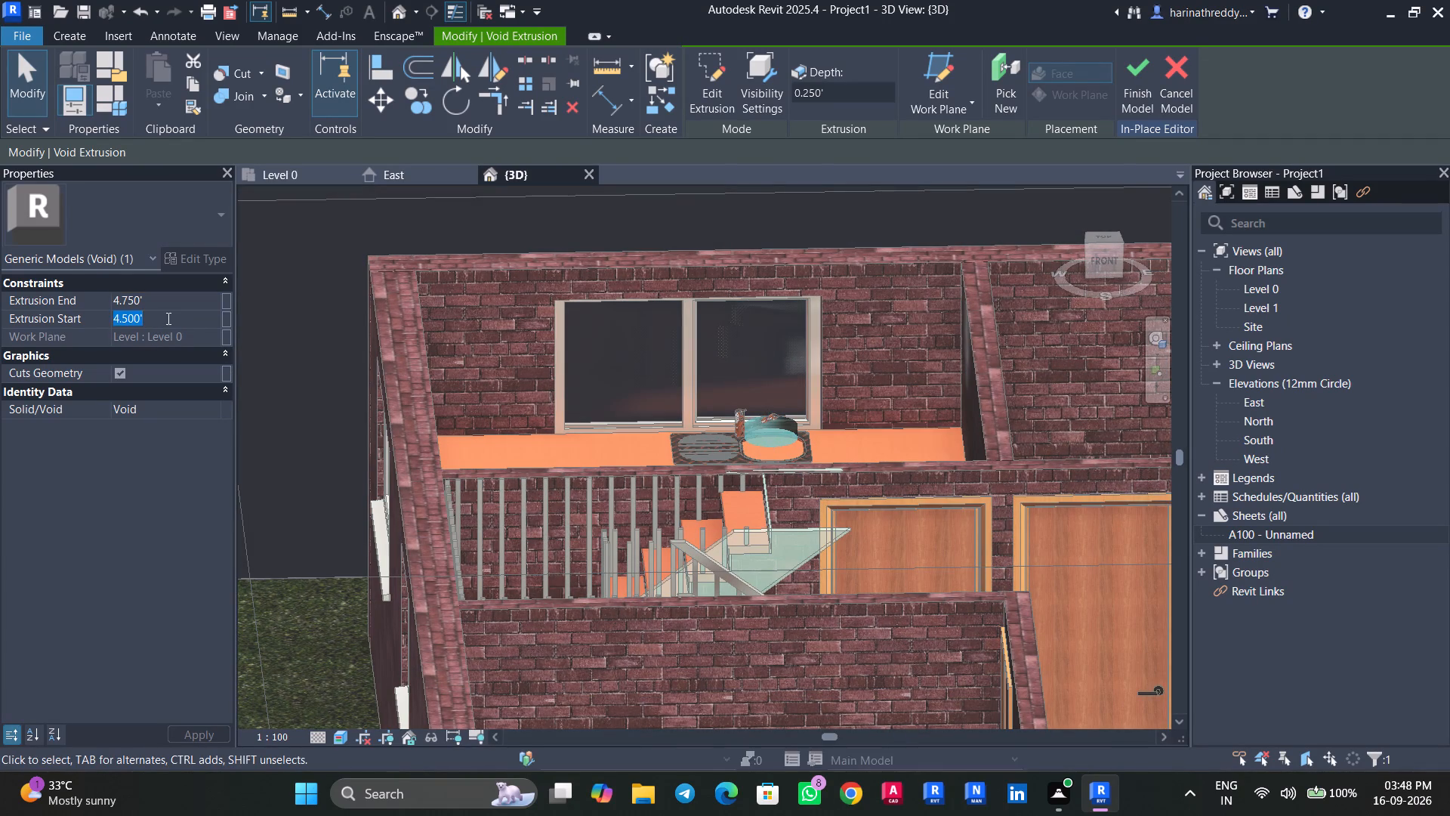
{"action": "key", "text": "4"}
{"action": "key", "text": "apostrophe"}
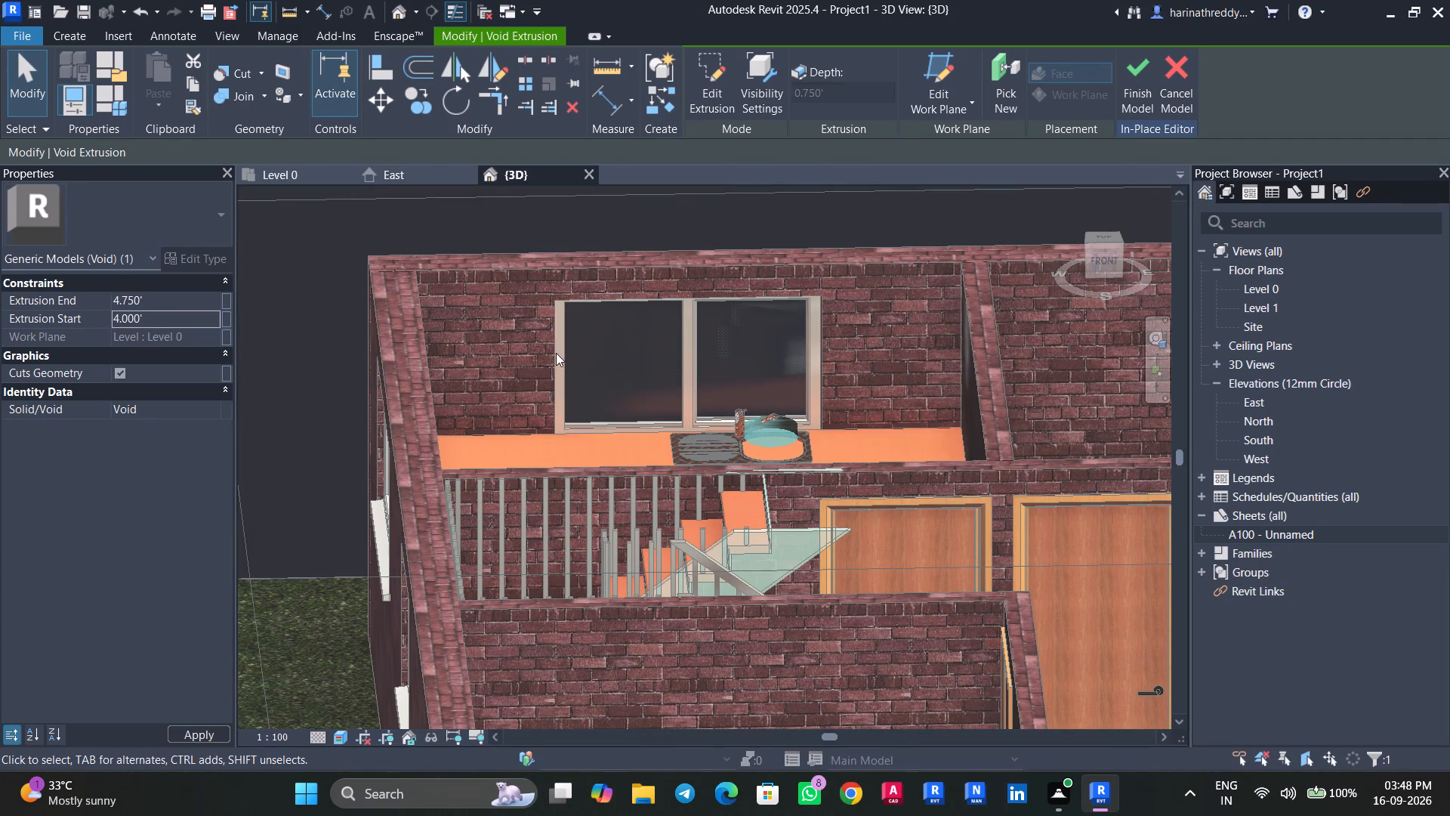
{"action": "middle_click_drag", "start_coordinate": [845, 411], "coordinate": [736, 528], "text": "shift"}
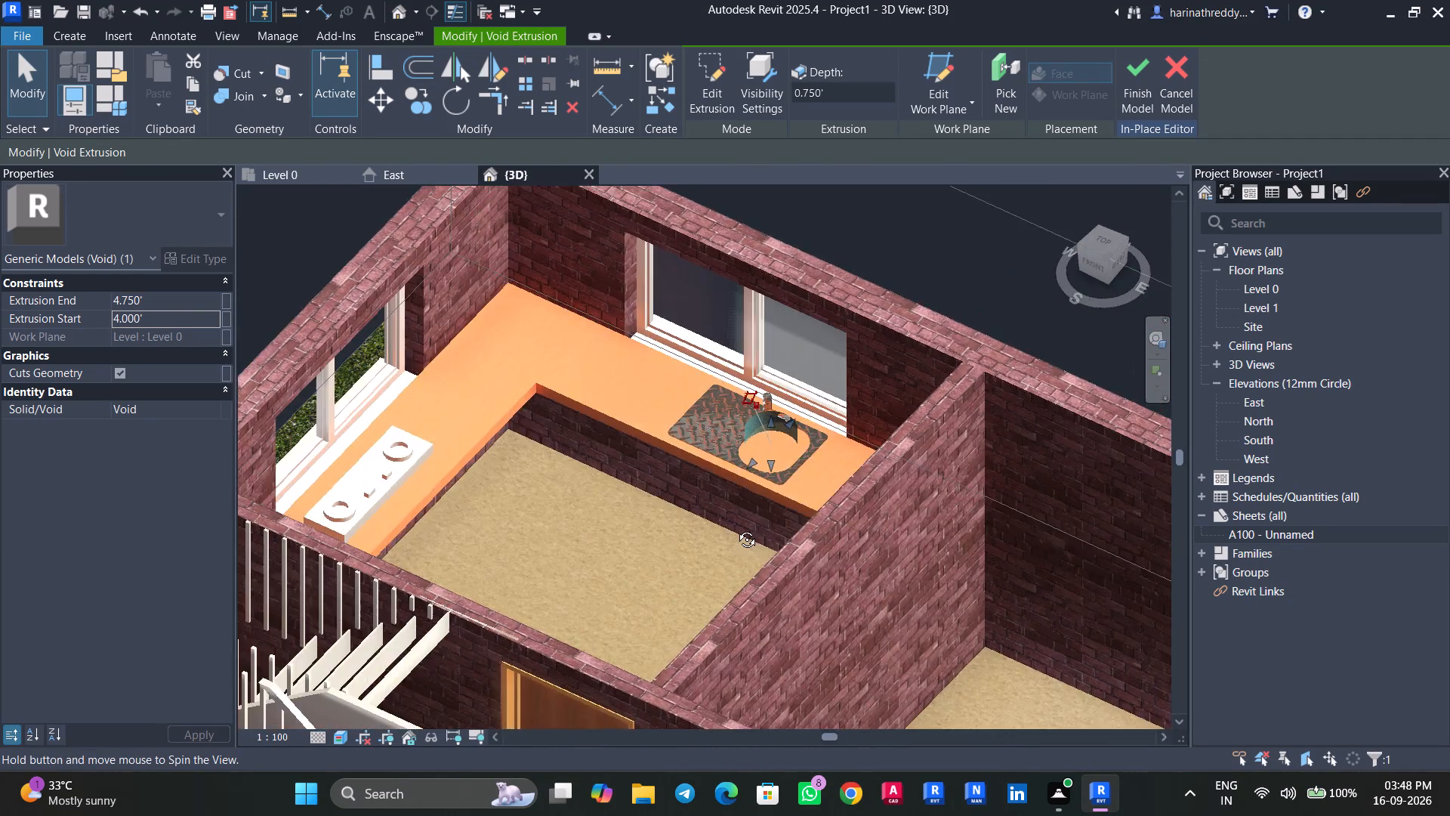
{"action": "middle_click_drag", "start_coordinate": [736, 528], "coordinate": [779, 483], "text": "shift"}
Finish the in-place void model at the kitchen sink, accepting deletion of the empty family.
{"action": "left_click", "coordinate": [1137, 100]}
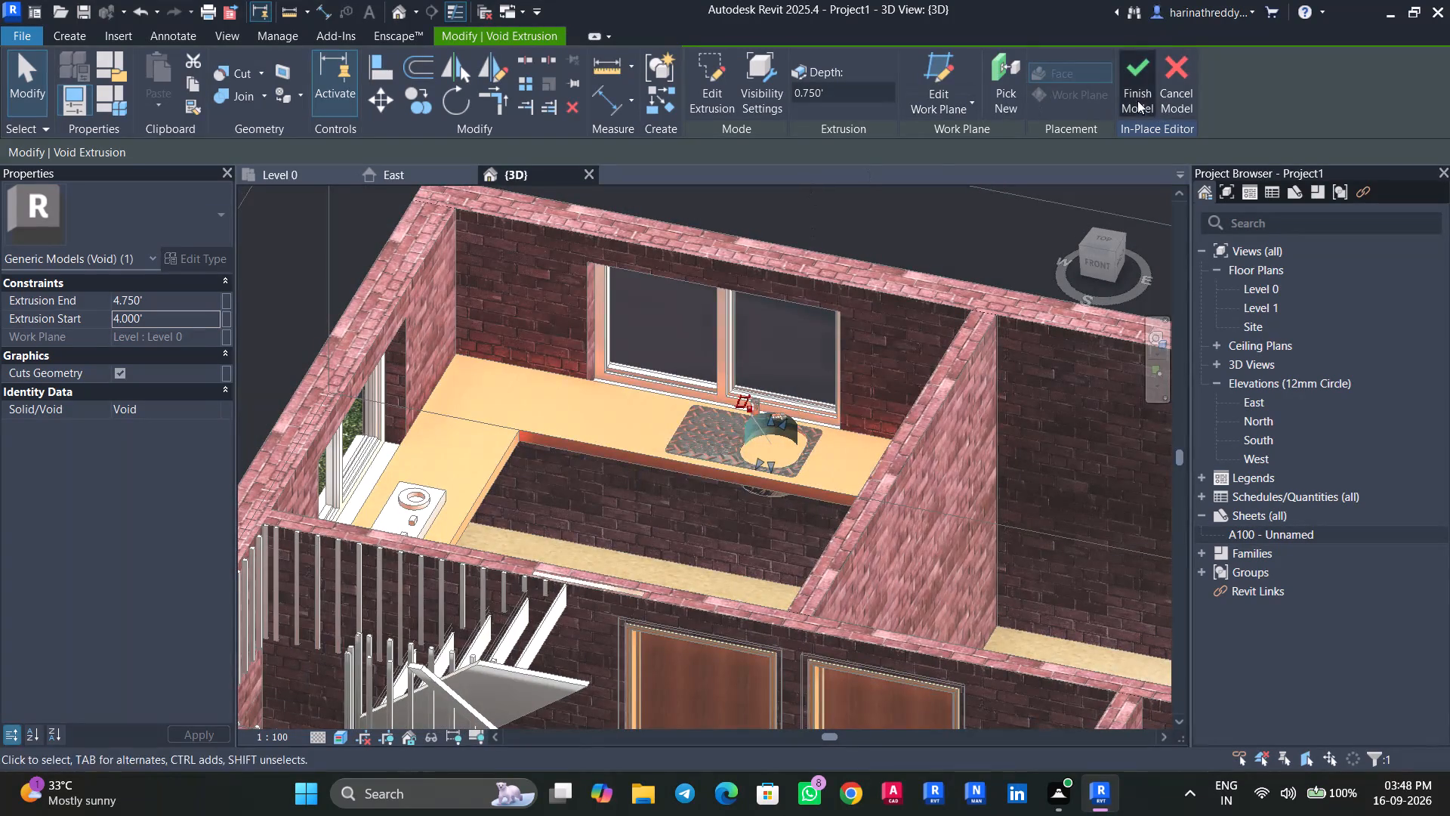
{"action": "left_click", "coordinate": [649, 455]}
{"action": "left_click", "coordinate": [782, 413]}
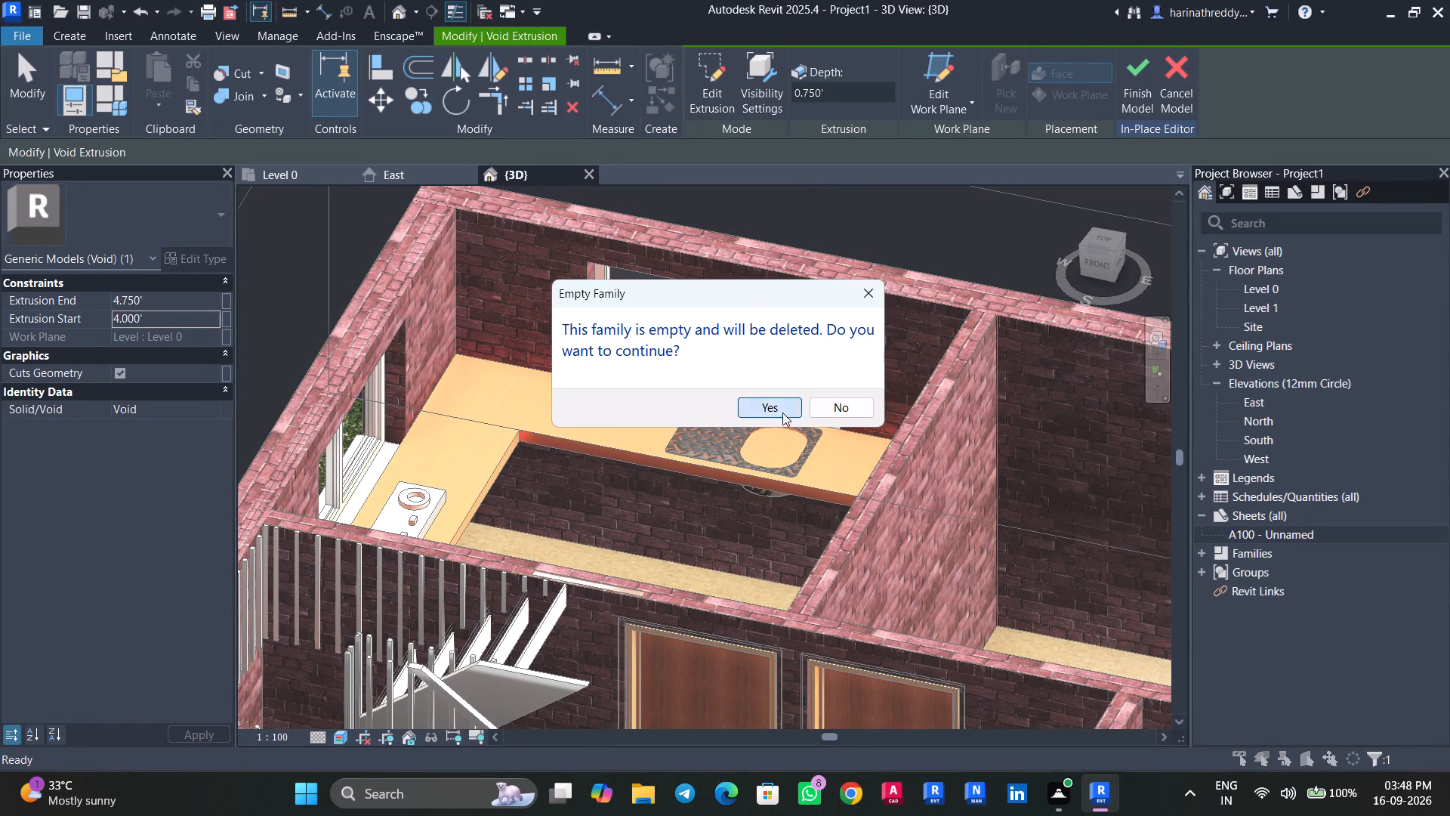
Set the kitchen sink's elevation from Level 0 to 2' and inspect its fit in the countertop.
{"action": "left_click", "coordinate": [863, 473]}
{"action": "left_click", "coordinate": [736, 436]}
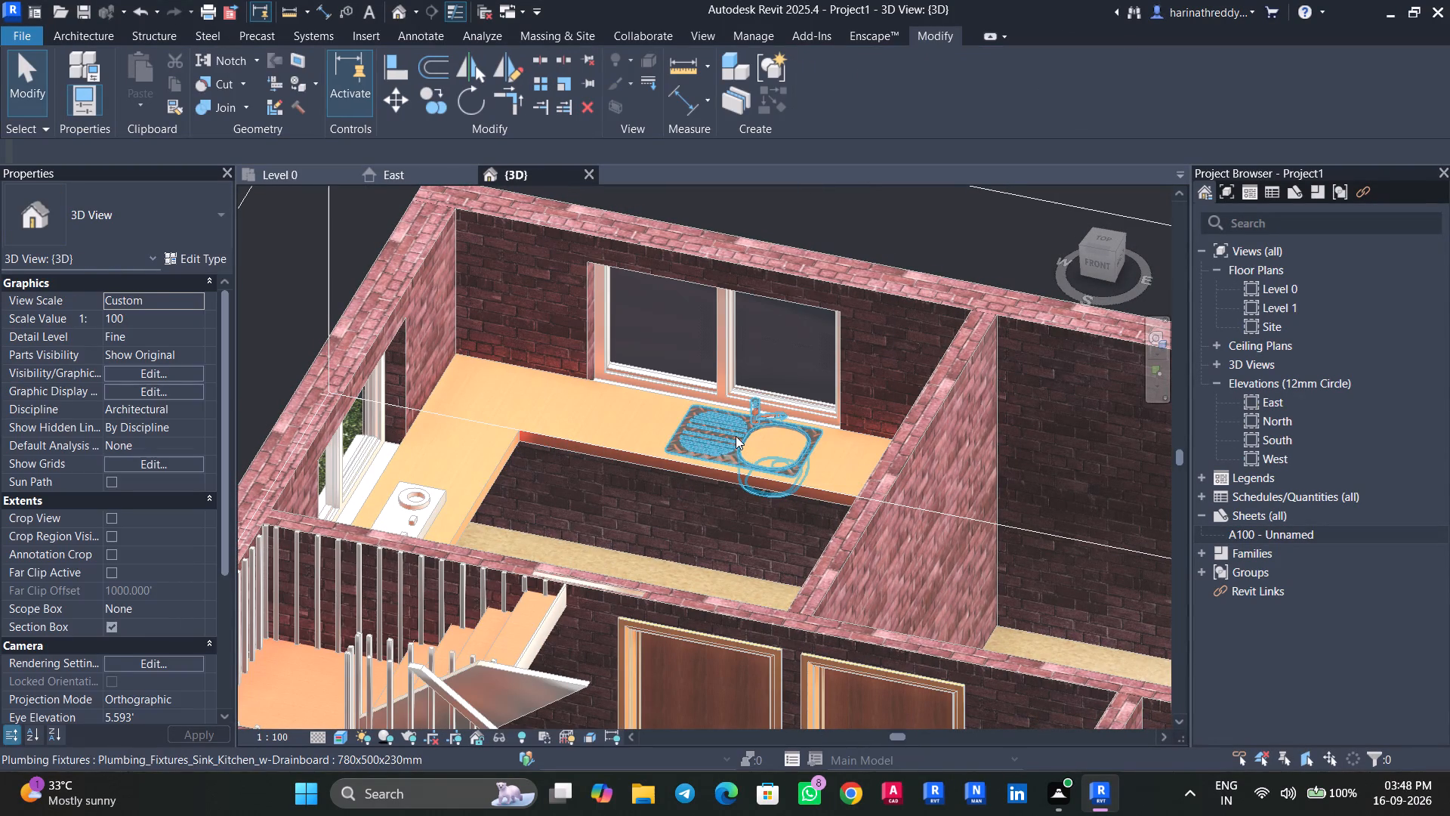
{"action": "left_click", "coordinate": [167, 314]}
{"action": "key", "text": "2"}
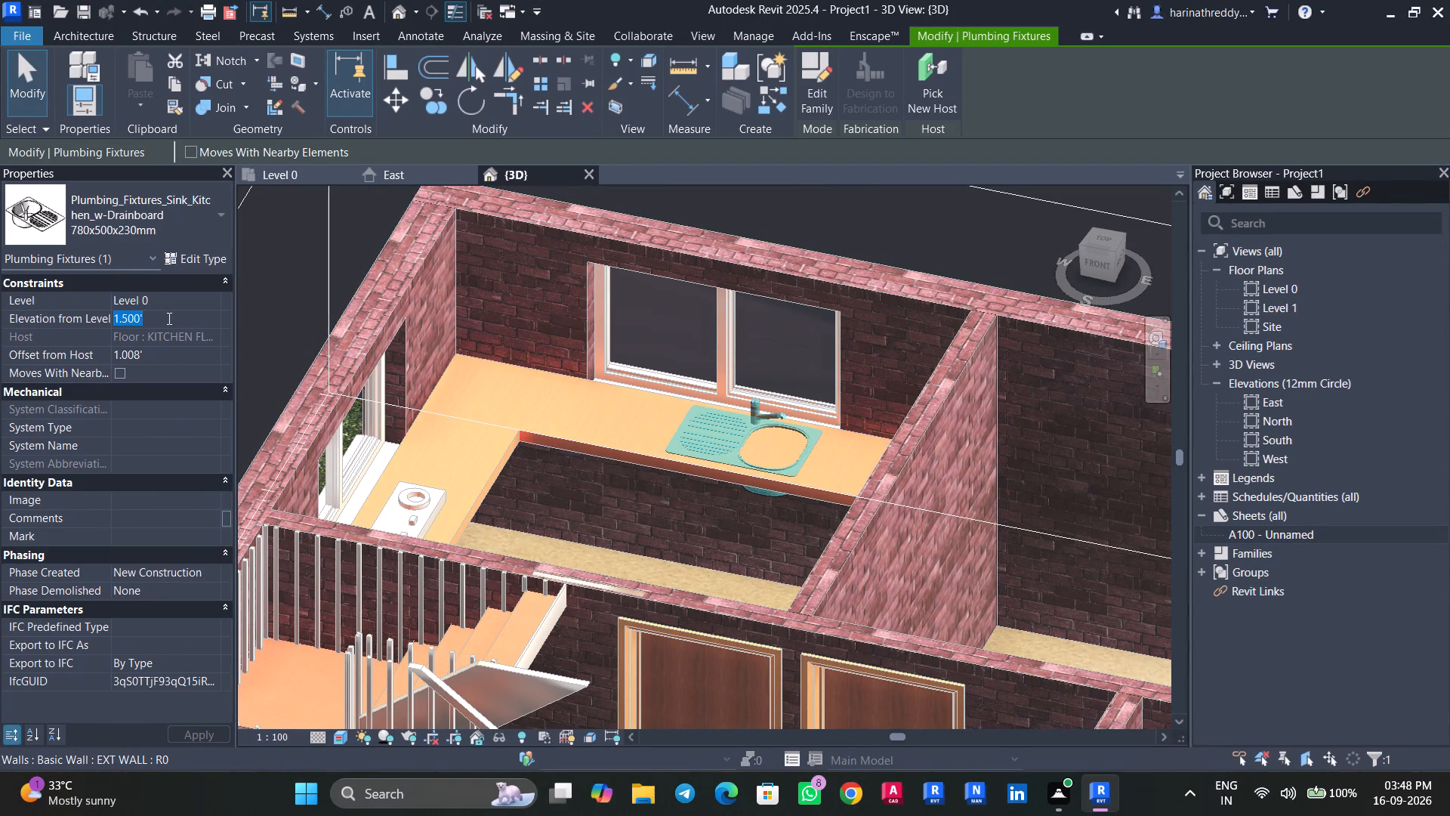
{"action": "key", "text": "apostrophe"}
{"action": "key", "text": "Return"}
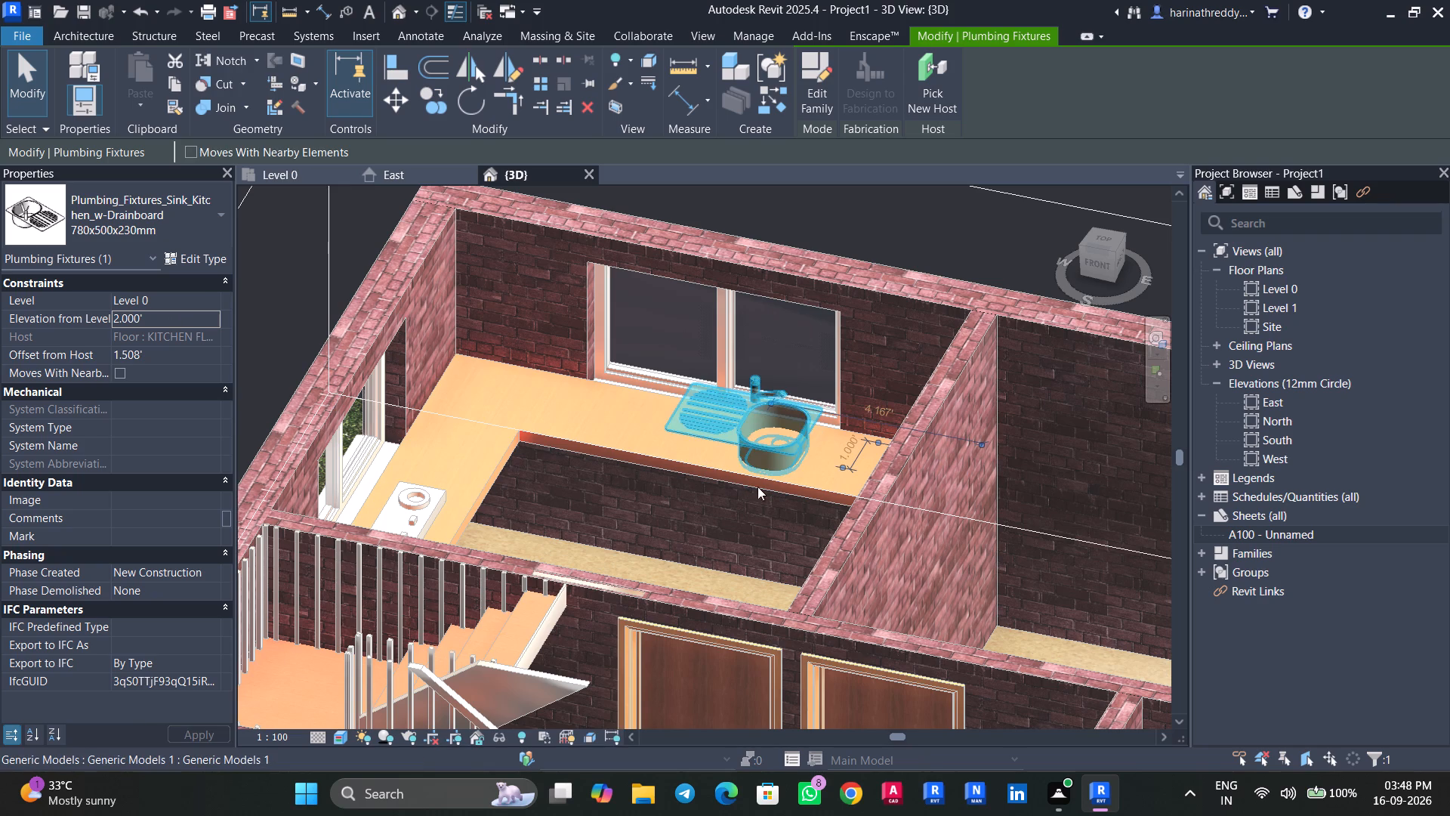
{"action": "key", "text": "Escape"}
{"action": "key", "text": "Escape"}
{"action": "middle_click_drag", "start_coordinate": [790, 533], "coordinate": [535, 597], "text": "shift"}
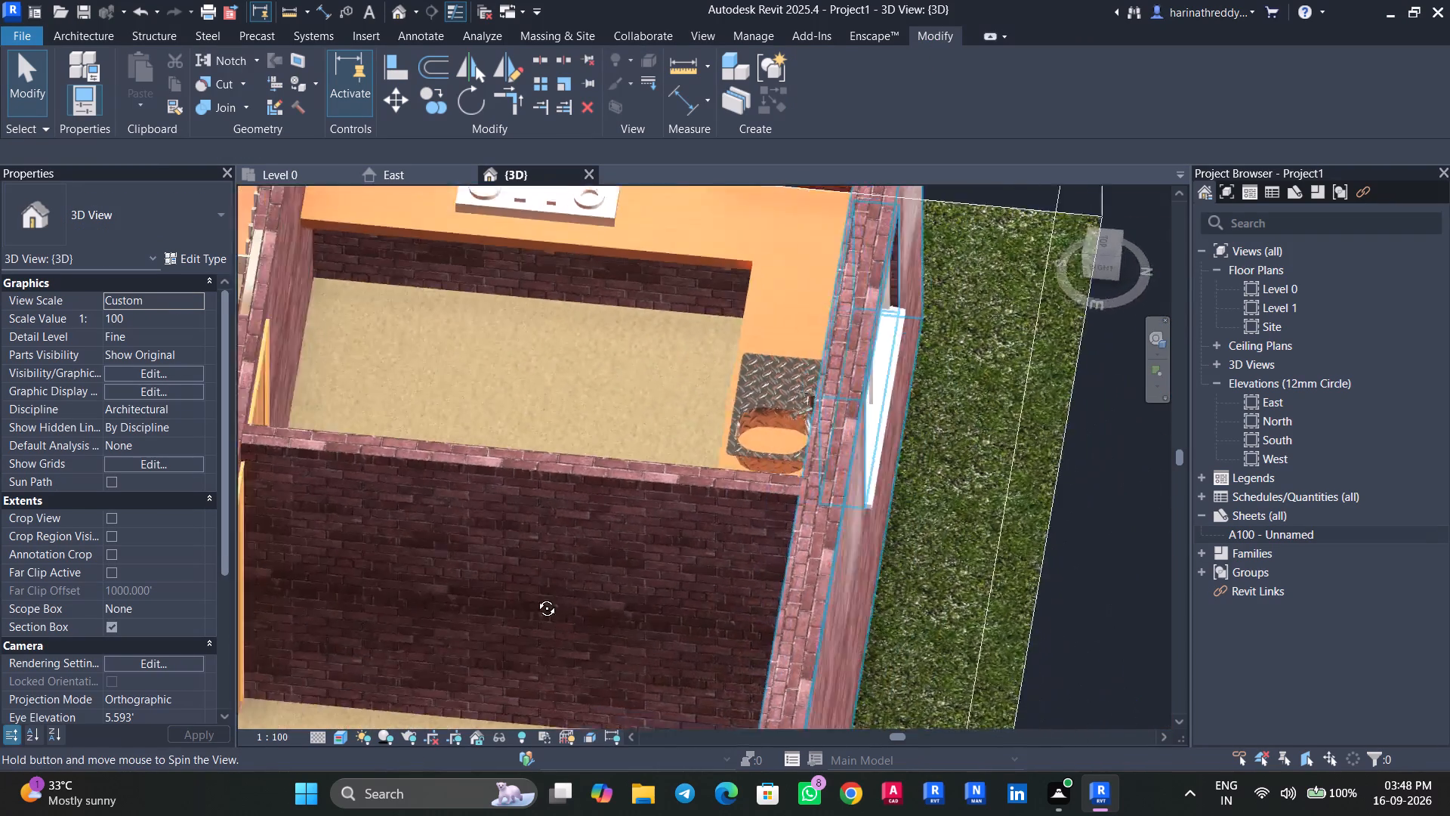
{"action": "middle_click_drag", "start_coordinate": [535, 597], "coordinate": [649, 550], "text": "shift"}
{"action": "scroll", "coordinate": [462, 388], "scroll_direction": "up", "scroll_amount": 1}
{"action": "scroll", "coordinate": [462, 388], "scroll_direction": "down", "scroll_amount": 9}
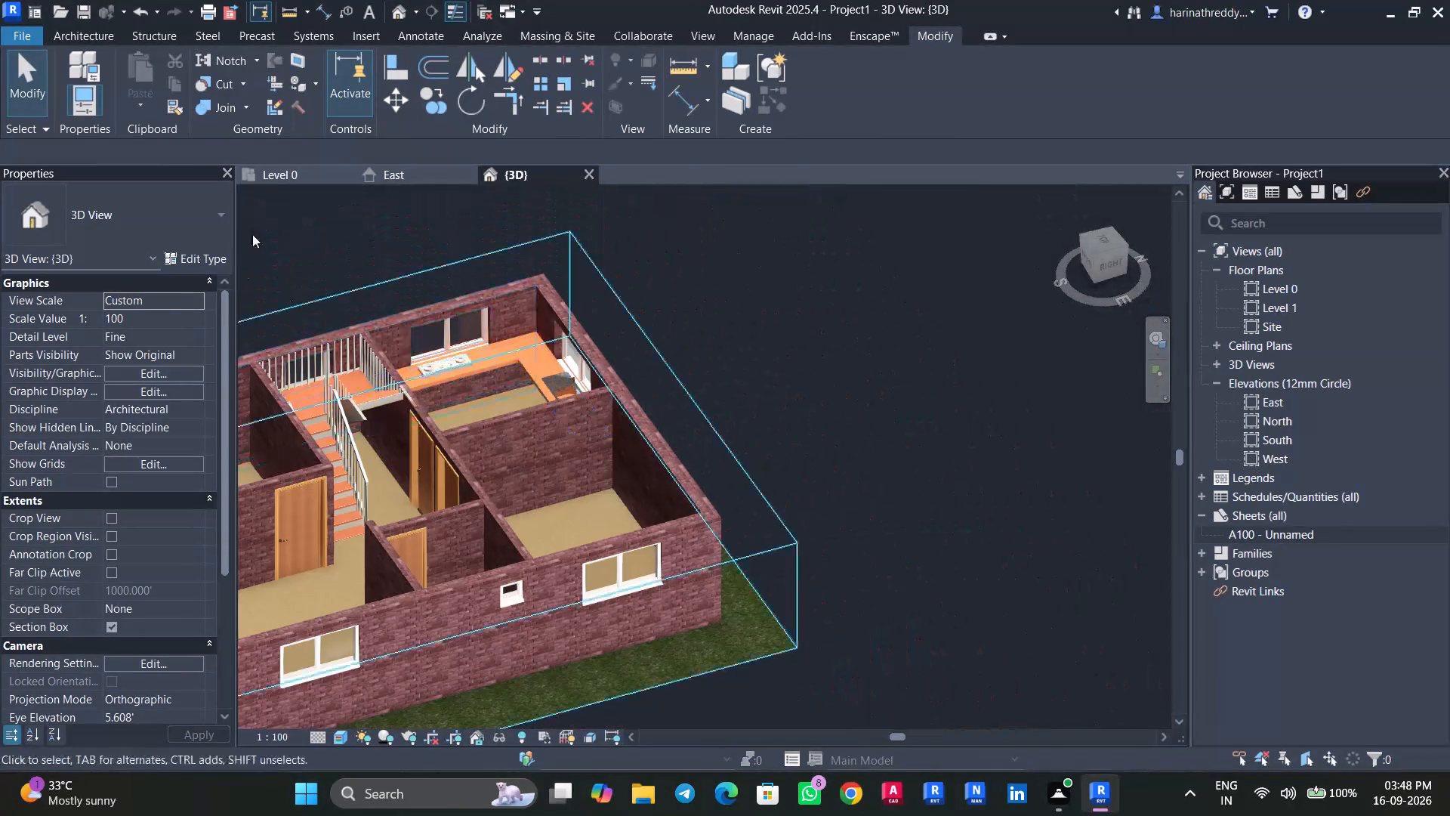
Return to the Level 0 floor plan with the kitchen and Bedroom-1 in view.
{"action": "left_click", "coordinate": [308, 178]}
{"action": "scroll", "coordinate": [607, 461], "scroll_direction": "down", "scroll_amount": 11}
{"action": "middle_click_drag", "start_coordinate": [752, 556], "coordinate": [705, 412]}
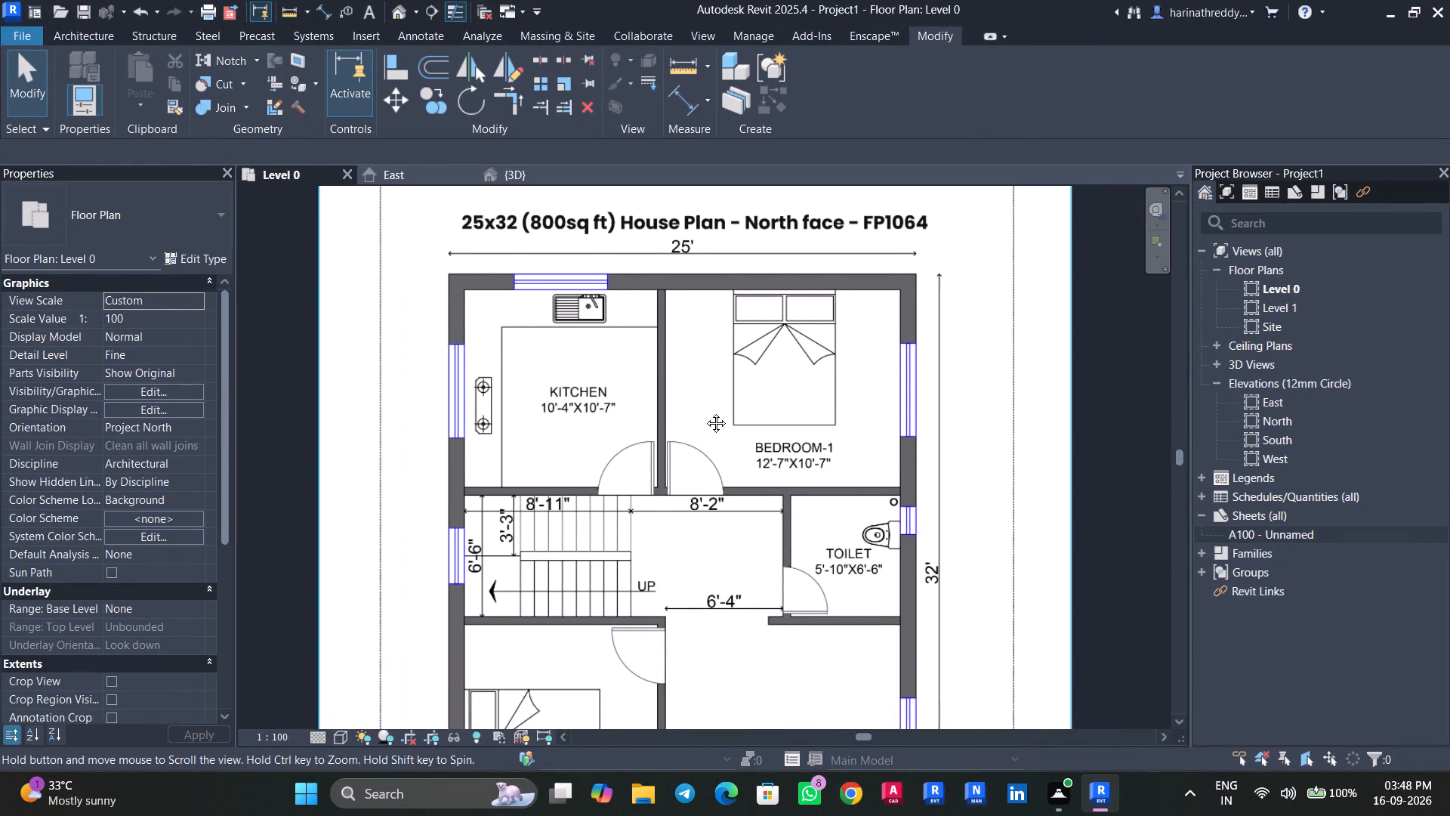
{"action": "middle_click_drag", "start_coordinate": [705, 412], "coordinate": [702, 398]}
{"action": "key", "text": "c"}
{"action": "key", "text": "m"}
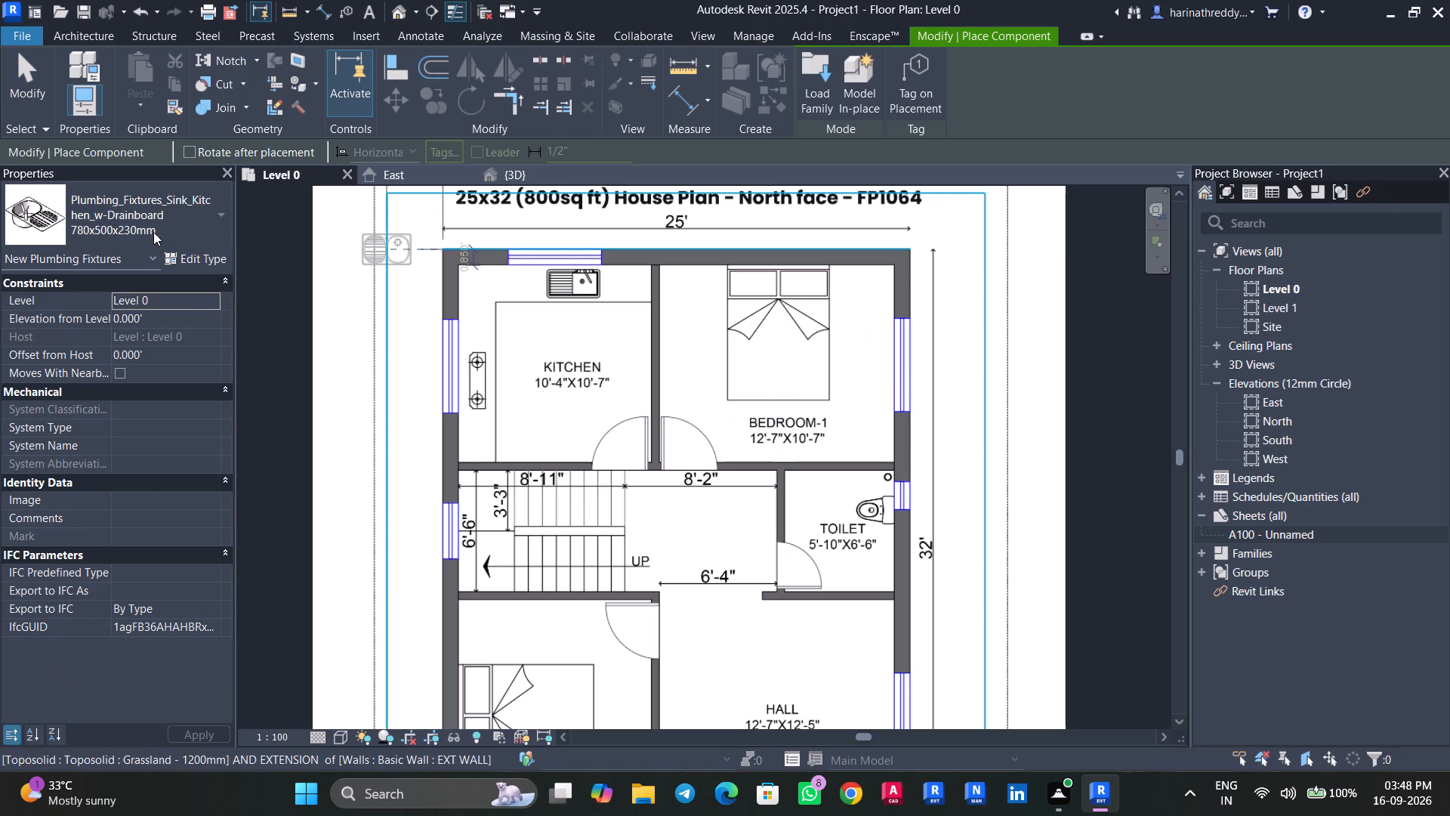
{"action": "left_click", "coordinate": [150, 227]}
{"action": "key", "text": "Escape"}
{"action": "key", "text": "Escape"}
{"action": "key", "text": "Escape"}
Load the Furniture_Bed_1 family from the Furniture category of the Autodesk family library.
{"action": "left_click", "coordinate": [372, 36]}
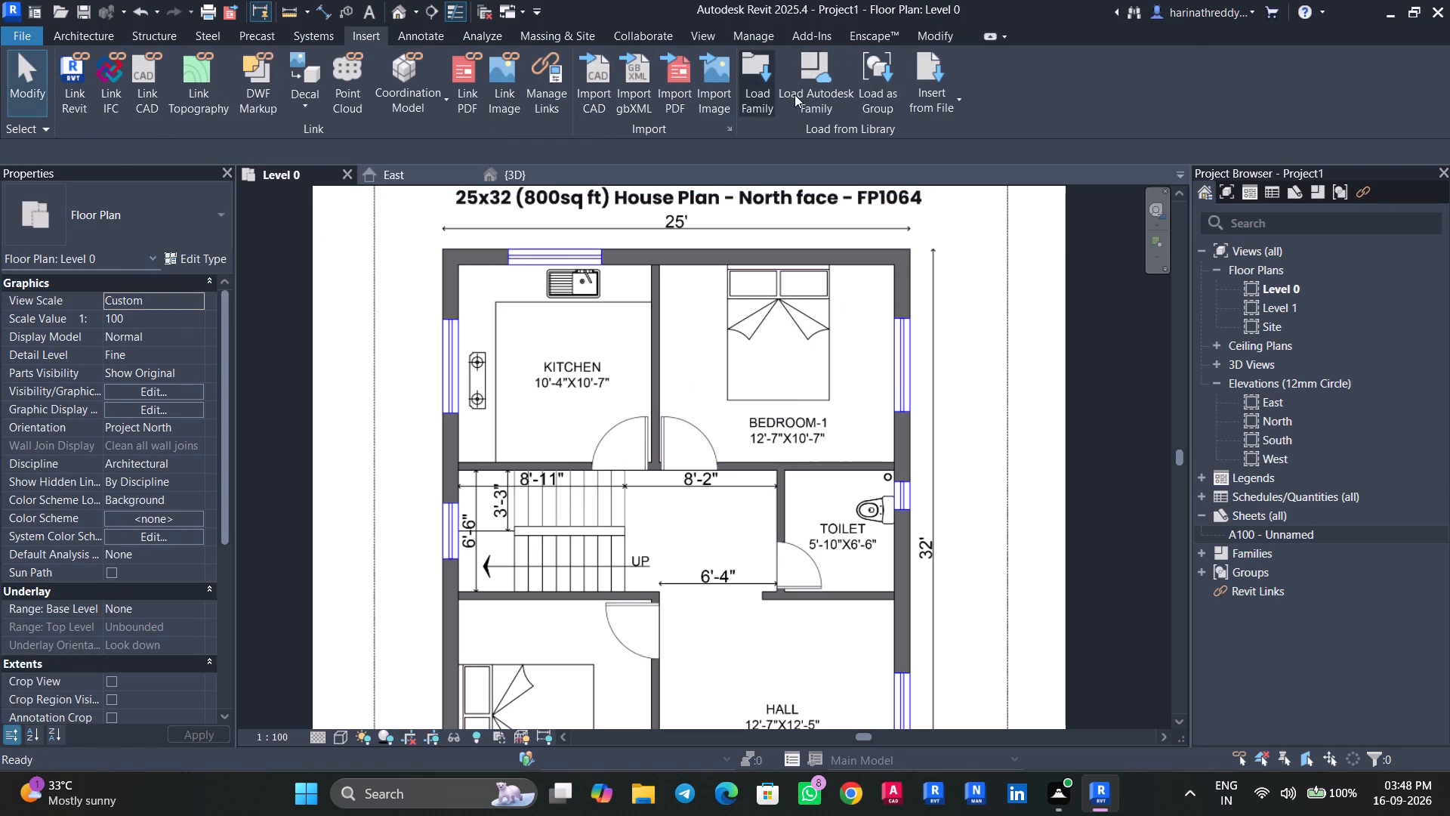
{"action": "left_click", "coordinate": [819, 99]}
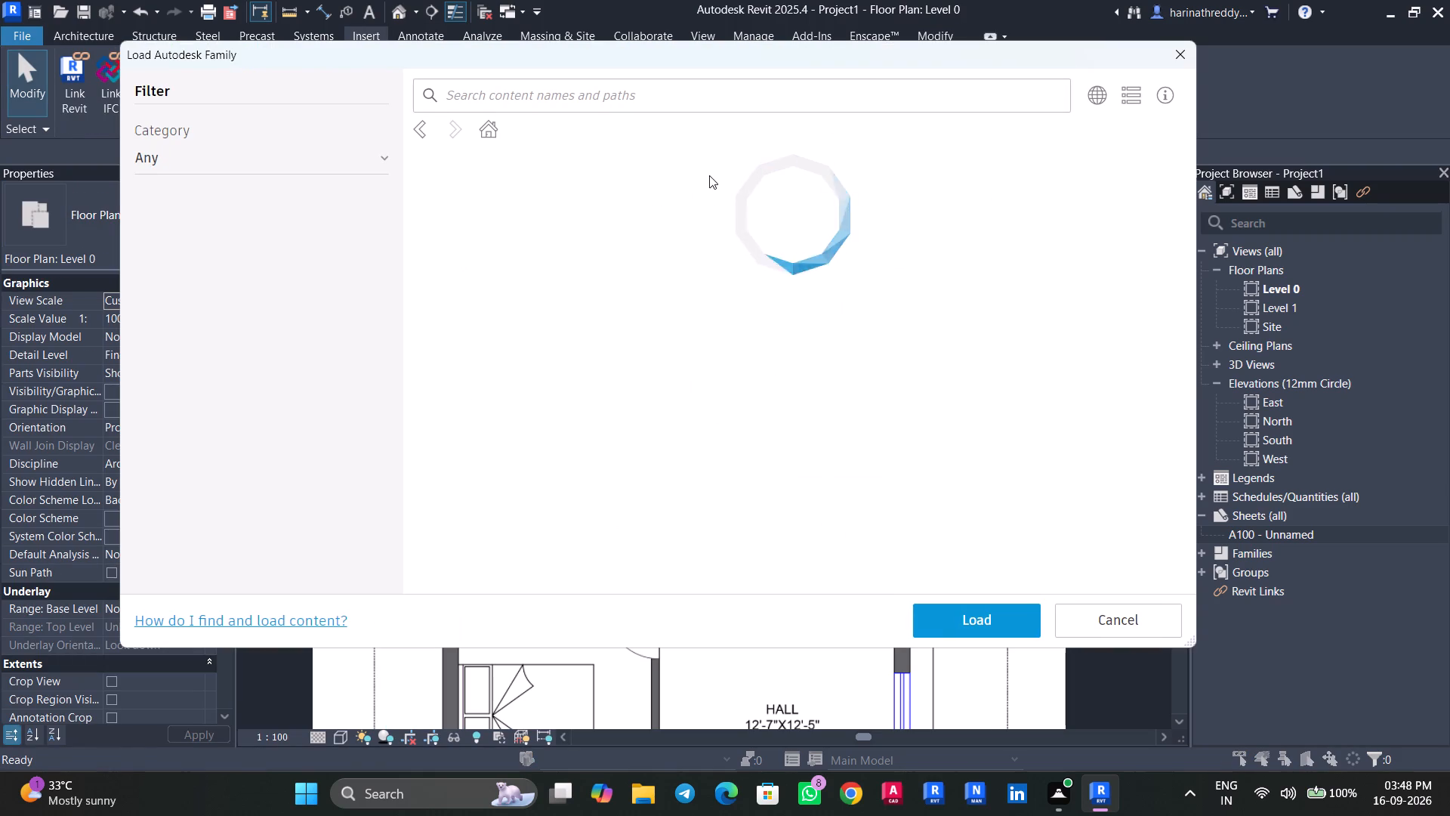
{"action": "left_click", "coordinate": [492, 131]}
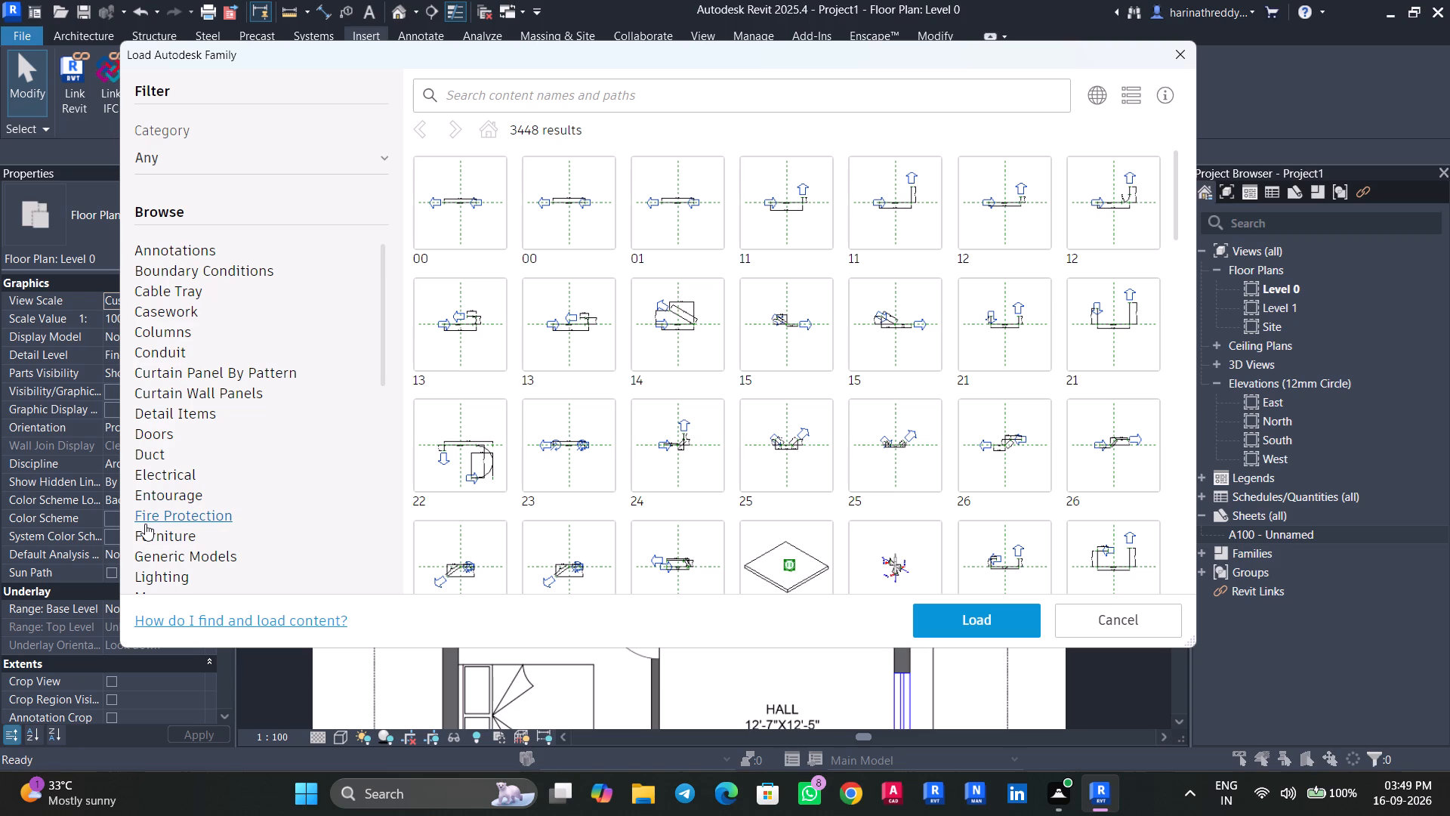
{"action": "left_click", "coordinate": [190, 536]}
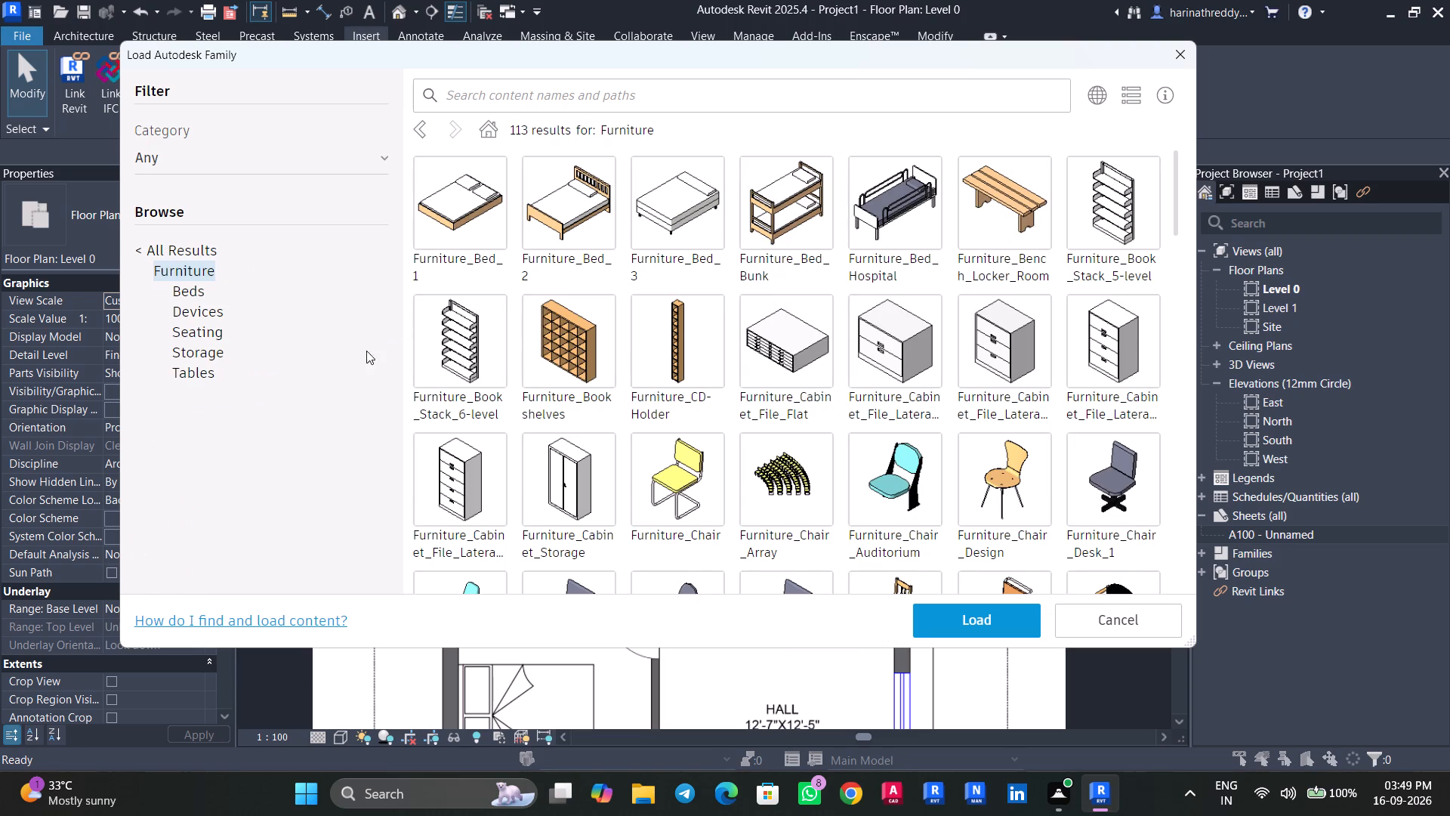
{"action": "left_click", "coordinate": [491, 181]}
{"action": "scroll", "coordinate": [823, 327], "scroll_direction": "down", "scroll_amount": 4}
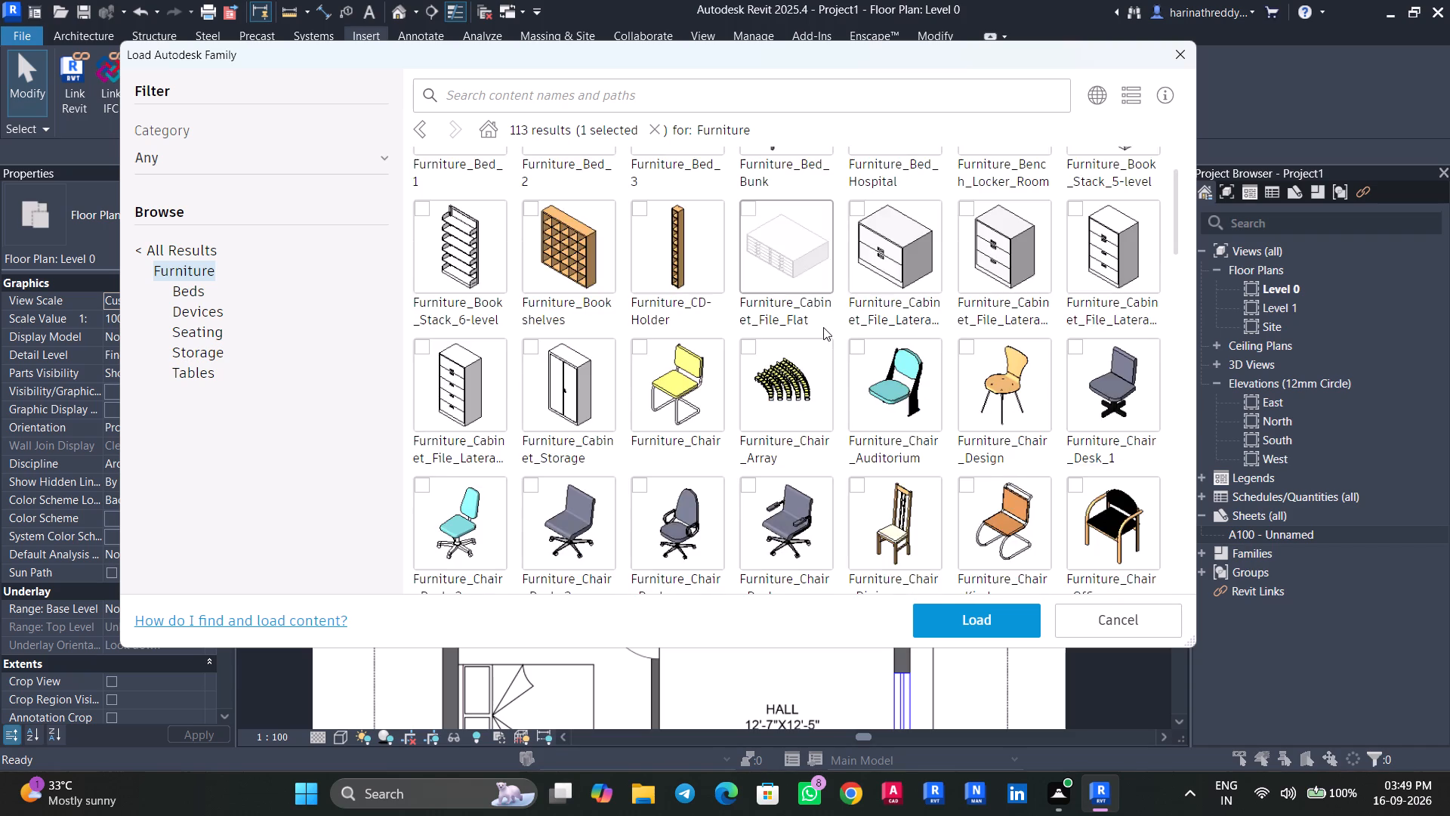
{"action": "scroll", "coordinate": [823, 327], "scroll_direction": "down", "scroll_amount": 3}
{"action": "scroll", "coordinate": [871, 546], "scroll_direction": "down", "scroll_amount": 4}
{"action": "left_click", "coordinate": [961, 620]}
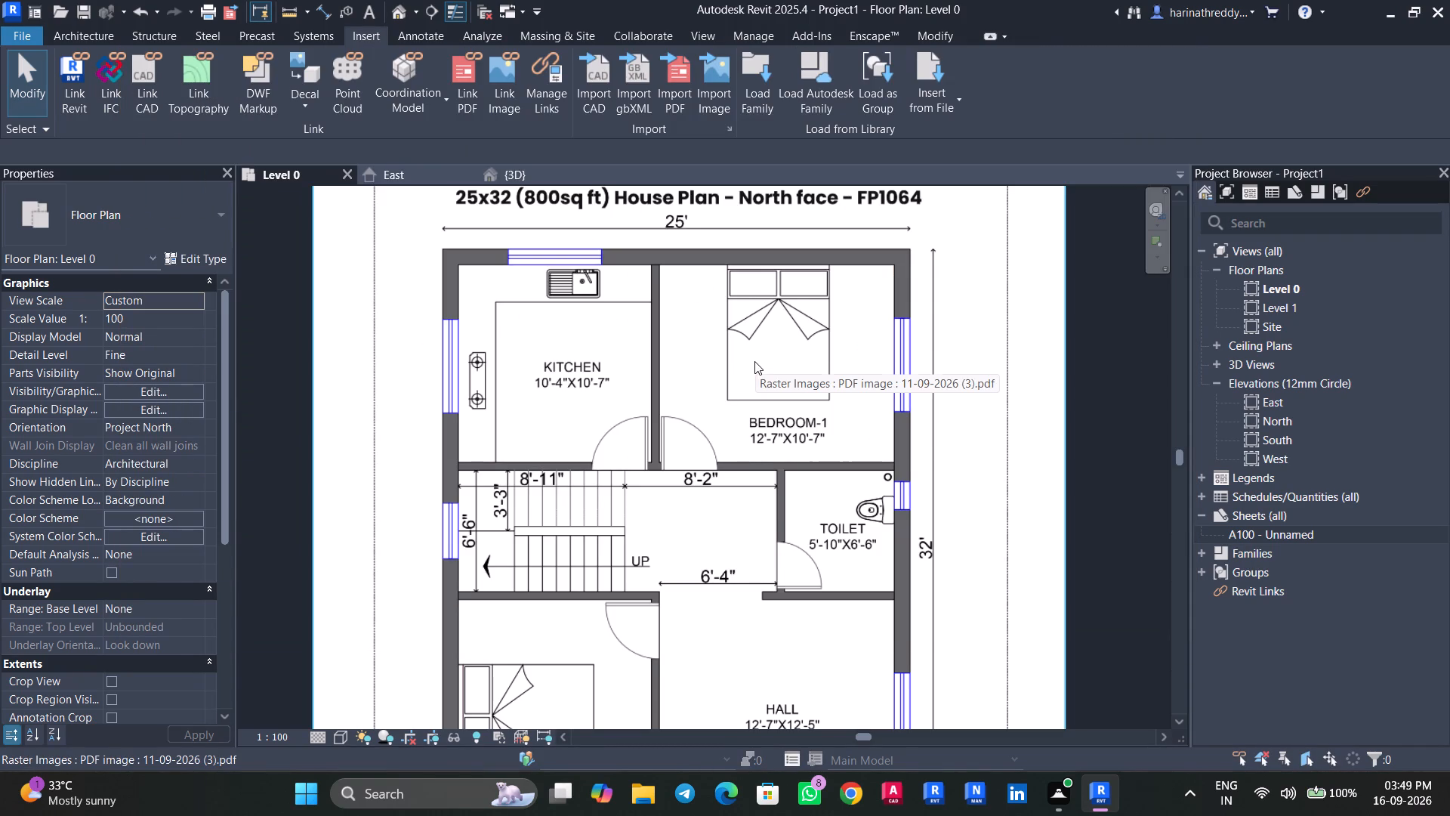
Place 1346x1880x355mm-Double Furniture_Bed_1 beds over the plan's bed symbols in Bedroom-1 and Bedroom-2, rotating the second to match.
{"action": "type", "text": "CM"}
{"action": "scroll", "coordinate": [767, 329], "scroll_direction": "up", "scroll_amount": 3}
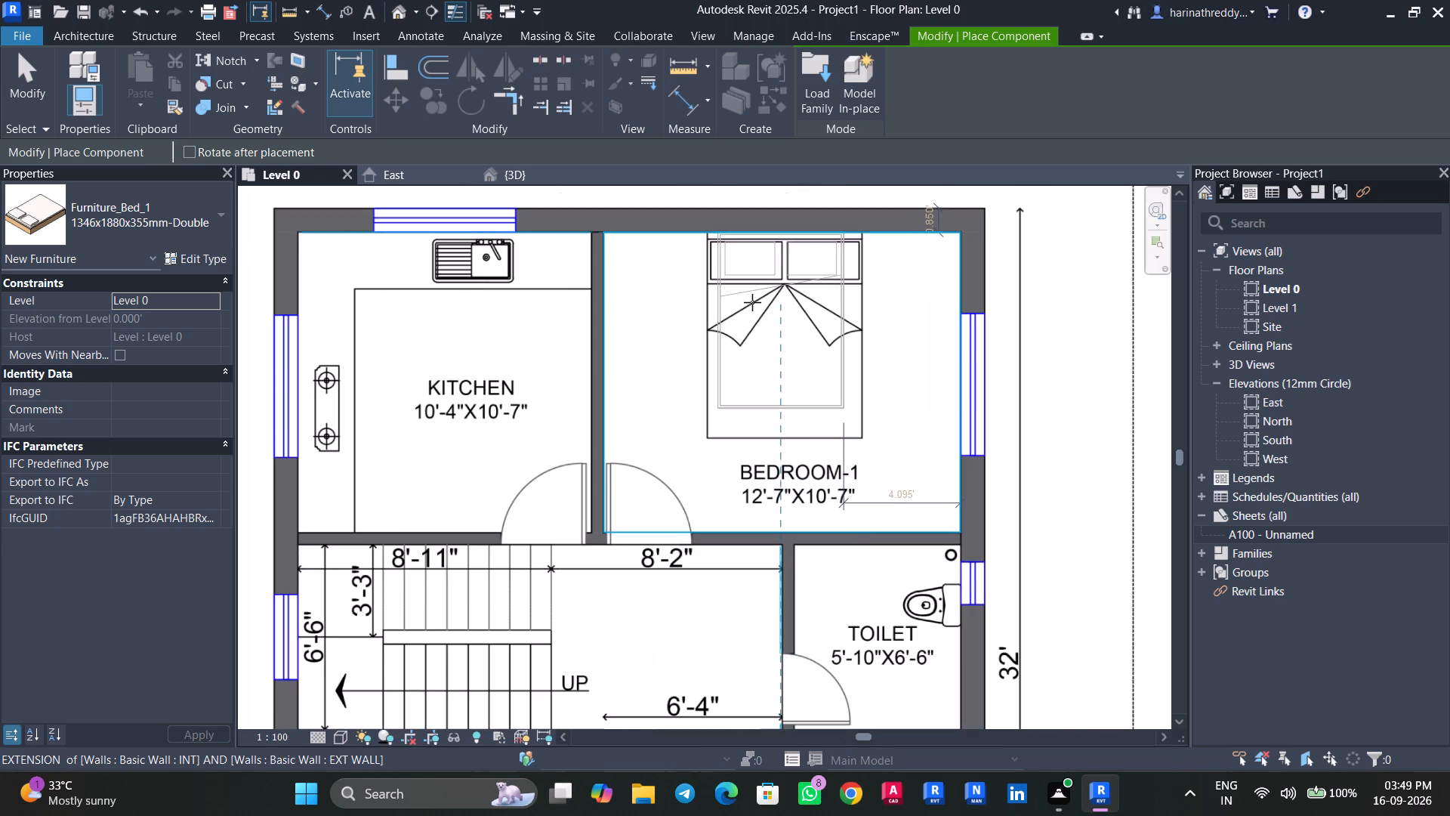
{"action": "left_click", "coordinate": [752, 301]}
{"action": "middle_click_drag", "start_coordinate": [779, 458], "coordinate": [856, 0]}
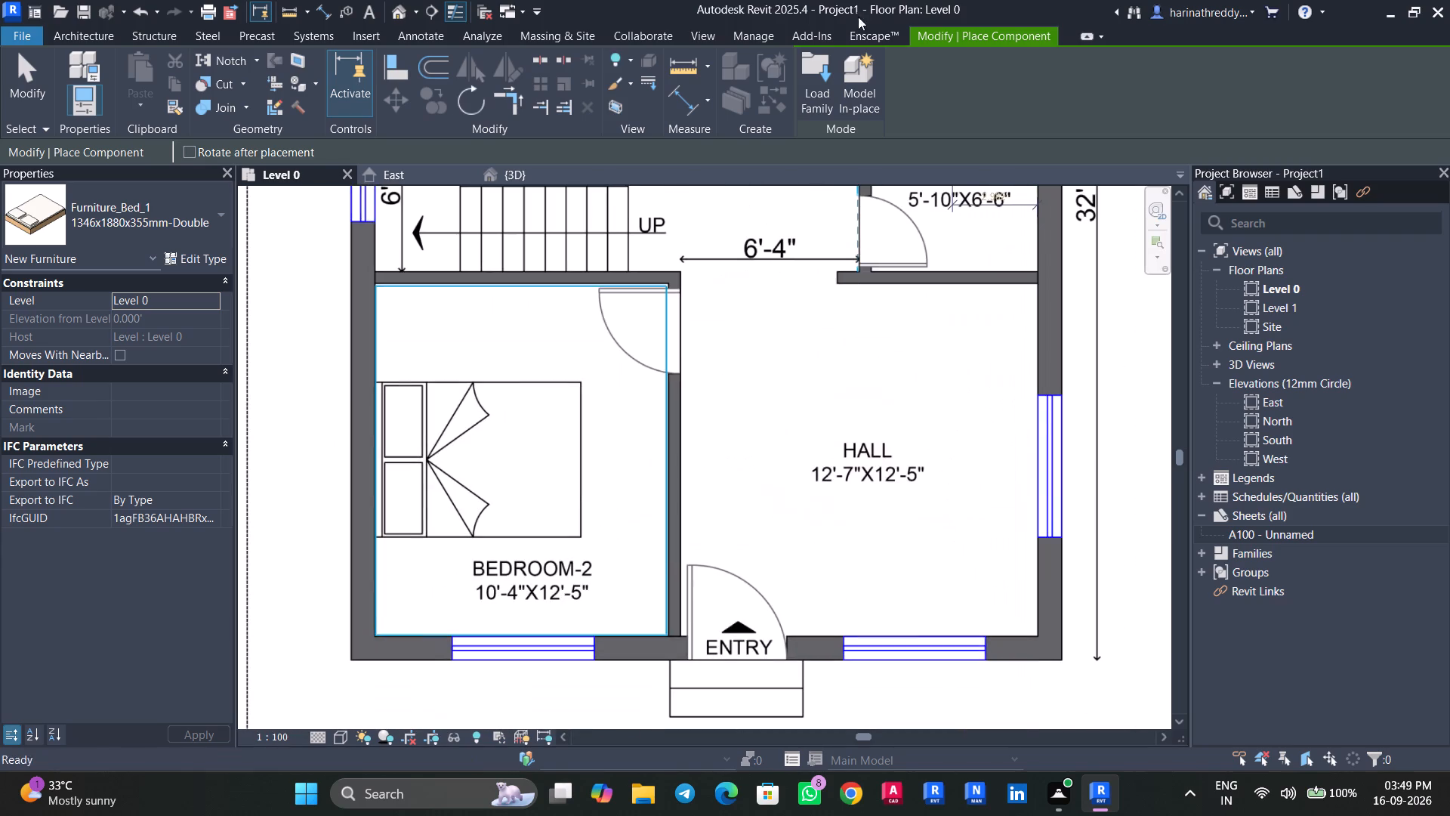
{"action": "key", "text": "space"}
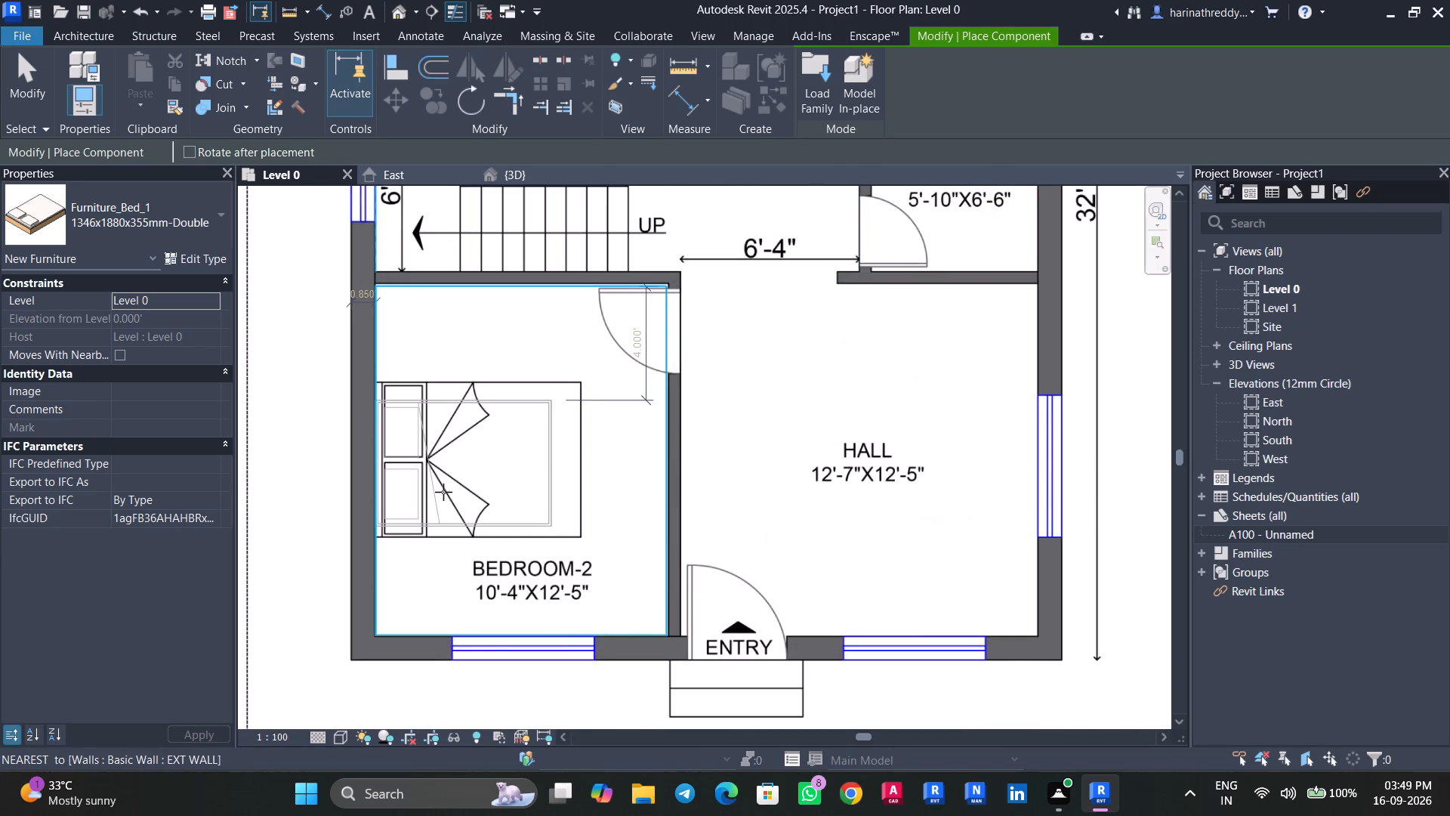
{"action": "left_click", "coordinate": [443, 491]}
{"action": "middle_click_drag", "start_coordinate": [783, 398], "coordinate": [760, 535]}
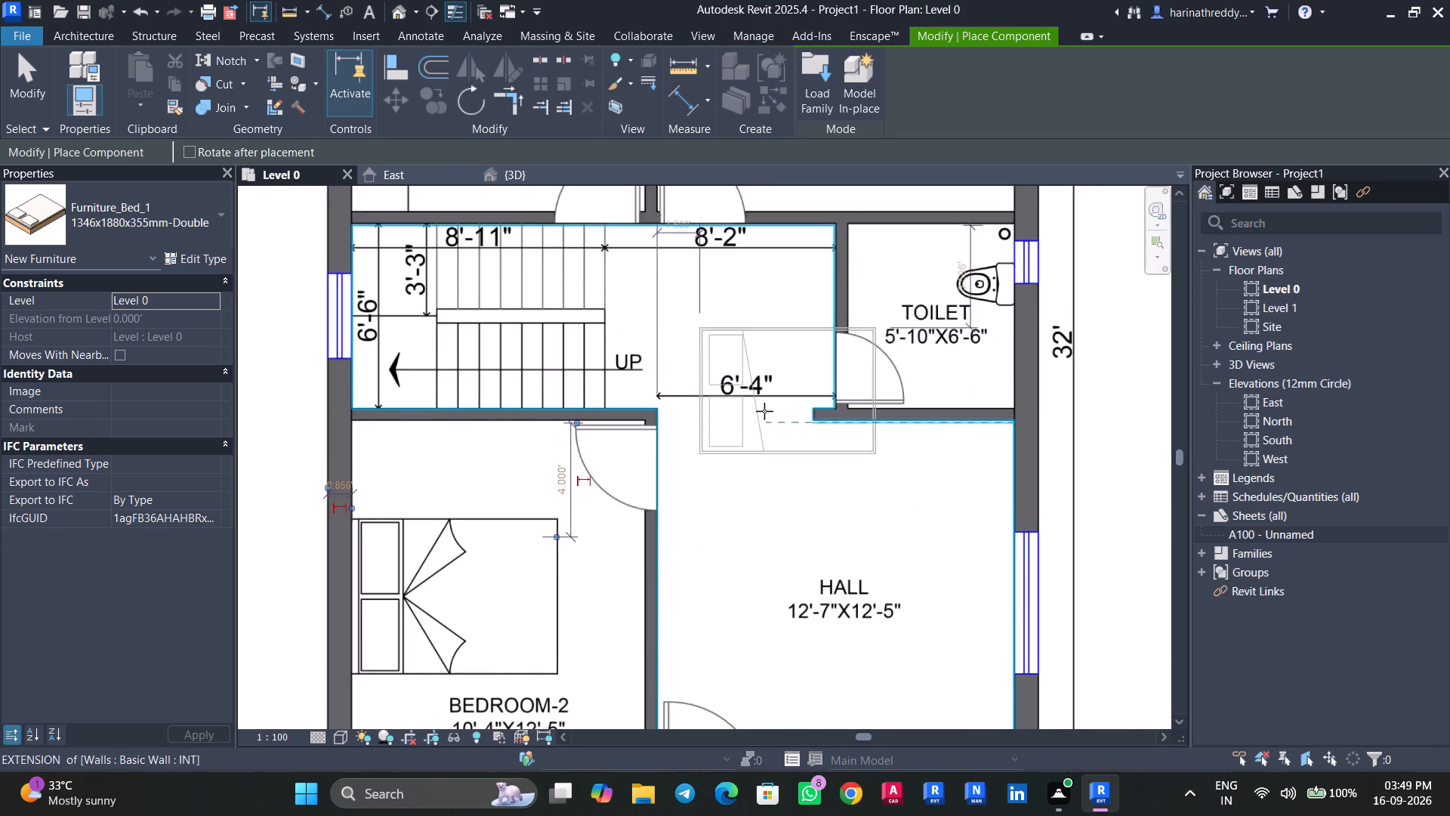
{"action": "middle_click_drag", "start_coordinate": [764, 445], "coordinate": [745, 597]}
{"action": "key", "text": "Escape"}
{"action": "key", "text": "Escape"}
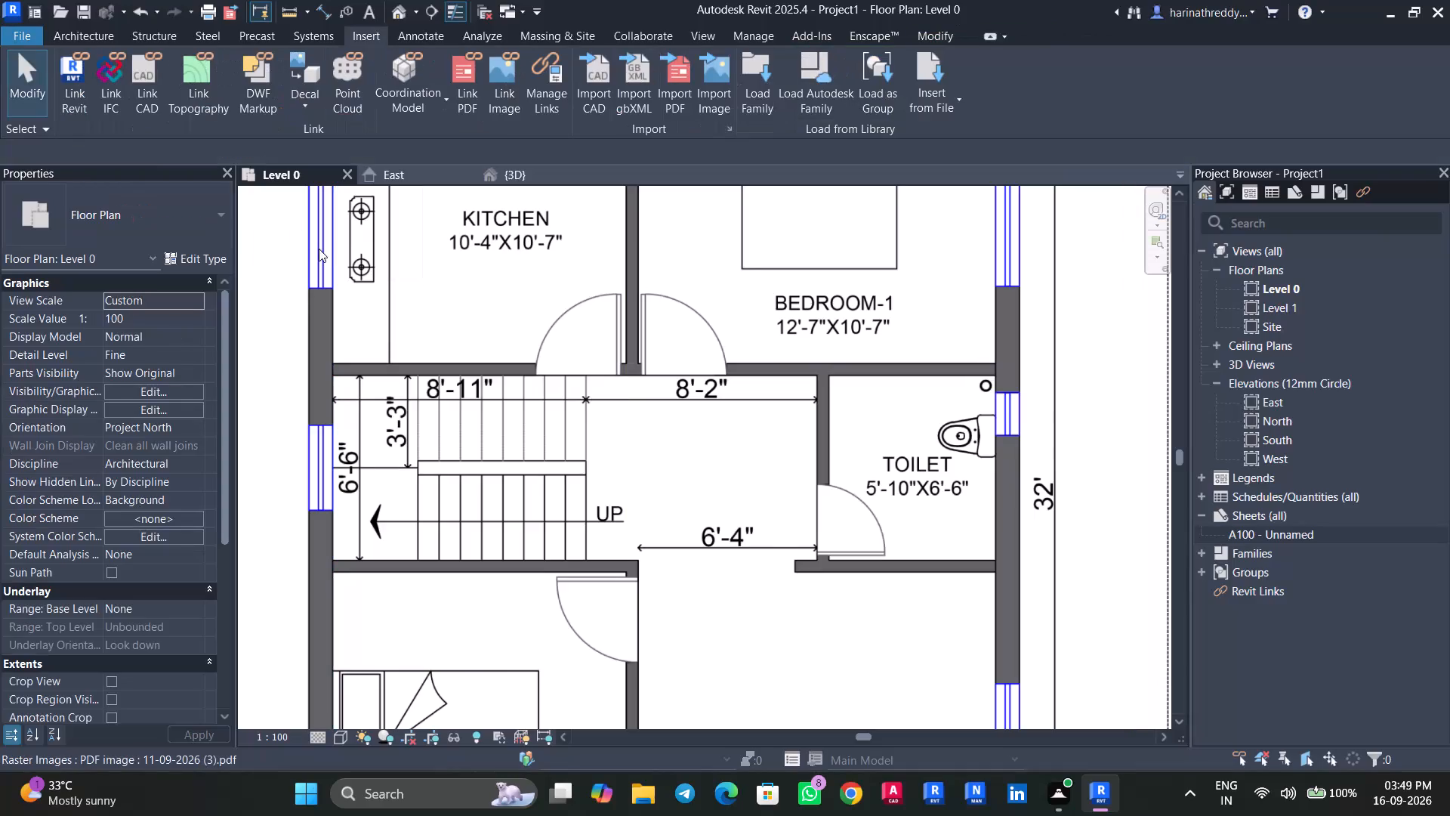
Place the 540x360x410mm Plumbing_Fixtures_WC_Wall_Mounted over the plan's WC symbol, rotated to back onto the toilet's exterior wall.
{"action": "type", "text": "CM"}
{"action": "left_click", "coordinate": [182, 229]}
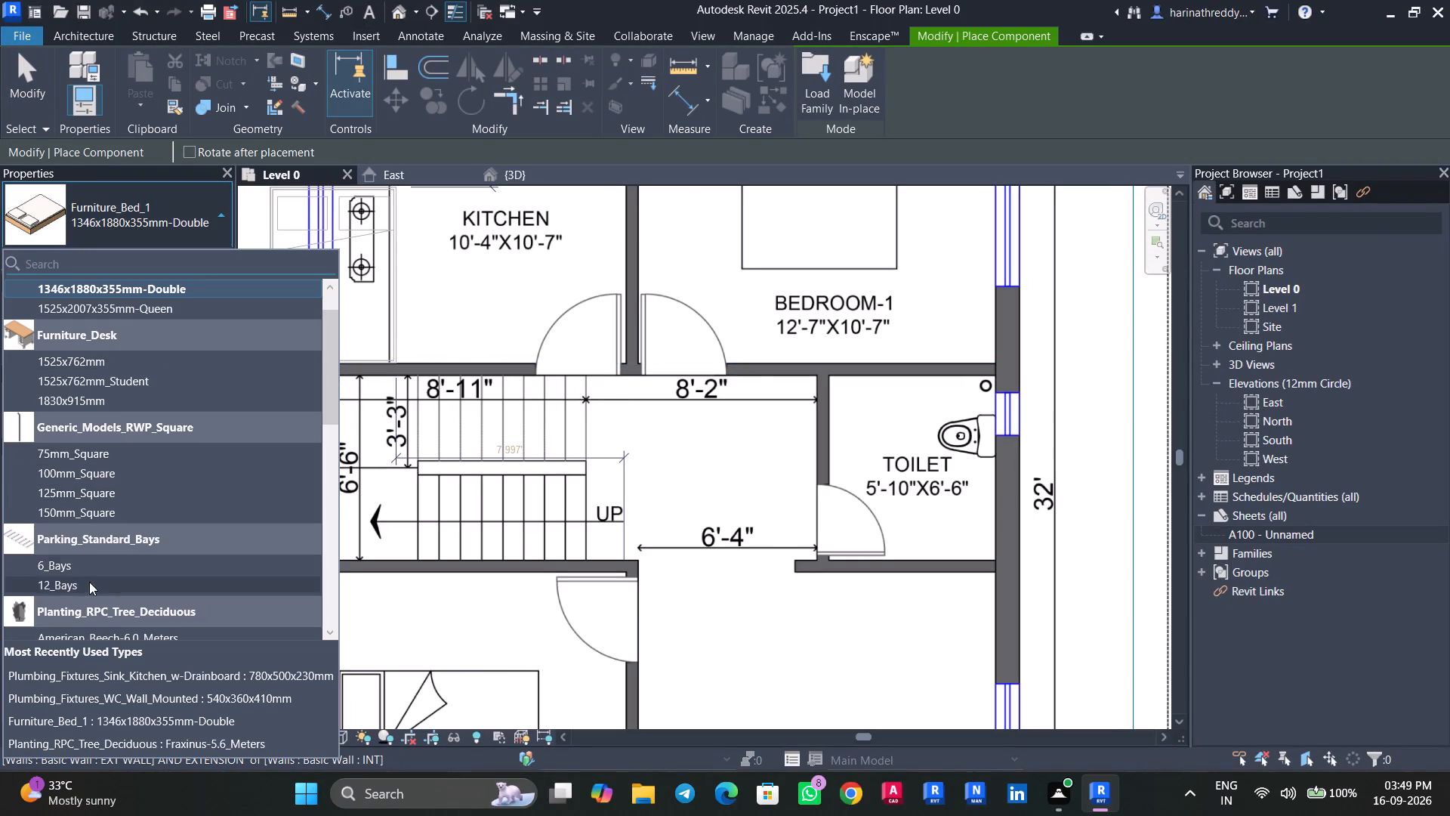
{"action": "scroll", "coordinate": [95, 569], "scroll_direction": "up", "scroll_amount": 11}
{"action": "scroll", "coordinate": [110, 467], "scroll_direction": "down", "scroll_amount": 13}
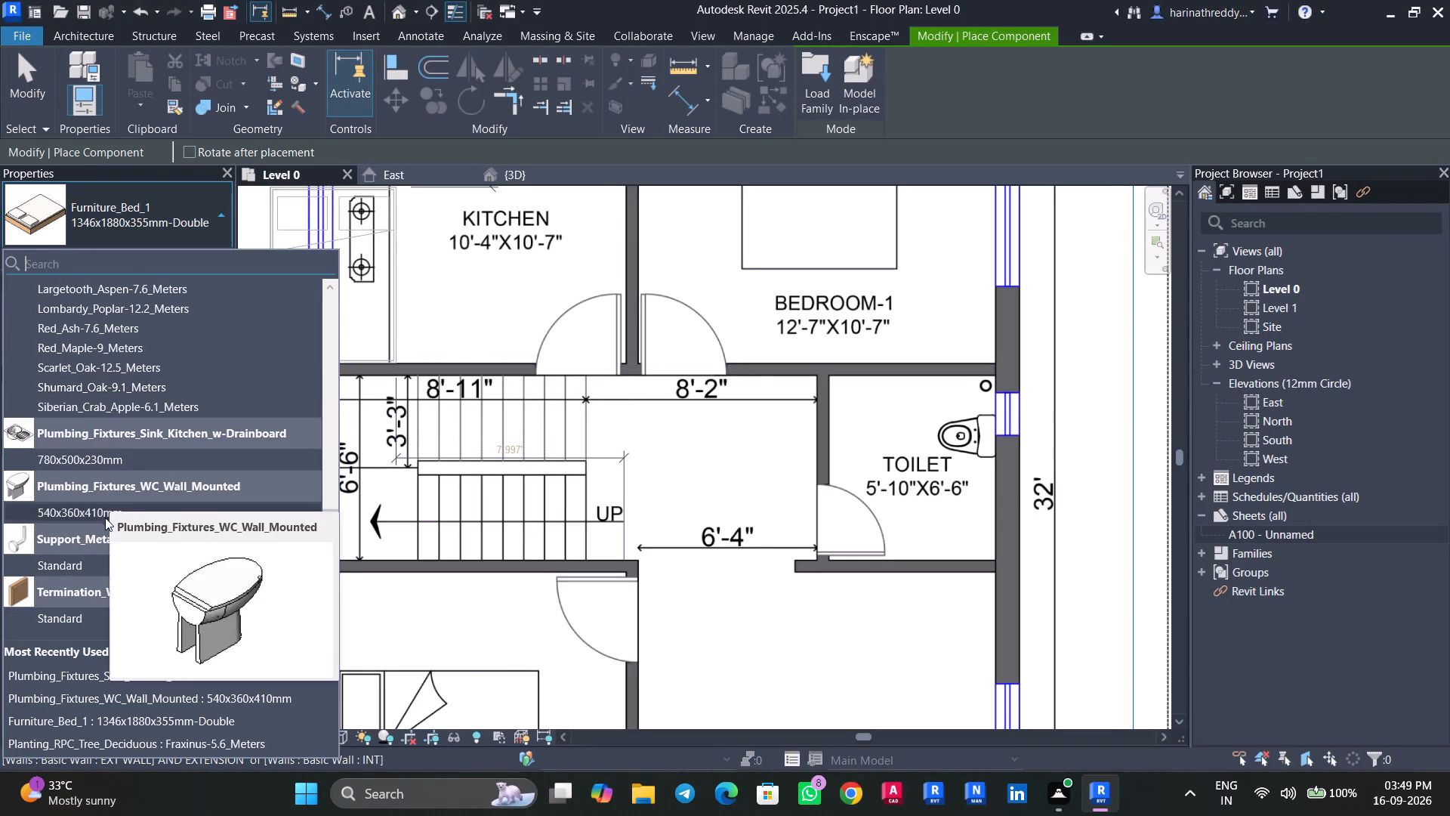
{"action": "left_click", "coordinate": [106, 511]}
{"action": "key", "text": "space"}
{"action": "key", "text": "space"}
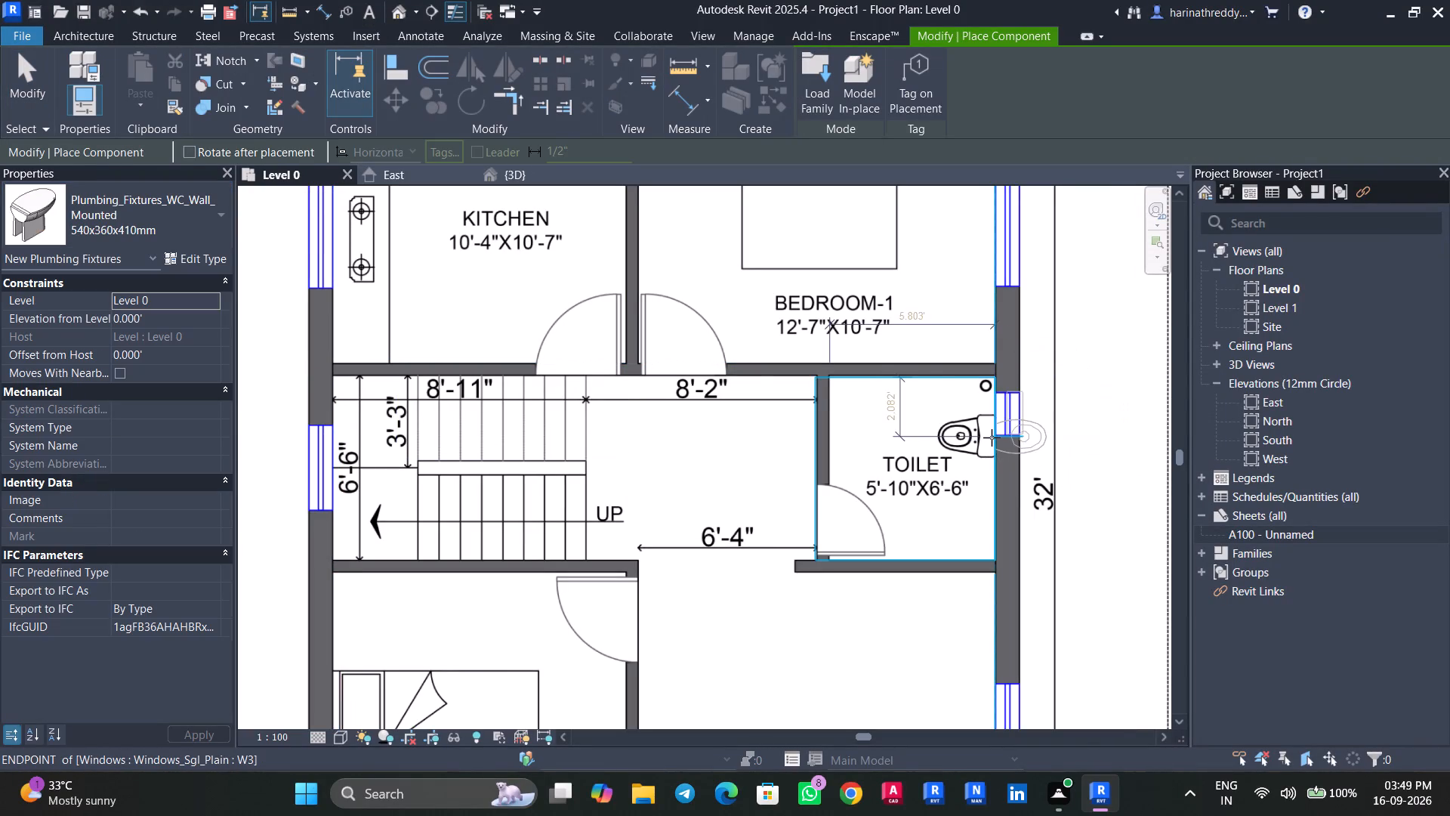
{"action": "key", "text": "space"}
{"action": "key", "text": "space"}
{"action": "key", "text": "space"}
{"action": "key", "text": "space"}
{"action": "scroll", "coordinate": [992, 434], "scroll_direction": "up", "scroll_amount": 3}
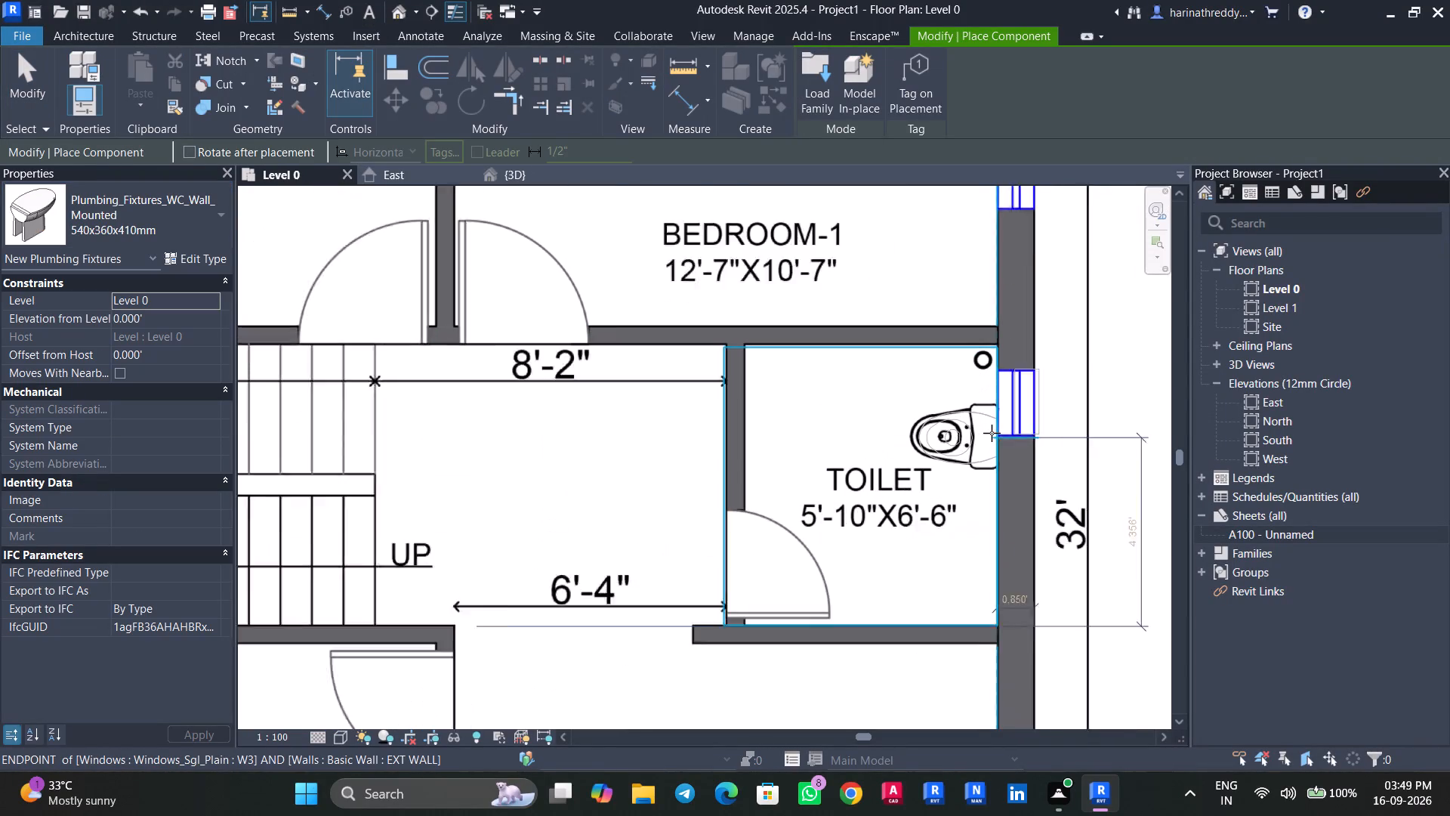
{"action": "scroll", "coordinate": [992, 433], "scroll_direction": "up", "scroll_amount": 1}
{"action": "left_click", "coordinate": [998, 434]}
{"action": "key", "text": "Escape"}
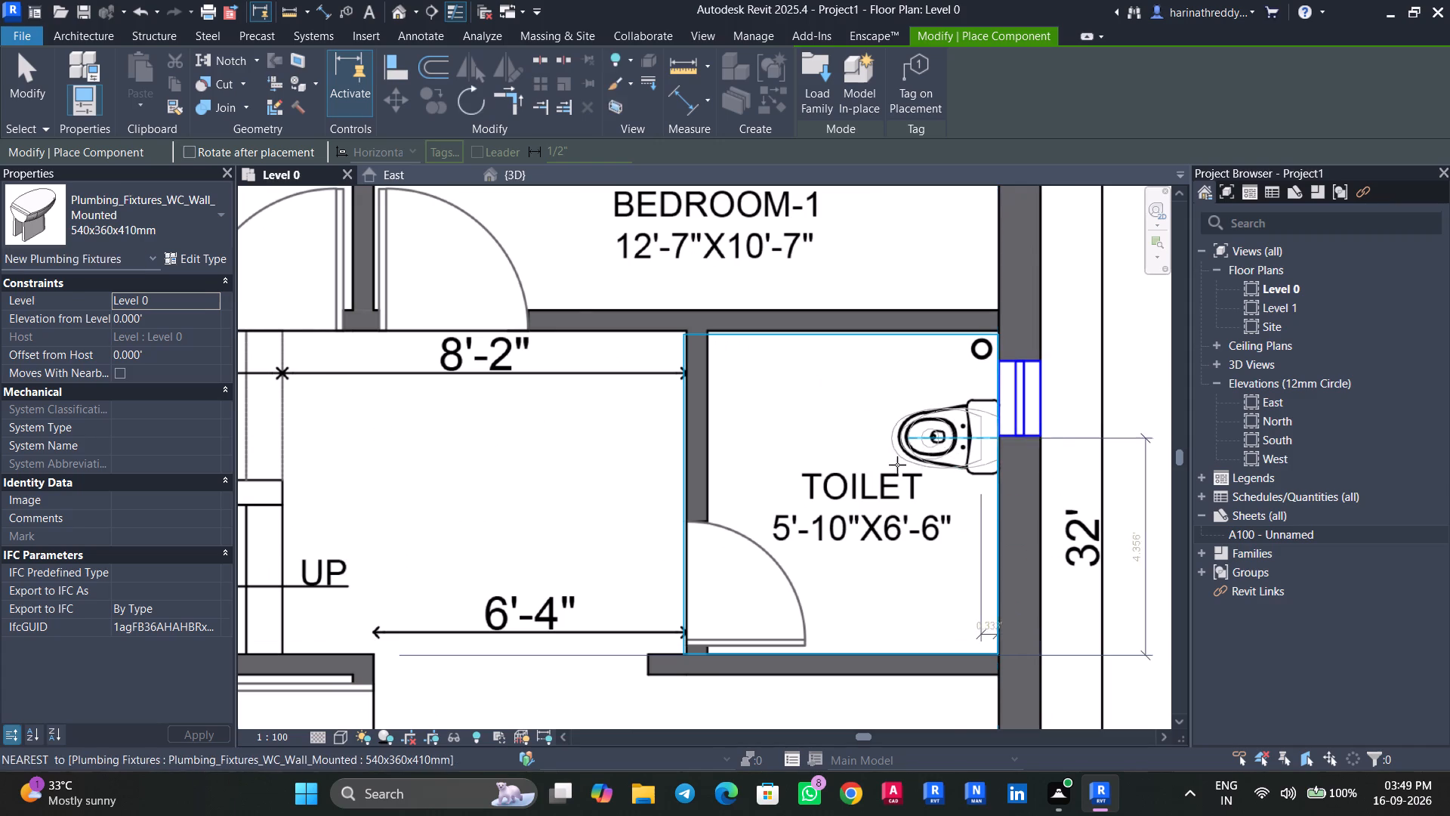
{"action": "key", "text": "Escape"}
{"action": "key", "text": "Escape"}
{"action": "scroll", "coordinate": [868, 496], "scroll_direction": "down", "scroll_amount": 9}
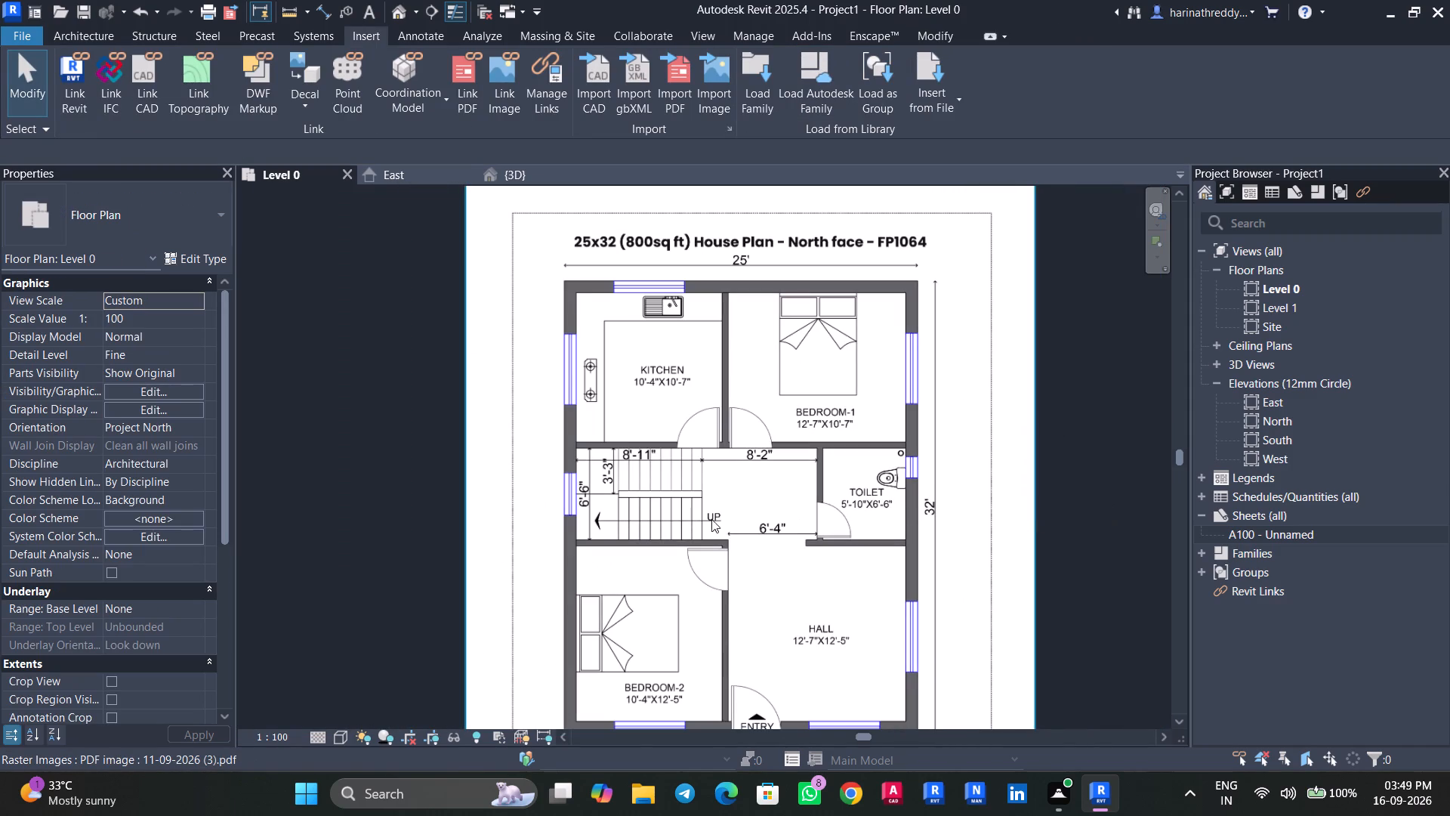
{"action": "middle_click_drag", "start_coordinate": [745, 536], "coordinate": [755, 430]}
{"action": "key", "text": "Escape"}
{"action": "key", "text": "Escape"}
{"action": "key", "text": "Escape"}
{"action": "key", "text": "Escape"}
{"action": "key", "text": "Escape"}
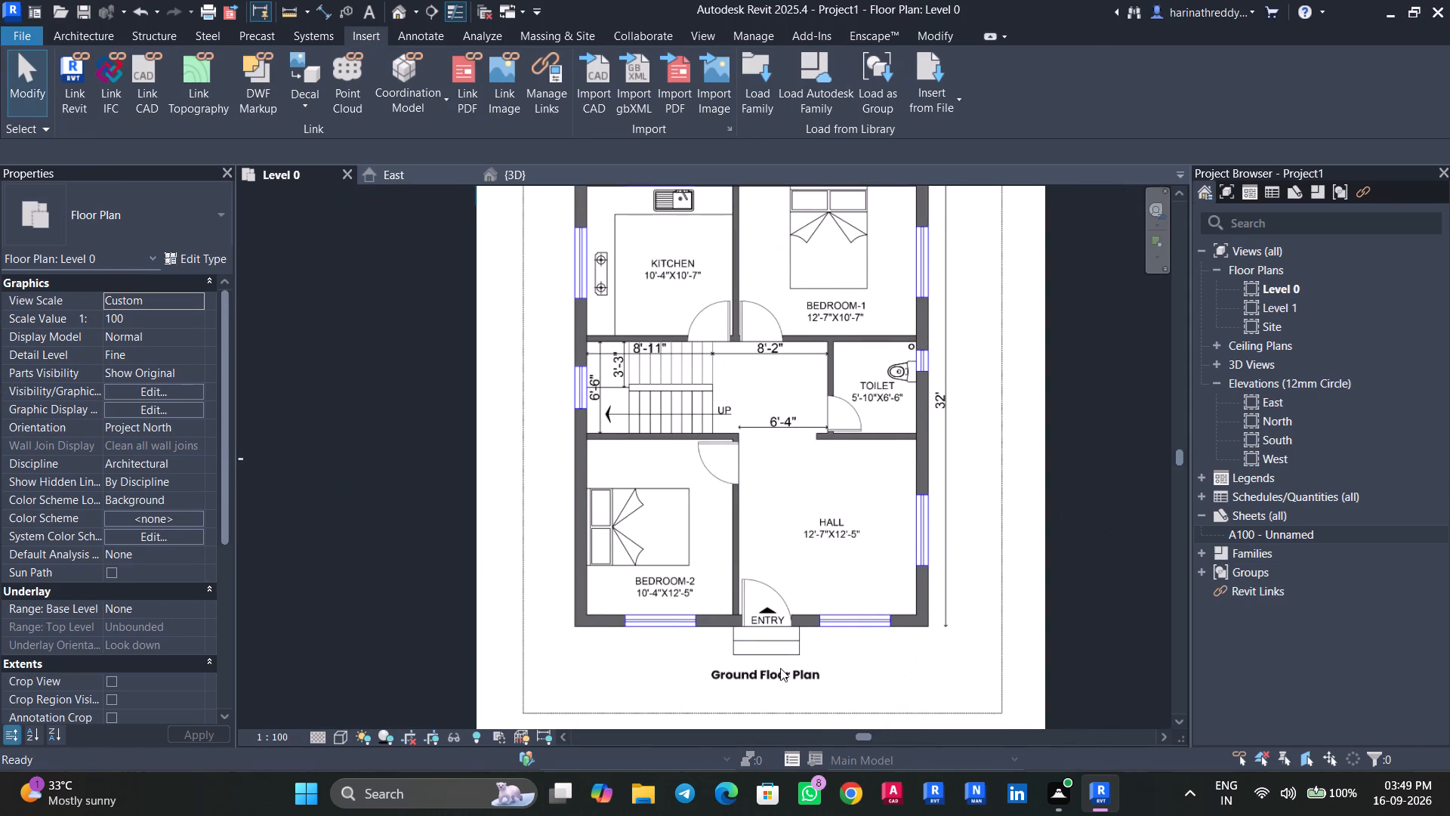
Switch to File Explorer and open the FINAL TITLE BLOCK family from the recent files.
{"action": "left_click", "coordinate": [652, 784]}
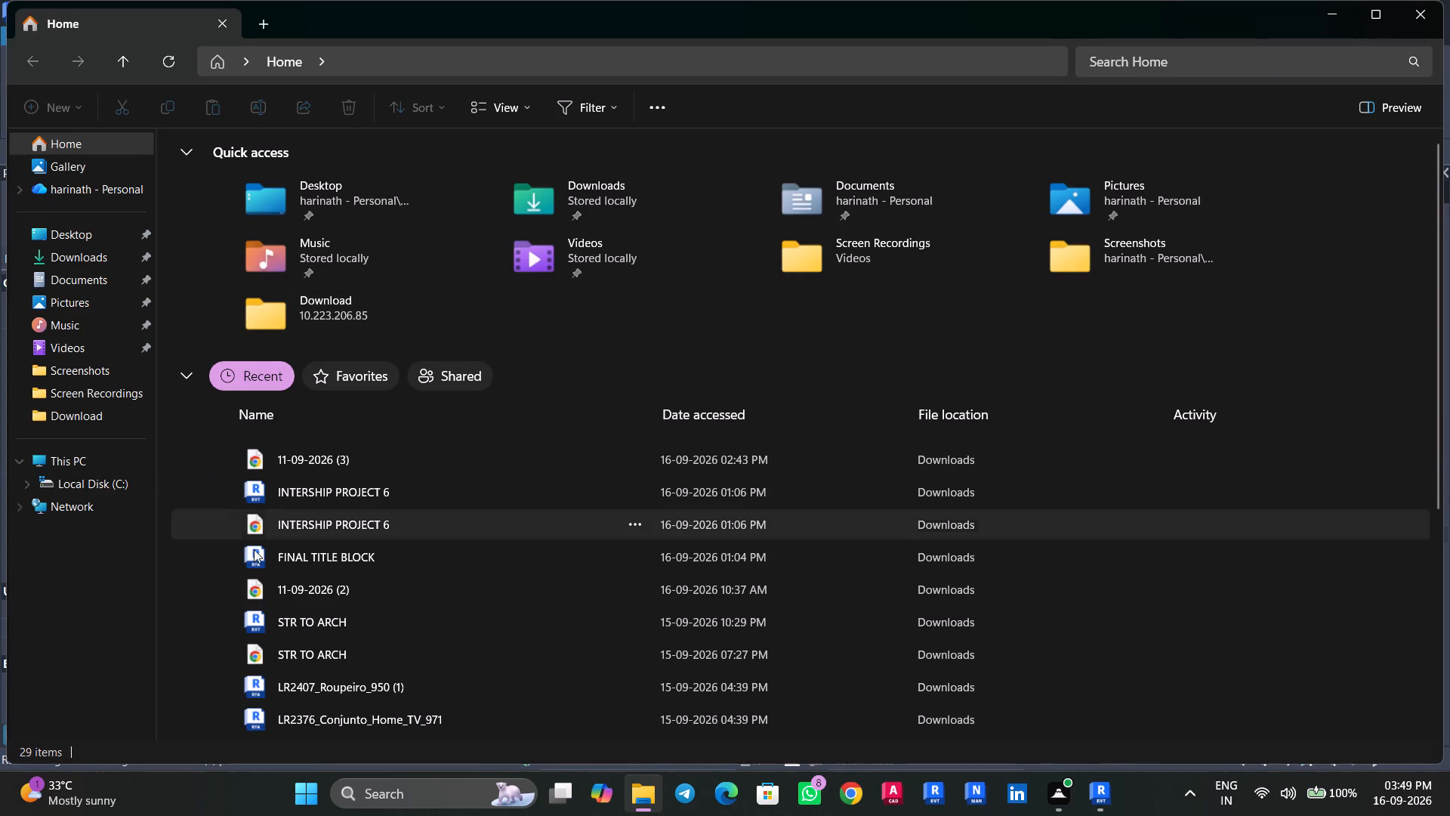
{"action": "left_click", "coordinate": [97, 267]}
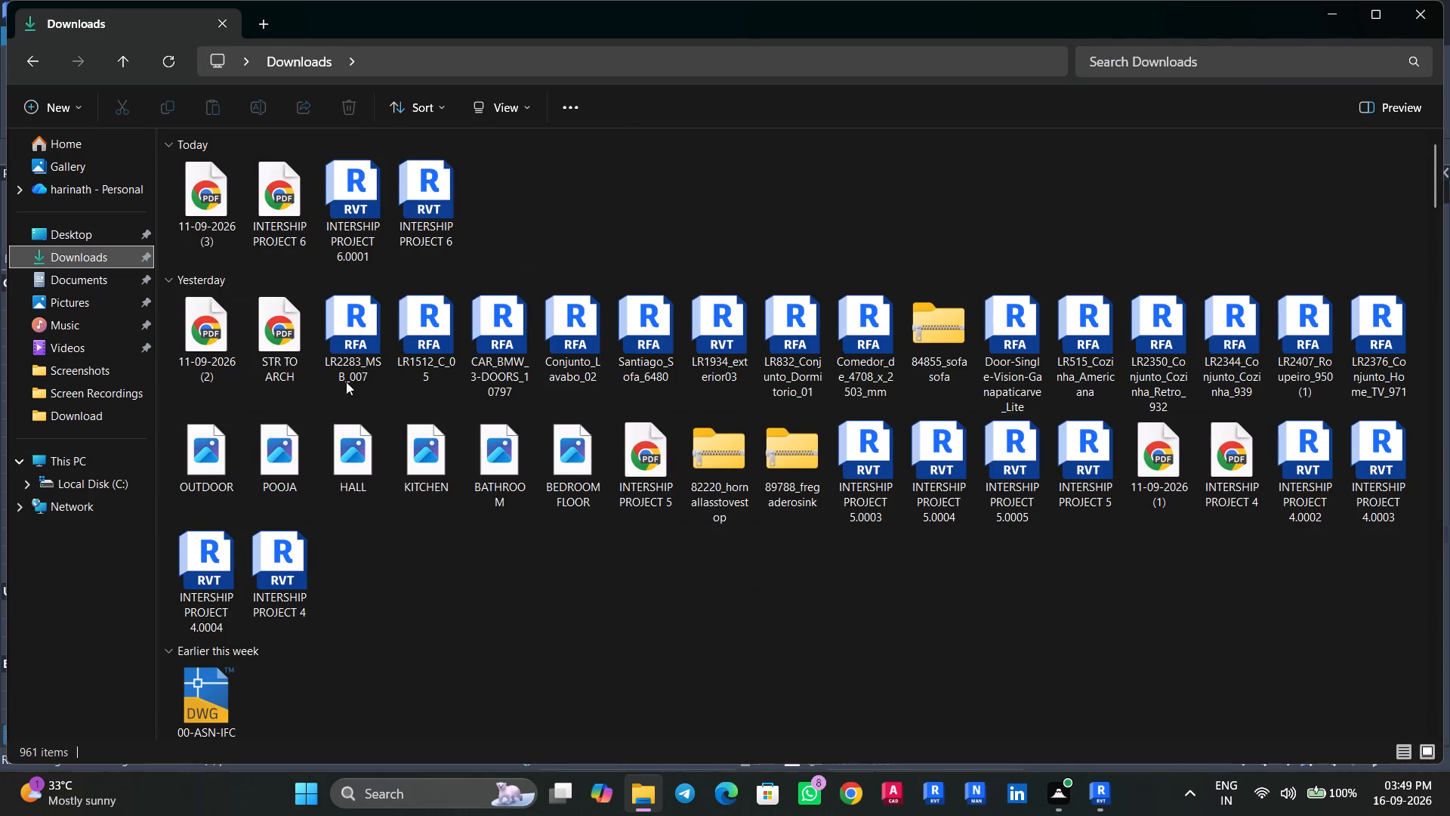
{"action": "left_click", "coordinate": [89, 149]}
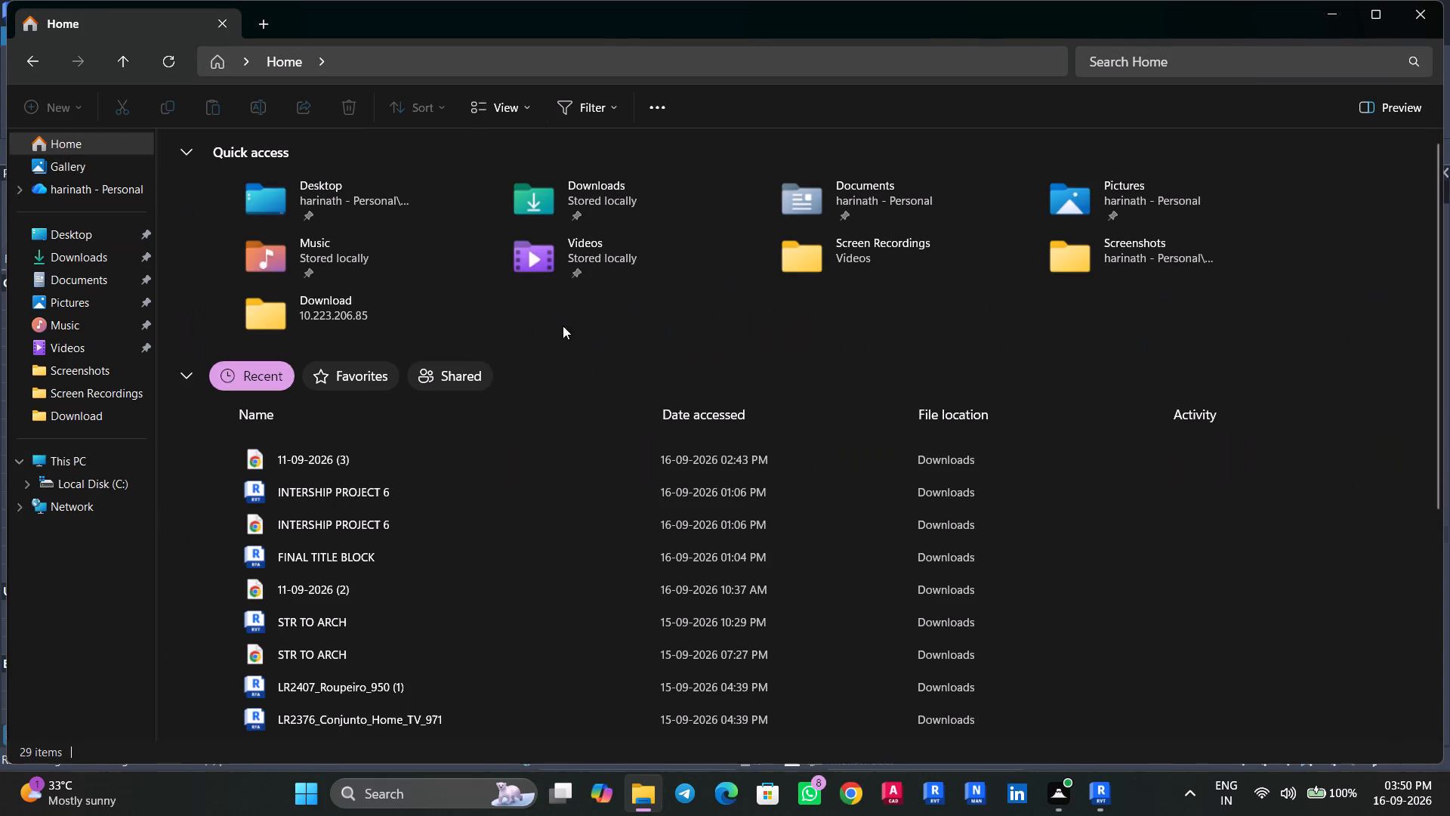
{"action": "scroll", "coordinate": [445, 485], "scroll_direction": "down", "scroll_amount": 3}
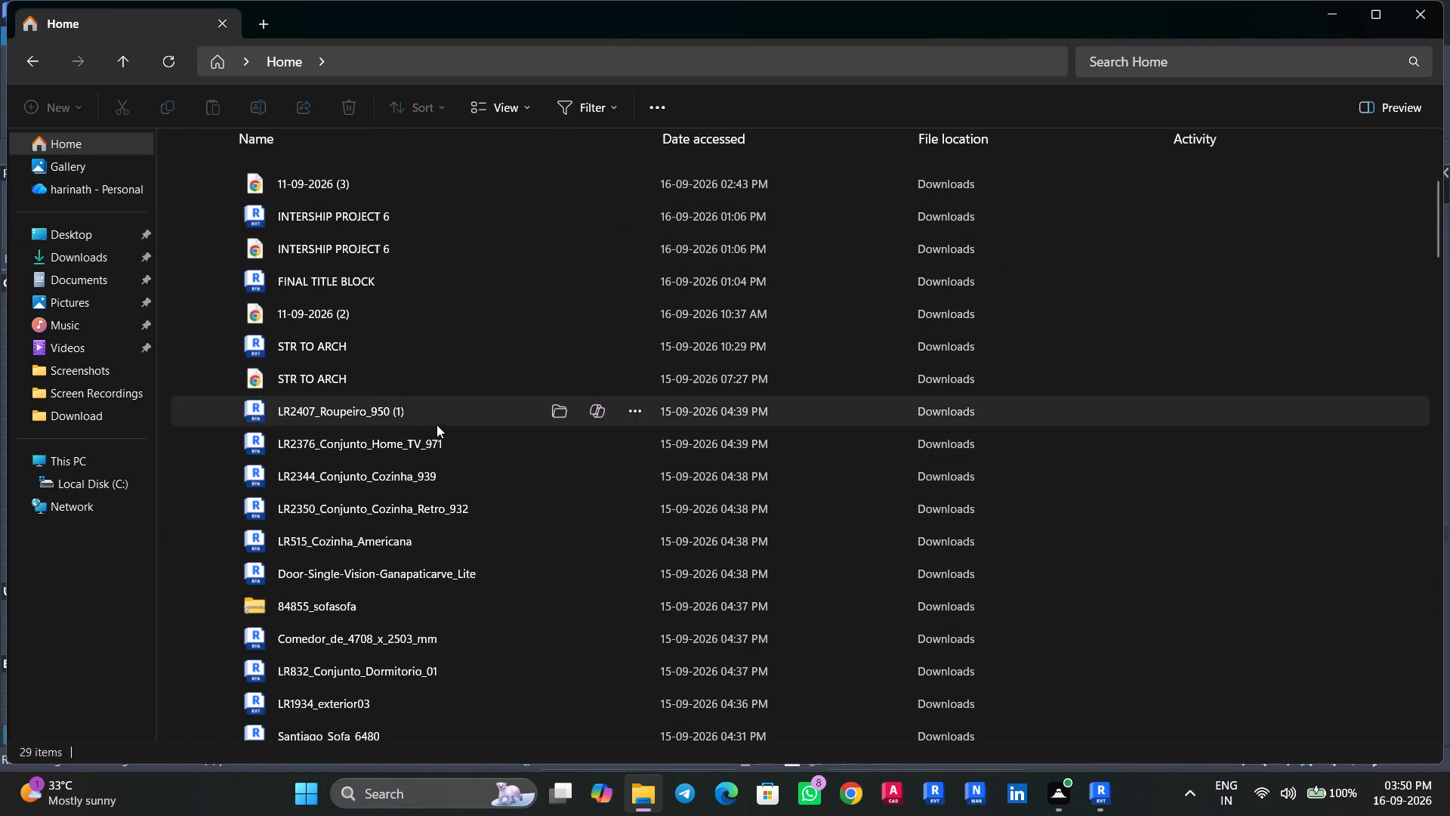
{"action": "double_click", "coordinate": [418, 277]}
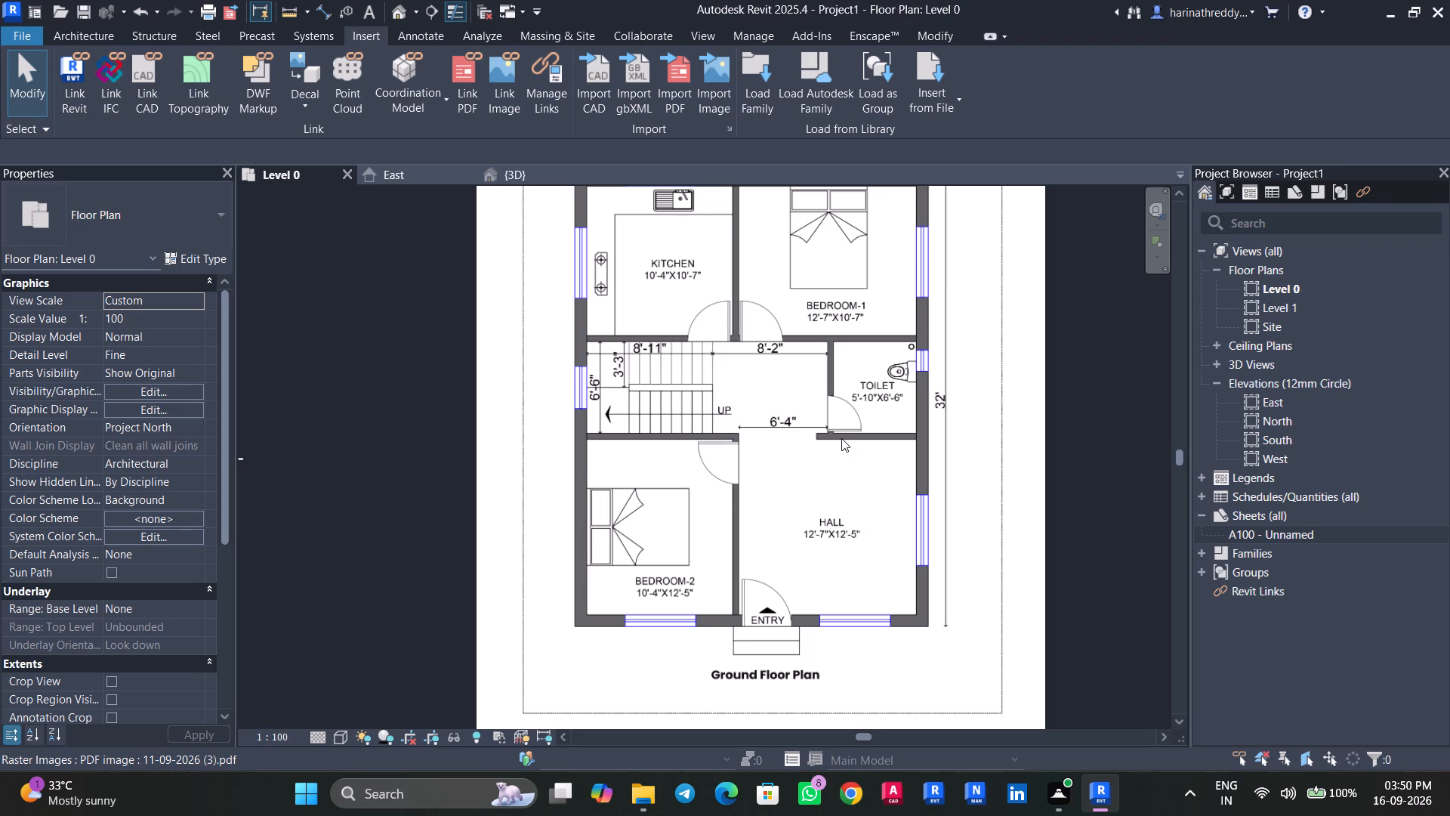
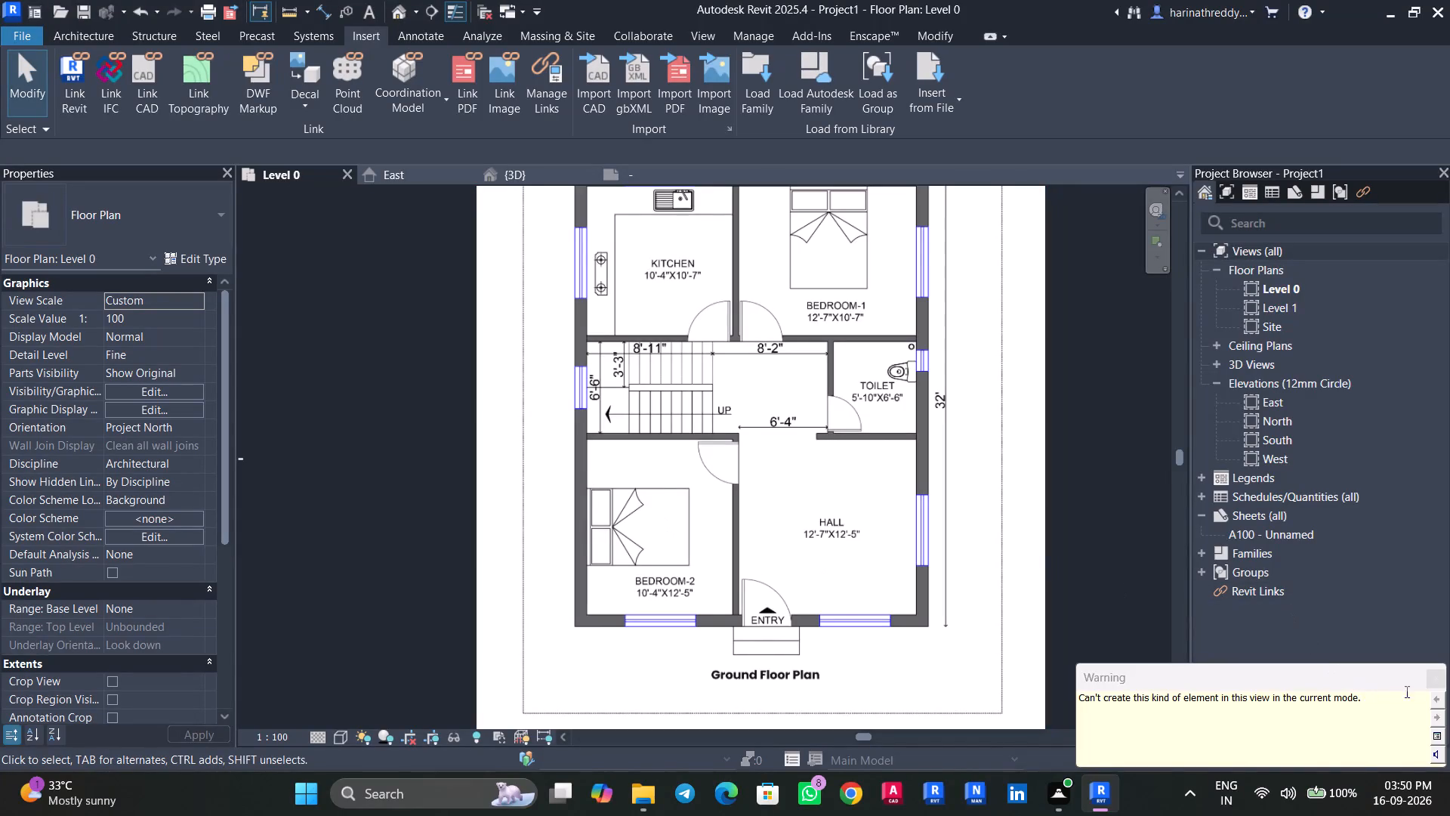
Examine the room labels and sizes on the imported ground floor plan.
{"action": "left_click", "coordinate": [1438, 680]}
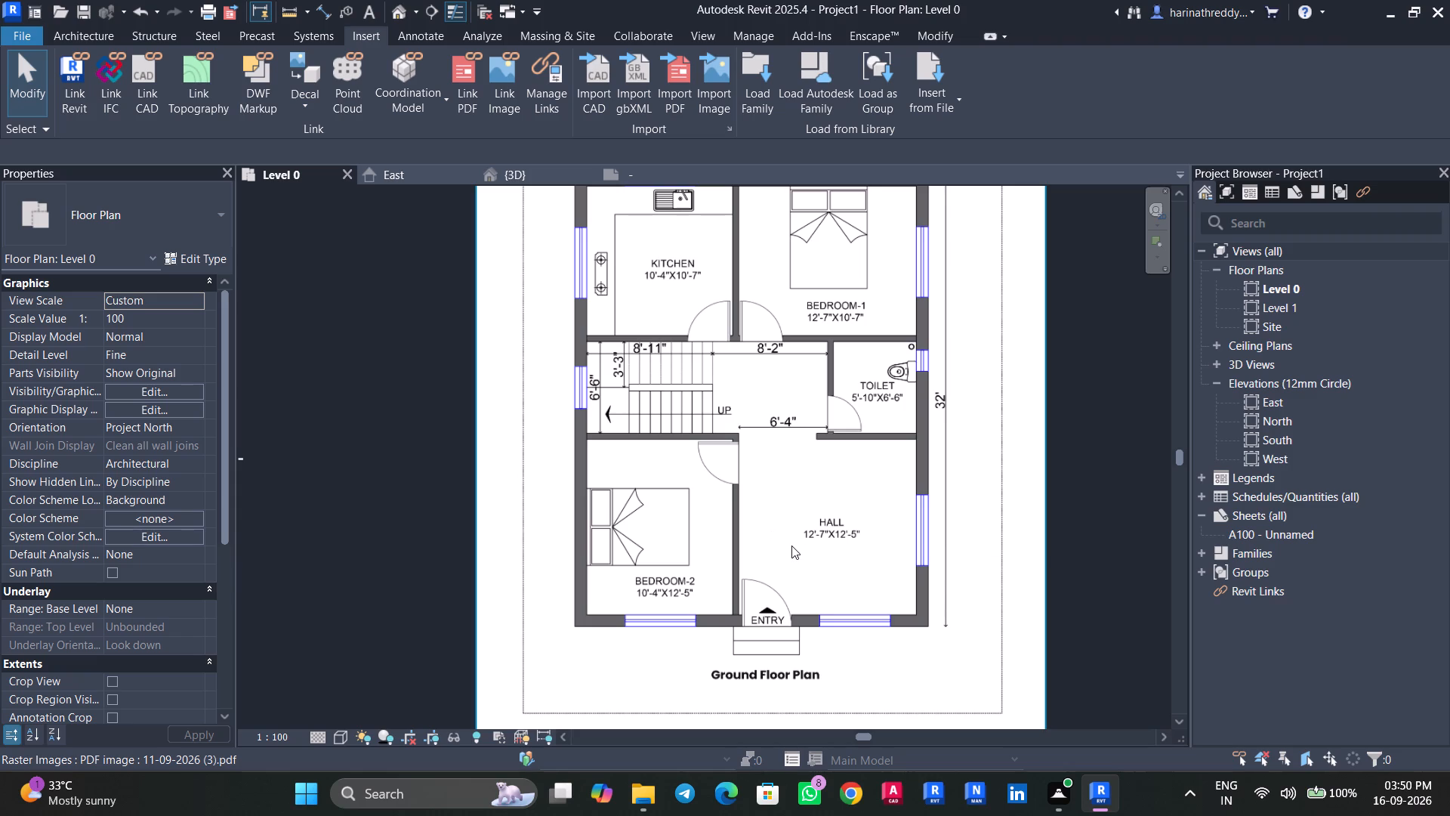
{"action": "scroll", "coordinate": [821, 296], "scroll_direction": "up", "scroll_amount": 6}
{"action": "middle_click_drag", "start_coordinate": [810, 360], "coordinate": [825, 394]}
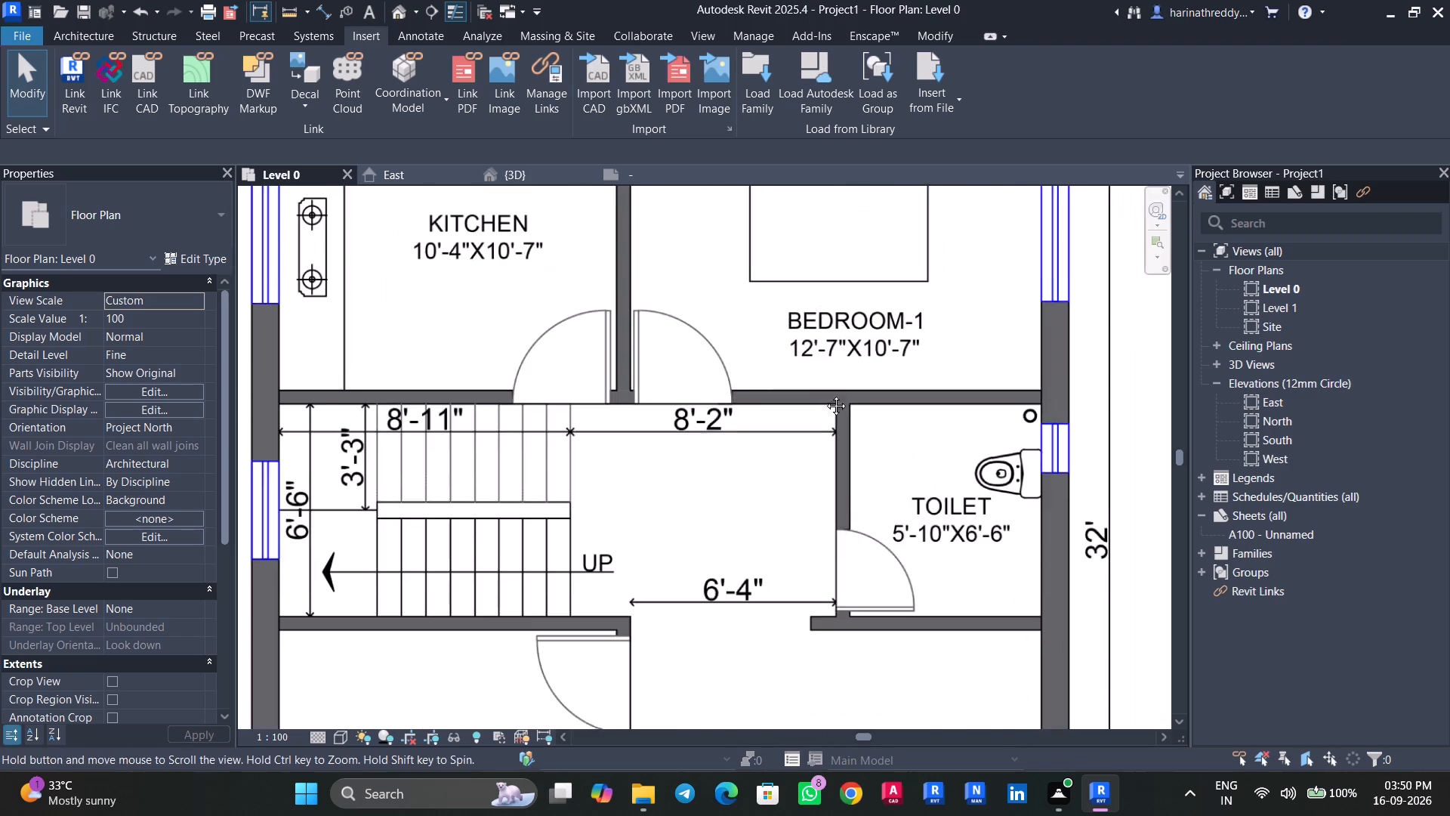
{"action": "middle_click_drag", "start_coordinate": [825, 394], "coordinate": [874, 555]}
{"action": "scroll", "coordinate": [882, 543], "scroll_direction": "down", "scroll_amount": 4}
{"action": "middle_click_drag", "start_coordinate": [886, 537], "coordinate": [843, 444]}
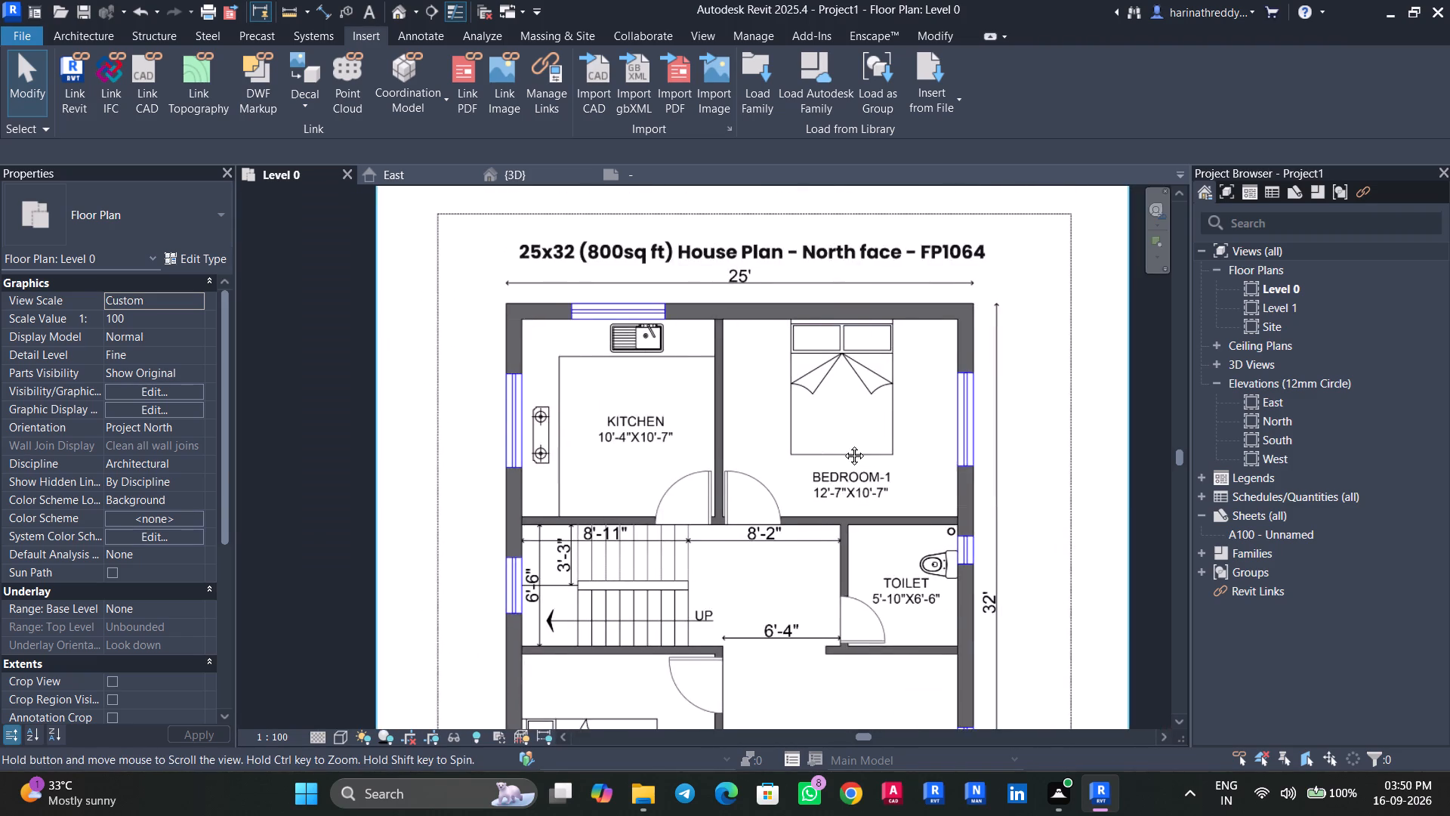
{"action": "middle_click_drag", "start_coordinate": [843, 444], "coordinate": [866, 342]}
{"action": "scroll", "coordinate": [845, 493], "scroll_direction": "up", "scroll_amount": 1}
{"action": "middle_click_drag", "start_coordinate": [844, 493], "coordinate": [857, 286]}
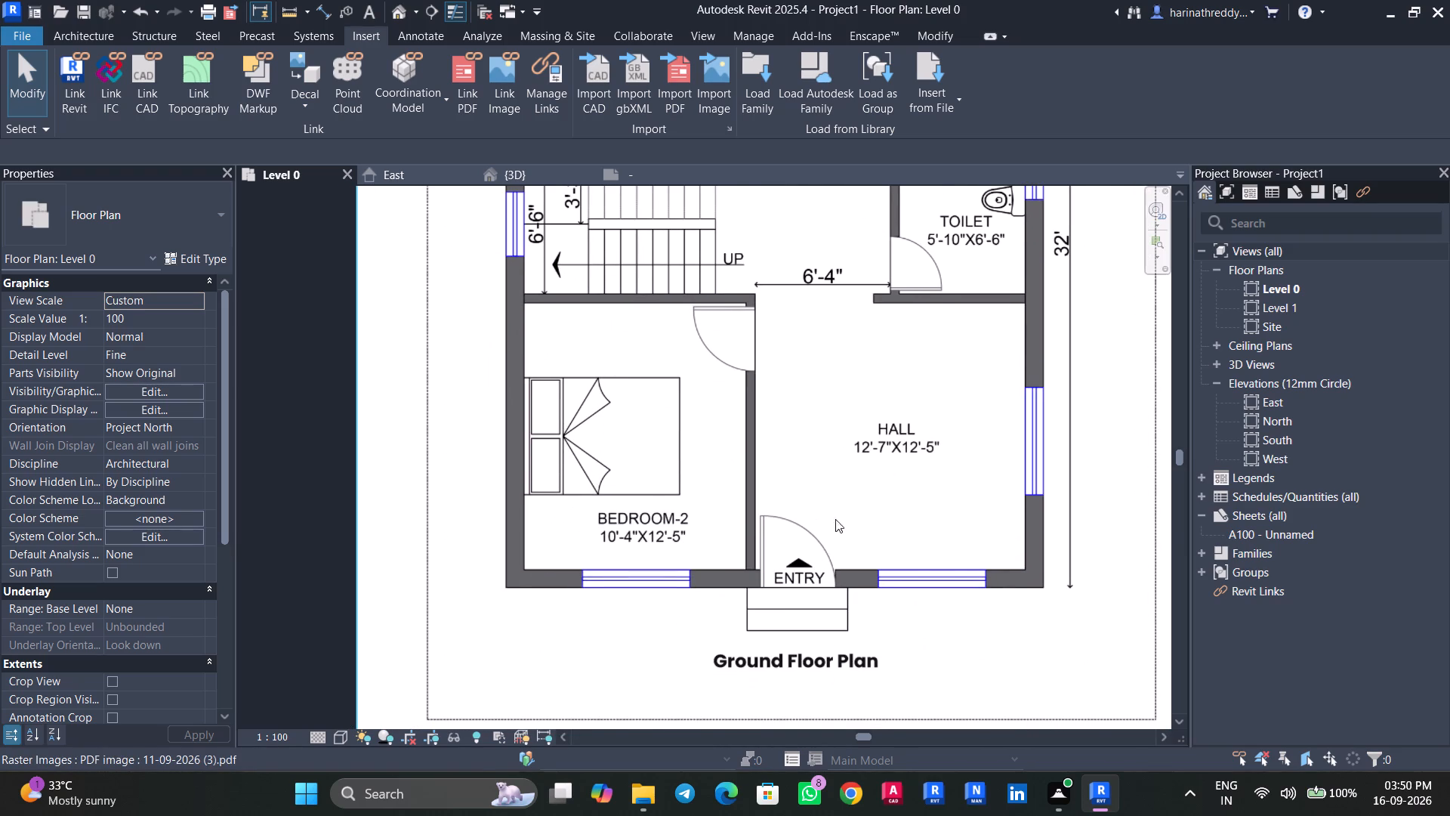
{"action": "scroll", "coordinate": [868, 461], "scroll_direction": "down", "scroll_amount": 5}
{"action": "middle_click_drag", "start_coordinate": [871, 408], "coordinate": [830, 493]}
{"action": "scroll", "coordinate": [720, 296], "scroll_direction": "up", "scroll_amount": 3}
{"action": "middle_click_drag", "start_coordinate": [728, 348], "coordinate": [720, 388]}
Place a 3.5mm Arial text note reading KITCHEN in the kitchen.
{"action": "type", "text": "TX"}
{"action": "scroll", "coordinate": [699, 385], "scroll_direction": "up", "scroll_amount": 5}
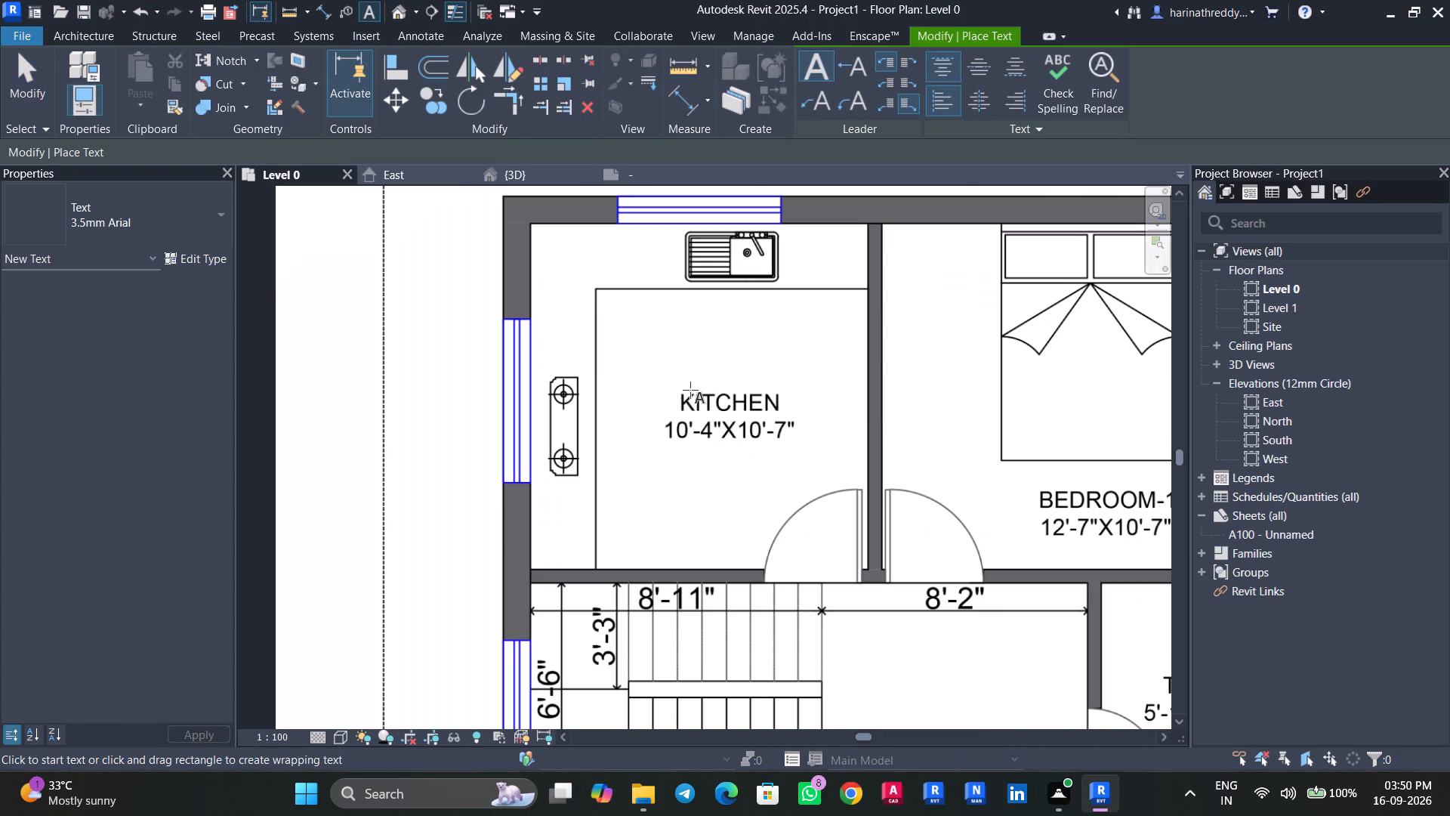
{"action": "left_click", "coordinate": [670, 389]}
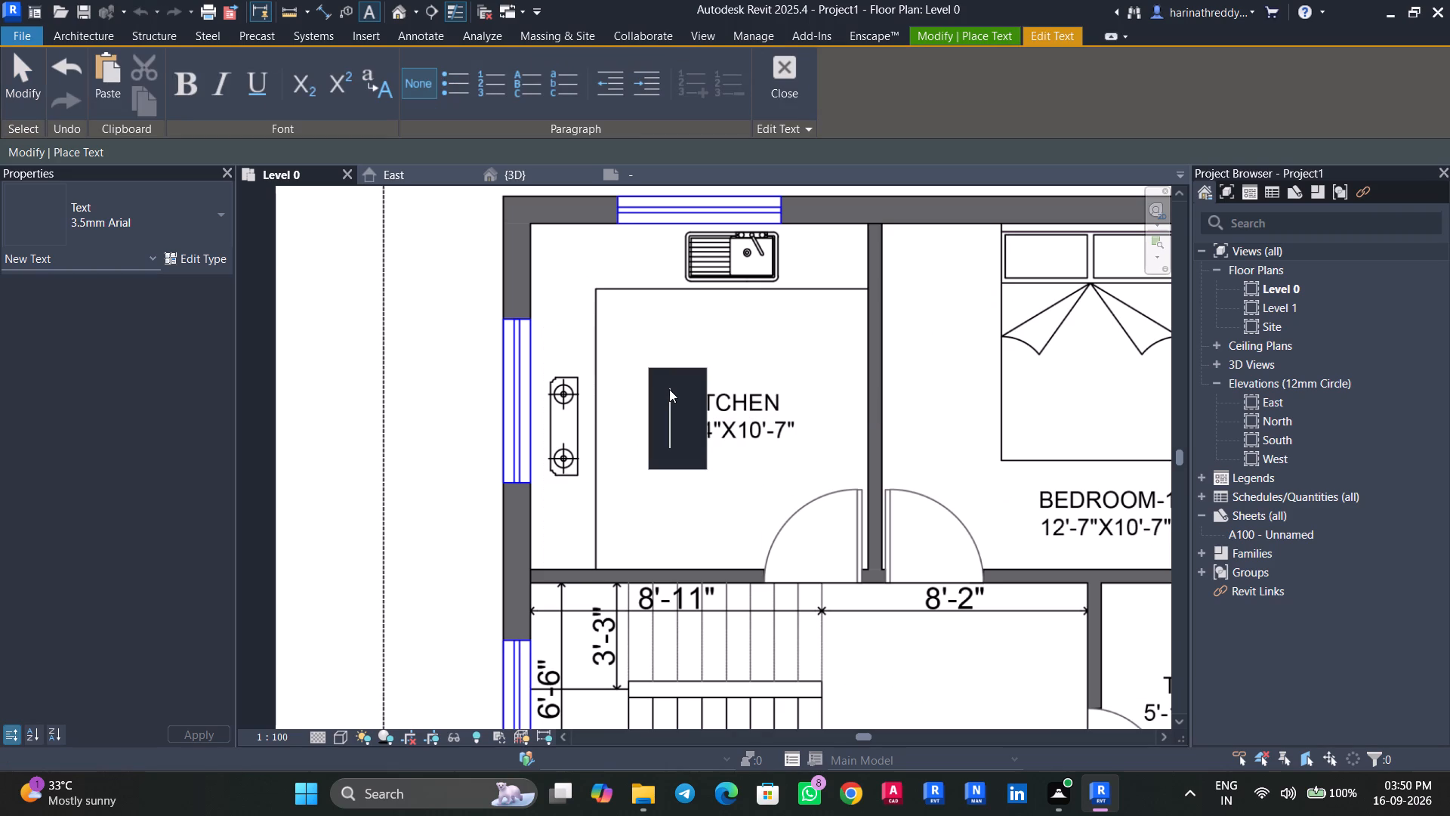
{"action": "type", "text": "KITCHEN"}
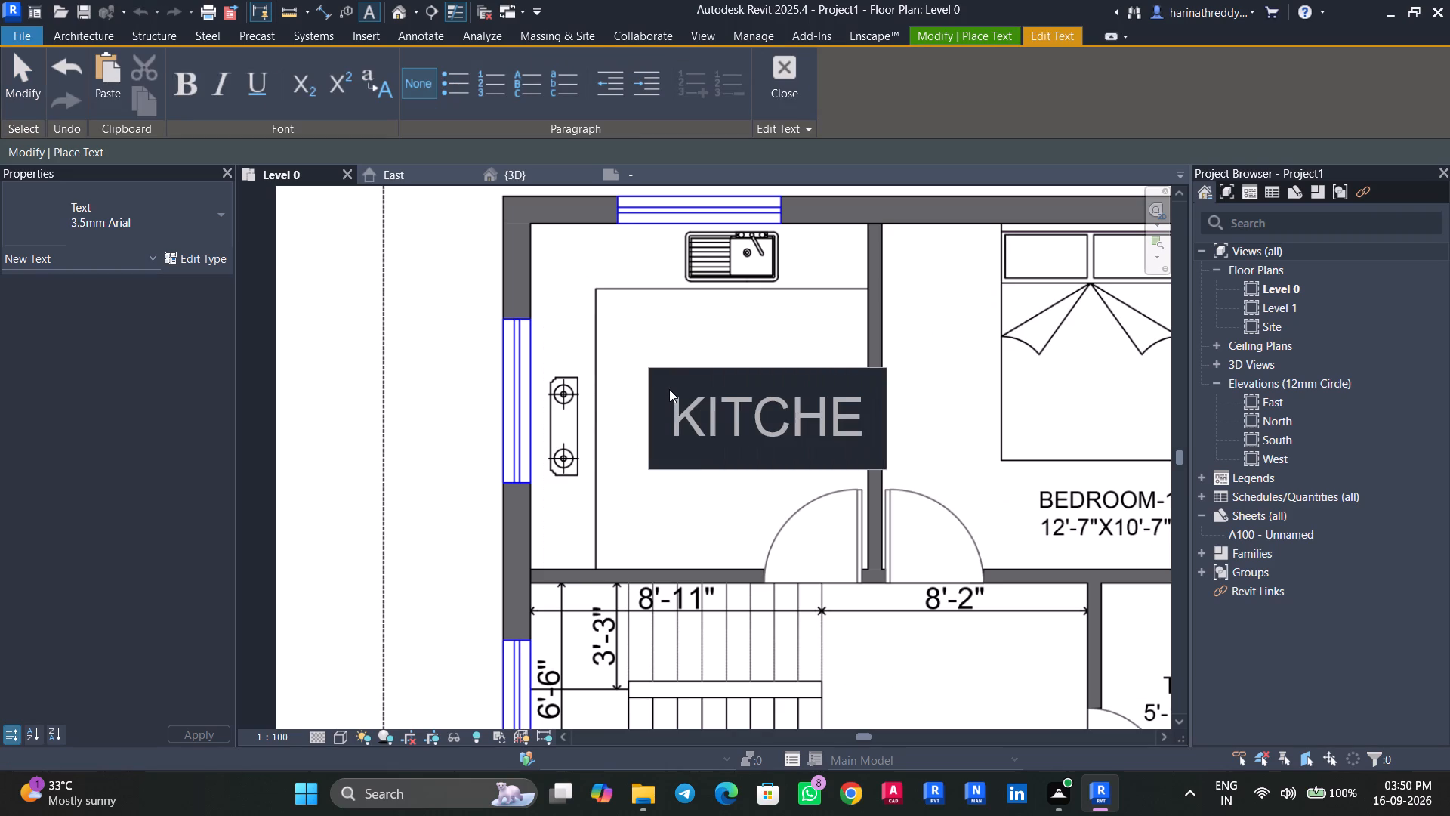
{"action": "key", "text": "Return"}
{"action": "left_click", "coordinate": [657, 351]}
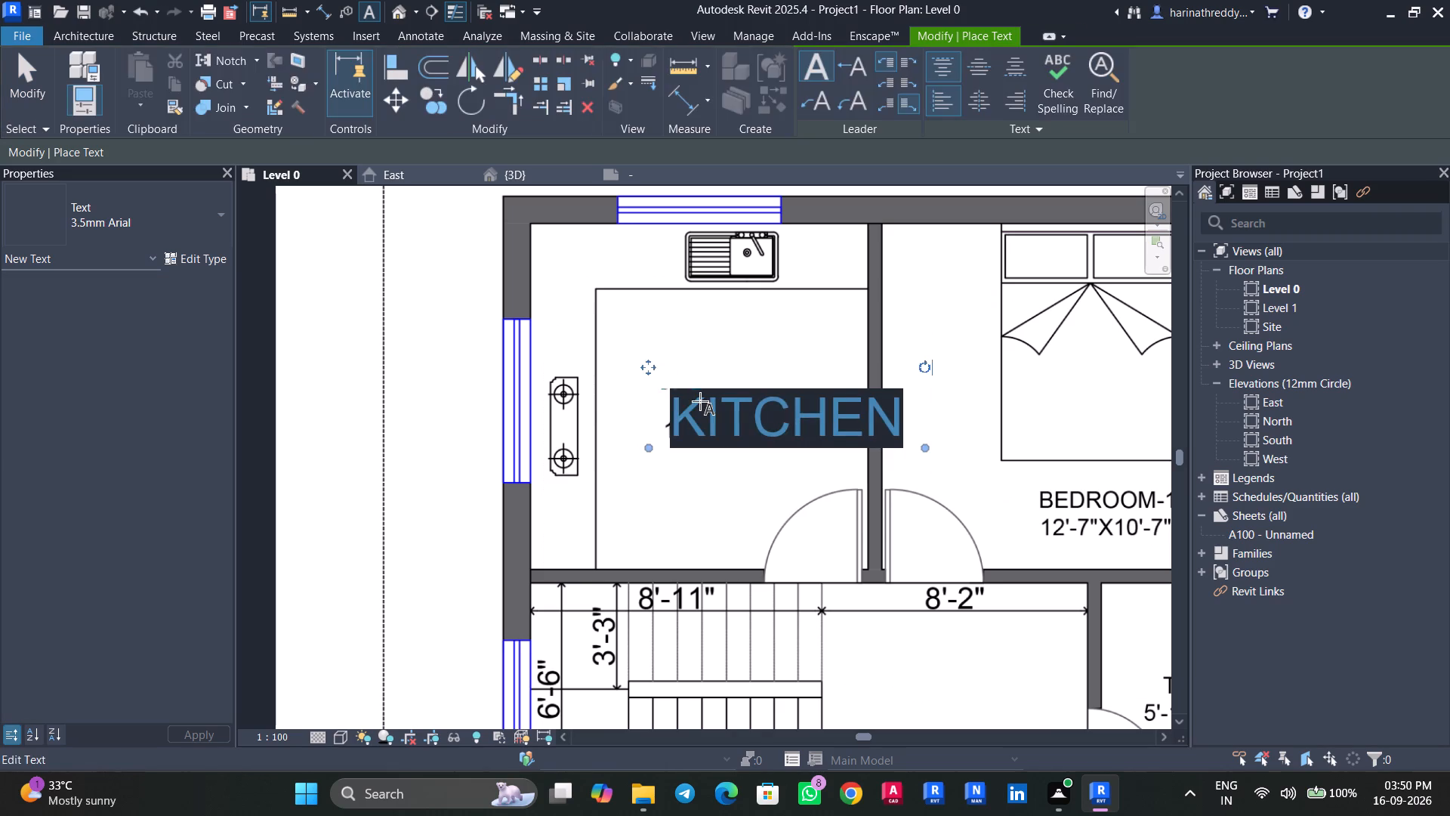
{"action": "key", "text": "Escape"}
{"action": "key", "text": "Escape"}
Move the KITCHEN note clear of the plan's printed label and add a second line reading 10'-4"X10'-7".
{"action": "key", "text": "Tab"}
{"action": "left_click", "coordinate": [730, 419]}
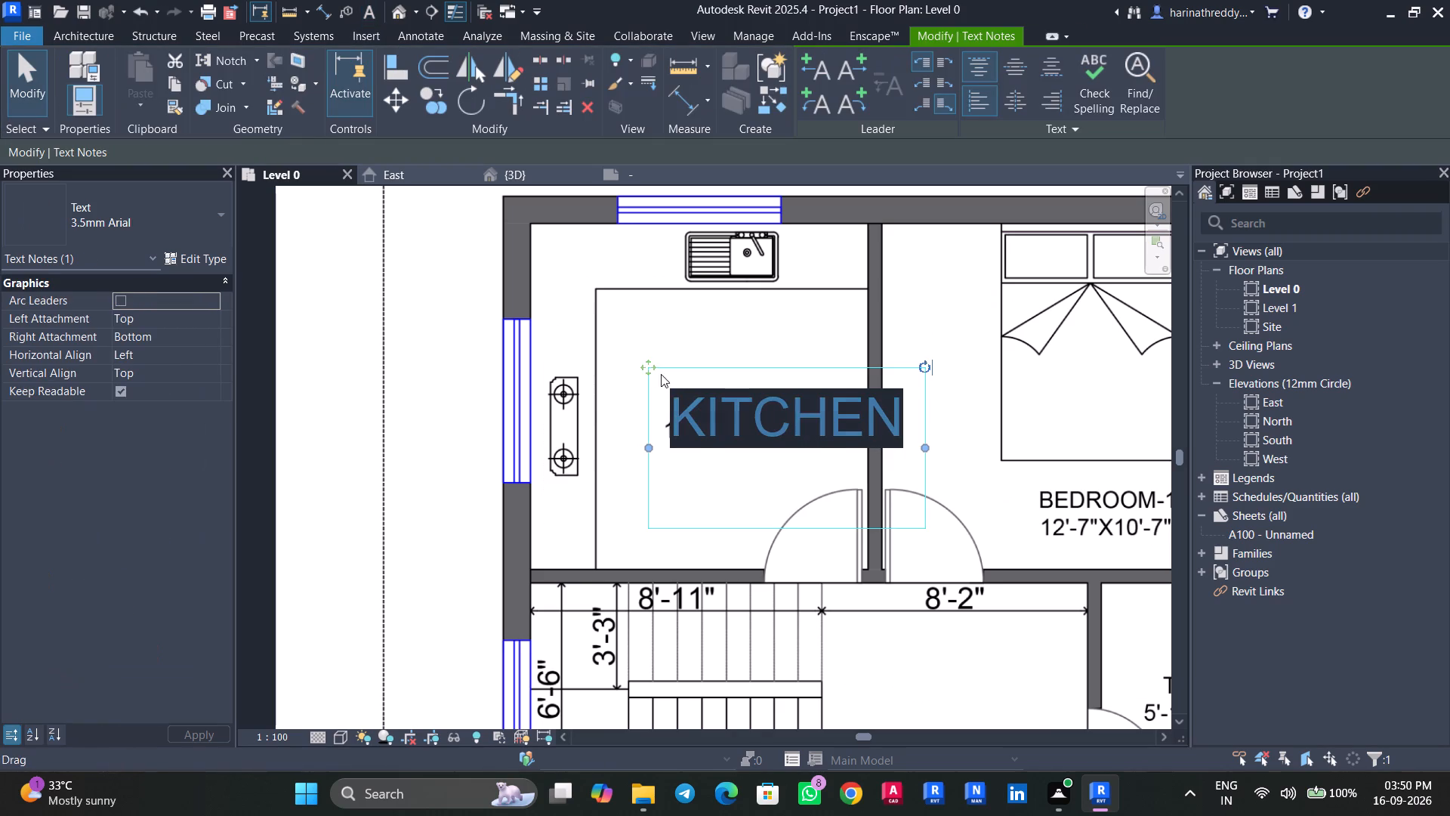
{"action": "left_click_drag", "start_coordinate": [649, 365], "coordinate": [608, 286]}
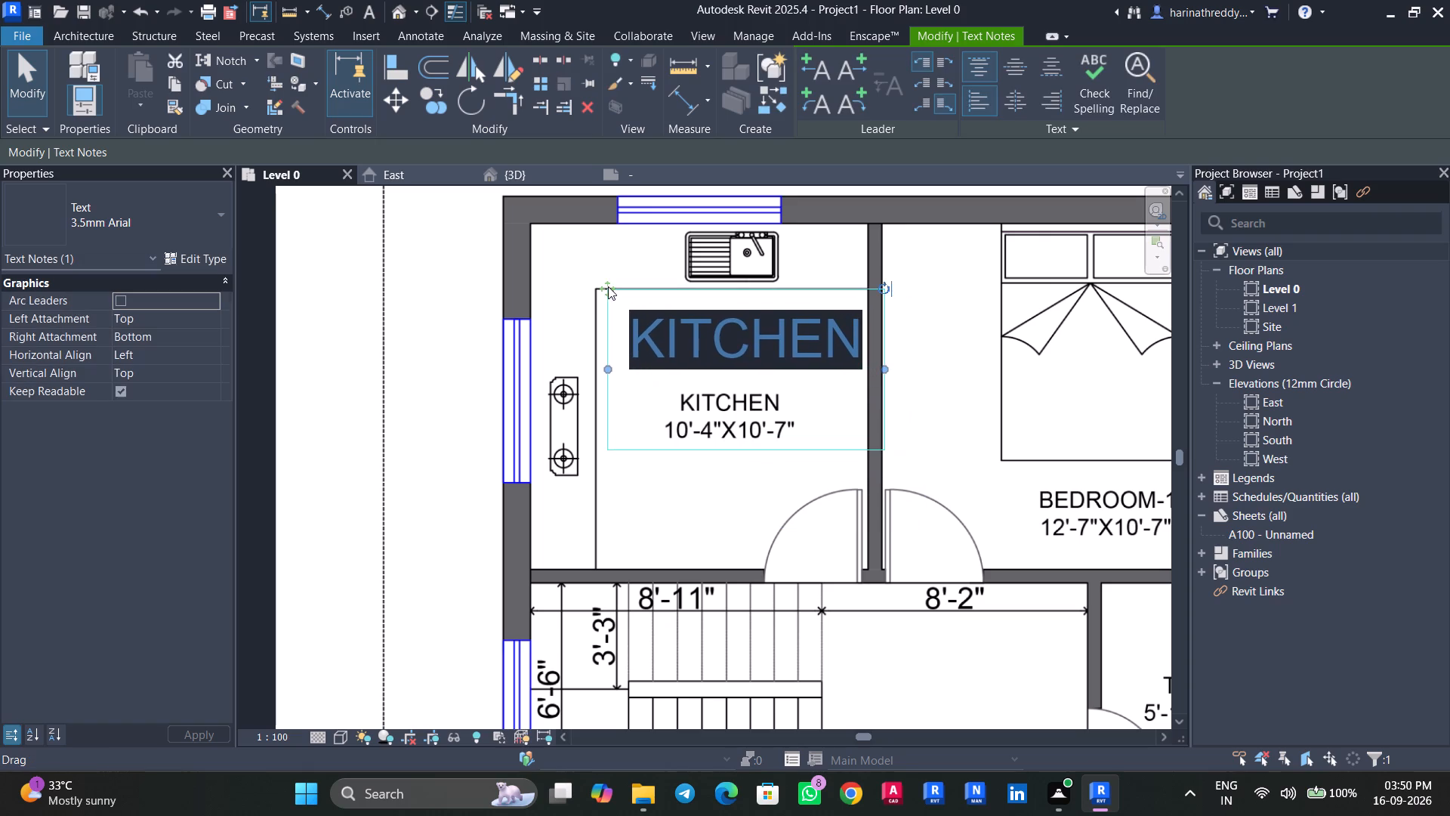
{"action": "left_click", "coordinate": [850, 332]}
{"action": "key", "text": "Return"}
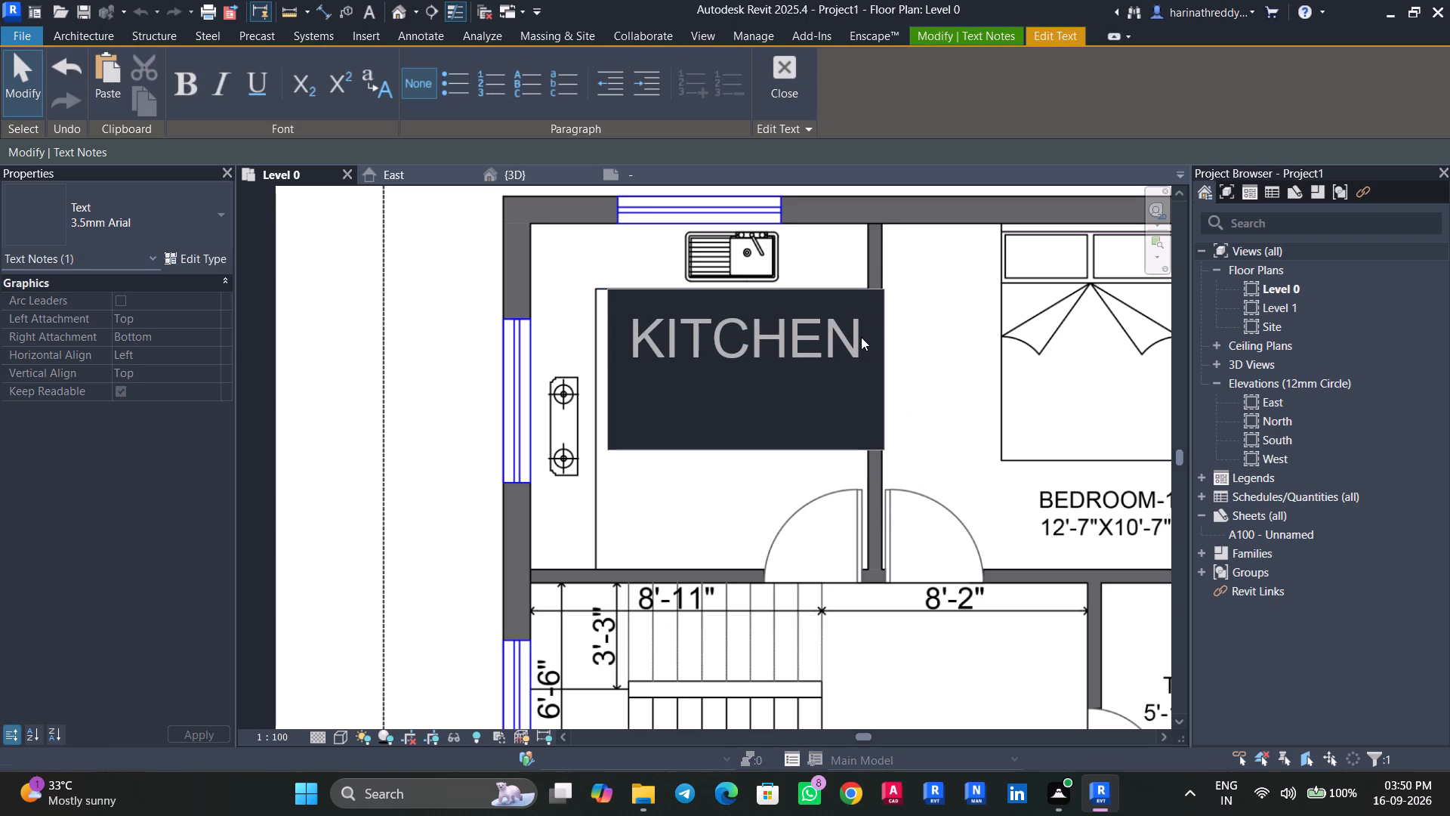
{"action": "key", "text": "Escape"}
{"action": "left_click", "coordinate": [716, 403]}
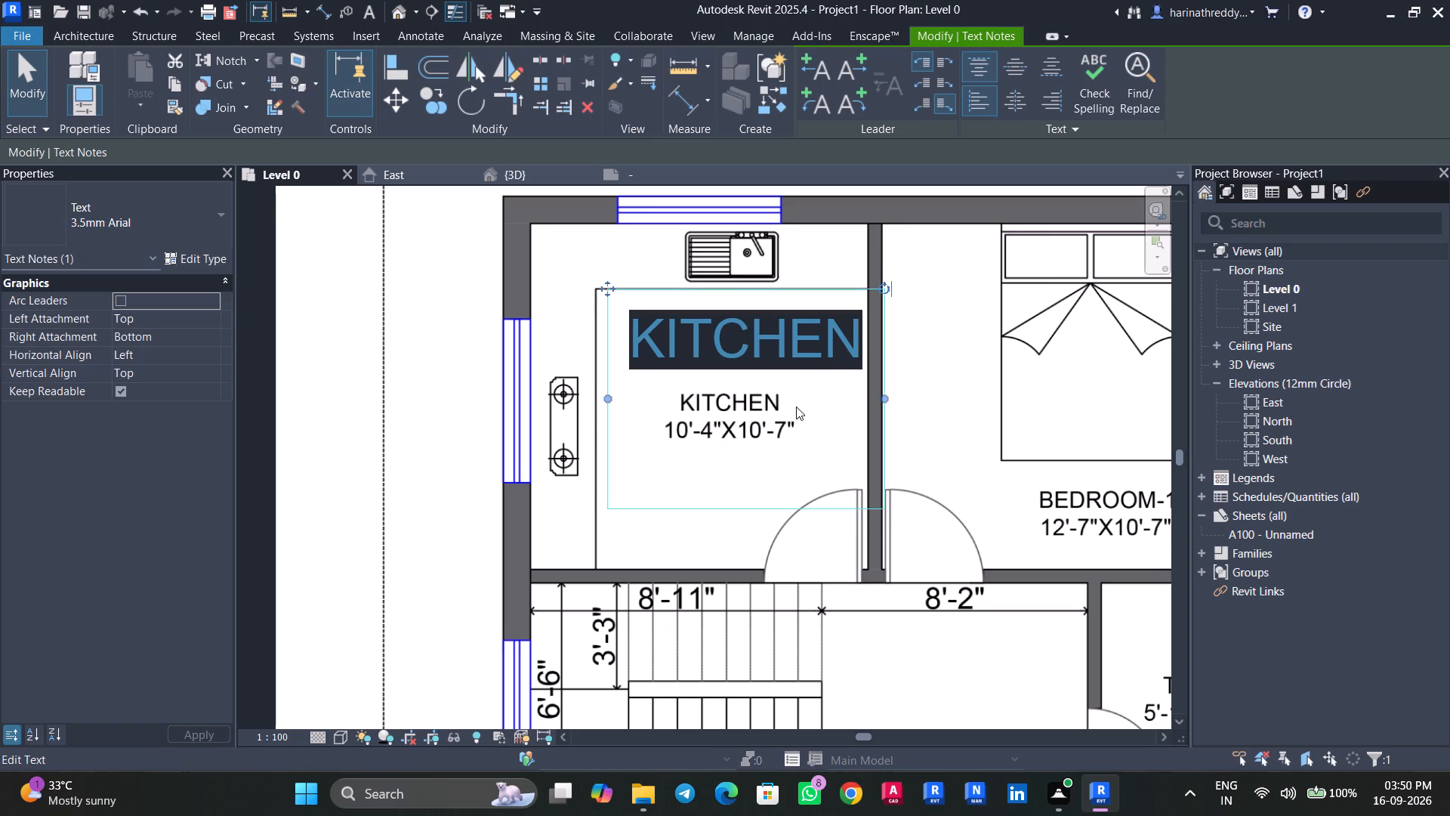
{"action": "left_click", "coordinate": [858, 336]}
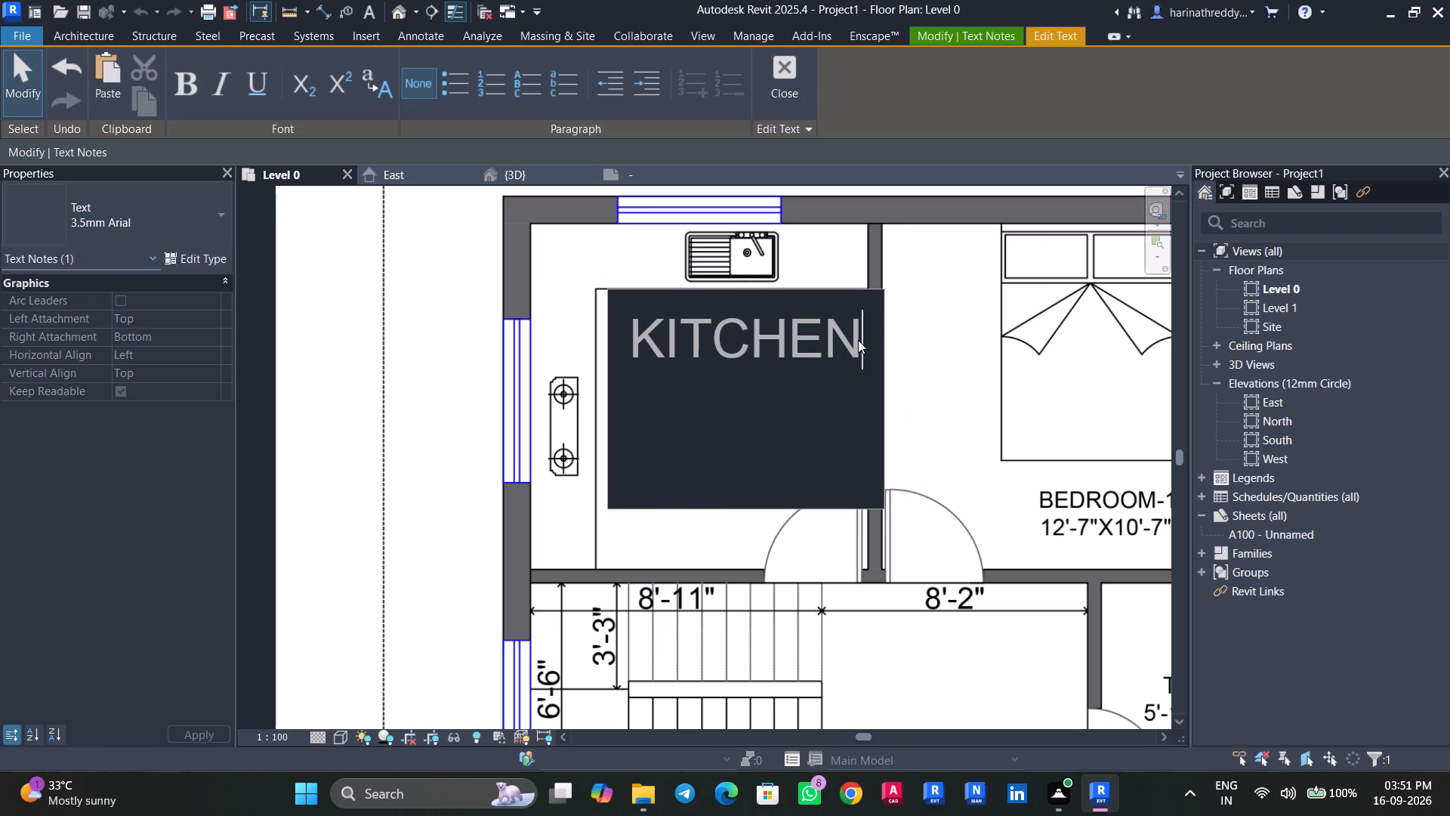
{"action": "key", "text": "Return"}
{"action": "type", "text": "10'-4\""}
{"action": "type", "text": "X10'-7\""}
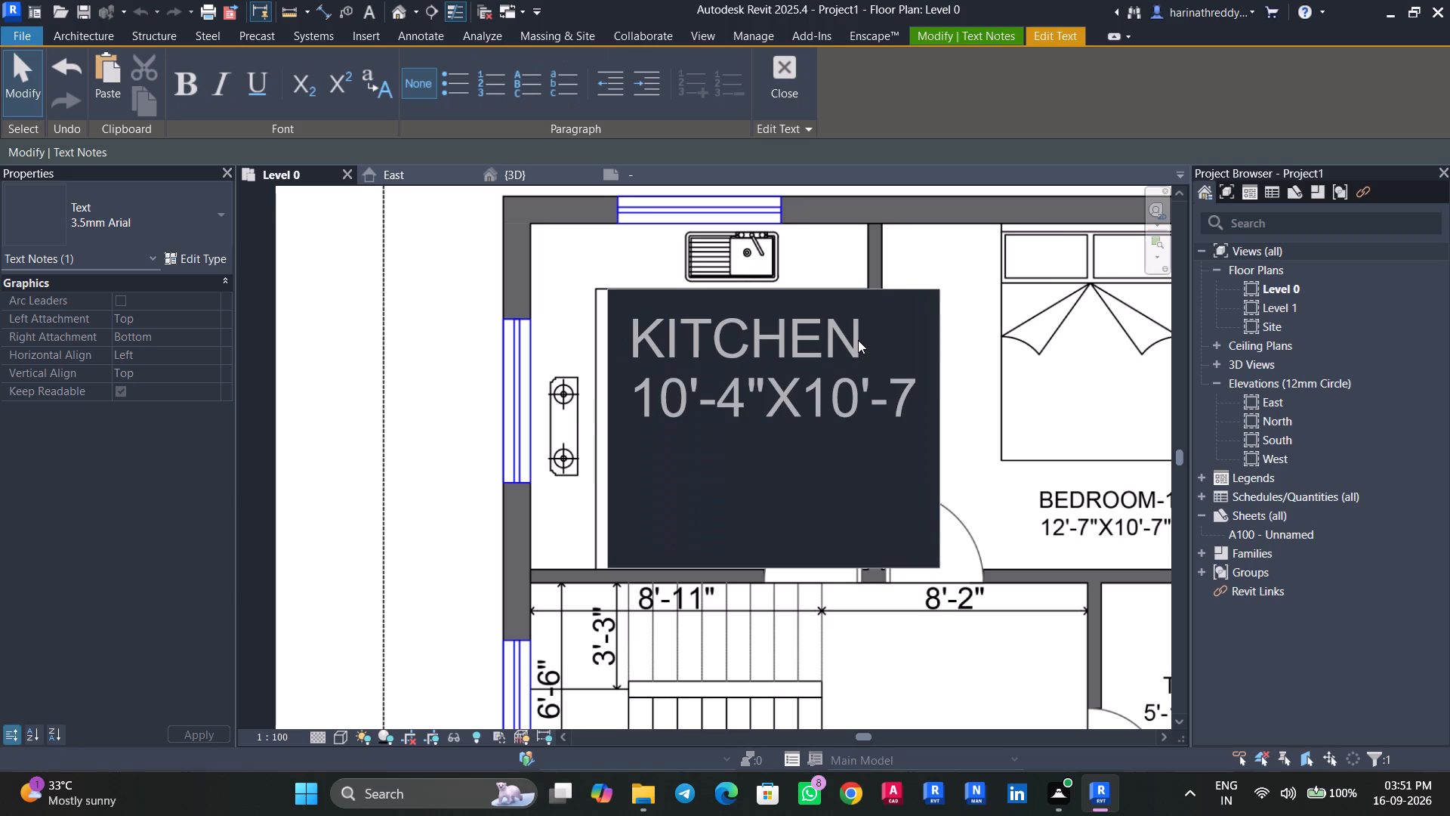
{"action": "left_click", "coordinate": [844, 560]}
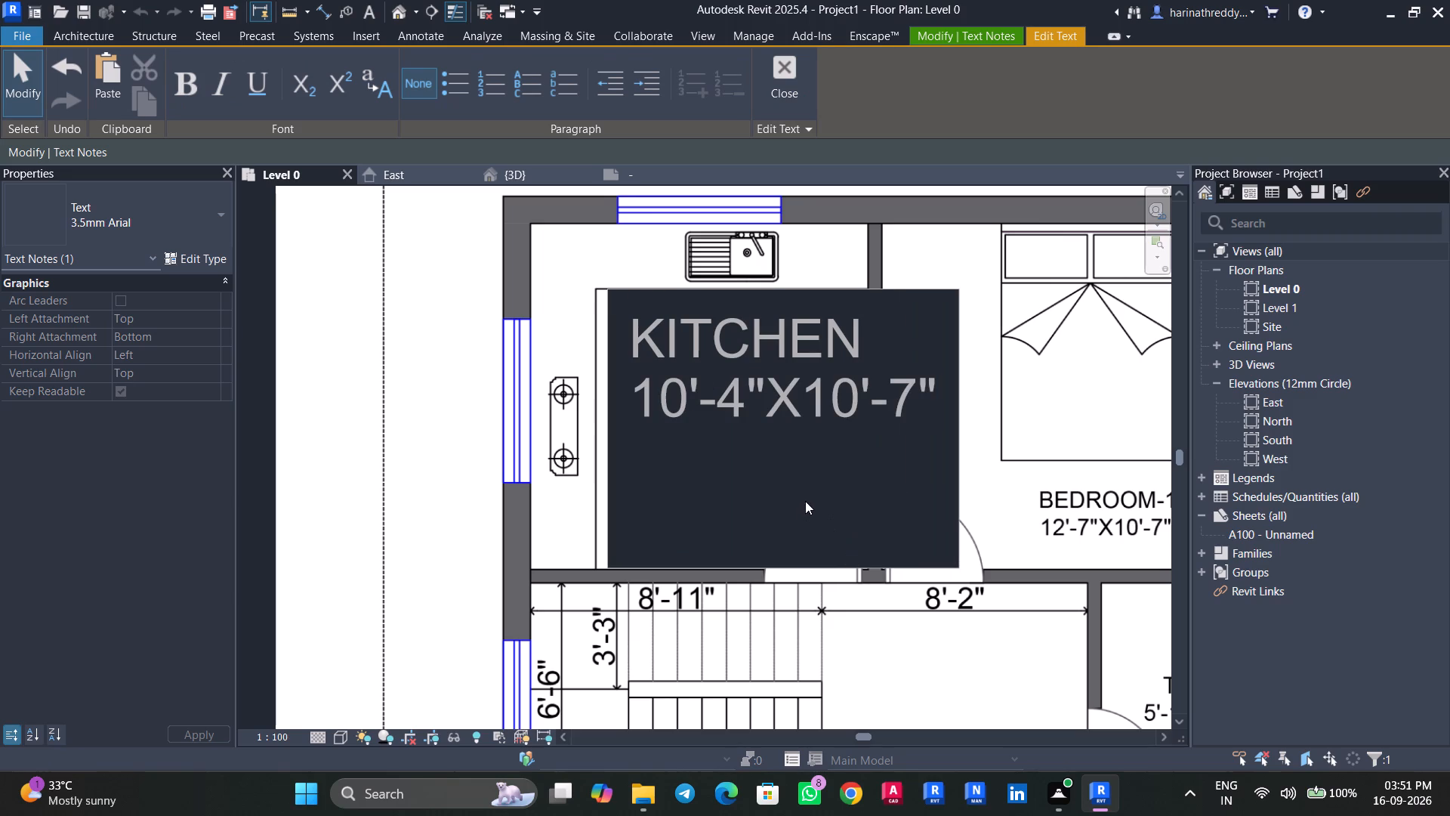
{"action": "key", "text": "Escape"}
{"action": "left_click", "coordinate": [717, 411]}
{"action": "key", "text": "Escape"}
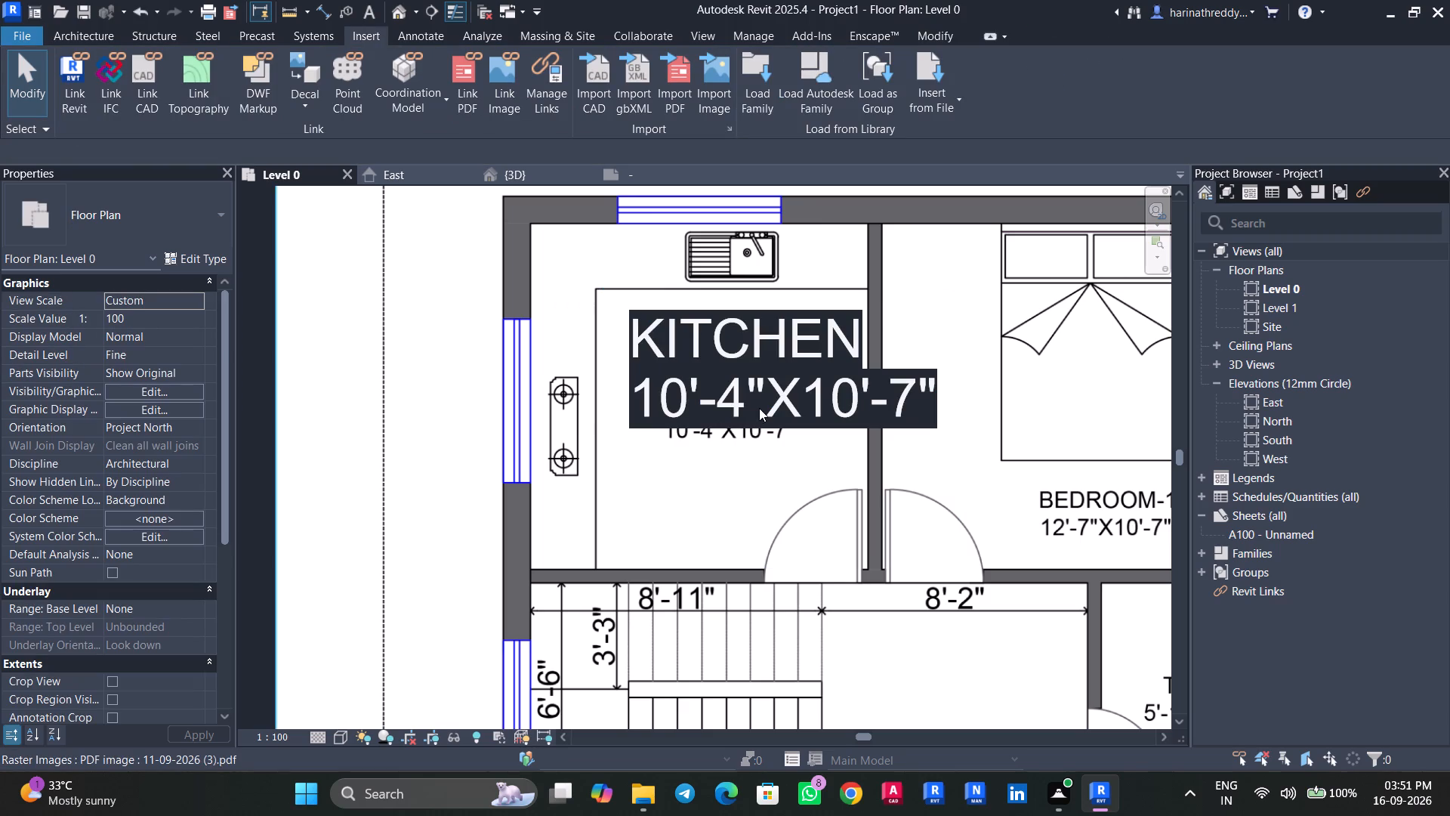
Centre-align the kitchen note's text horizontally and change its type to 2.5mm Arial.
{"action": "key", "text": "Tab"}
{"action": "left_click", "coordinate": [761, 405]}
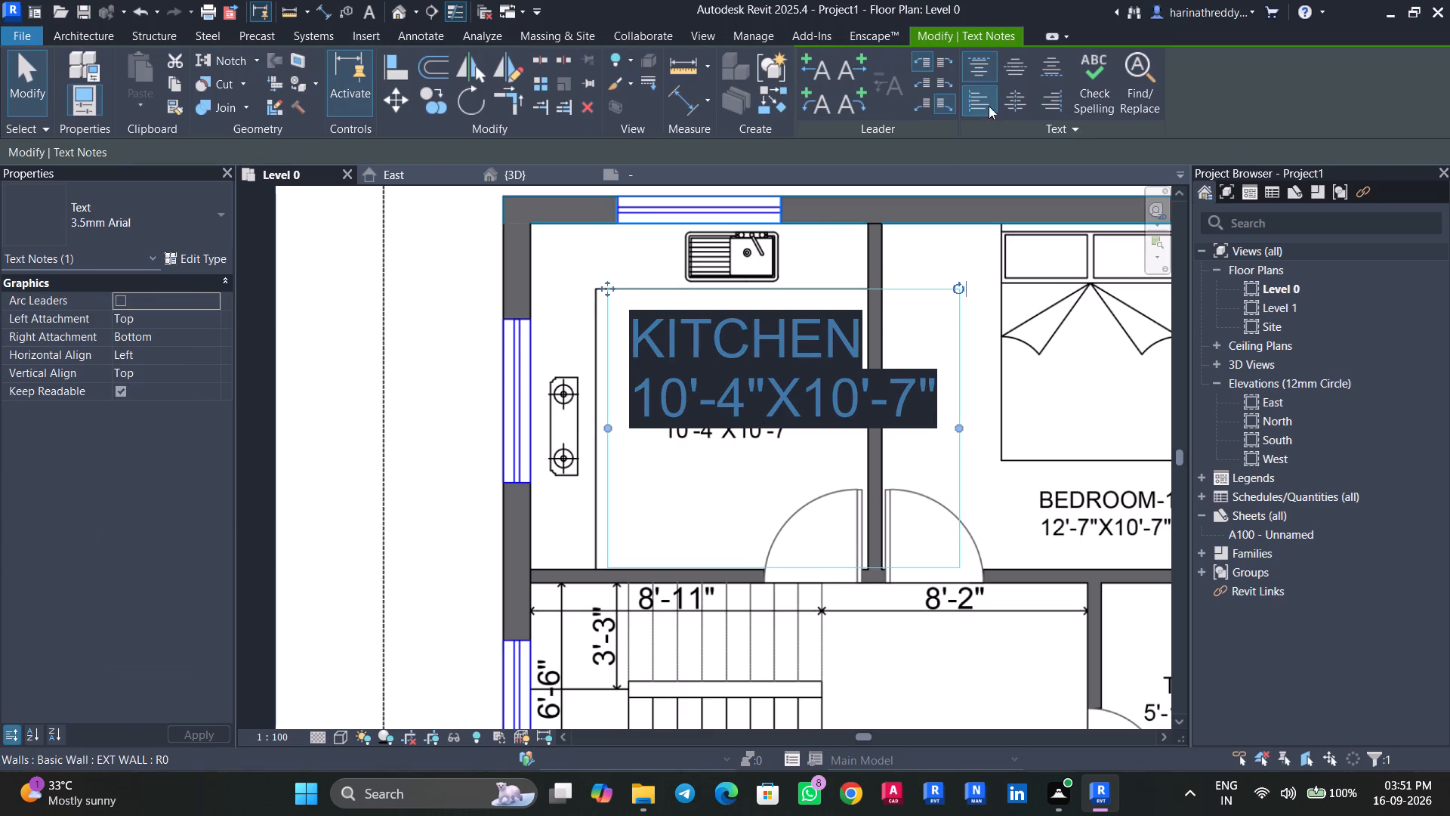
{"action": "left_click", "coordinate": [1011, 97]}
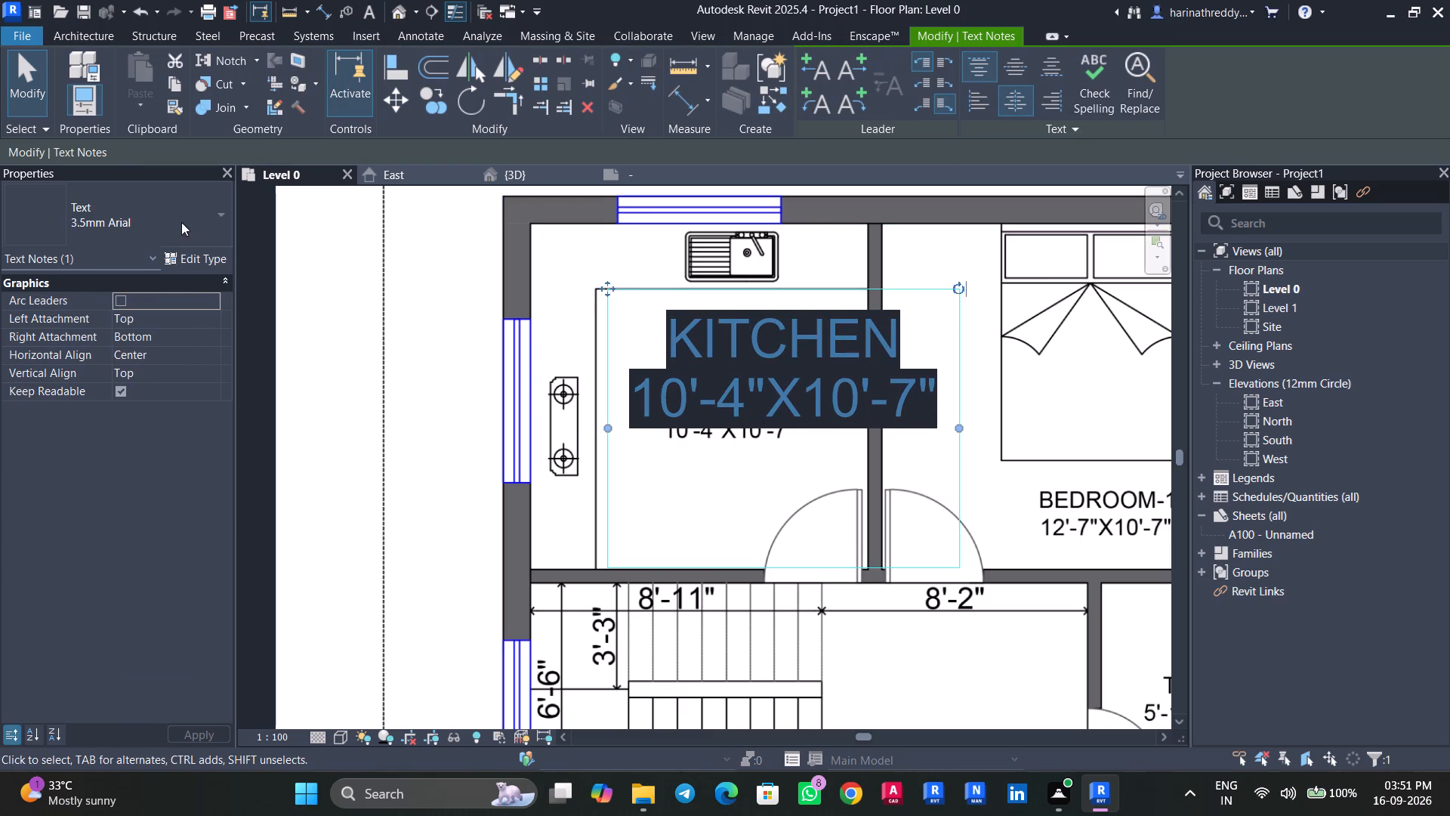
{"action": "left_click", "coordinate": [181, 222]}
{"action": "left_click", "coordinate": [110, 315]}
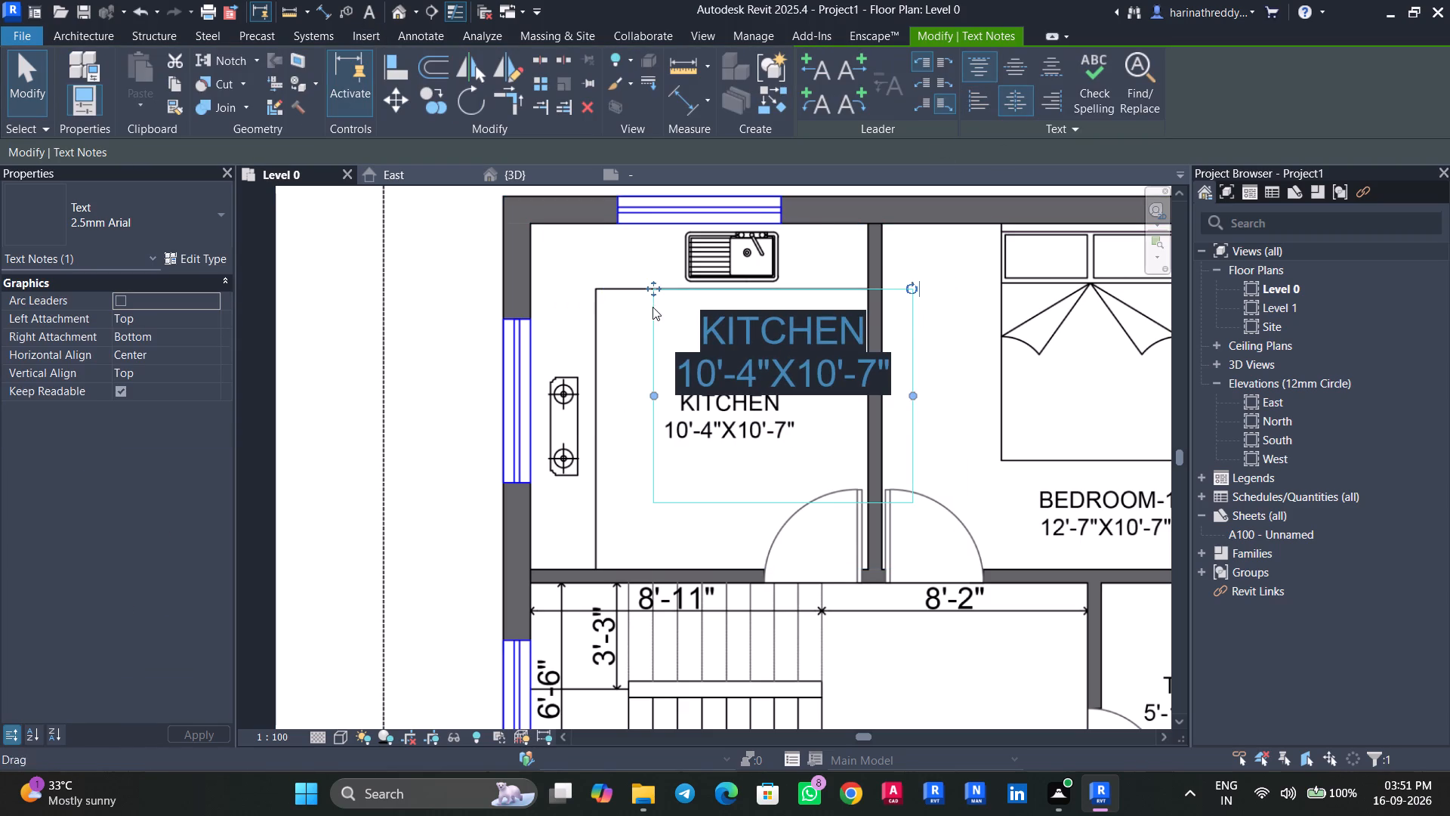
Move the kitchen note over the printed kitchen label, centred in the room.
{"action": "left_click_drag", "start_coordinate": [659, 288], "coordinate": [609, 335]}
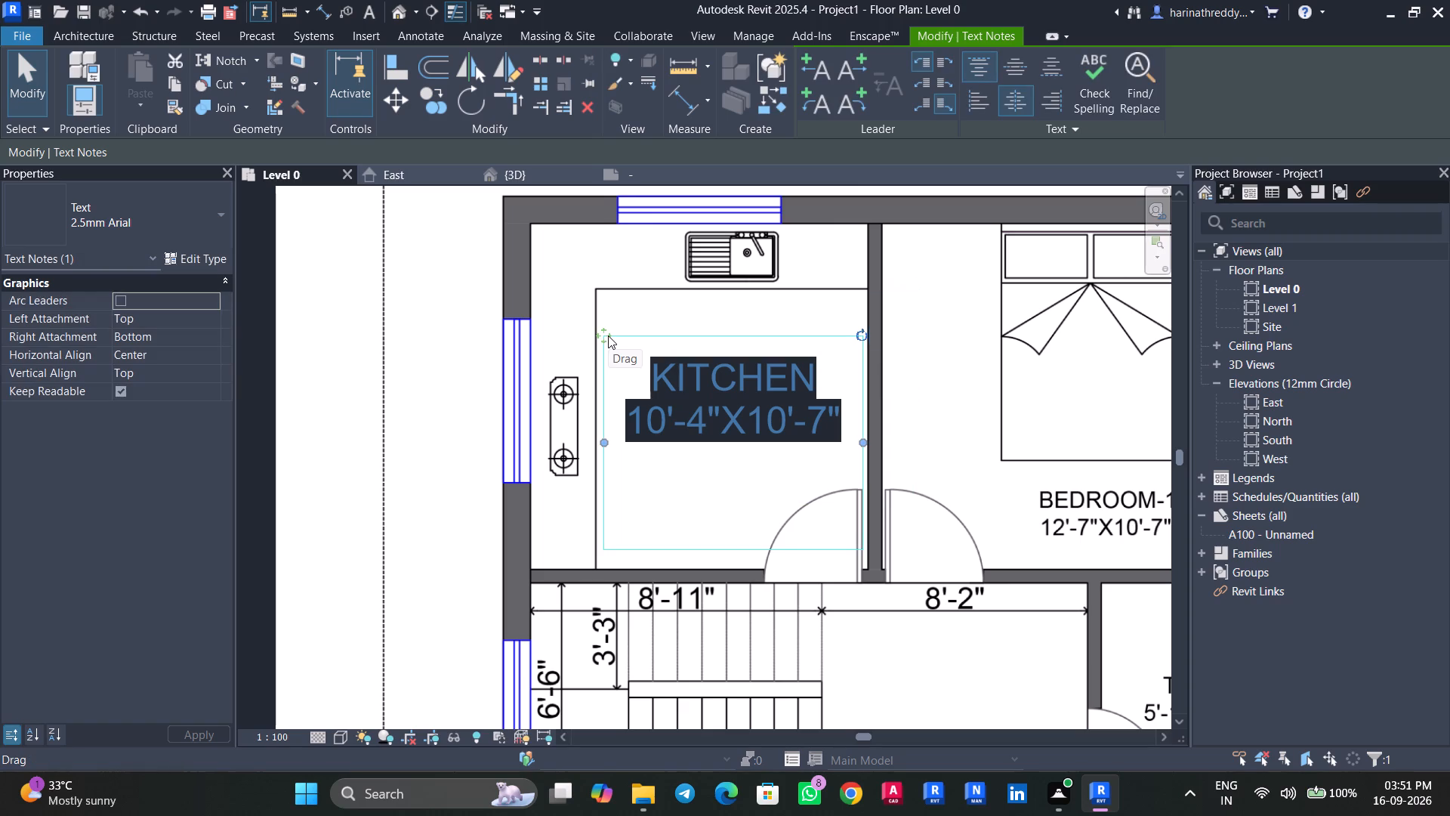
{"action": "middle_click_drag", "start_coordinate": [1047, 484], "coordinate": [760, 389]}
{"action": "key", "text": "Escape"}
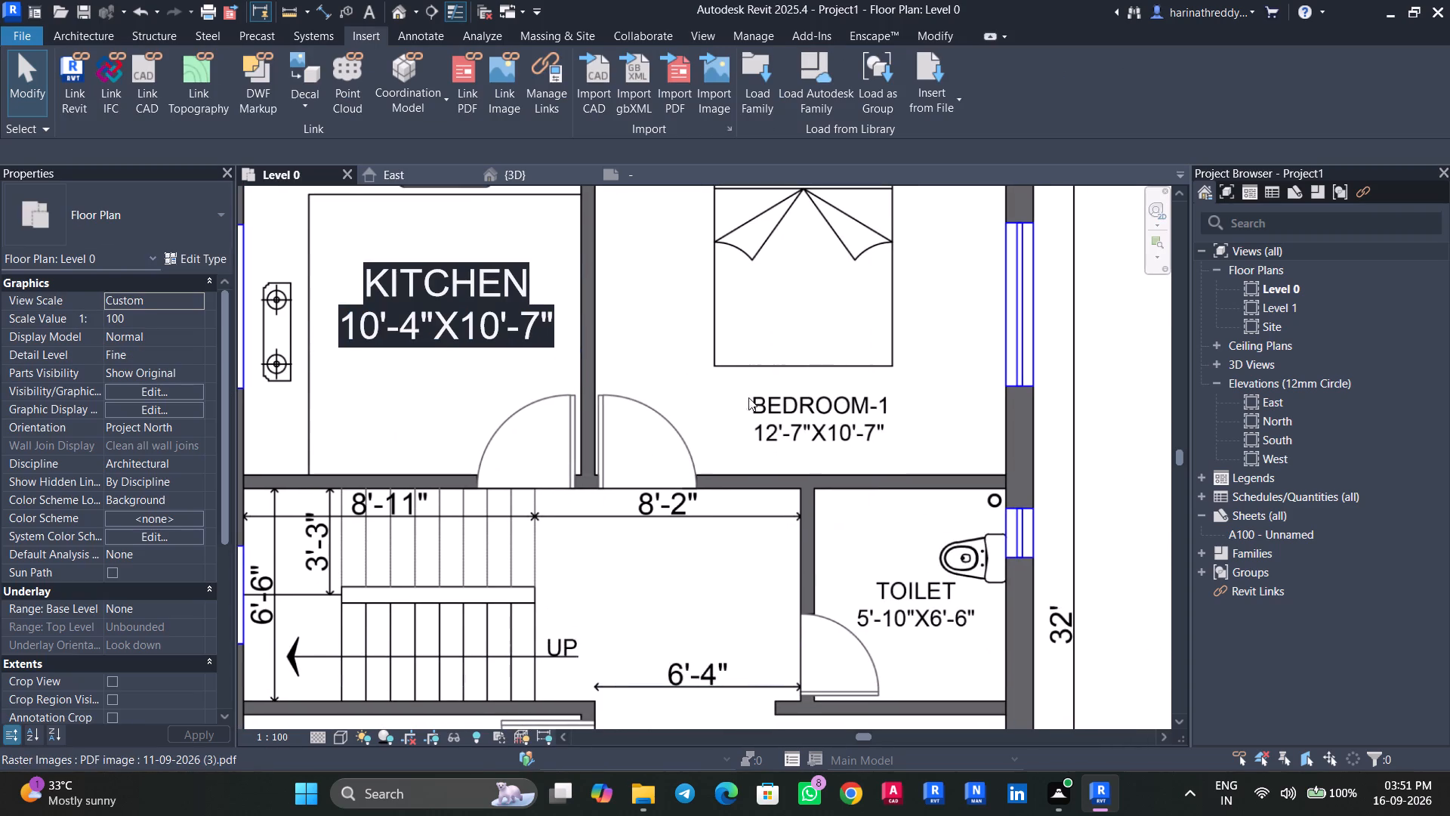
Copy the kitchen note into Bedroom-1, over the printed label below the bed.
{"action": "key", "text": "Tab"}
{"action": "left_click", "coordinate": [521, 323]}
{"action": "left_click_drag", "start_coordinate": [509, 320], "coordinate": [785, 416], "text": "ctrl"}
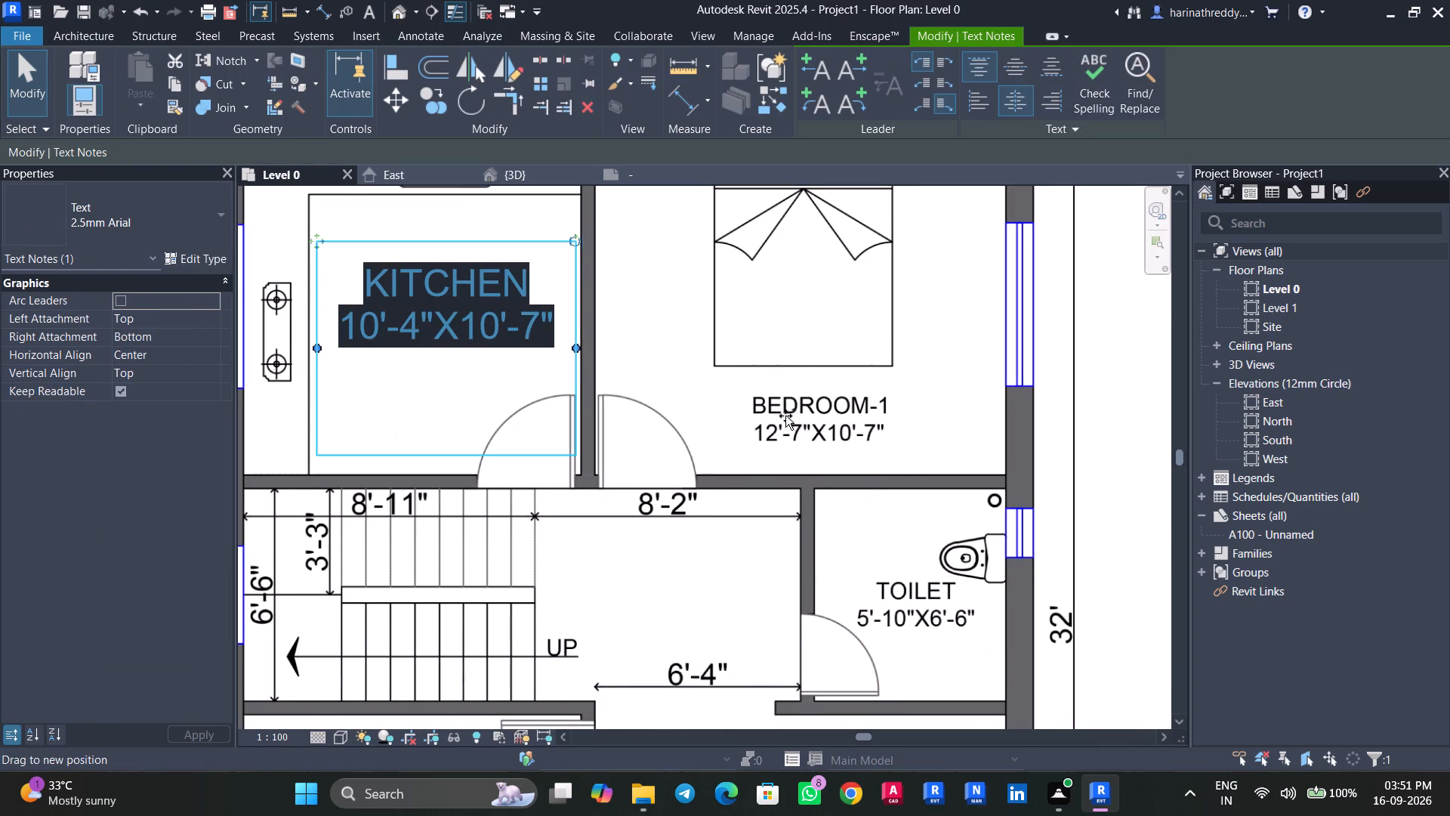
{"action": "left_click_drag", "start_coordinate": [785, 416], "coordinate": [897, 536], "text": "ctrl"}
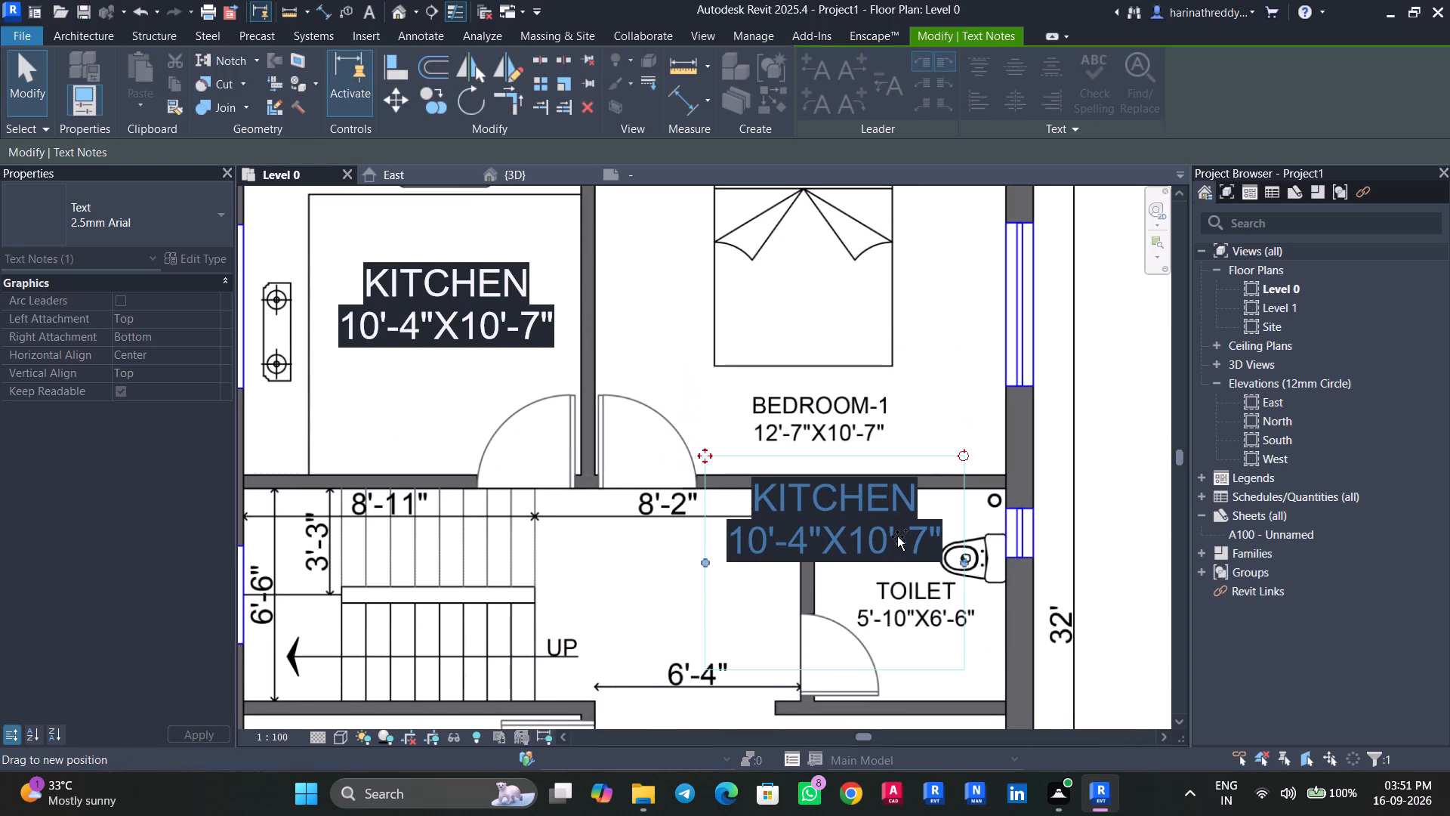
{"action": "left_click_drag", "start_coordinate": [897, 536], "coordinate": [898, 428], "text": "ctrl"}
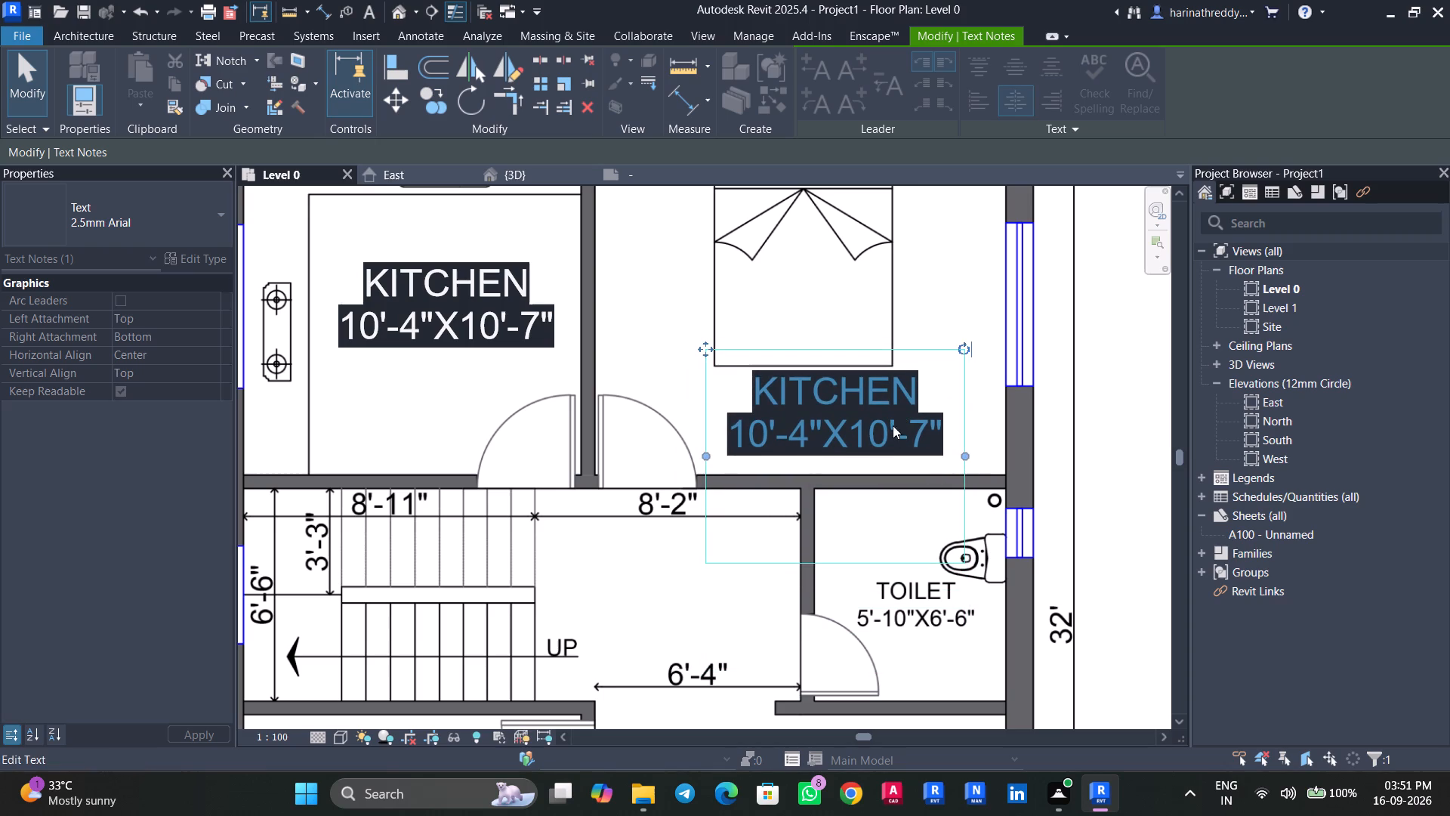
Change the copied note's two lines to BEDROOM-1 and 12'-7"X10'-7".
{"action": "left_click", "coordinate": [909, 384]}
{"action": "triple_click", "coordinate": [915, 391]}
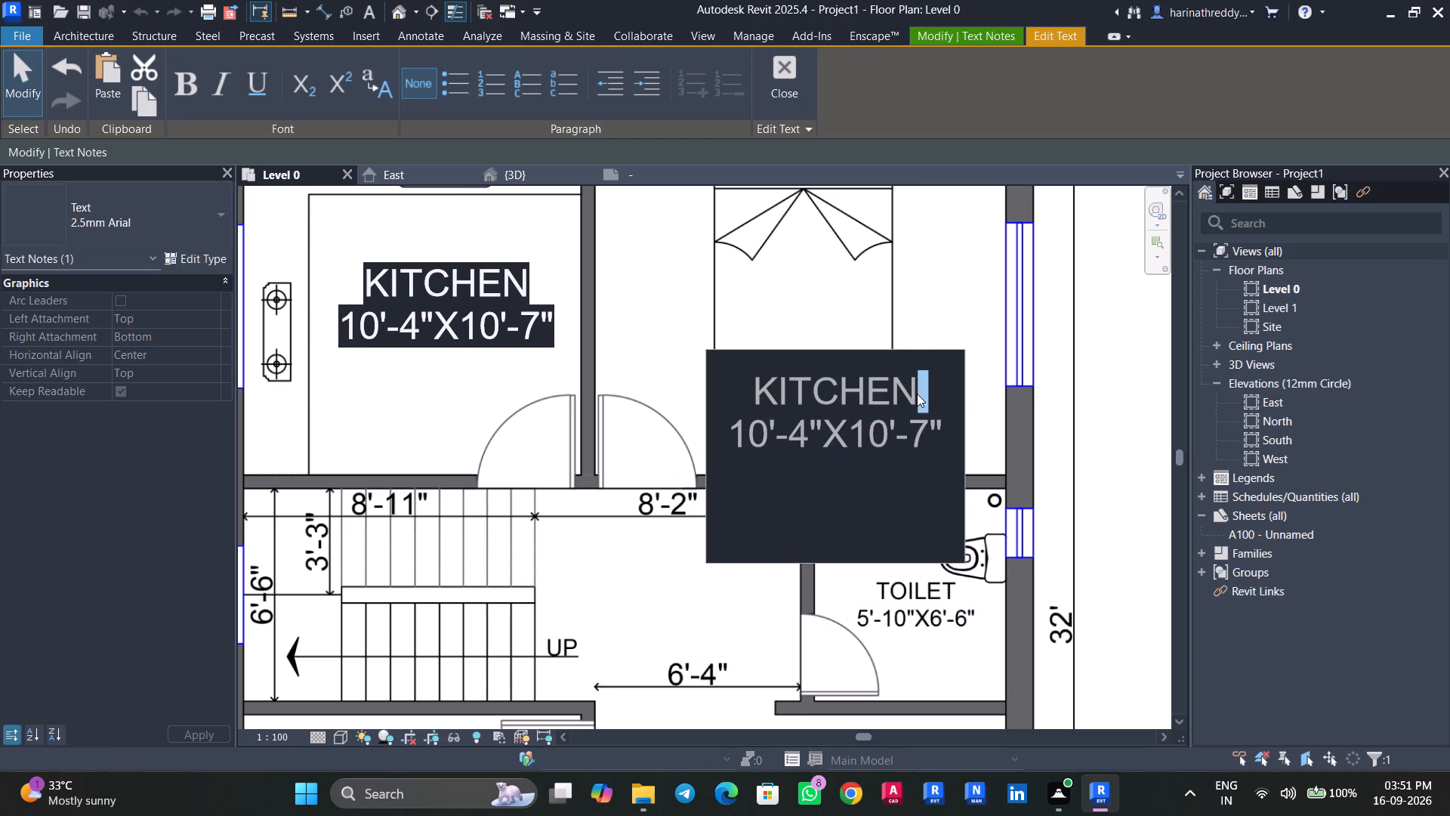
{"action": "left_click", "coordinate": [917, 394]}
{"action": "scroll", "coordinate": [914, 394], "scroll_direction": "down", "scroll_amount": 4}
{"action": "scroll", "coordinate": [914, 394], "scroll_direction": "up", "scroll_amount": 1}
{"action": "scroll", "coordinate": [914, 394], "scroll_direction": "down", "scroll_amount": 4}
{"action": "middle_click_drag", "start_coordinate": [914, 394], "coordinate": [914, 382]}
{"action": "type", "text": "BEDROOM-1"}
{"action": "left_click", "coordinate": [924, 393]}
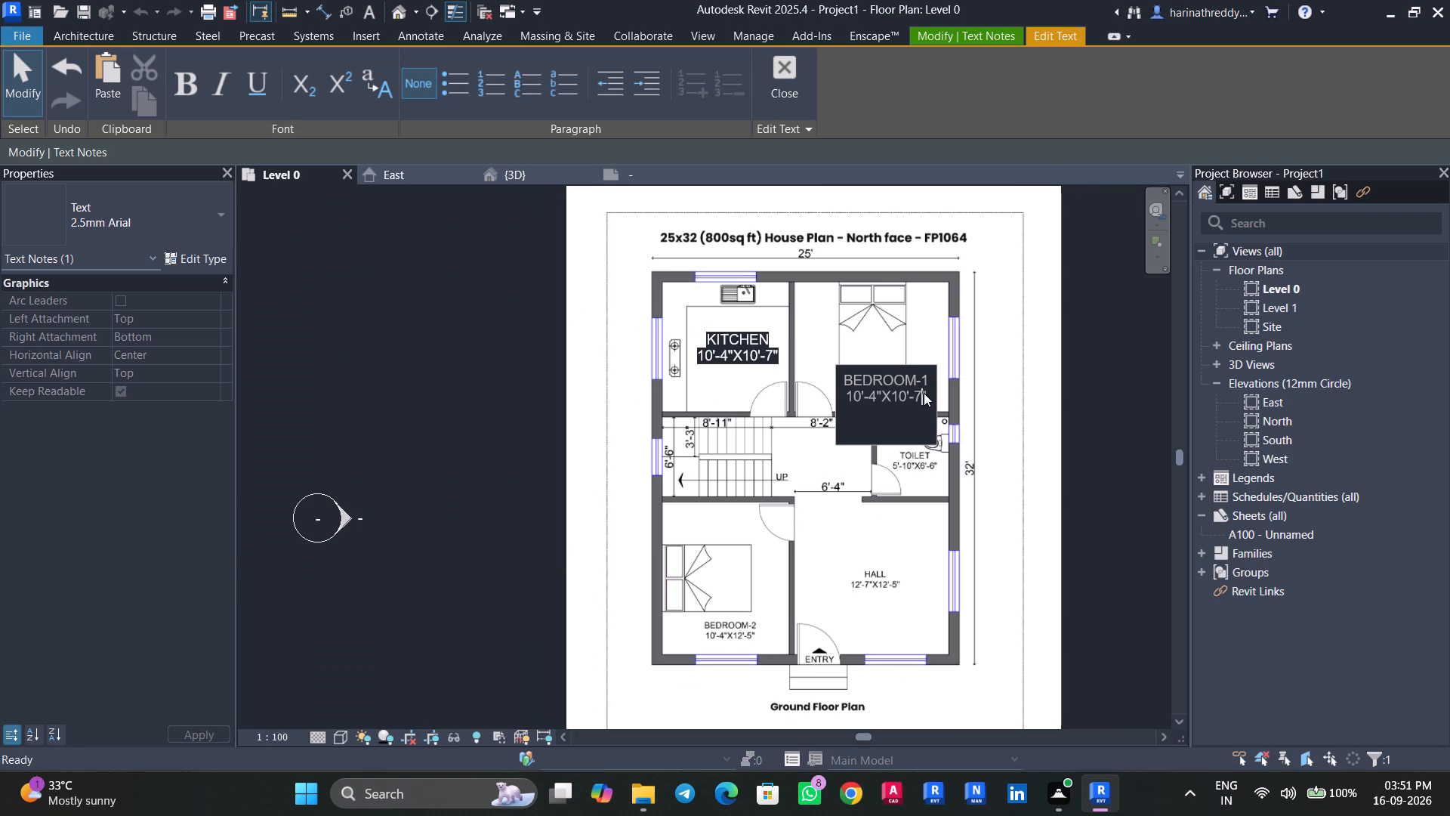
{"action": "triple_click", "coordinate": [924, 393]}
{"action": "left_click", "coordinate": [926, 393]}
{"action": "type", "text": "12'-7"}
{"action": "type", "text": "\"X"}
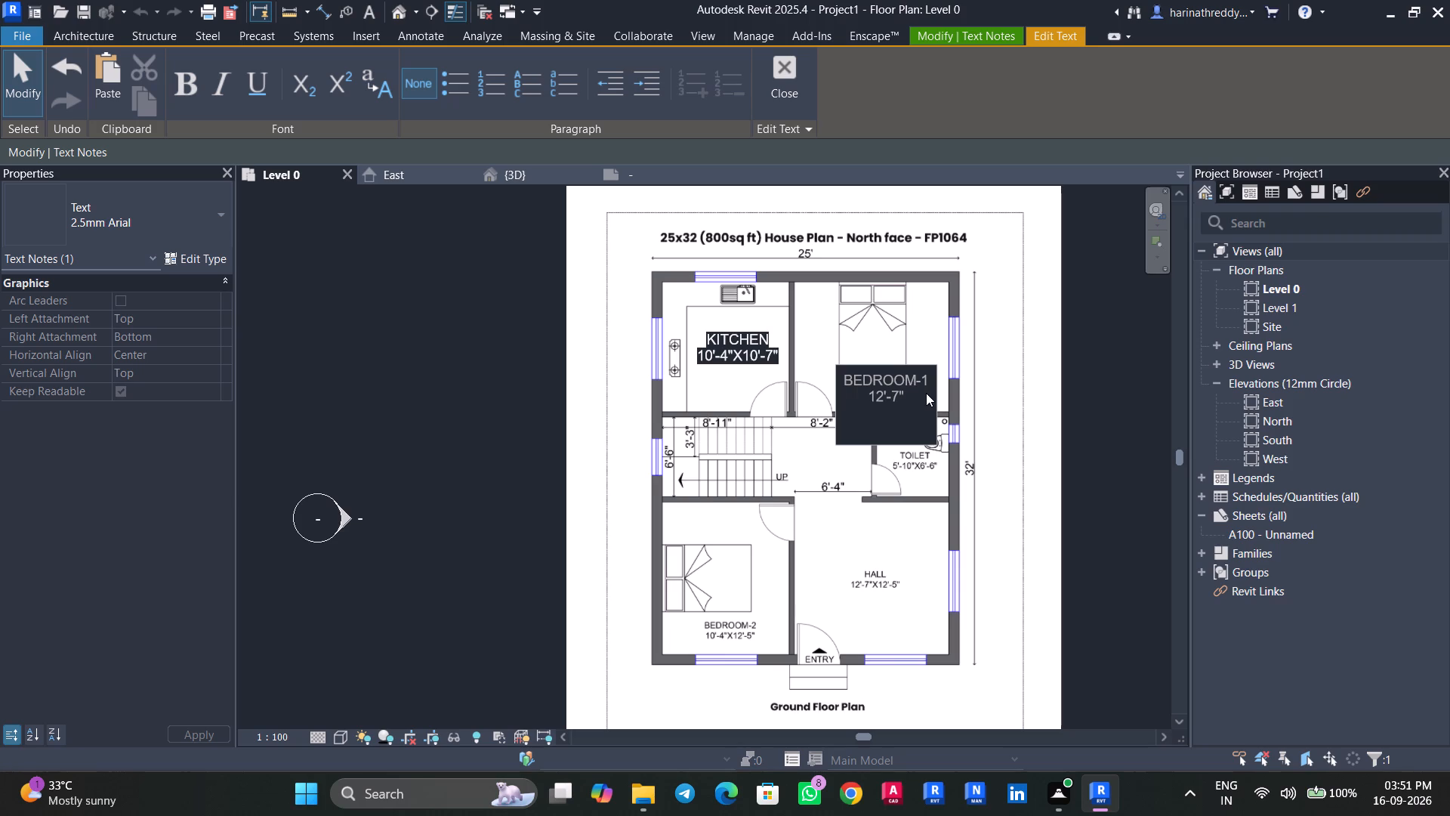
{"action": "type", "text": "10'-7\""}
{"action": "left_click", "coordinate": [960, 390]}
Reposition the BEDROOM-1 note over the printed label between the bed and the lower wall.
{"action": "scroll", "coordinate": [862, 388], "scroll_direction": "up", "scroll_amount": 3}
{"action": "left_click_drag", "start_coordinate": [821, 349], "coordinate": [853, 455]}
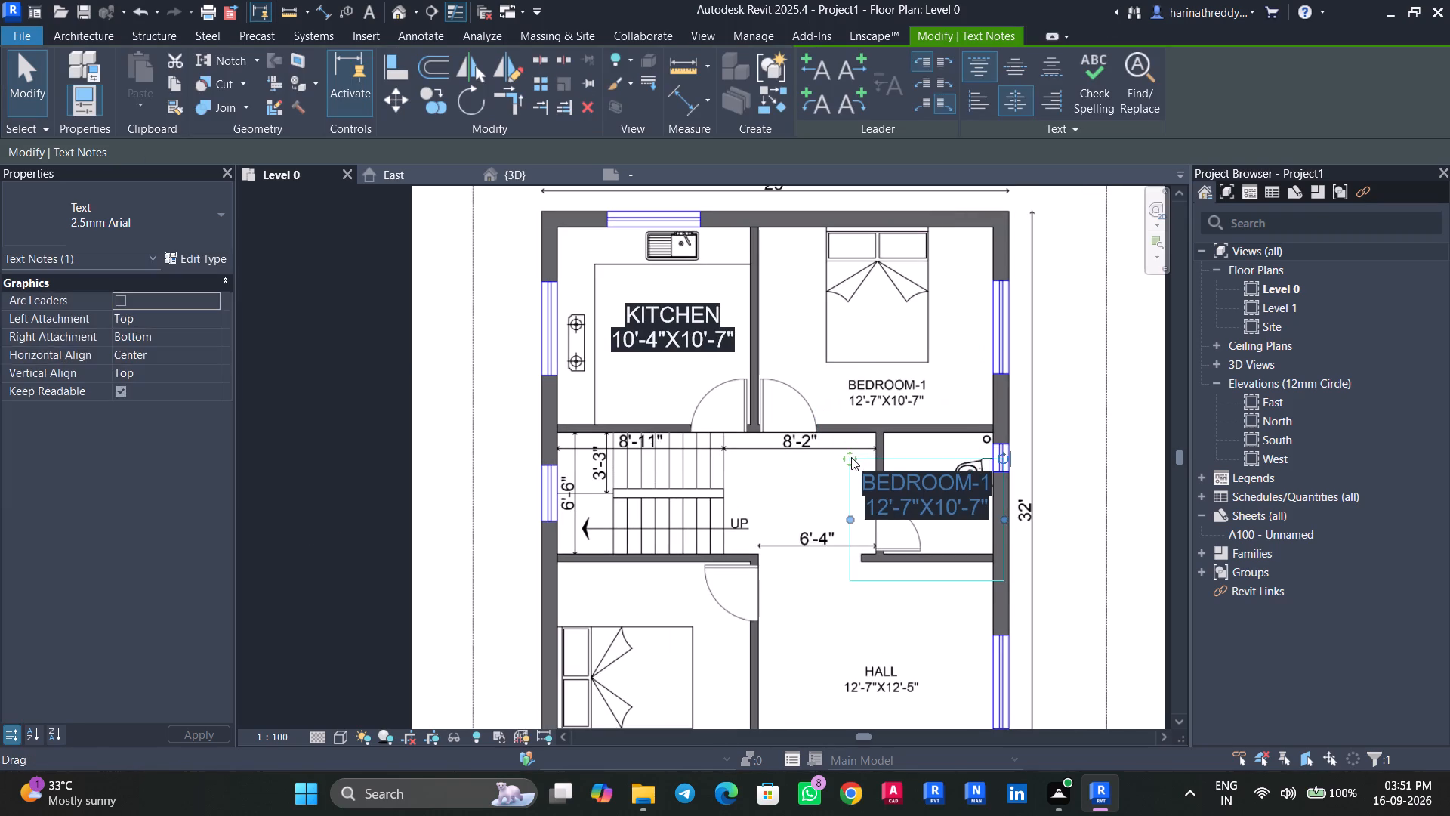
{"action": "left_click_drag", "start_coordinate": [851, 457], "coordinate": [812, 348]}
{"action": "key", "text": "Escape"}
{"action": "key", "text": "Escape"}
Copy the BEDROOM-1 note straight down into the hall, over the printed hall label.
{"action": "middle_click_drag", "start_coordinate": [815, 486], "coordinate": [813, 334]}
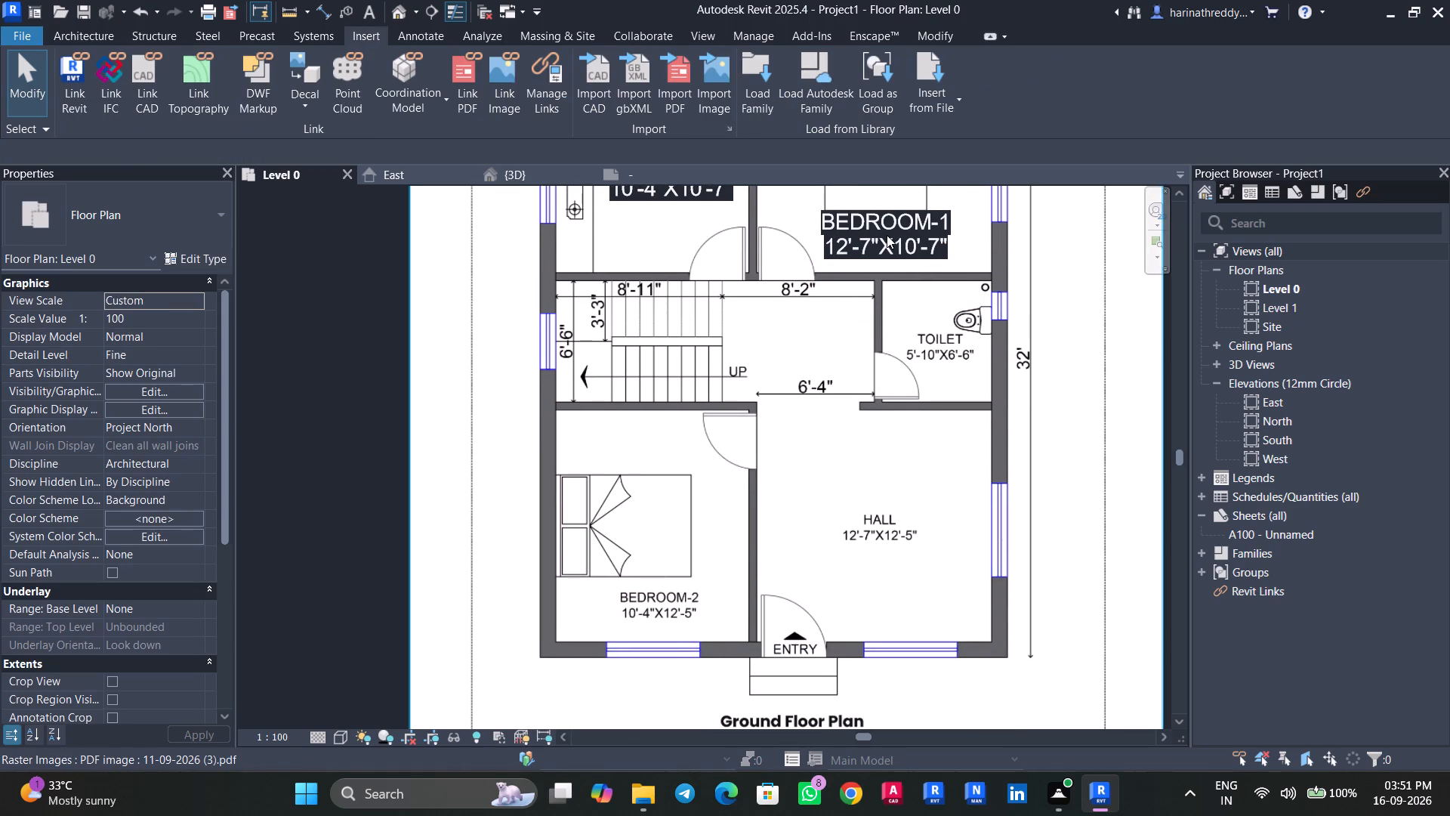
{"action": "key", "text": "Tab"}
{"action": "left_click", "coordinate": [887, 235]}
{"action": "left_click_drag", "start_coordinate": [887, 235], "coordinate": [893, 515], "text": "ctrl"}
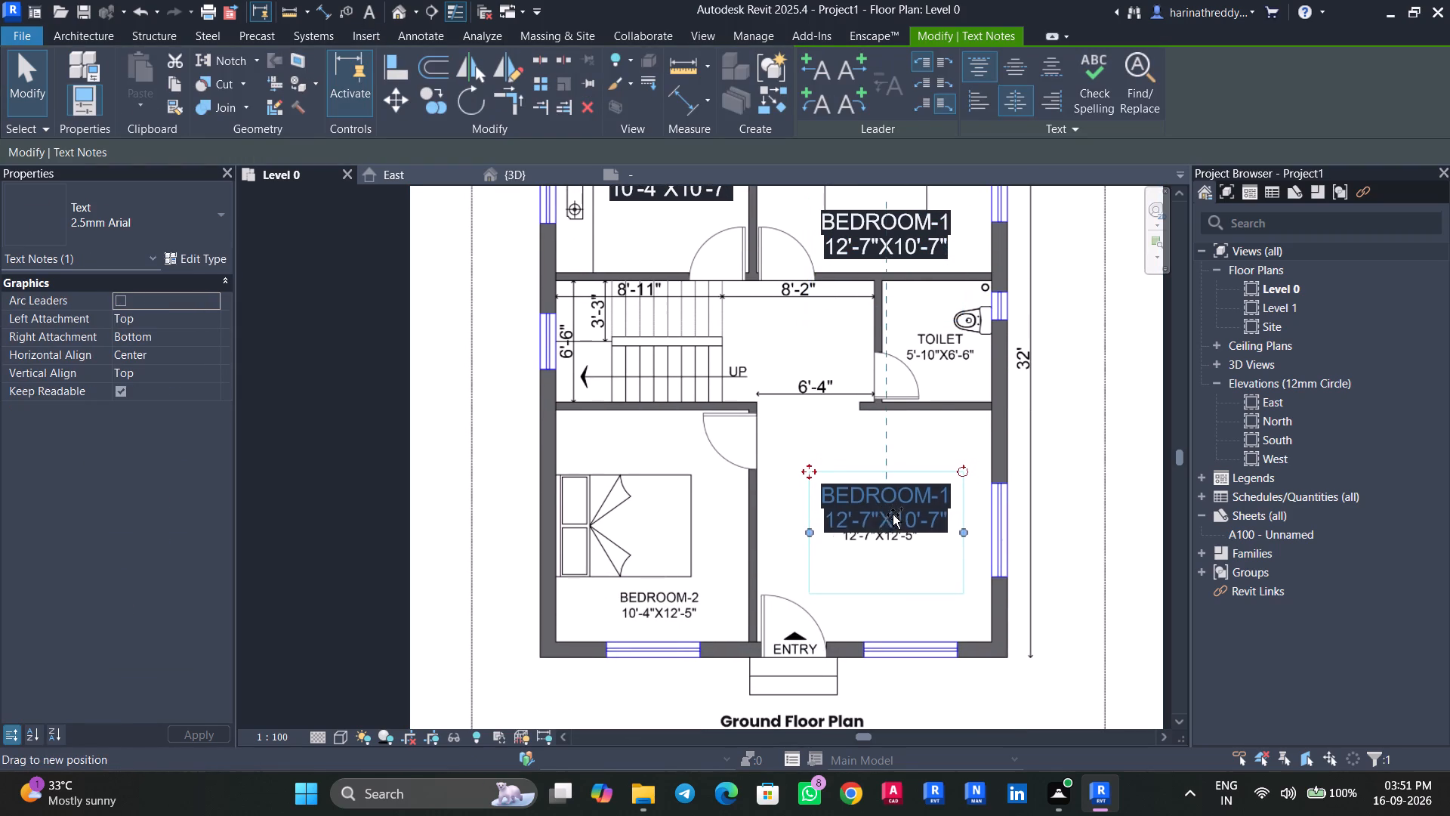
{"action": "left_click_drag", "start_coordinate": [893, 515], "coordinate": [881, 516], "text": "ctrl"}
Copy the hall's note into Bedroom-2, over the printed label below the bed.
{"action": "left_click_drag", "start_coordinate": [890, 502], "coordinate": [742, 564], "text": "ctrl"}
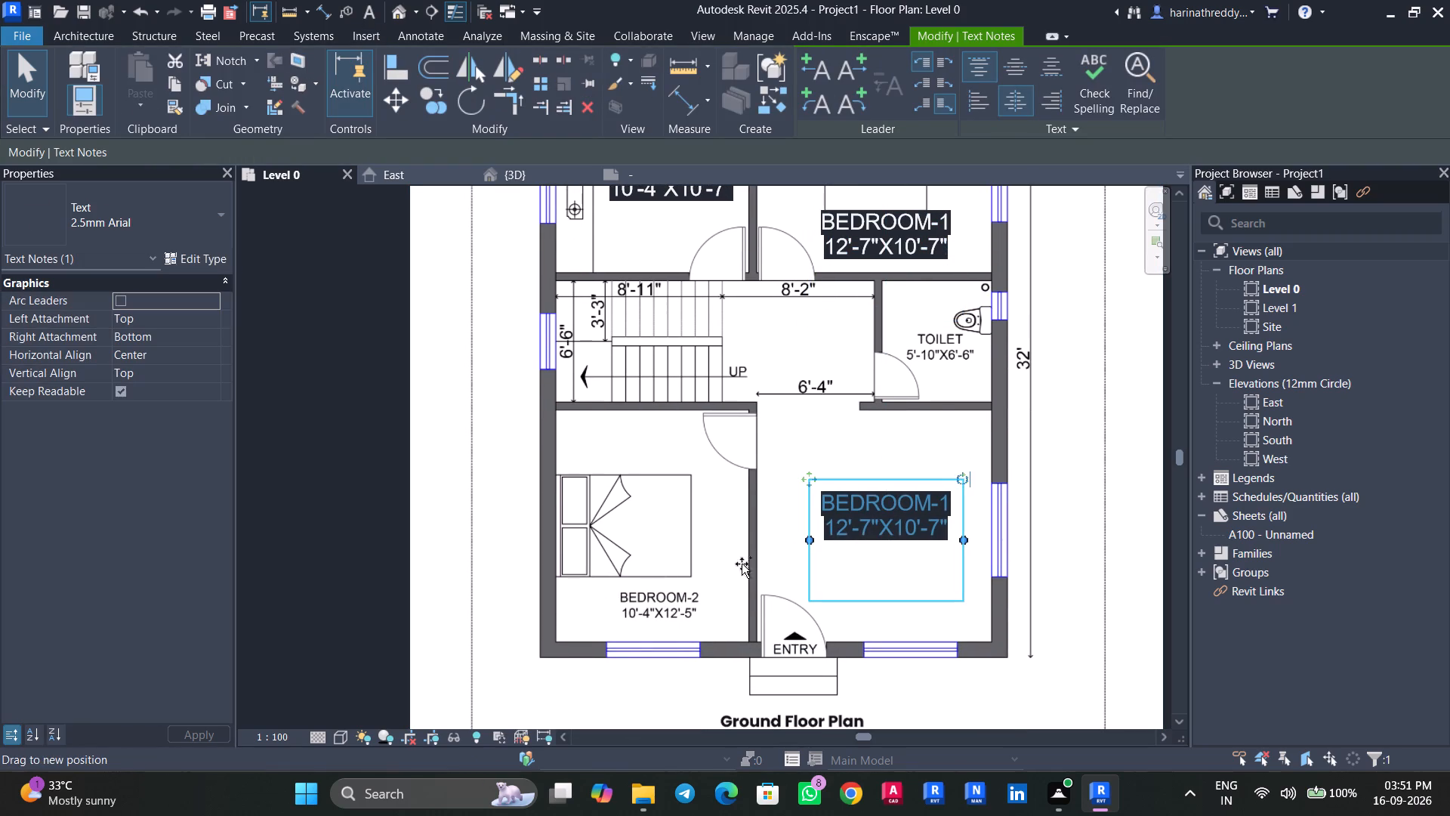
{"action": "left_click_drag", "start_coordinate": [742, 564], "coordinate": [665, 595], "text": "ctrl"}
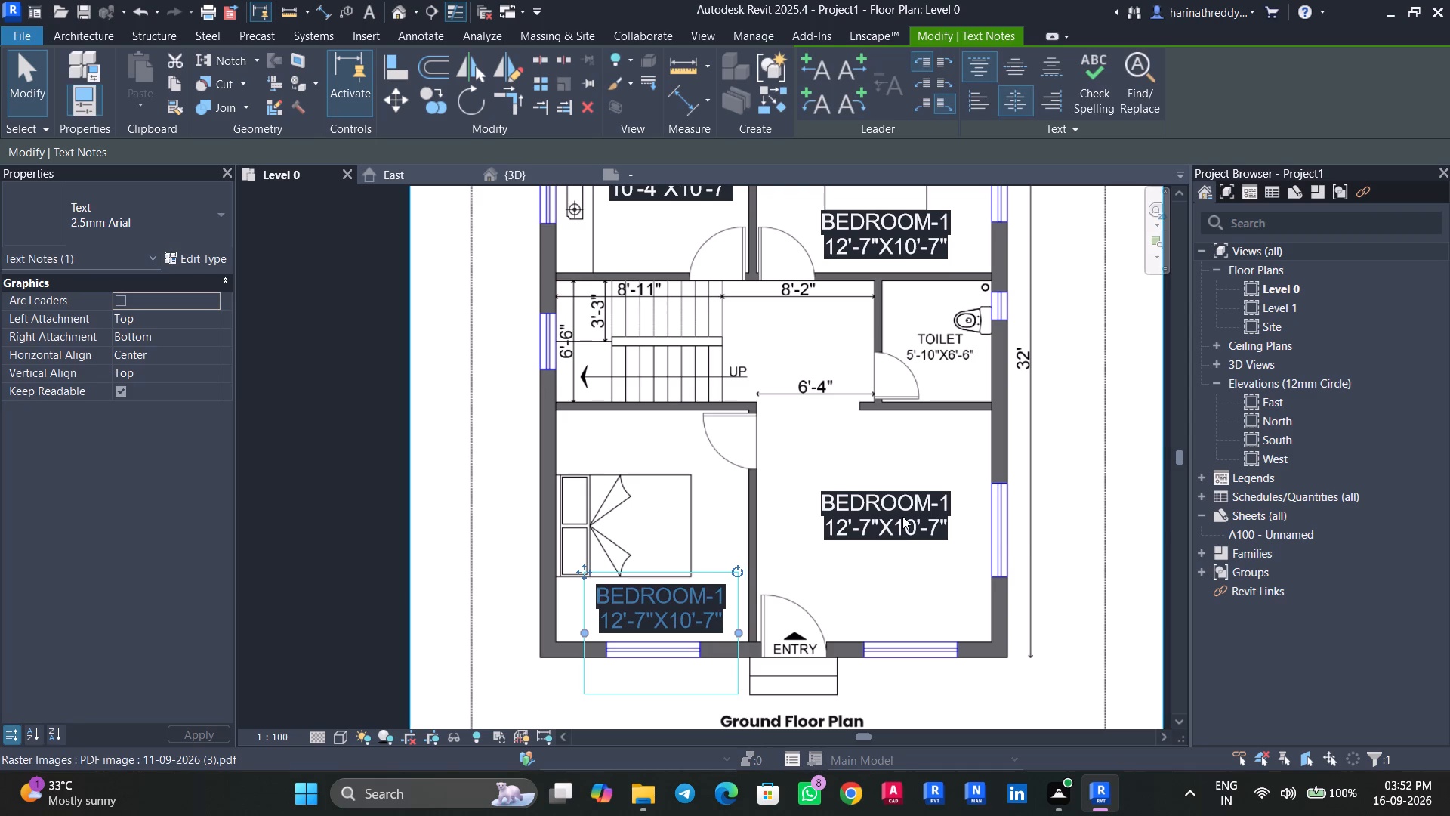
{"action": "key", "text": "Escape"}
Copy the hall's BEDROOM-1 note up into the toilet, over the printed toilet label.
{"action": "key", "text": "Tab"}
{"action": "left_click", "coordinate": [904, 512]}
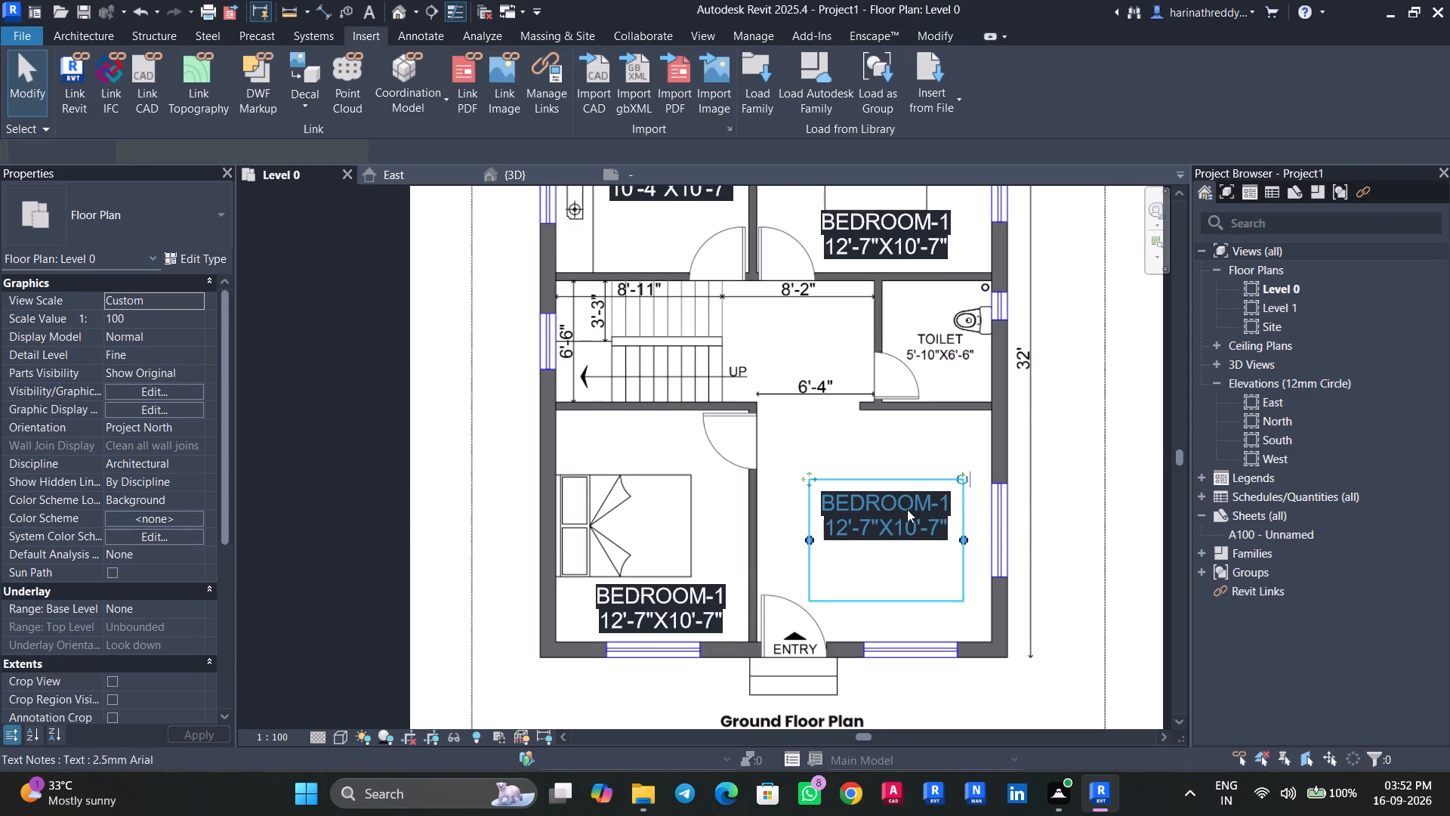
{"action": "left_click_drag", "start_coordinate": [896, 519], "coordinate": [947, 345], "text": "ctrl"}
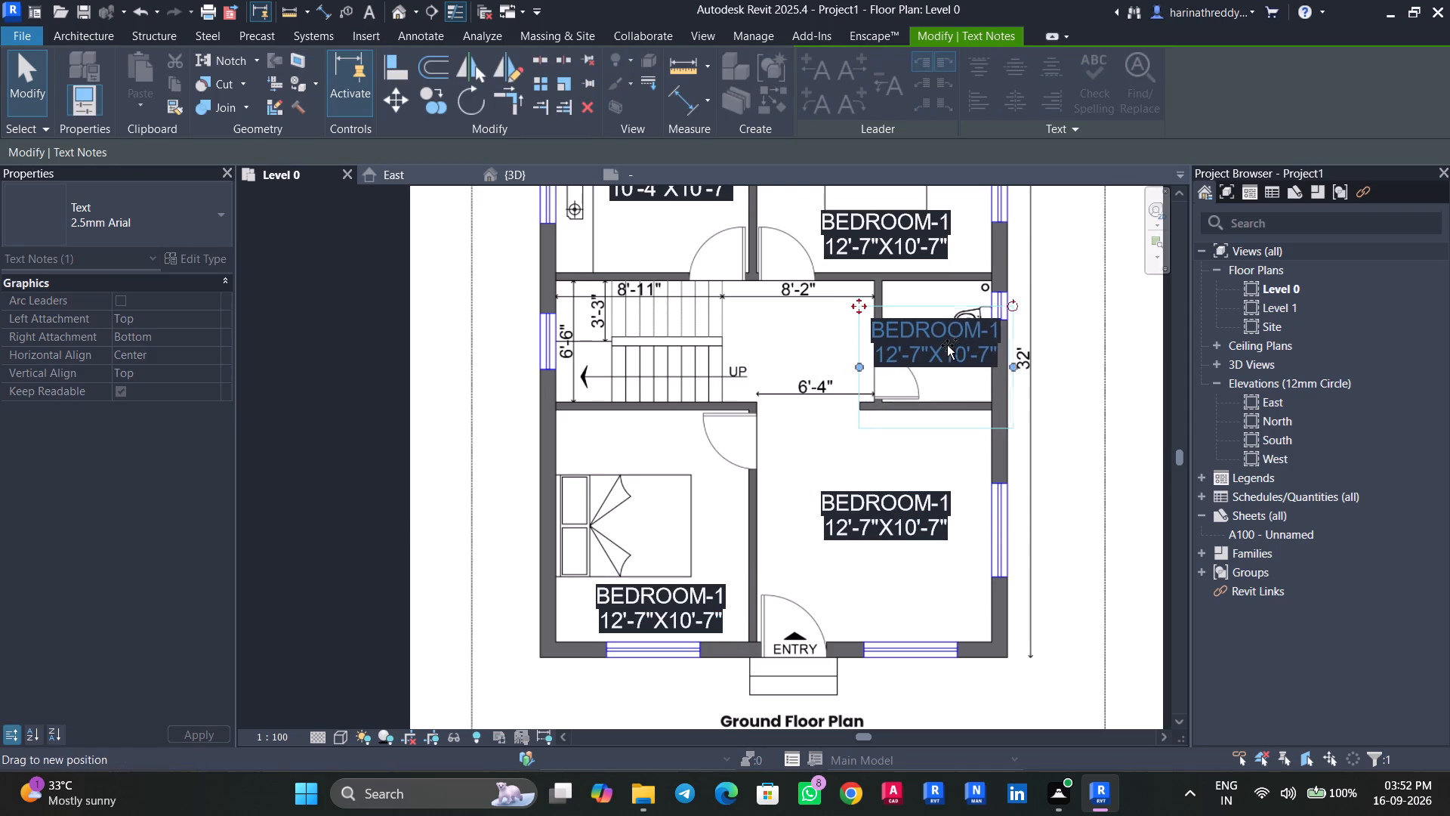
{"action": "left_click_drag", "start_coordinate": [947, 345], "coordinate": [948, 345], "text": "ctrl"}
Duplicate the toilet note's text type as 1MM and set its text size to 1MM.
{"action": "left_click", "coordinate": [224, 261]}
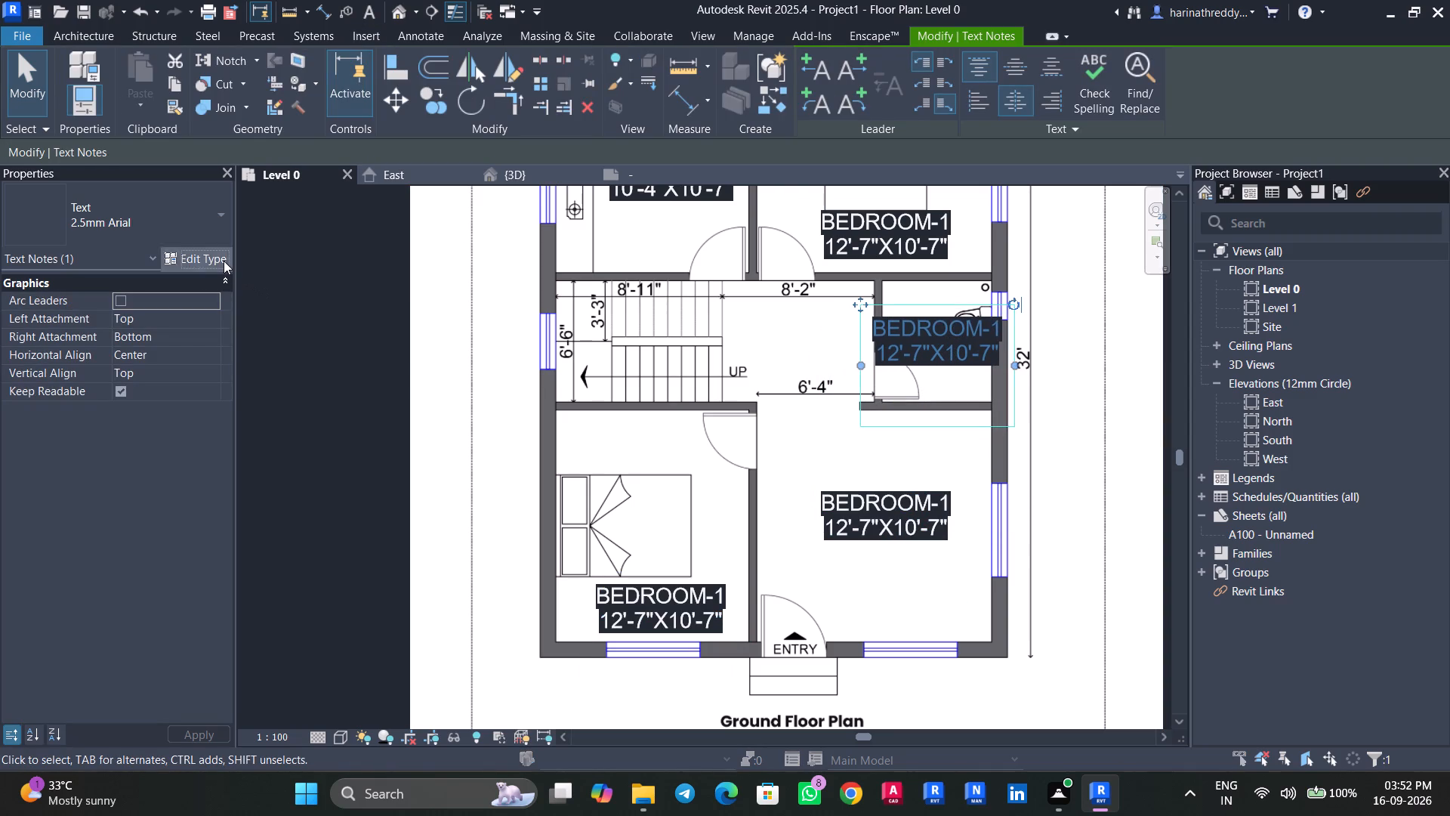
{"action": "left_click", "coordinate": [1365, 220]}
{"action": "type", "text": "1MM"}
{"action": "key", "text": "Return"}
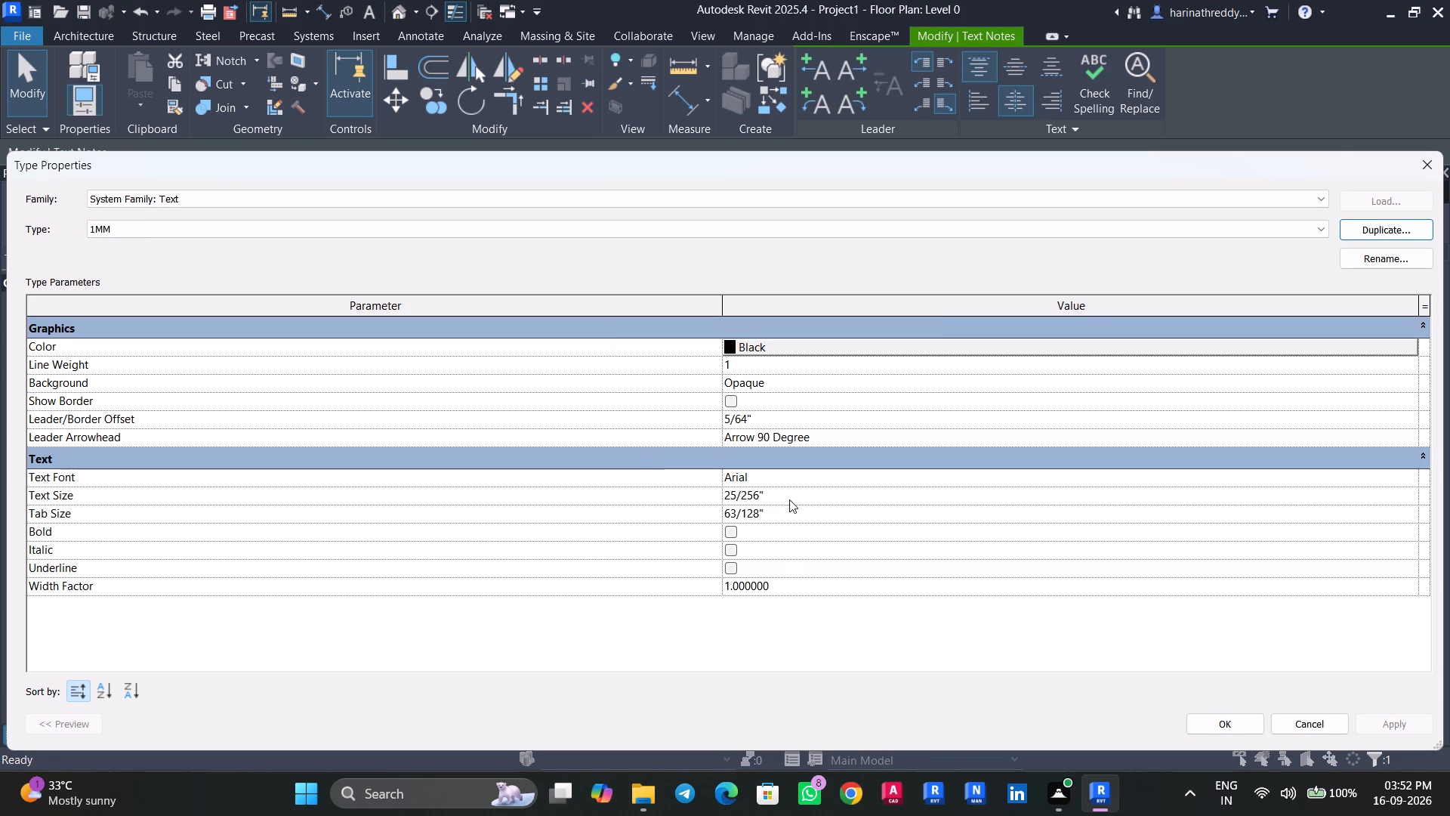
{"action": "left_click", "coordinate": [789, 499]}
{"action": "type", "text": "1MM"}
{"action": "key", "text": "Return"}
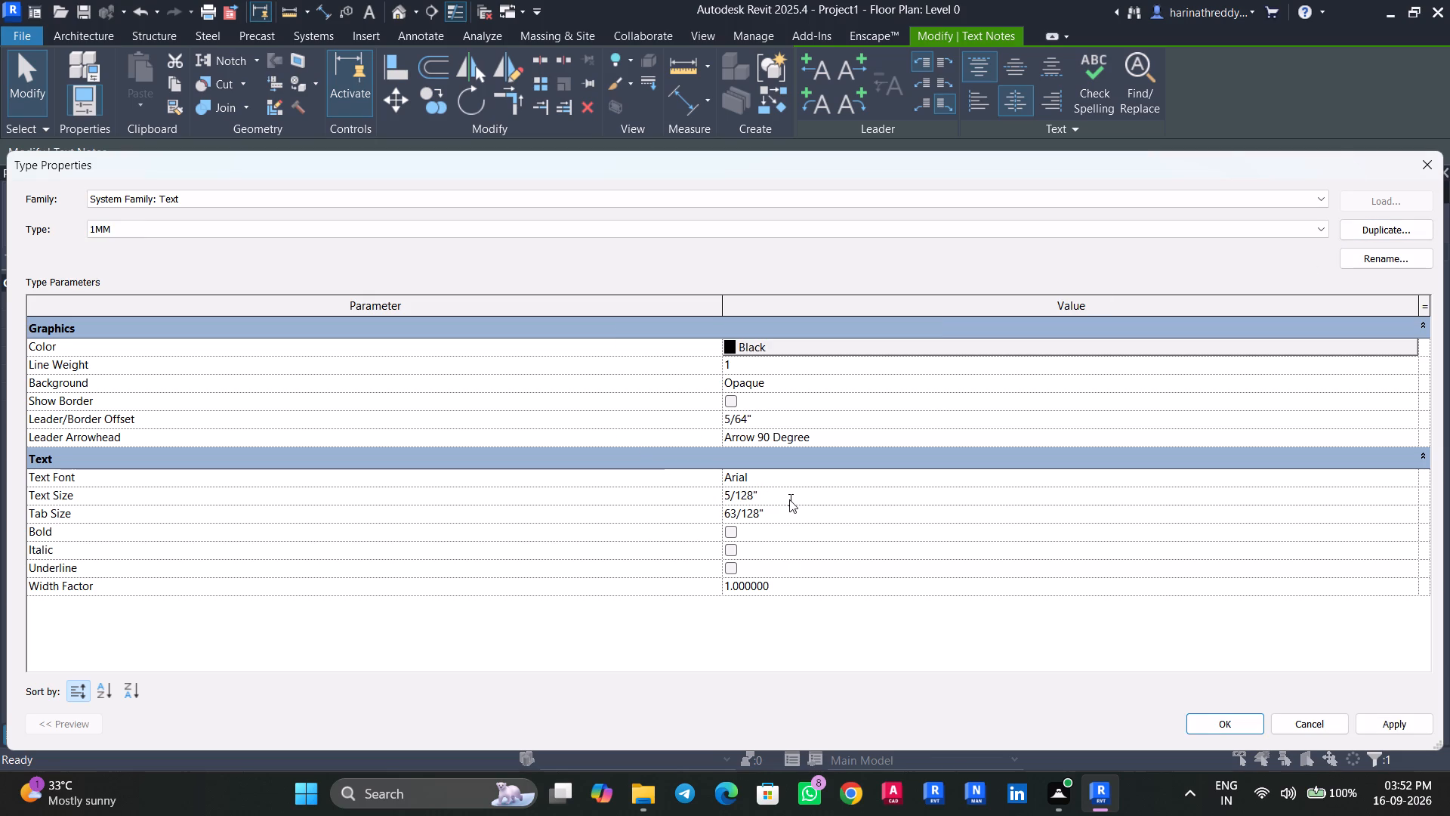
{"action": "left_click", "coordinate": [1416, 721]}
{"action": "left_click", "coordinate": [1213, 730]}
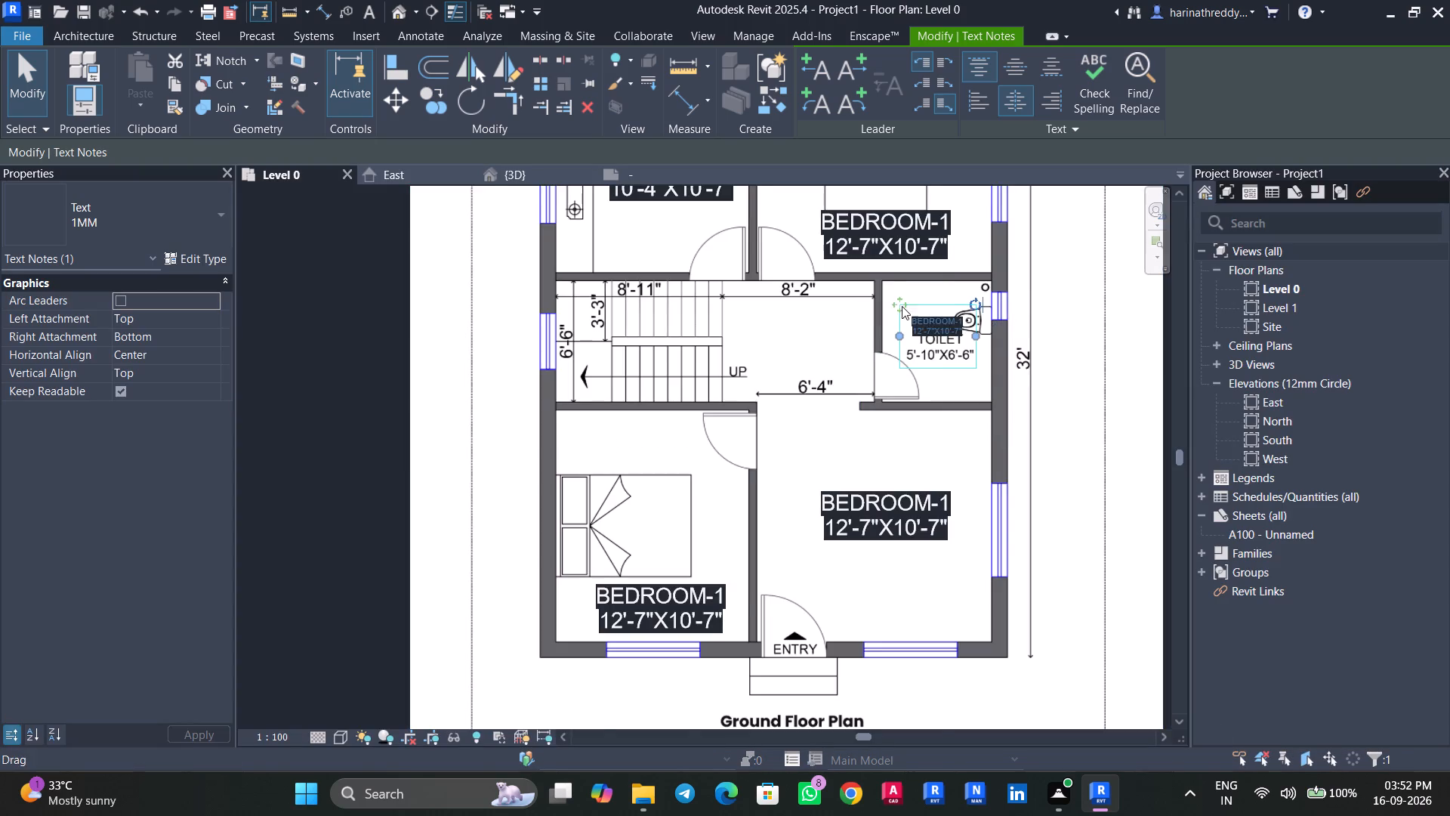
Replace the first line of the small note in the toilet with TOILET.
{"action": "scroll", "coordinate": [958, 288], "scroll_direction": "up", "scroll_amount": 7}
{"action": "key", "text": "Escape"}
{"action": "key", "text": "Tab"}
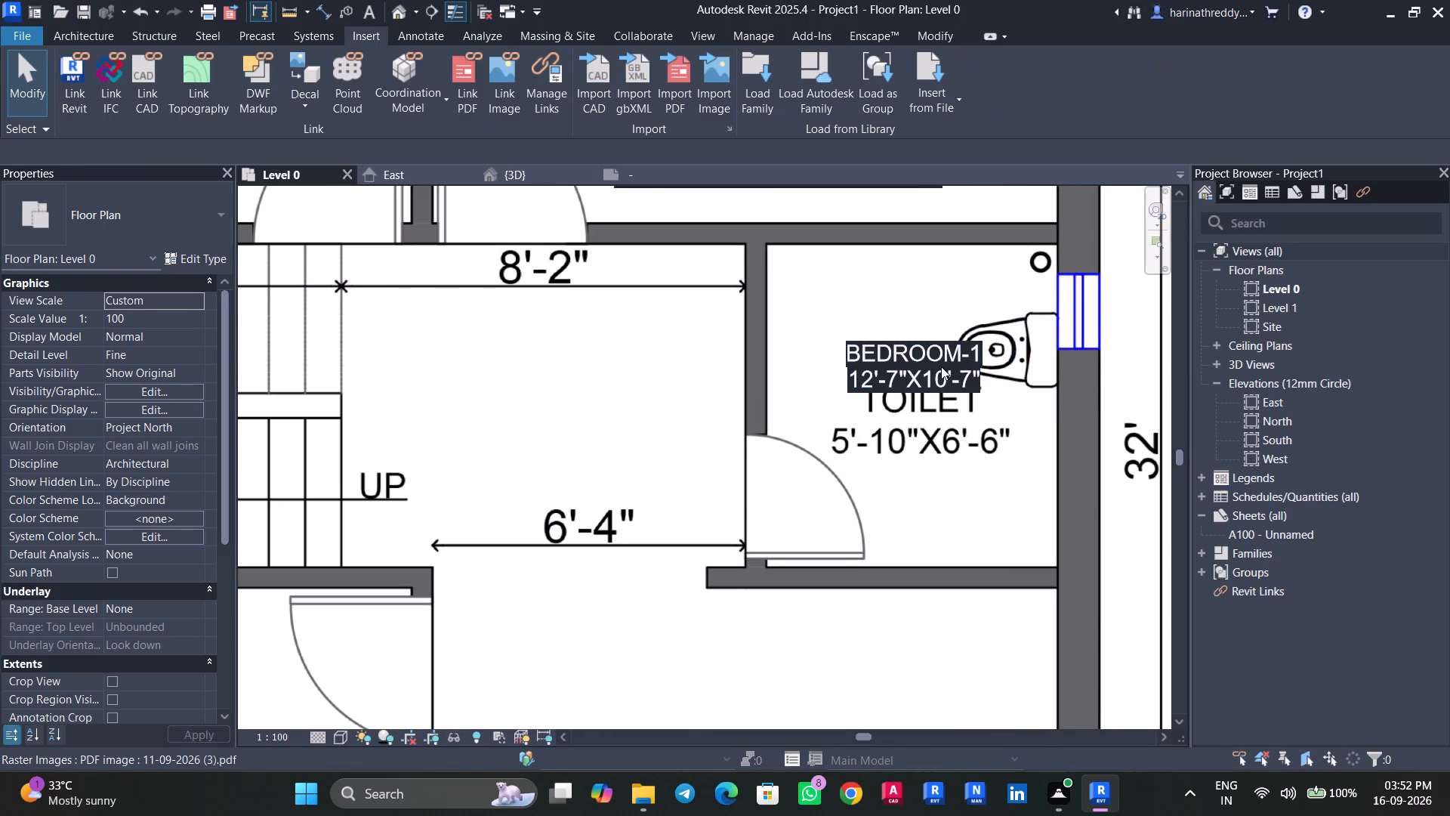
{"action": "left_click", "coordinate": [941, 366]}
{"action": "left_click", "coordinate": [953, 363]}
{"action": "left_click_drag", "start_coordinate": [994, 352], "coordinate": [794, 355]}
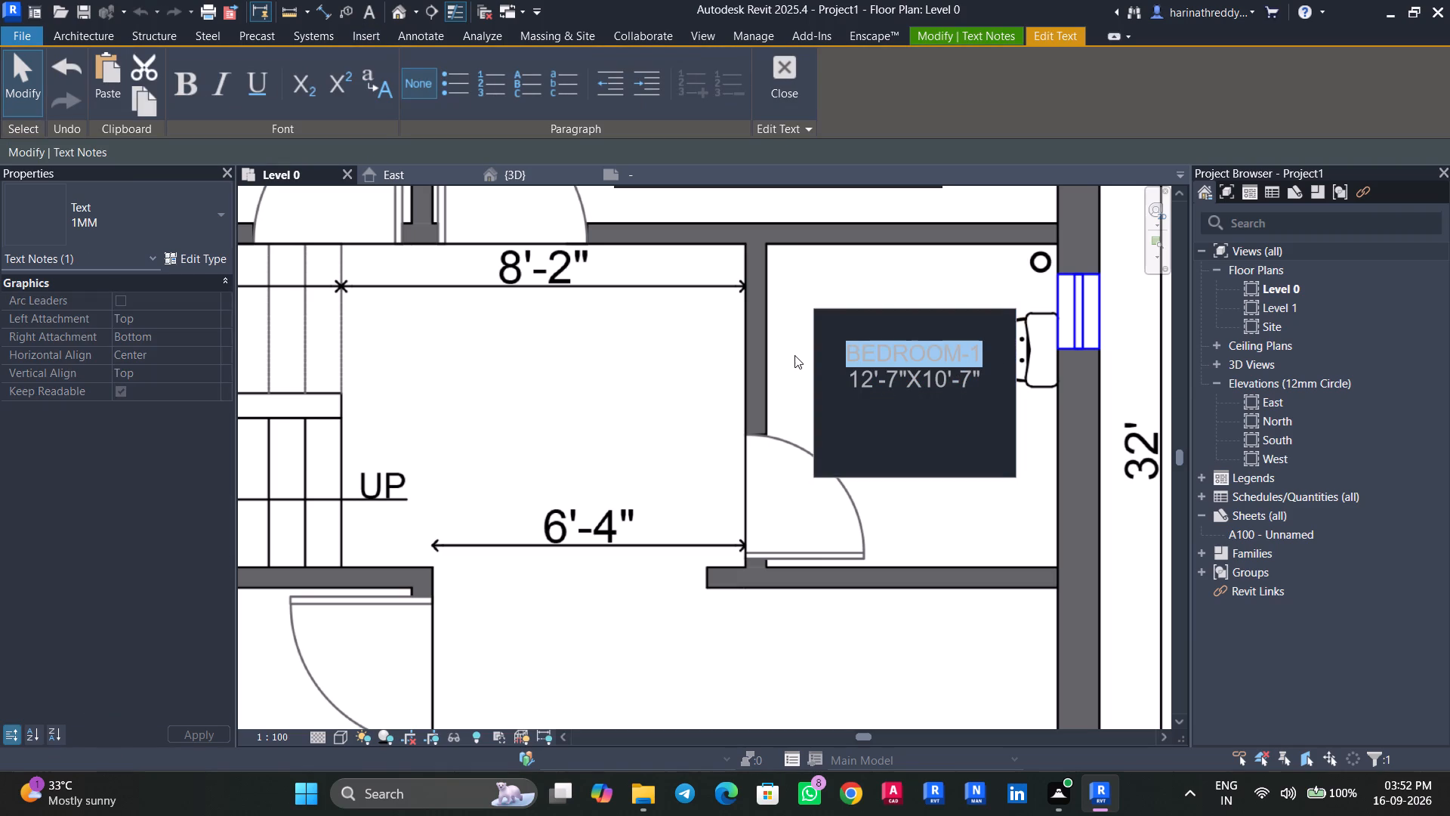
{"action": "type", "text": "TOILET"}
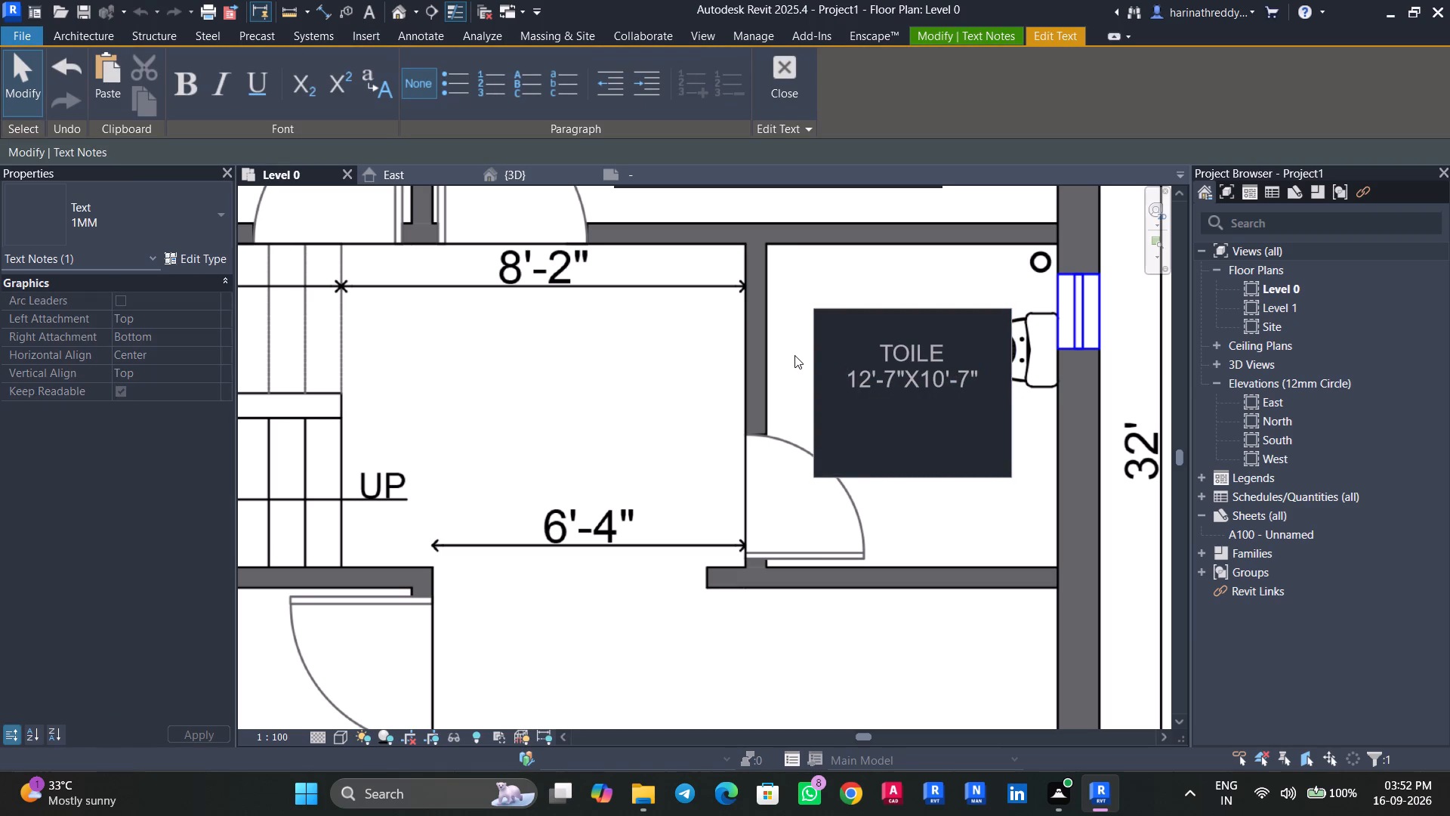
{"action": "left_click", "coordinate": [962, 505]}
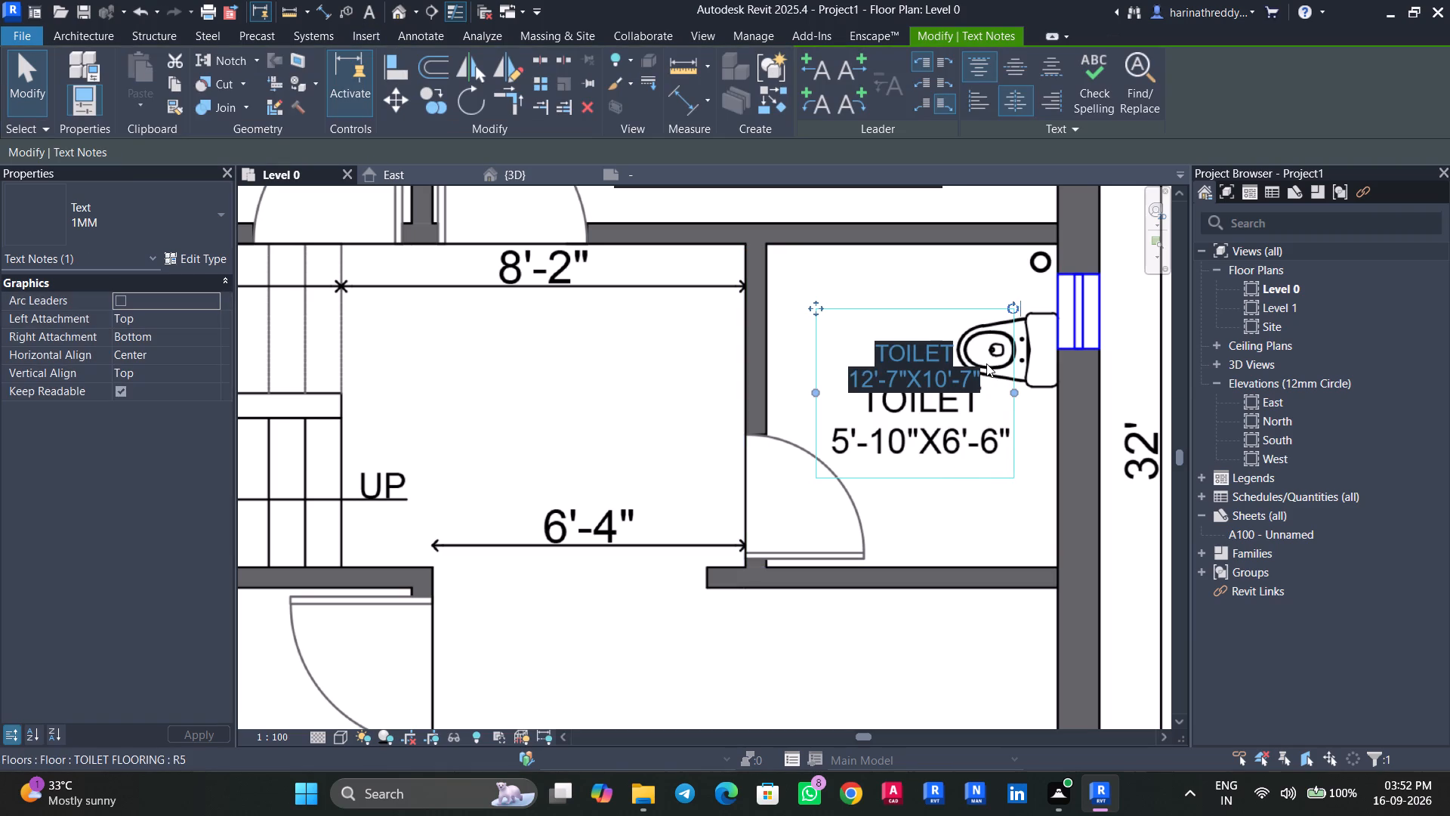
Replace the toilet note's size line with 5'10"X6'-6".
{"action": "left_click", "coordinate": [974, 371]}
{"action": "double_click", "coordinate": [984, 373]}
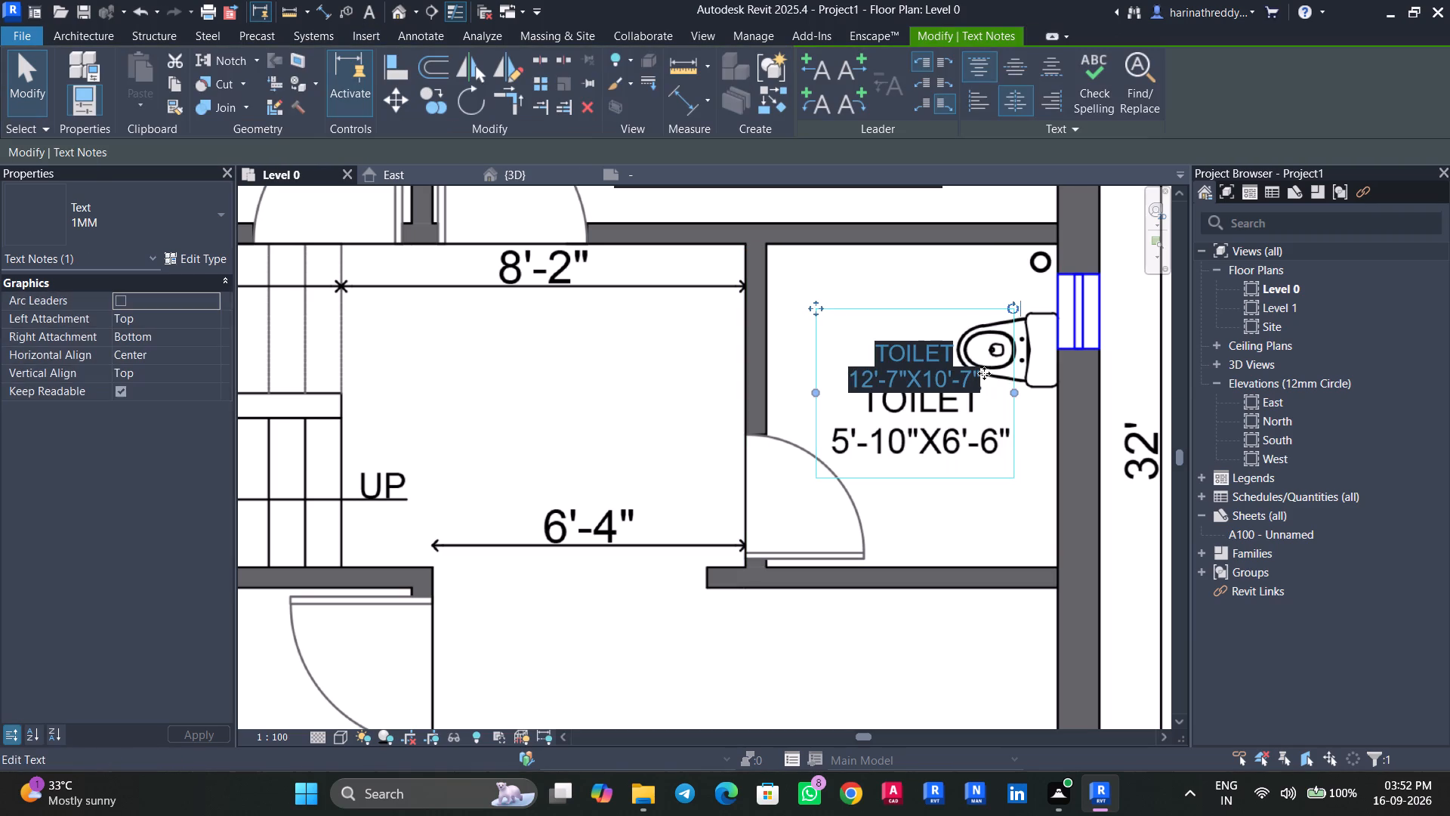
{"action": "left_click", "coordinate": [985, 373]}
{"action": "triple_click", "coordinate": [979, 380]}
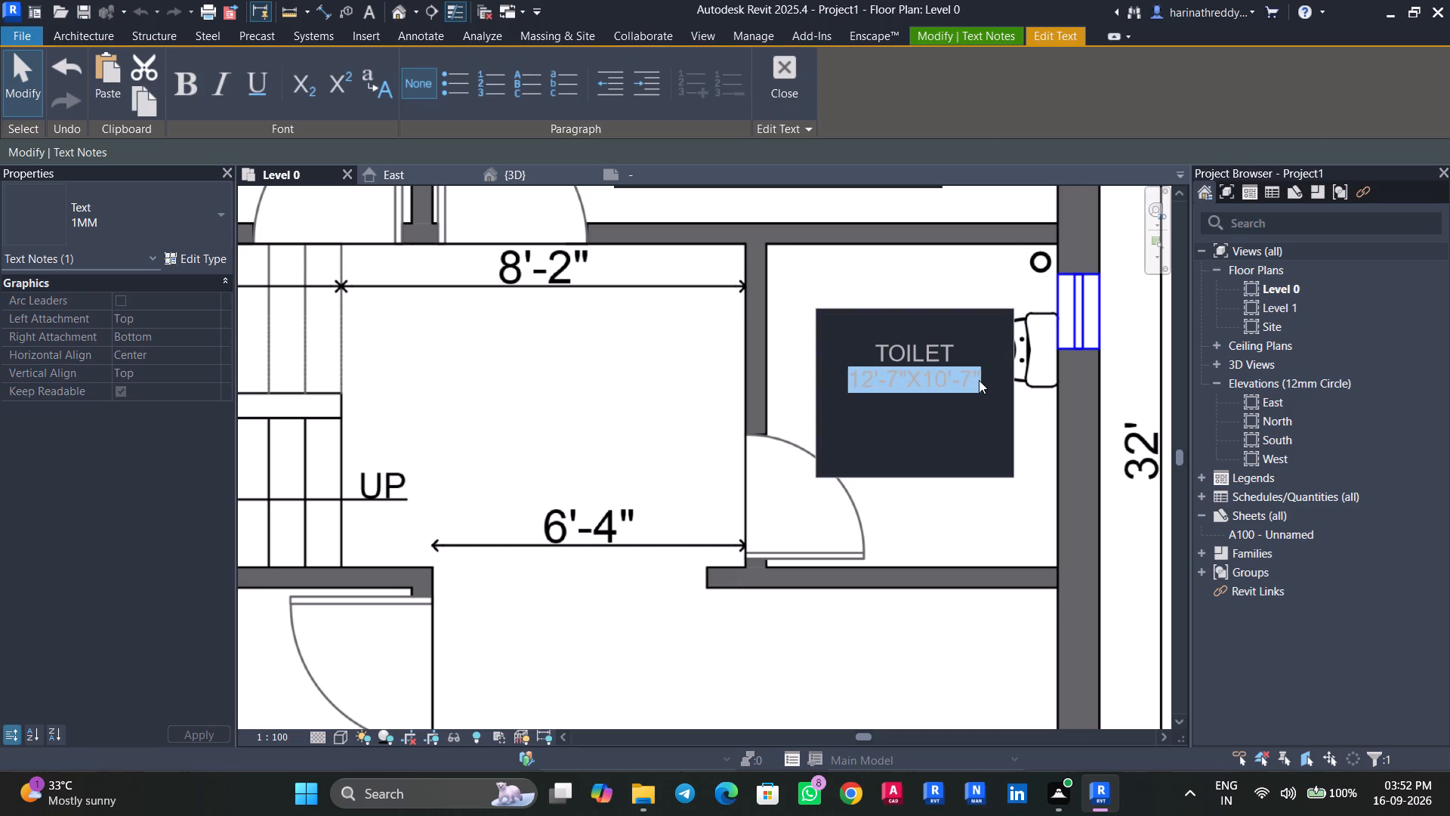
{"action": "type", "text": "5'10\""}
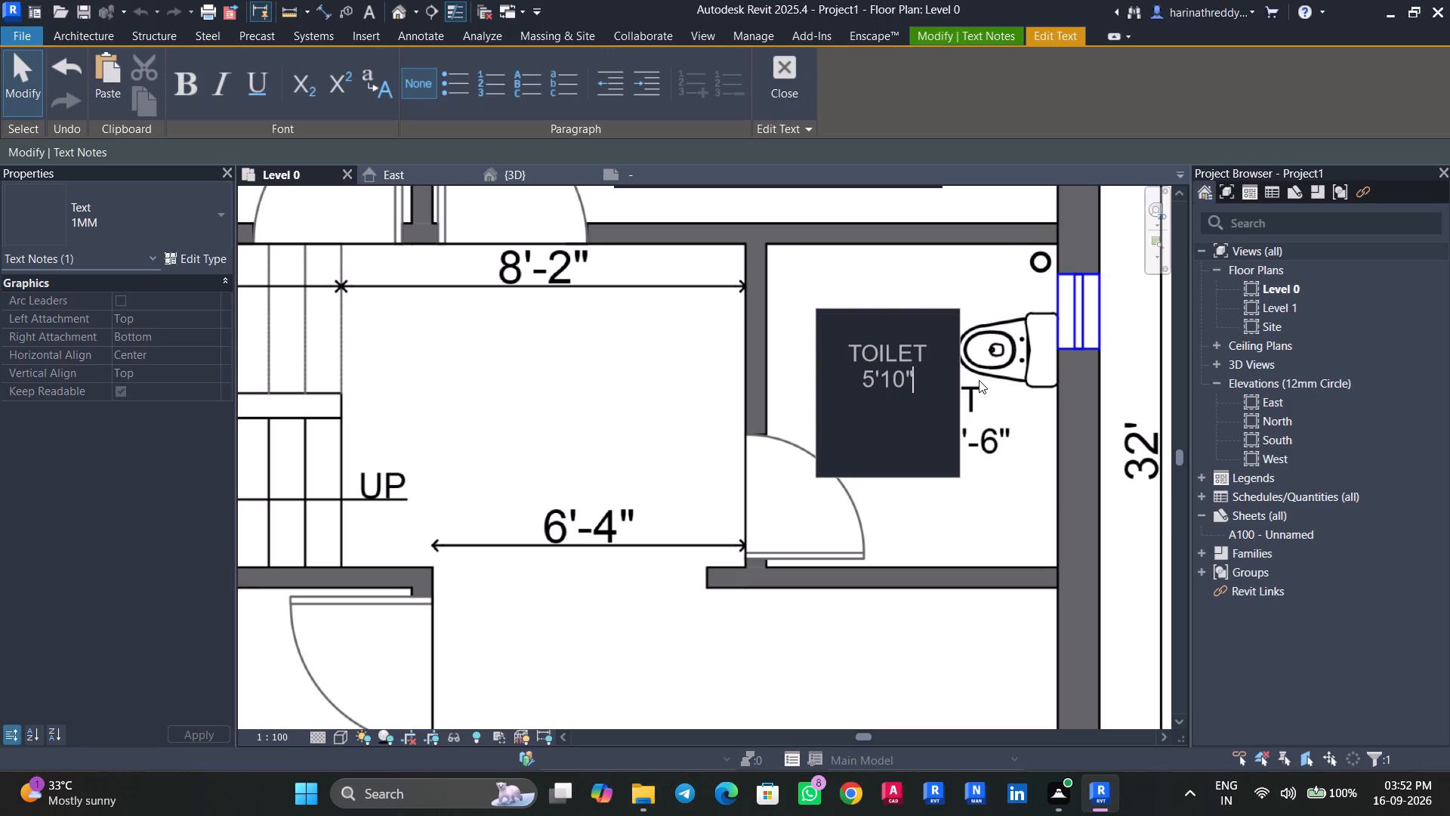
{"action": "type", "text": "X6'-6\""}
{"action": "key", "text": "Return"}
{"action": "left_click", "coordinate": [999, 550]}
{"action": "key", "text": "Escape"}
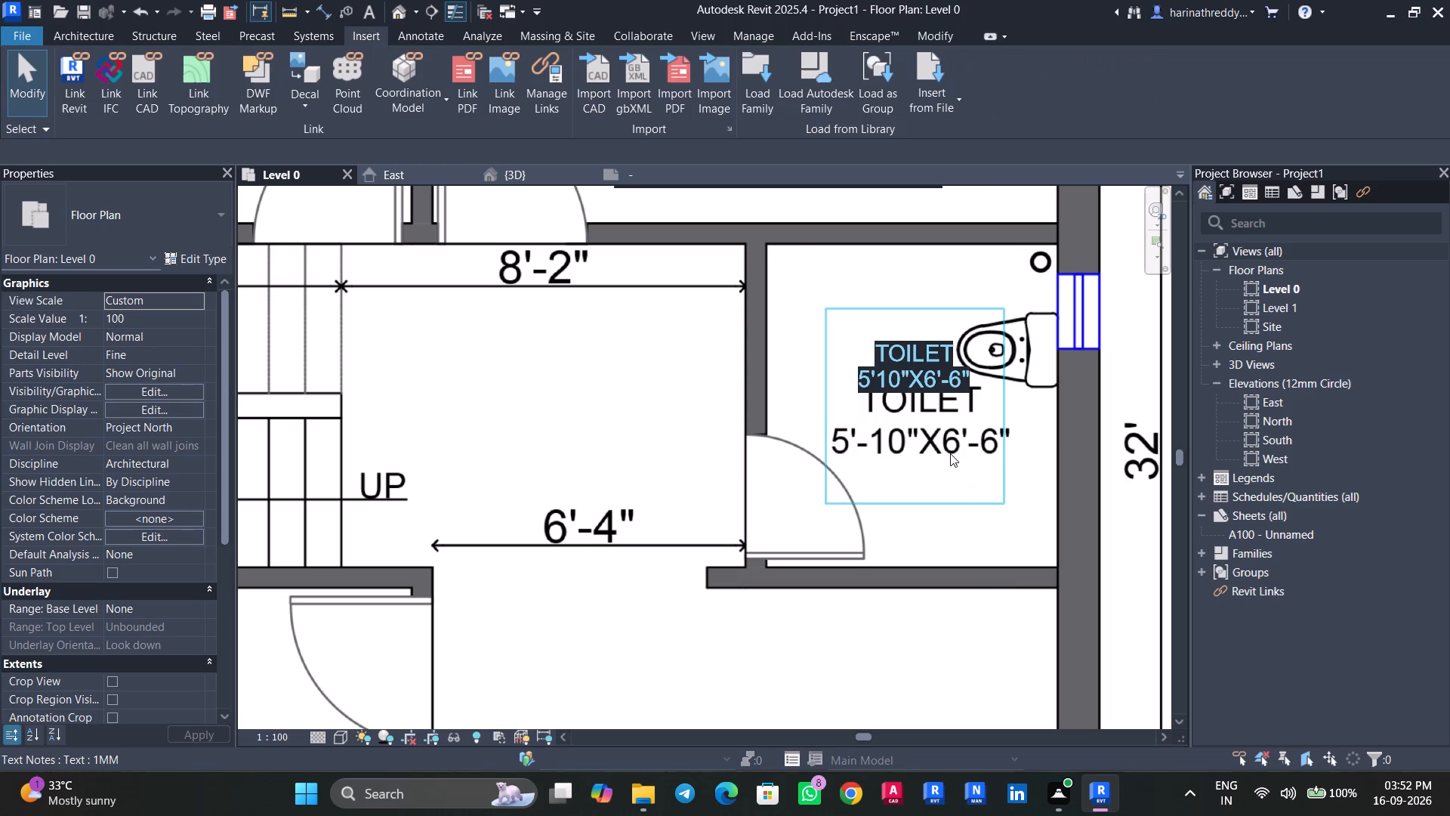
Move the TOILET note down over the printed toilet label.
{"action": "key", "text": "Escape"}
{"action": "key", "text": "Tab"}
{"action": "left_click", "coordinate": [946, 375]}
{"action": "key", "text": "Escape"}
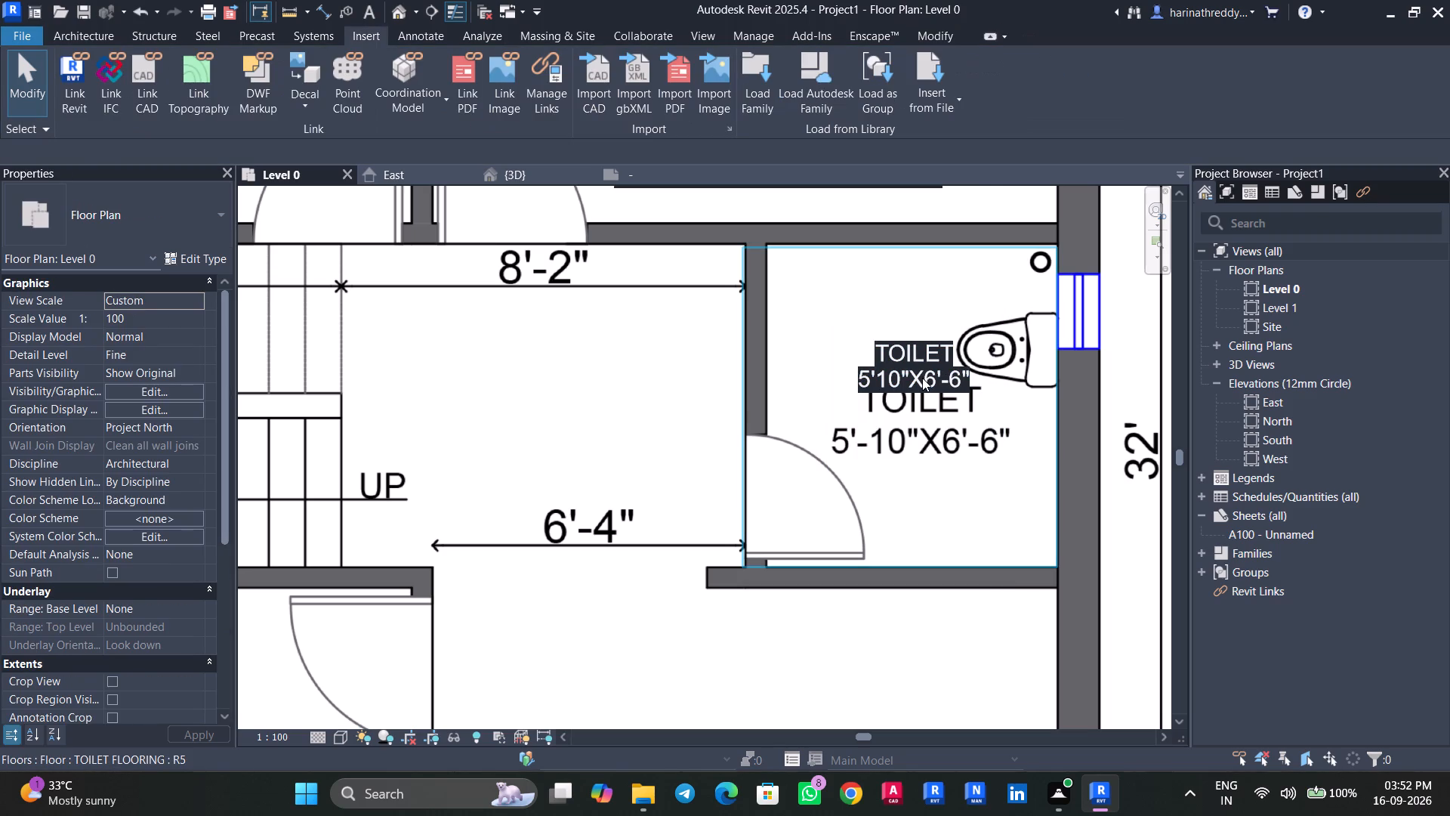
{"action": "key", "text": "Tab"}
{"action": "key", "text": "Tab"}
{"action": "left_click", "coordinate": [933, 385]}
{"action": "left_click_drag", "start_coordinate": [823, 303], "coordinate": [831, 369]}
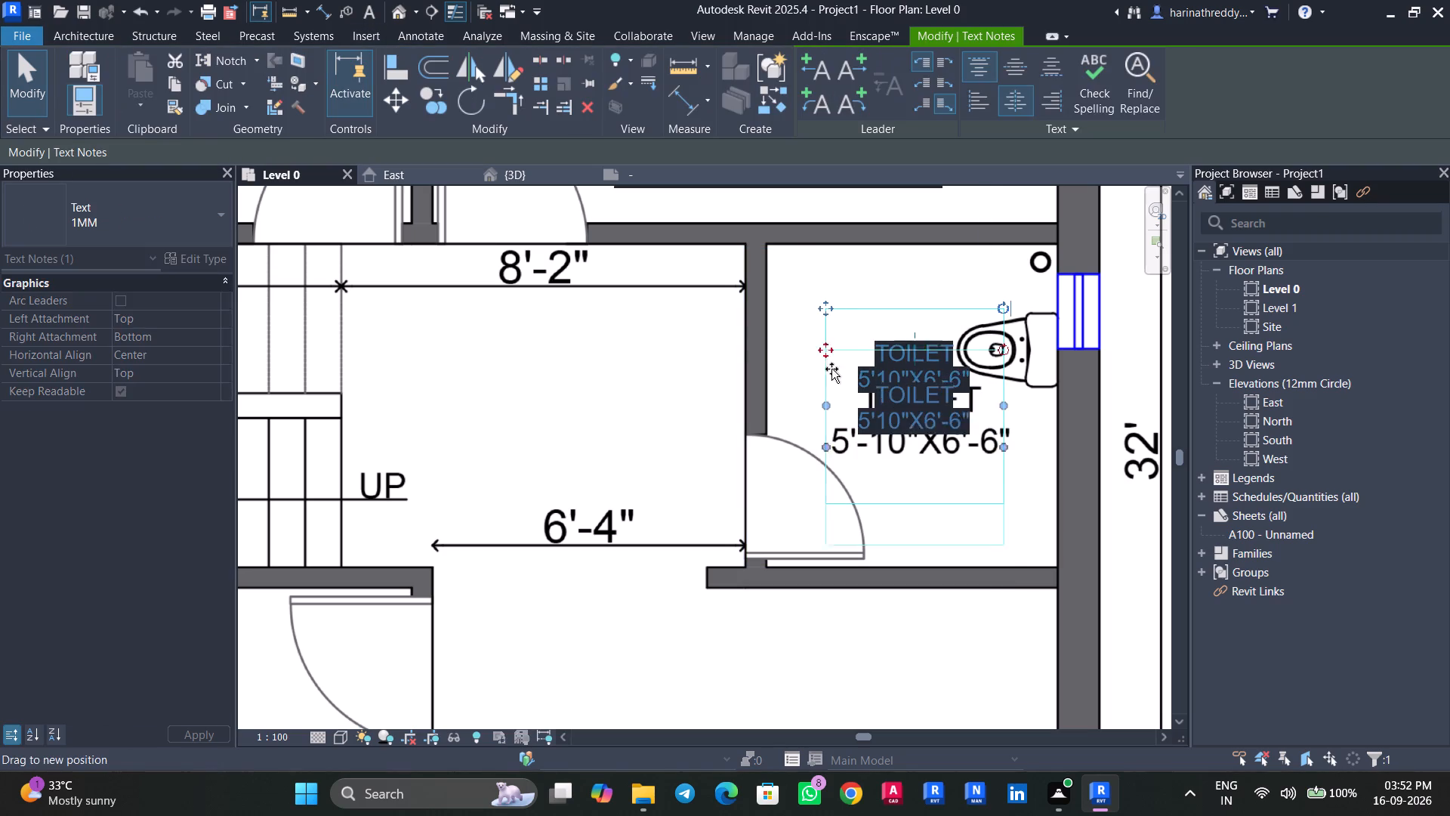
{"action": "left_click_drag", "start_coordinate": [831, 369], "coordinate": [835, 360]}
{"action": "key", "text": "Escape"}
Shift the BEDROOM-1 note in the upper bedroom slightly down, clear of the bed.
{"action": "scroll", "coordinate": [790, 601], "scroll_direction": "down", "scroll_amount": 6}
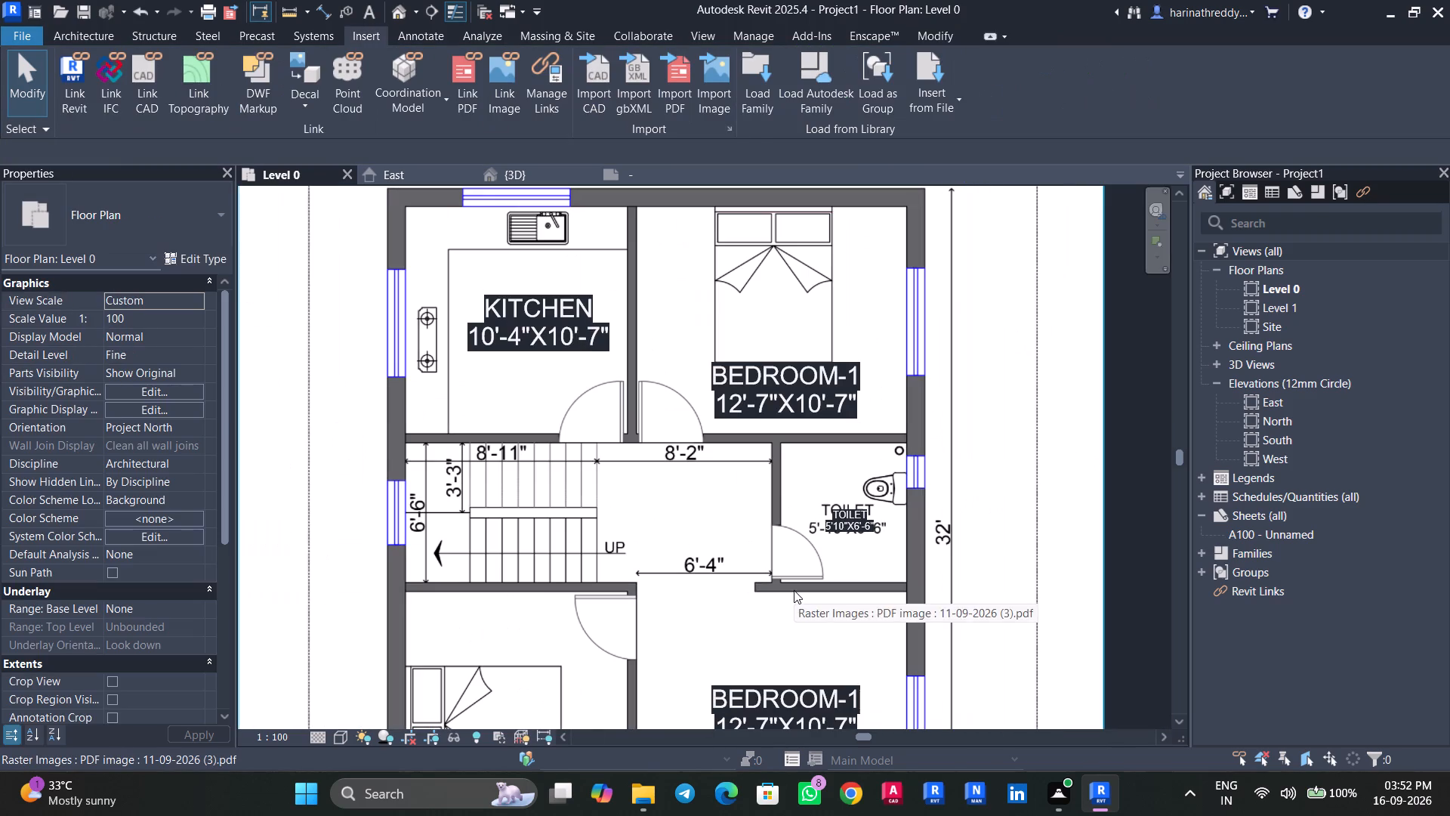
{"action": "middle_click_drag", "start_coordinate": [799, 622], "coordinate": [846, 553]}
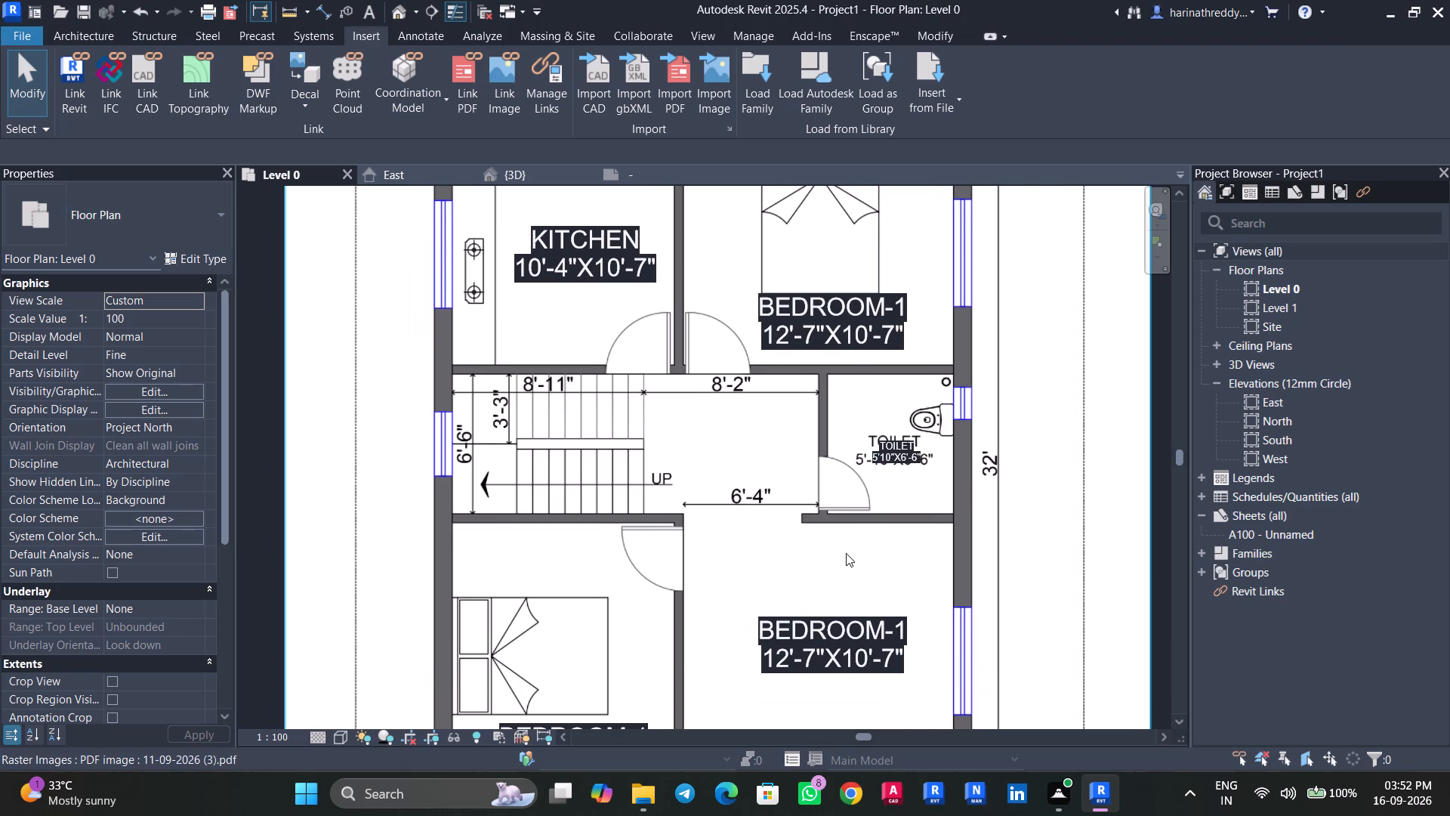
{"action": "key", "text": "Tab"}
{"action": "left_click", "coordinate": [856, 337]}
{"action": "left_click_drag", "start_coordinate": [743, 274], "coordinate": [743, 285]}
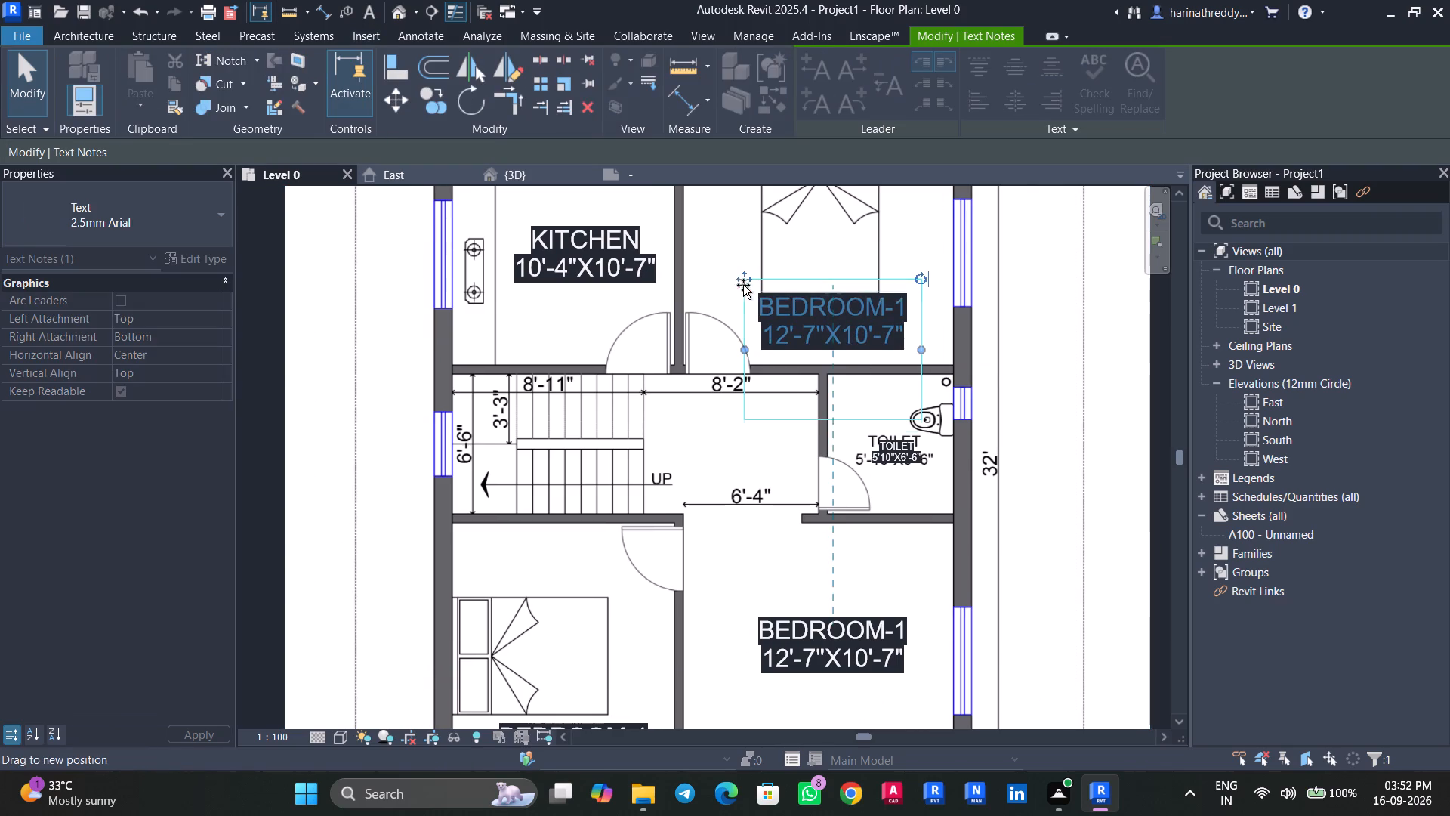
{"action": "left_click_drag", "start_coordinate": [743, 285], "coordinate": [743, 286]}
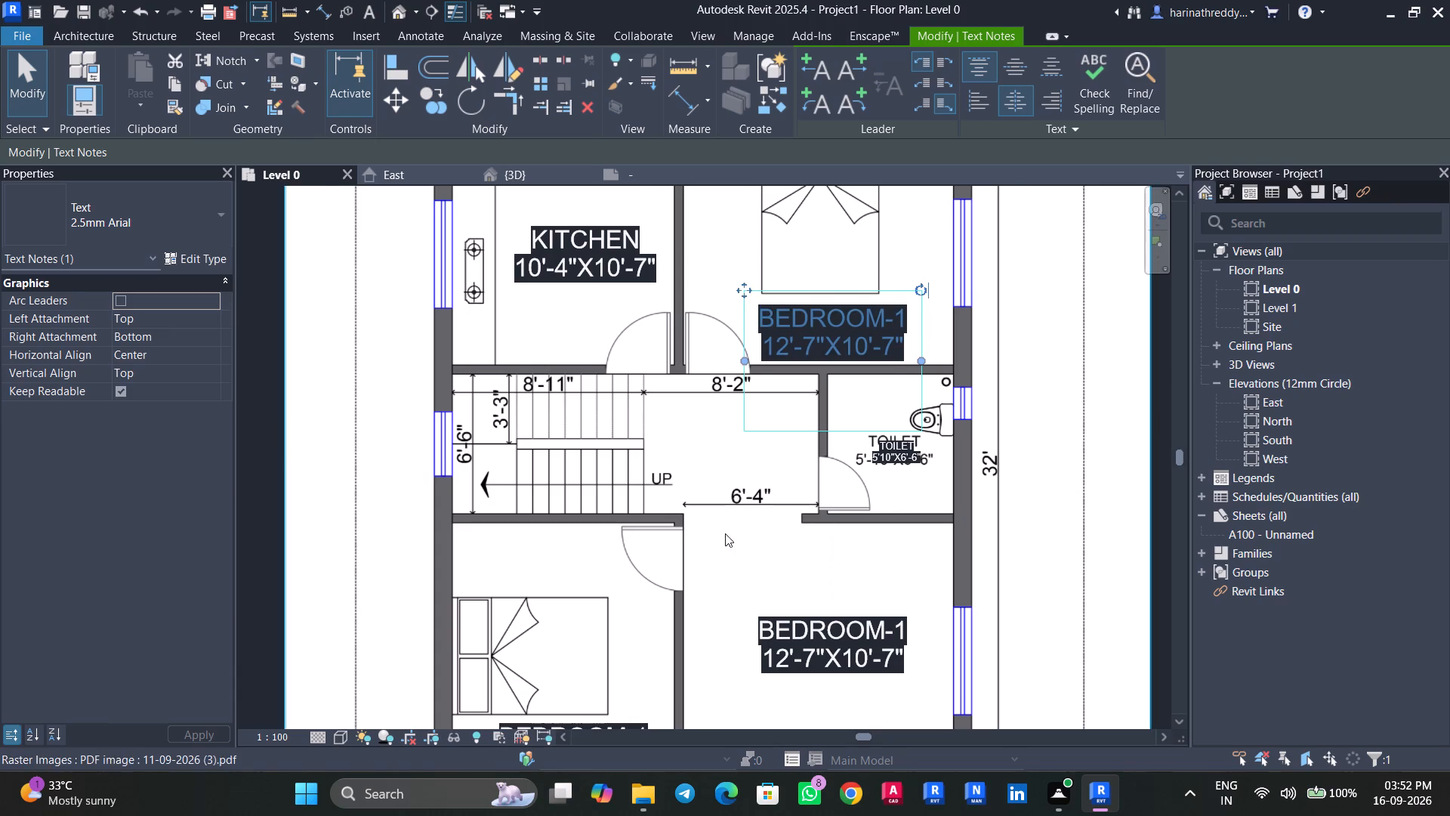
Move the copied note in Bedroom-2 sideways toward the entry, off the printed label beneath it.
{"action": "middle_click_drag", "start_coordinate": [726, 533], "coordinate": [773, 356]}
{"action": "scroll", "coordinate": [773, 356], "scroll_direction": "up", "scroll_amount": 1}
{"action": "key", "text": "Escape"}
{"action": "key", "text": "Escape"}
{"action": "key", "text": "Tab"}
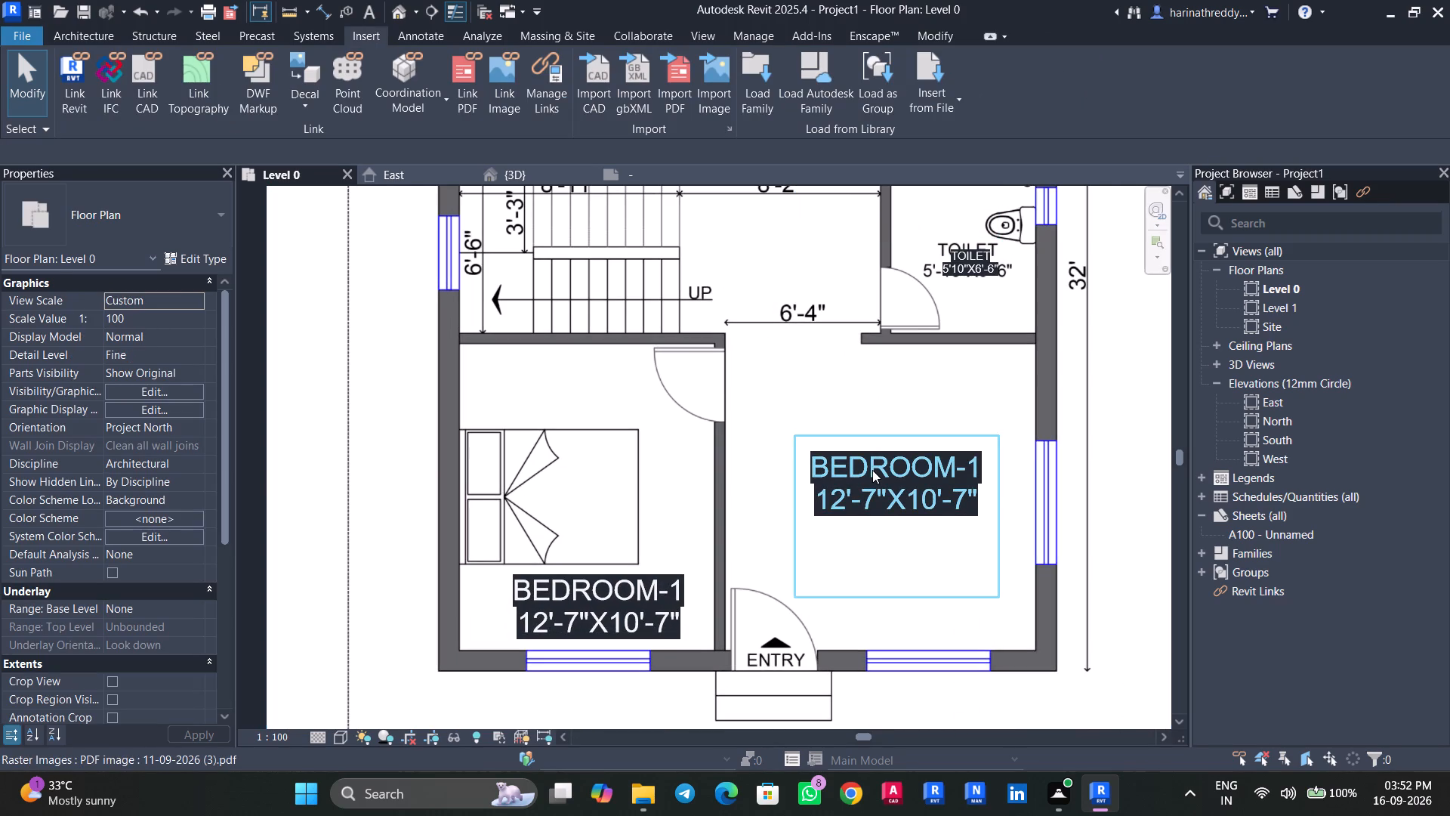
{"action": "left_click", "coordinate": [604, 605]}
{"action": "left_click", "coordinate": [604, 605]}
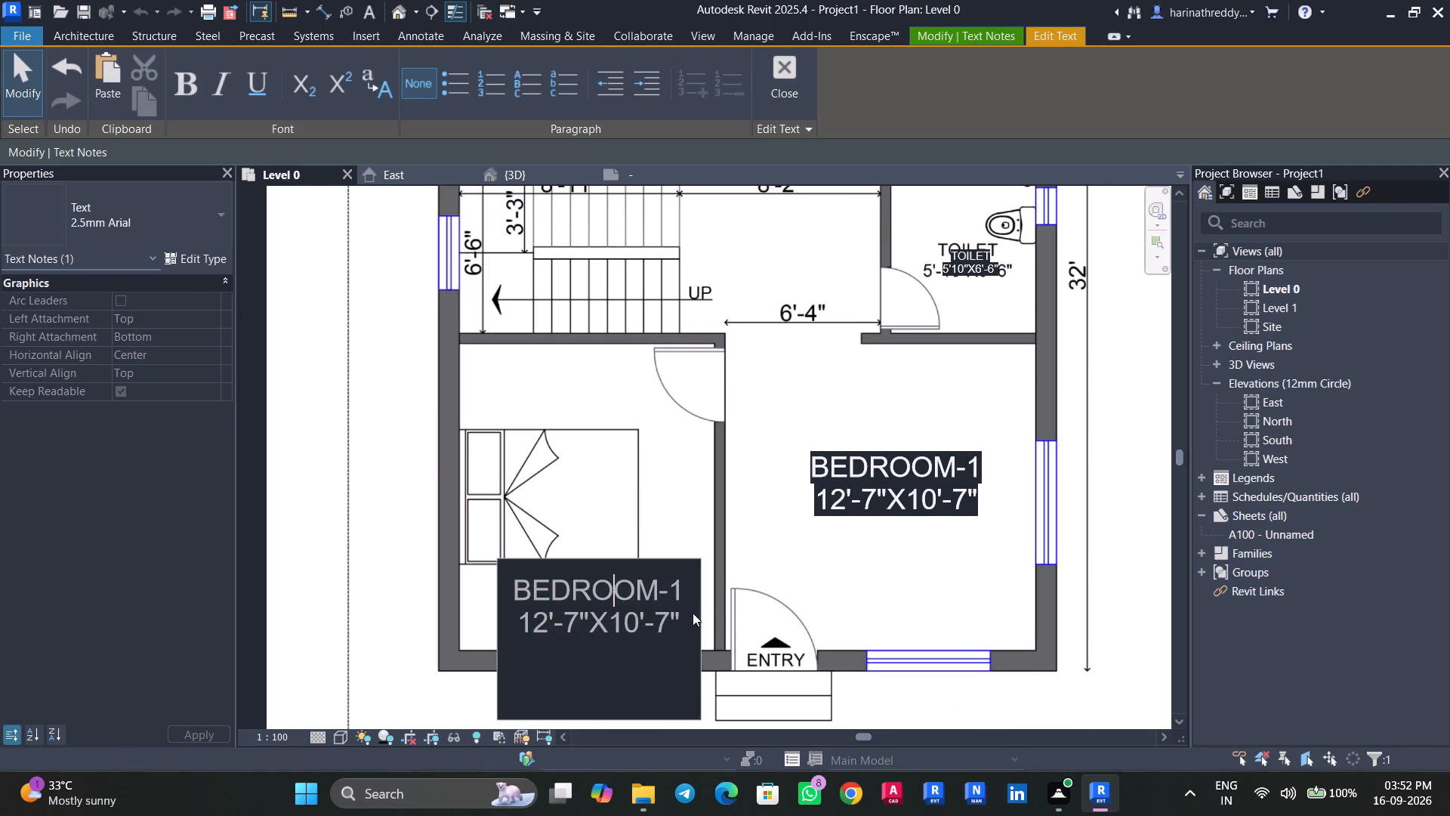
{"action": "left_click", "coordinate": [733, 613]}
{"action": "left_click_drag", "start_coordinate": [492, 556], "coordinate": [635, 558]}
Change the first line of the note moved out of Bedroom-2 to BEDROOM-2.
{"action": "left_click", "coordinate": [810, 592]}
{"action": "left_click", "coordinate": [818, 589]}
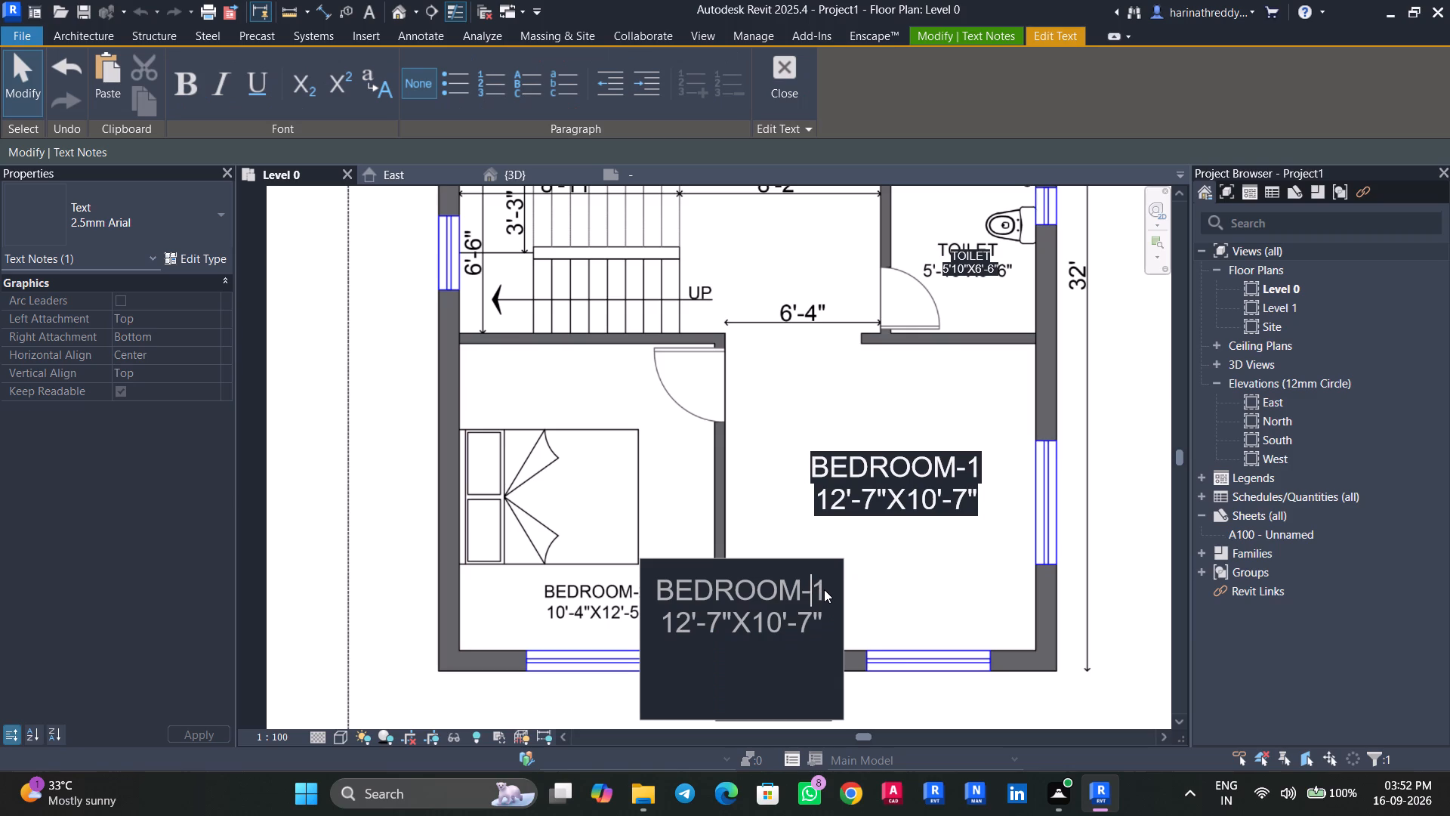
{"action": "left_click", "coordinate": [828, 592]}
{"action": "key", "text": "BackSpace"}
{"action": "key", "text": "2"}
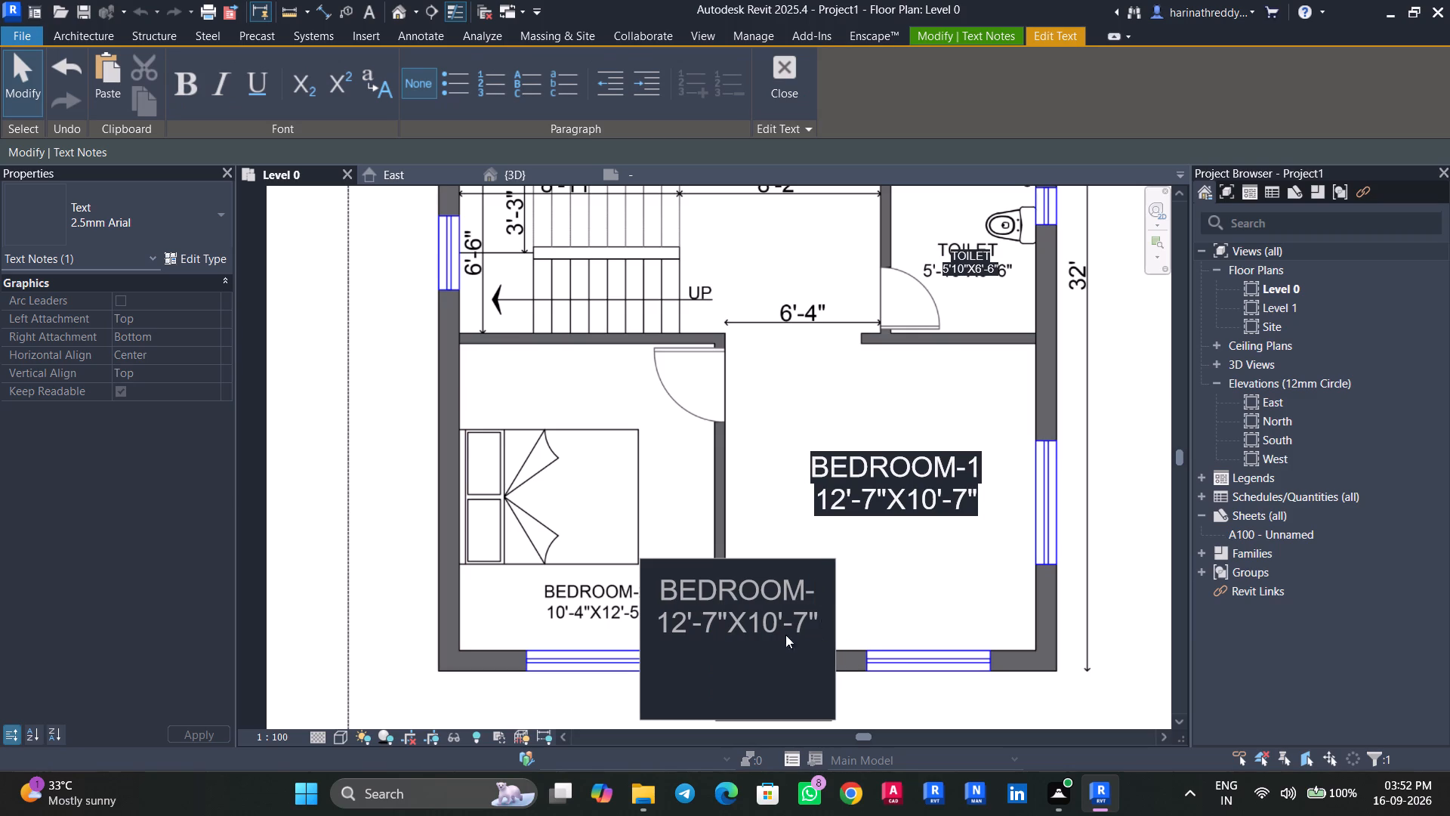
Change the BEDROOM-2 note's size line to 10'-4"X12'-5".
{"action": "left_click", "coordinate": [688, 623]}
{"action": "key", "text": "BackSpace"}
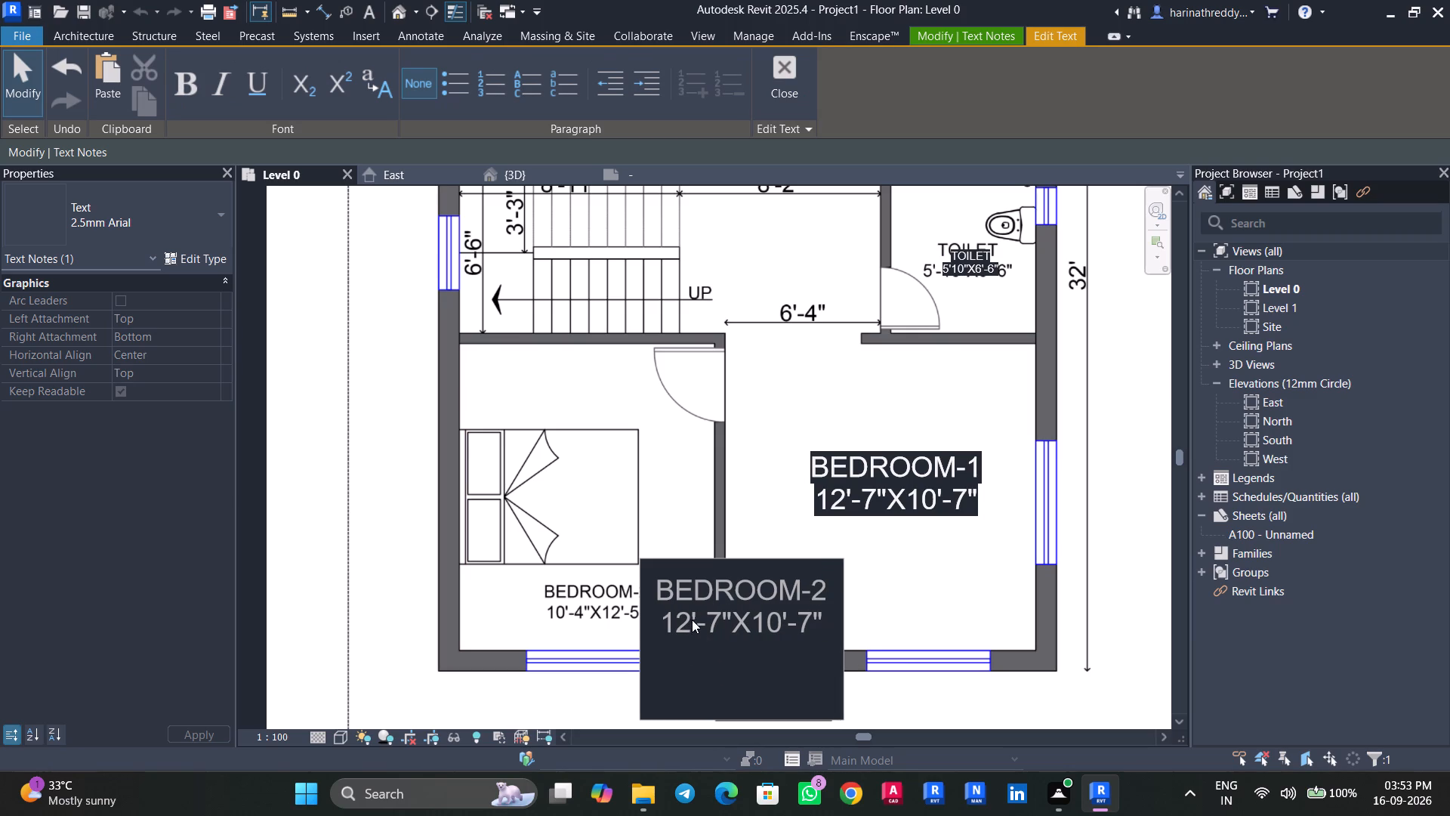
{"action": "key", "text": "1"}
{"action": "key", "text": "BackSpace"}
{"action": "key", "text": "0"}
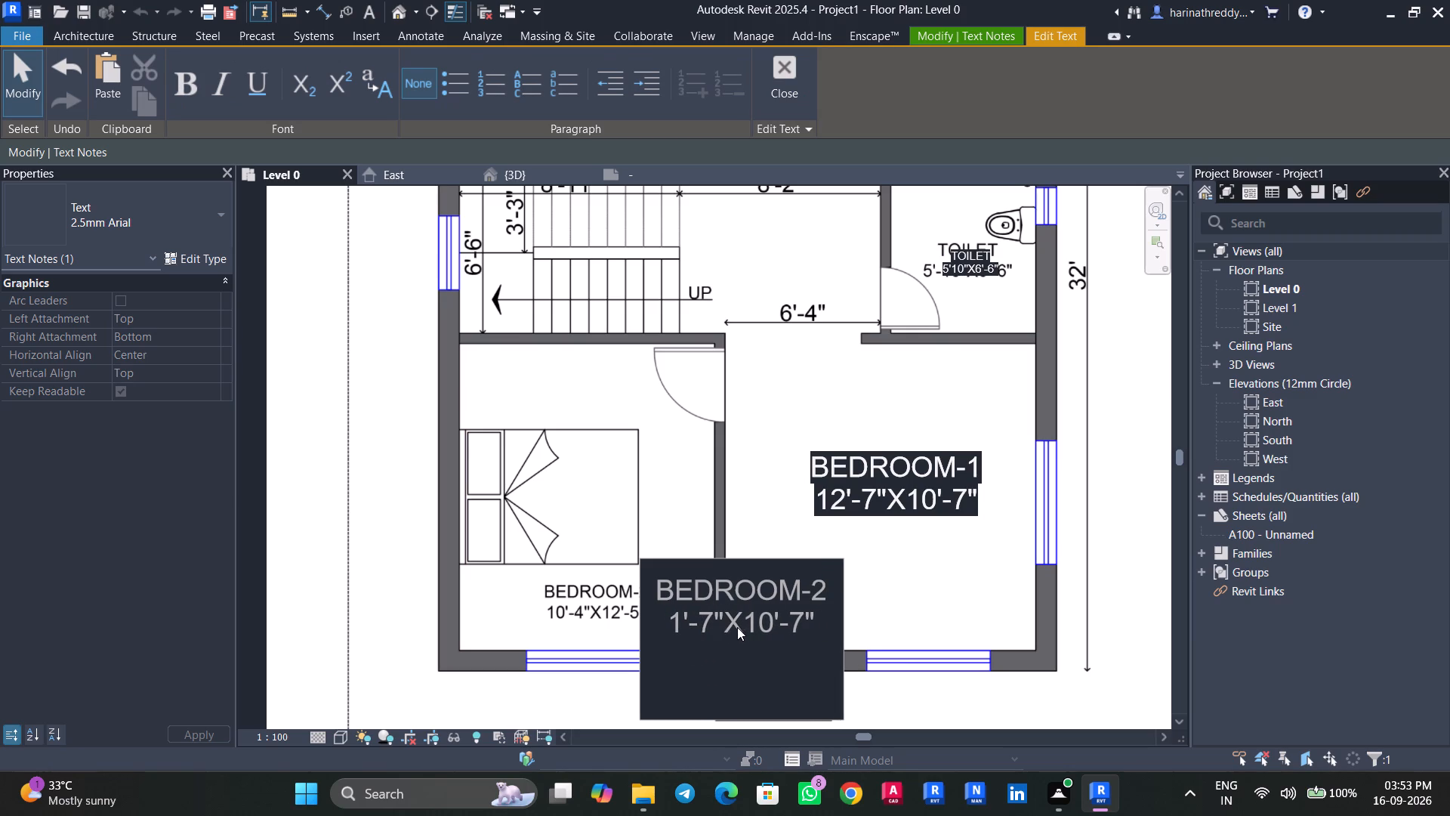
{"action": "left_click", "coordinate": [719, 617]}
{"action": "key", "text": "BackSpace"}
{"action": "key", "text": "4"}
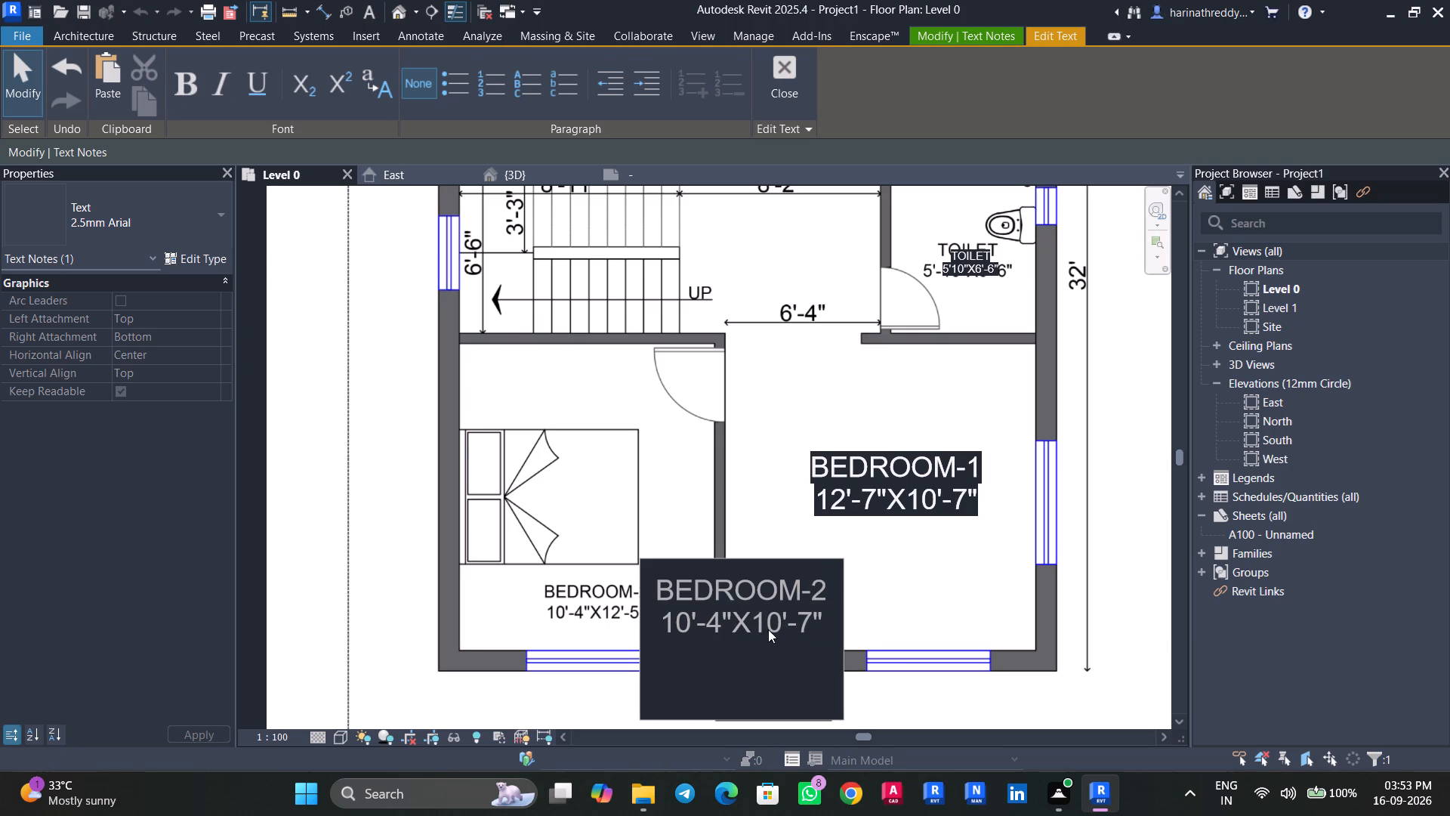
{"action": "left_click", "coordinate": [778, 628]}
{"action": "key", "text": "BackSpace"}
{"action": "key", "text": "2"}
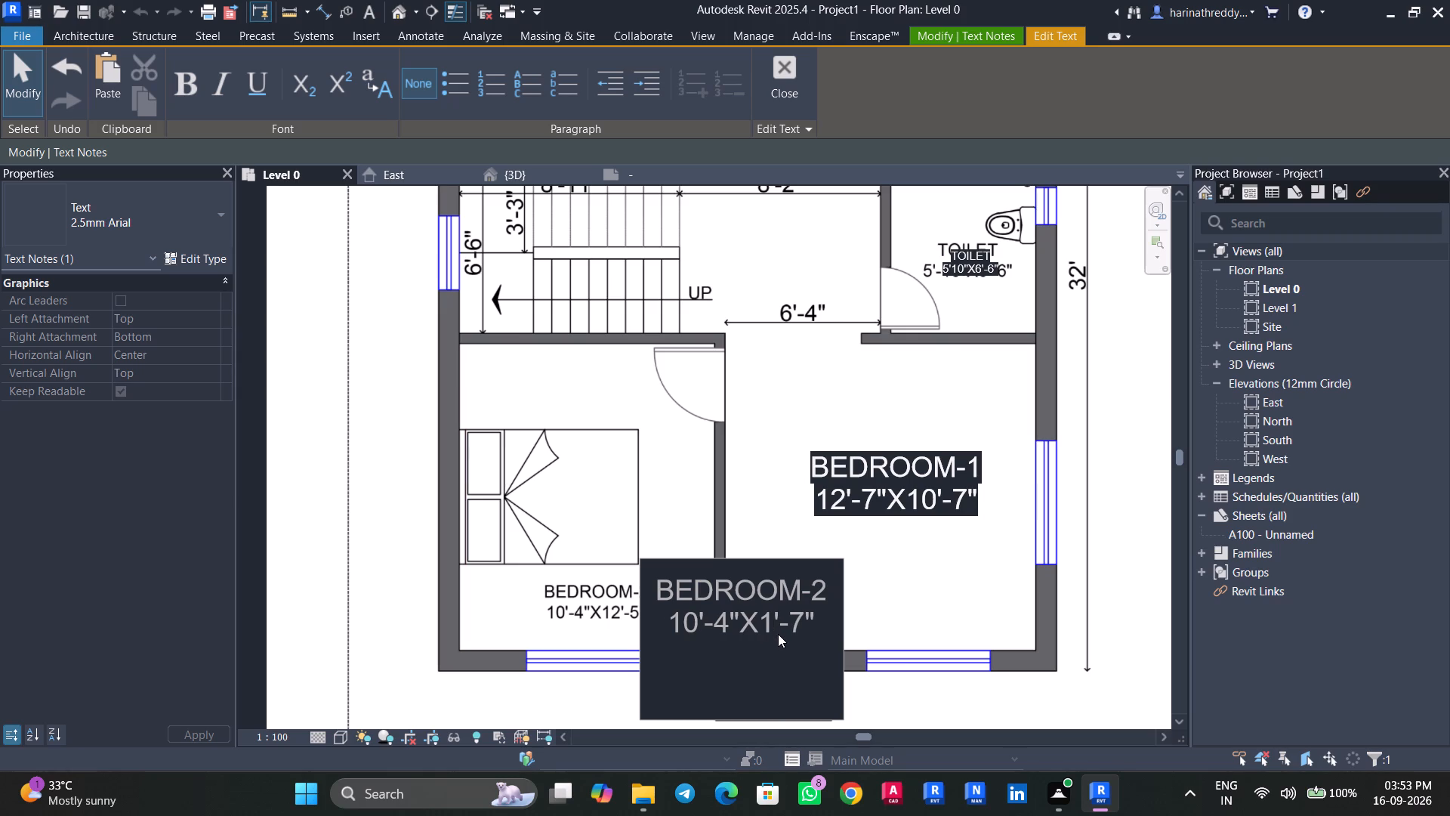
{"action": "left_click", "coordinate": [805, 627]}
{"action": "key", "text": "BackSpace"}
{"action": "key", "text": "5"}
{"action": "left_click", "coordinate": [898, 610]}
Move the BEDROOM-2 note back over the printed label between the bed and the lower wall.
{"action": "left_click_drag", "start_coordinate": [637, 555], "coordinate": [512, 537]}
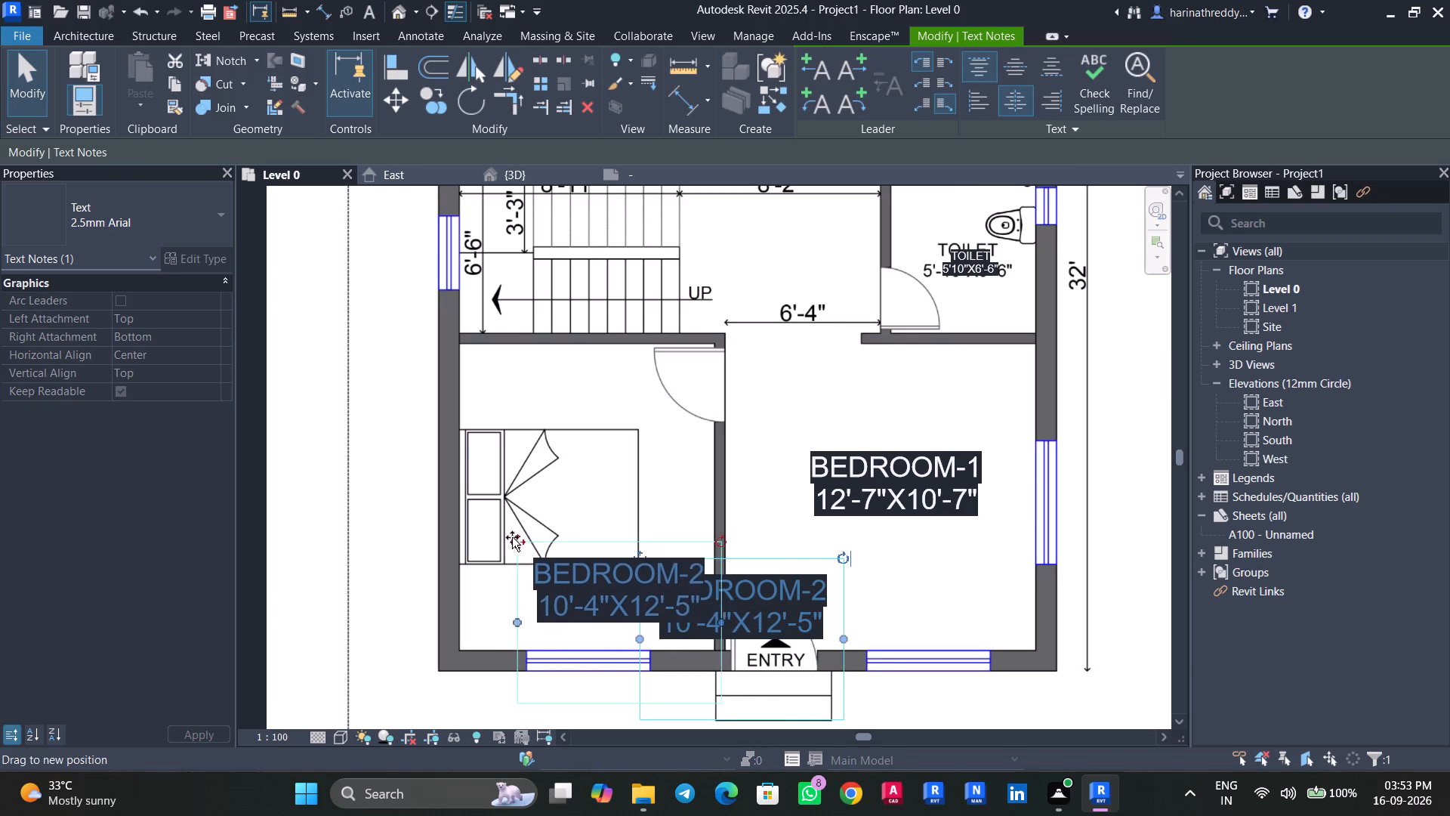
{"action": "left_click_drag", "start_coordinate": [512, 537], "coordinate": [488, 554]}
{"action": "key", "text": "Escape"}
{"action": "key", "text": "Escape"}
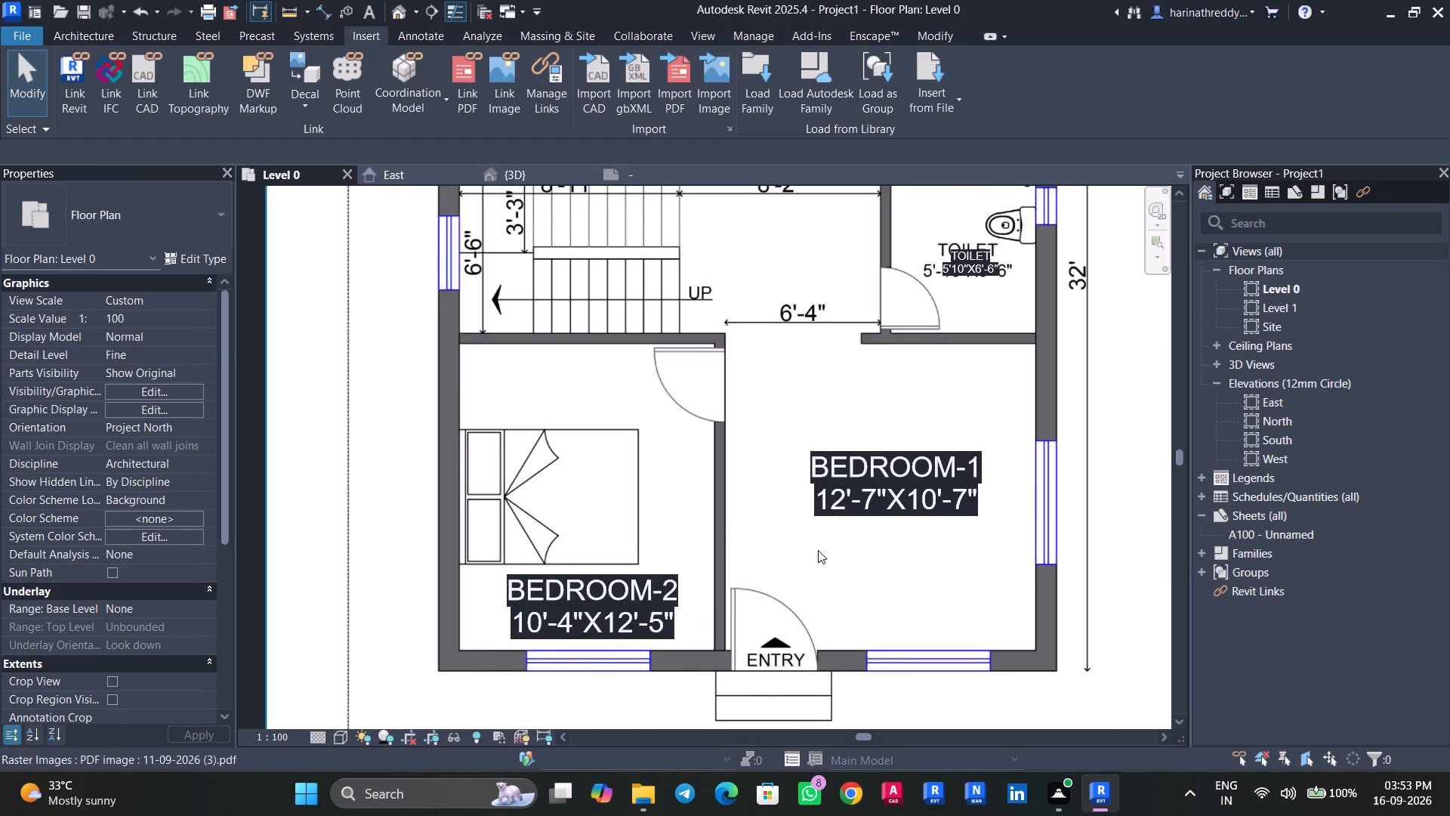
Add an aligned dimension across the opening between the Bedroom-2 wall and the toilet wall, just below the printed 6'-4" dimension.
{"action": "scroll", "coordinate": [819, 549], "scroll_direction": "down", "scroll_amount": 3}
{"action": "scroll", "coordinate": [809, 453], "scroll_direction": "down", "scroll_amount": 2}
{"action": "middle_click_drag", "start_coordinate": [808, 447], "coordinate": [794, 533]}
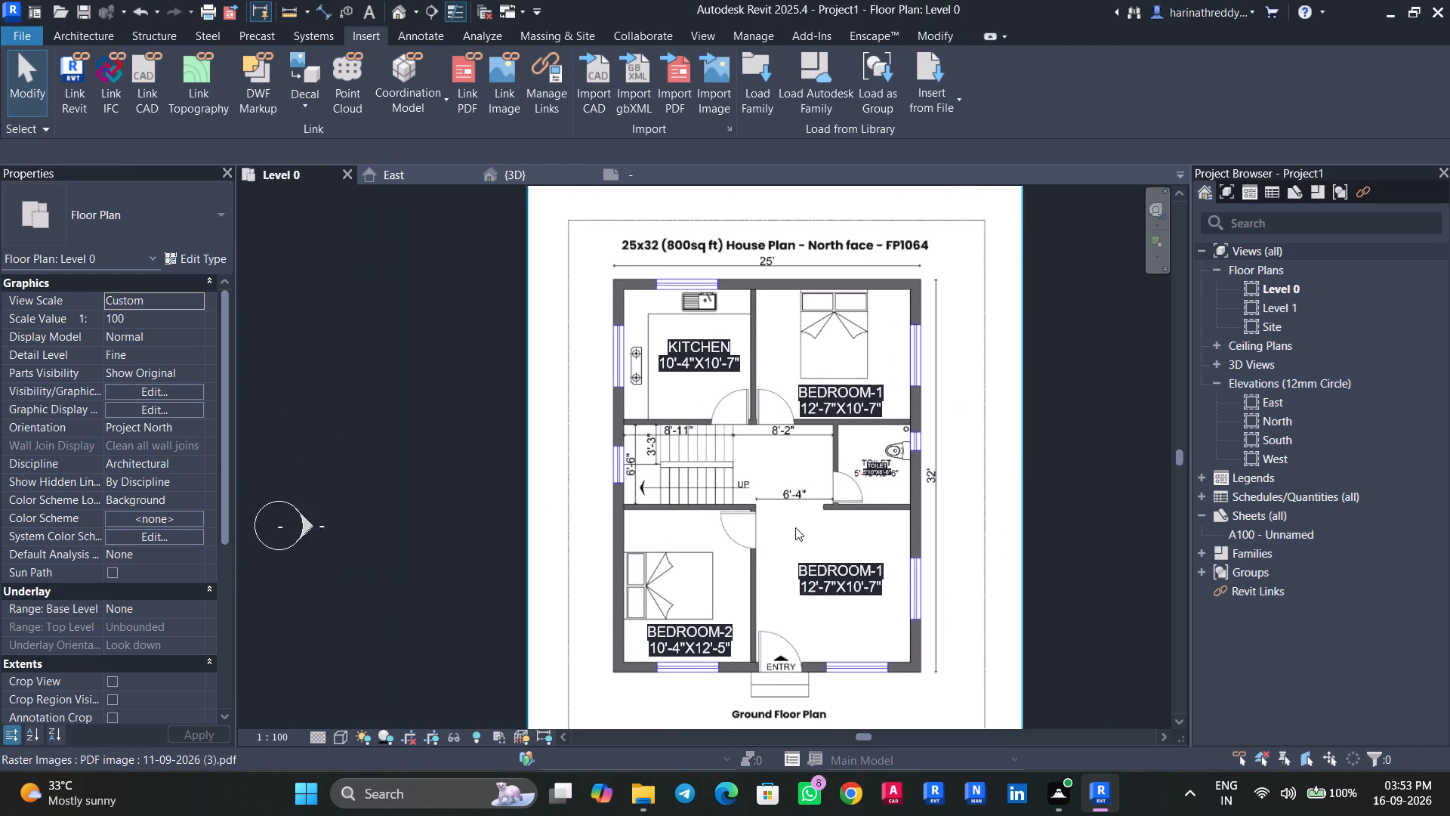
{"action": "scroll", "coordinate": [795, 527], "scroll_direction": "up", "scroll_amount": 4}
{"action": "key", "text": "d"}
{"action": "key", "text": "i"}
{"action": "scroll", "coordinate": [728, 482], "scroll_direction": "up", "scroll_amount": 6}
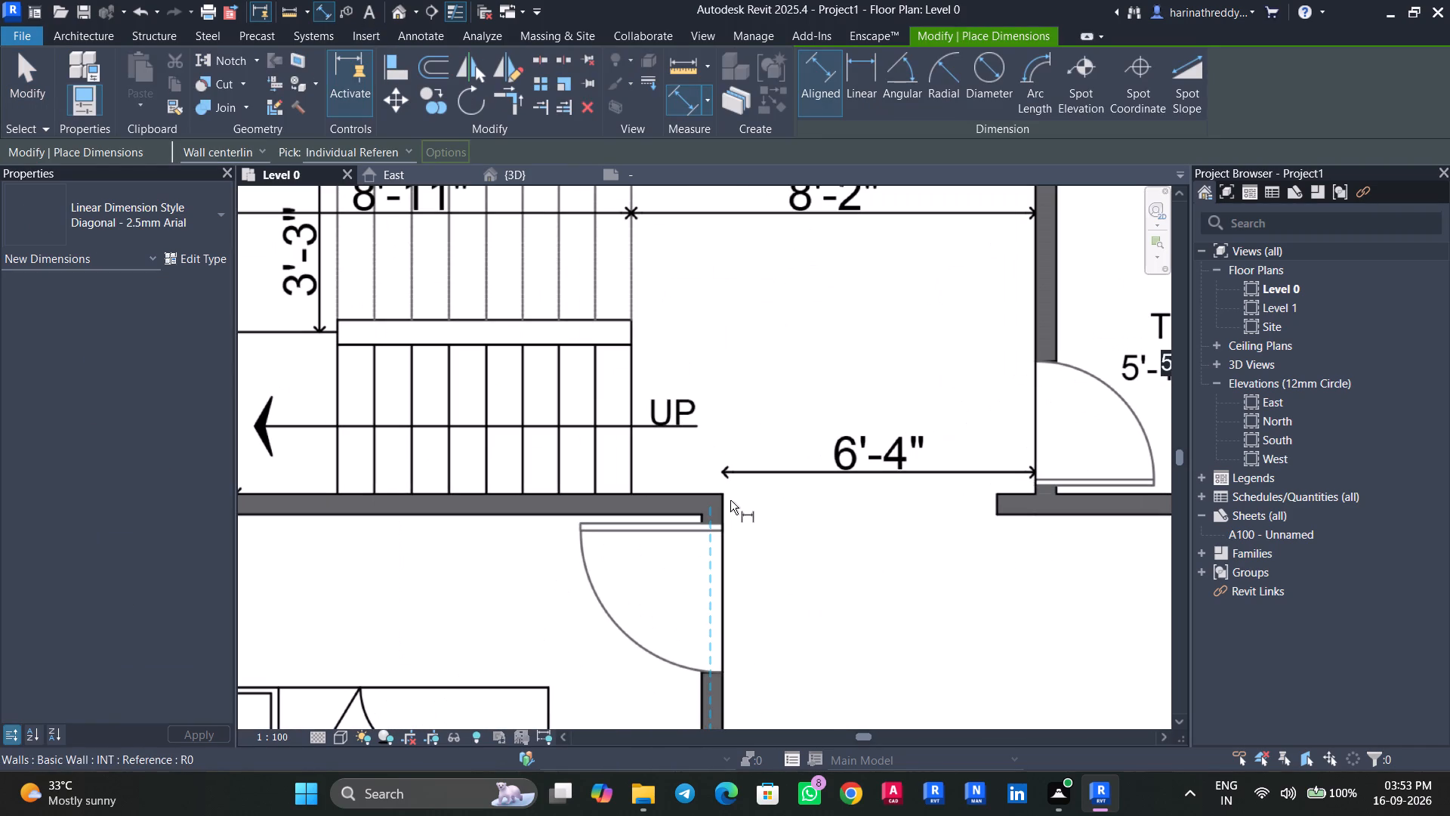
{"action": "key", "text": "Tab"}
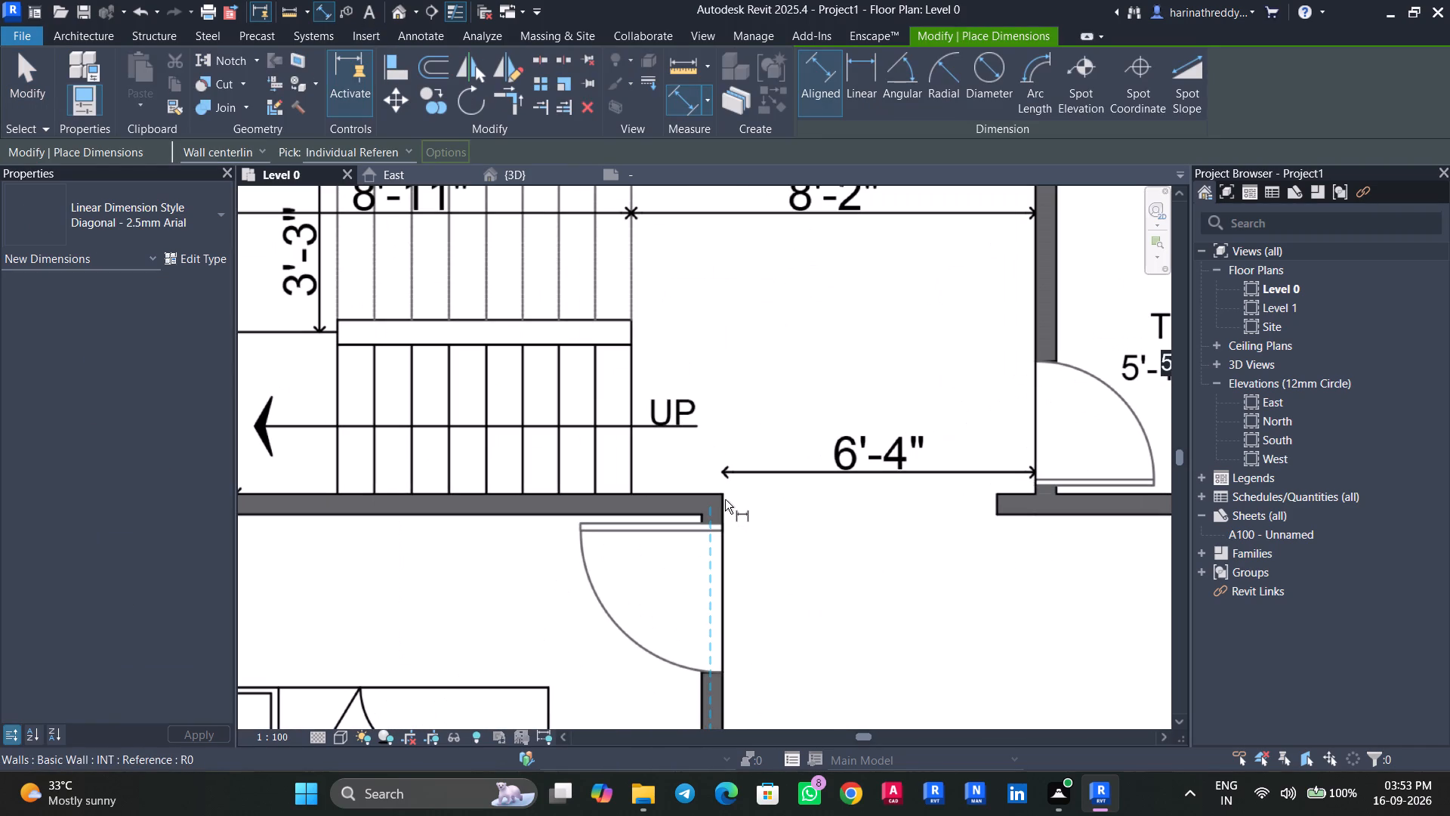
{"action": "left_click", "coordinate": [725, 499]}
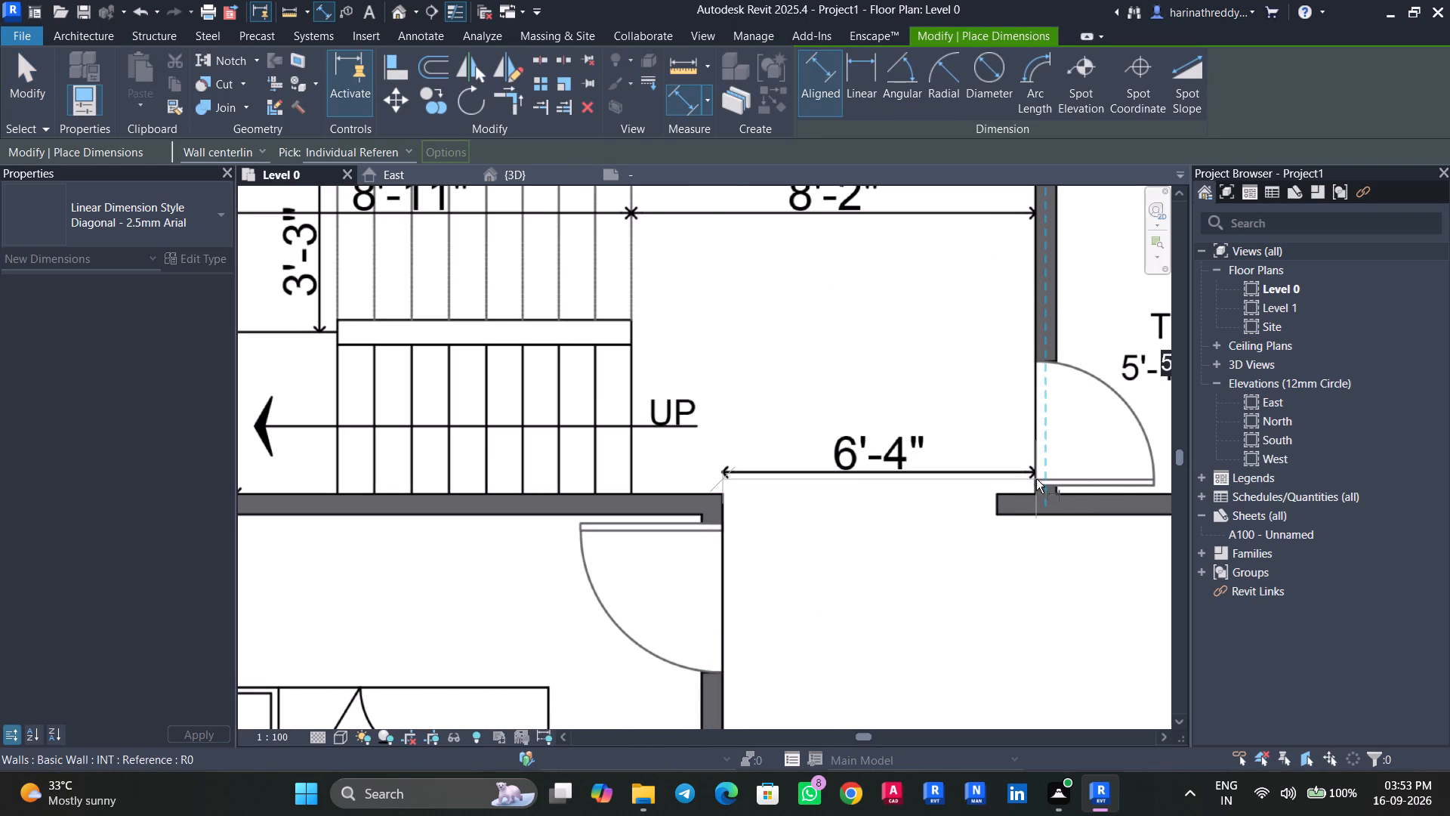
{"action": "key", "text": "Tab"}
{"action": "left_click", "coordinate": [1036, 479]}
{"action": "left_click", "coordinate": [1042, 573]}
{"action": "key", "text": "Escape"}
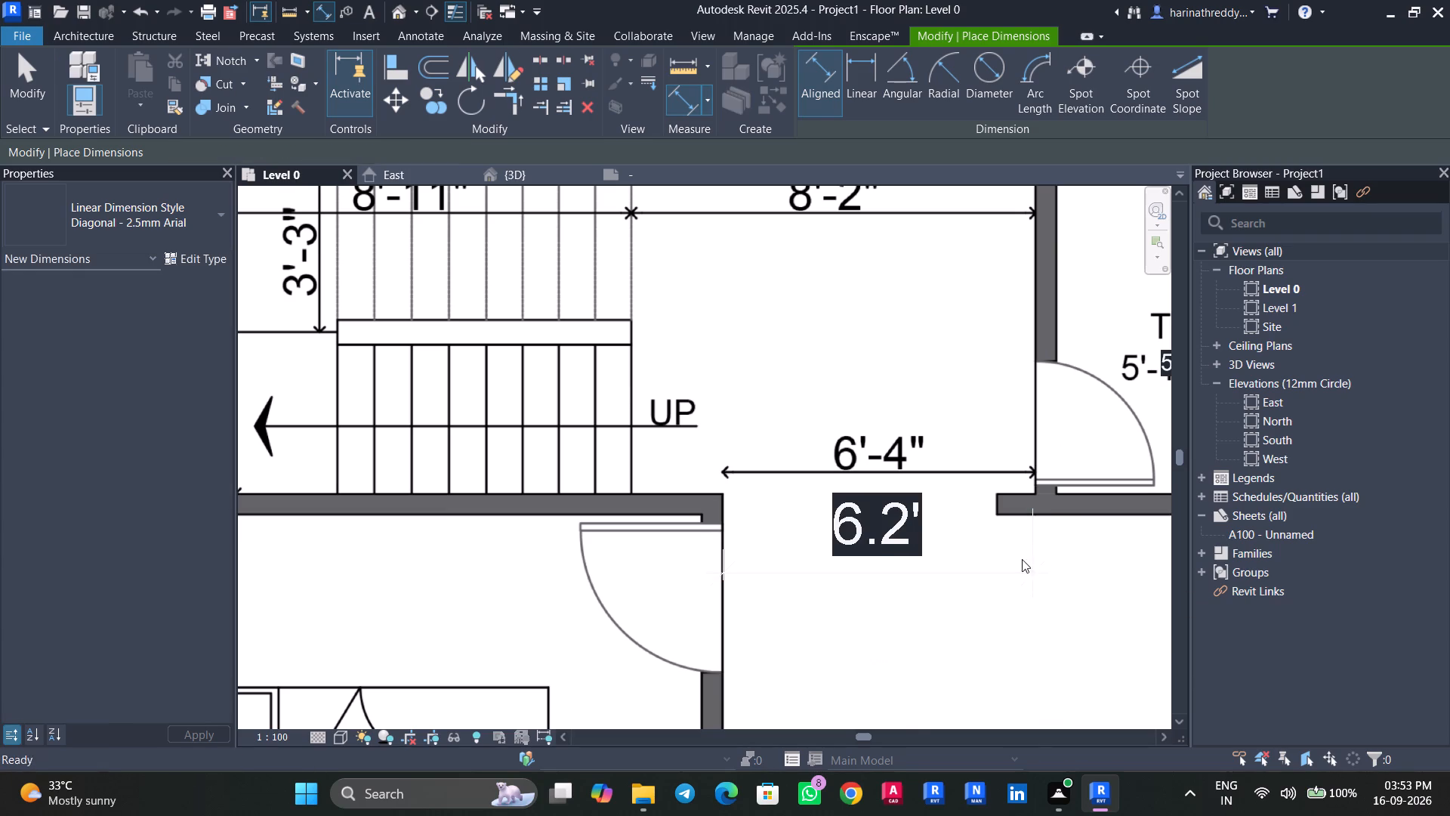
{"action": "key", "text": "Escape"}
{"action": "key", "text": "Escape"}
{"action": "key", "text": "Escape"}
Dimension the stair area's full depth between its upper and lower walls, beside the printed 6'-6" dimension.
{"action": "scroll", "coordinate": [1010, 521], "scroll_direction": "down", "scroll_amount": 5}
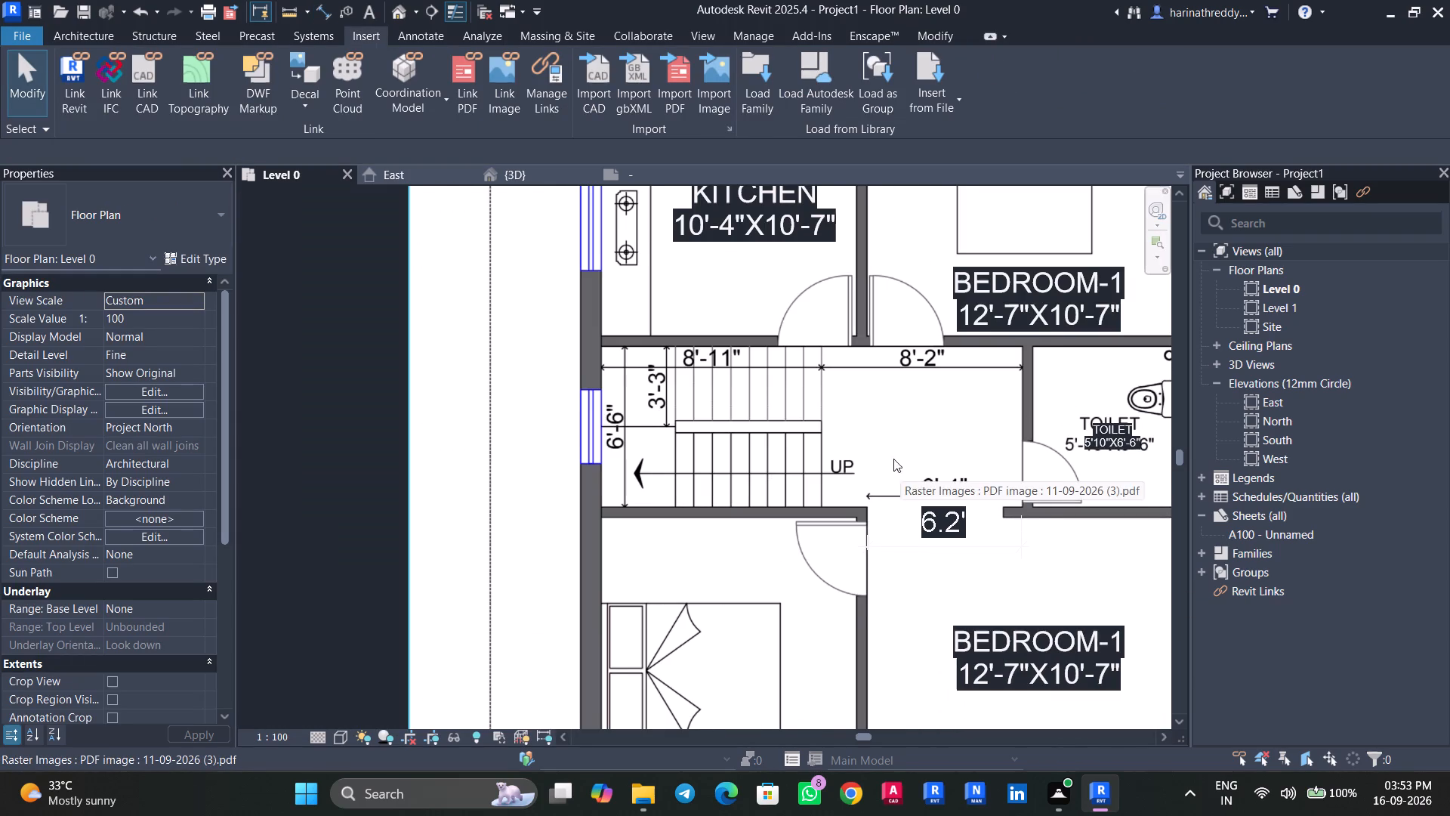
{"action": "scroll", "coordinate": [898, 428], "scroll_direction": "up", "scroll_amount": 3}
{"action": "middle_click_drag", "start_coordinate": [898, 428], "coordinate": [811, 481]}
{"action": "type", "text": "DI"}
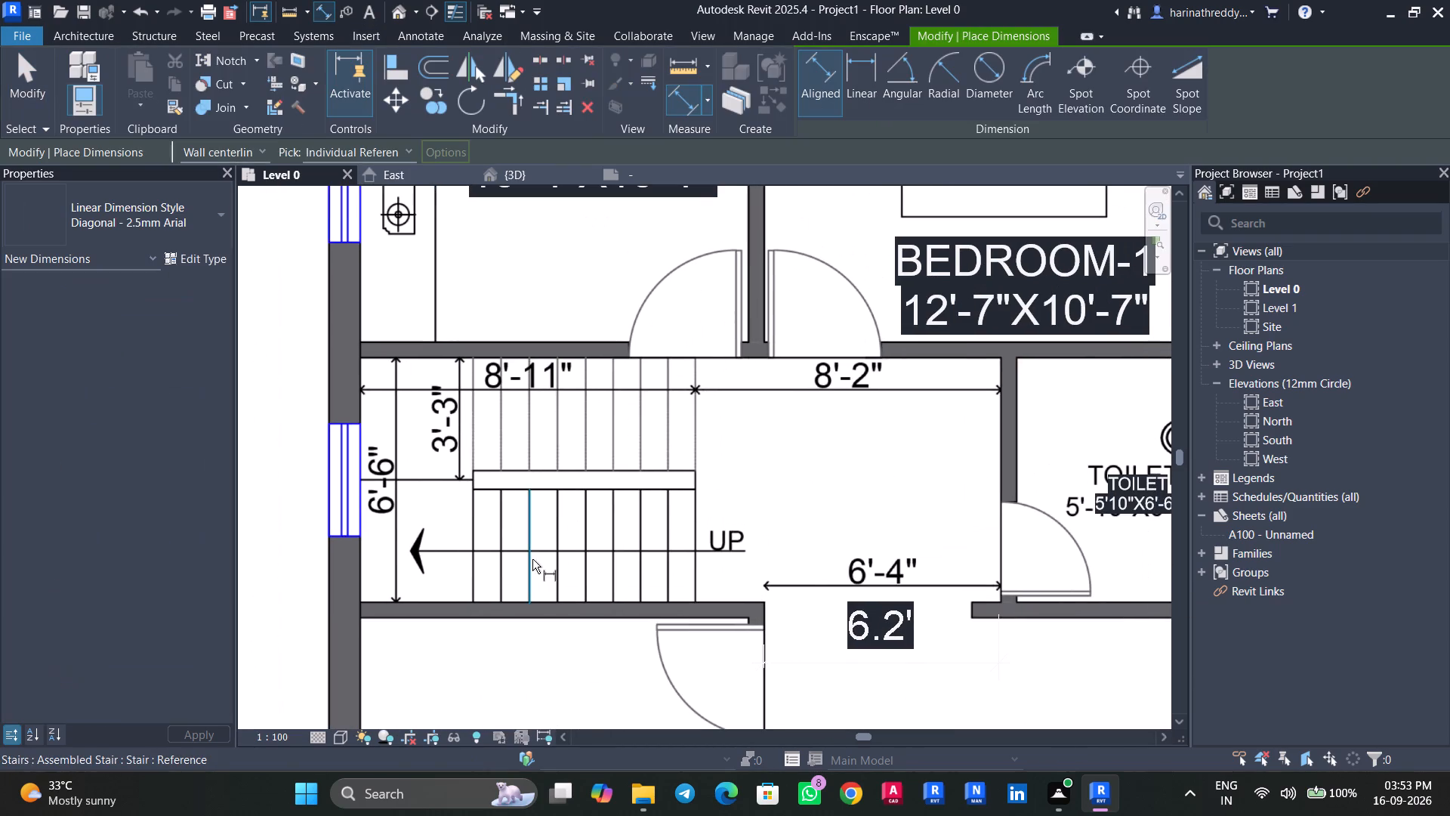
{"action": "left_click", "coordinate": [450, 601]}
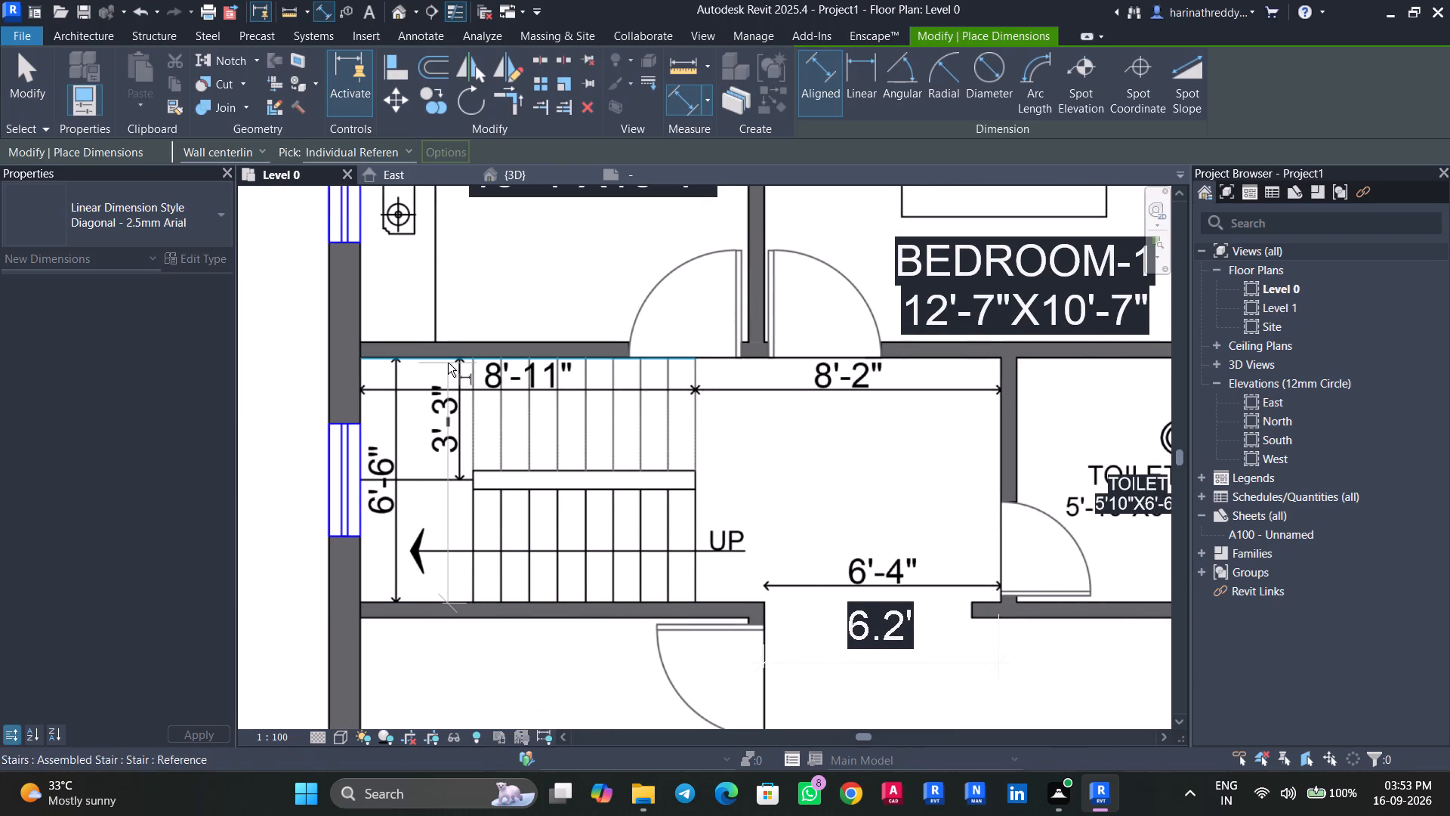
{"action": "left_click", "coordinate": [447, 358]}
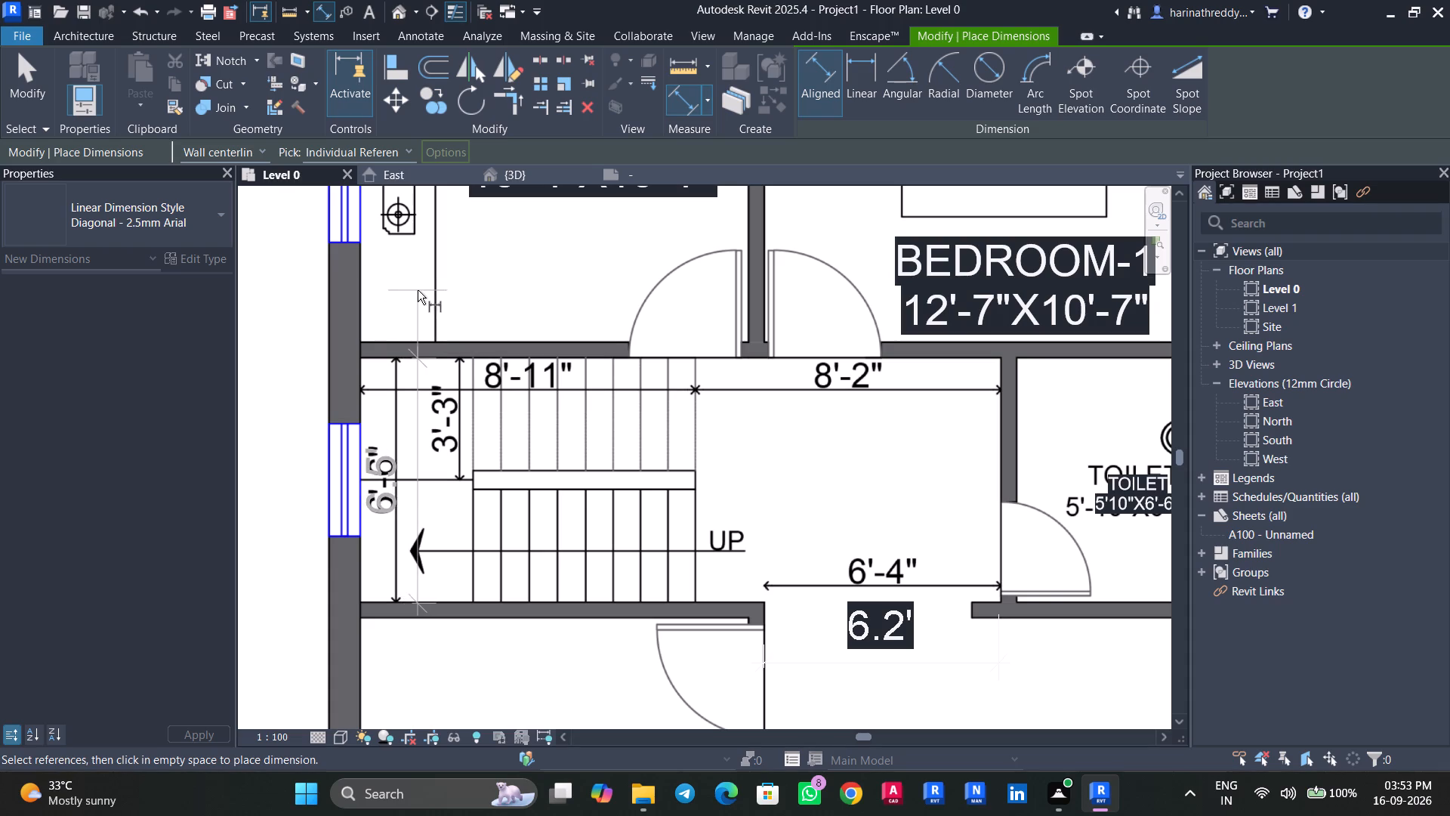
{"action": "left_click", "coordinate": [416, 288]}
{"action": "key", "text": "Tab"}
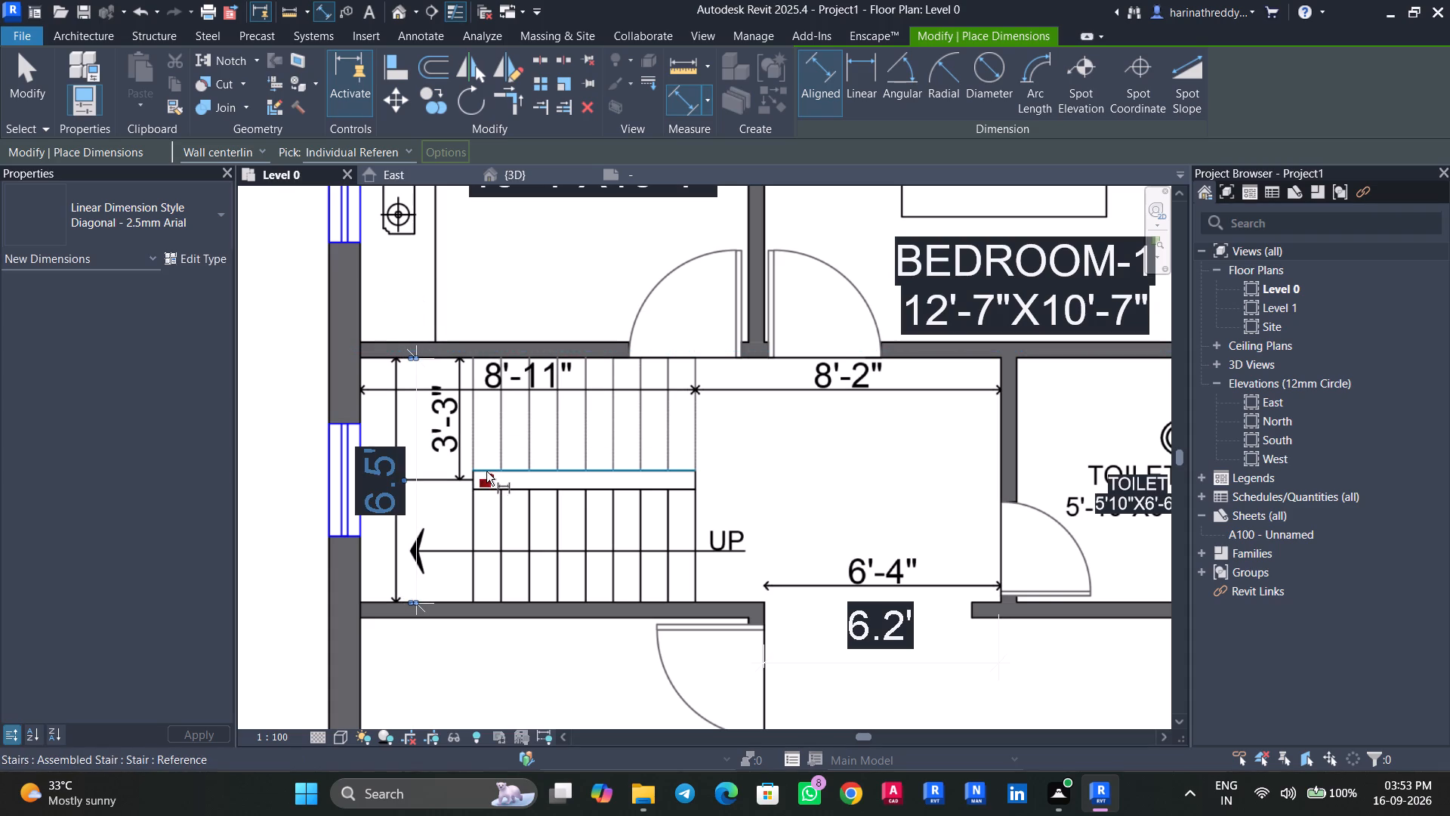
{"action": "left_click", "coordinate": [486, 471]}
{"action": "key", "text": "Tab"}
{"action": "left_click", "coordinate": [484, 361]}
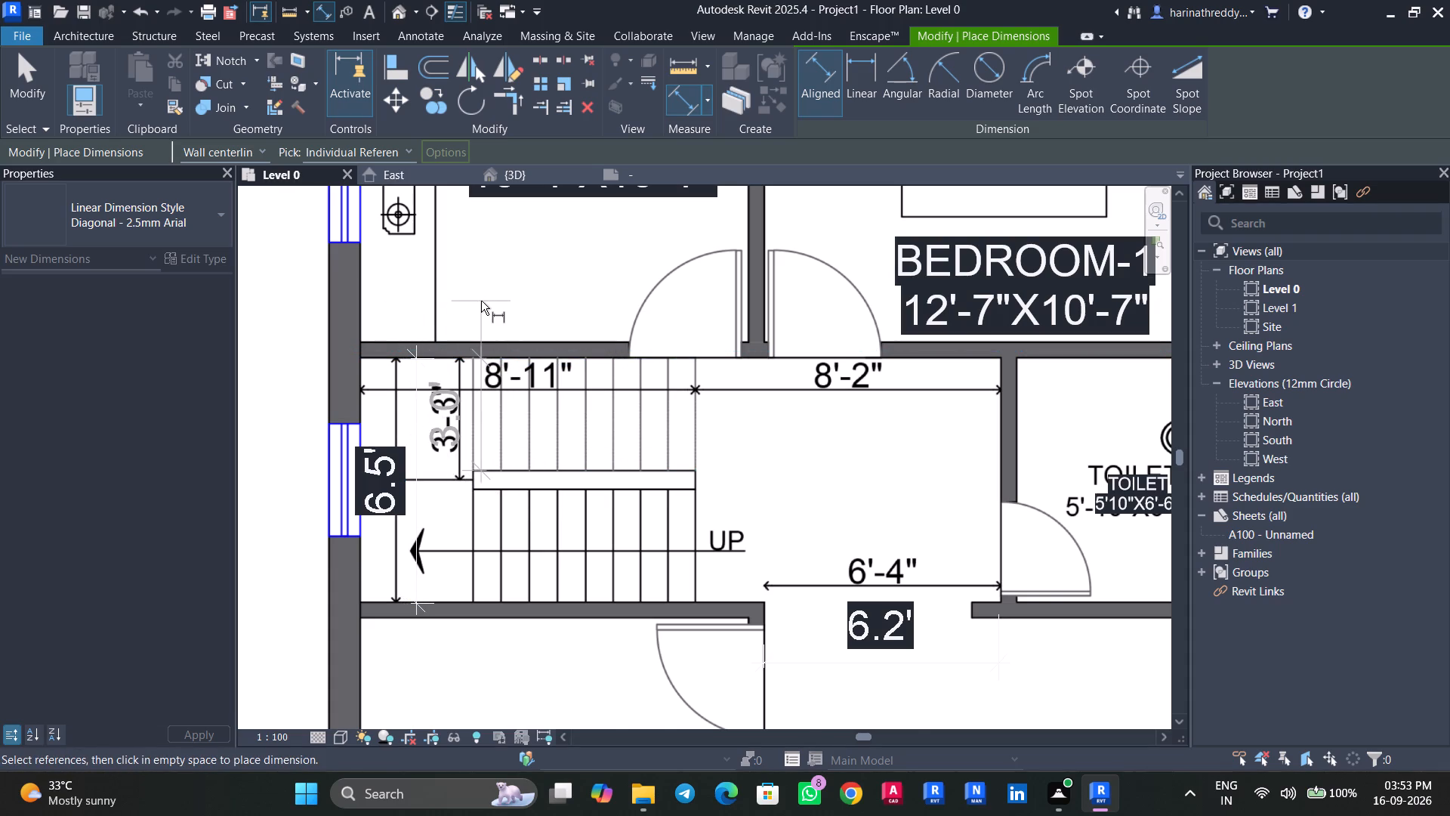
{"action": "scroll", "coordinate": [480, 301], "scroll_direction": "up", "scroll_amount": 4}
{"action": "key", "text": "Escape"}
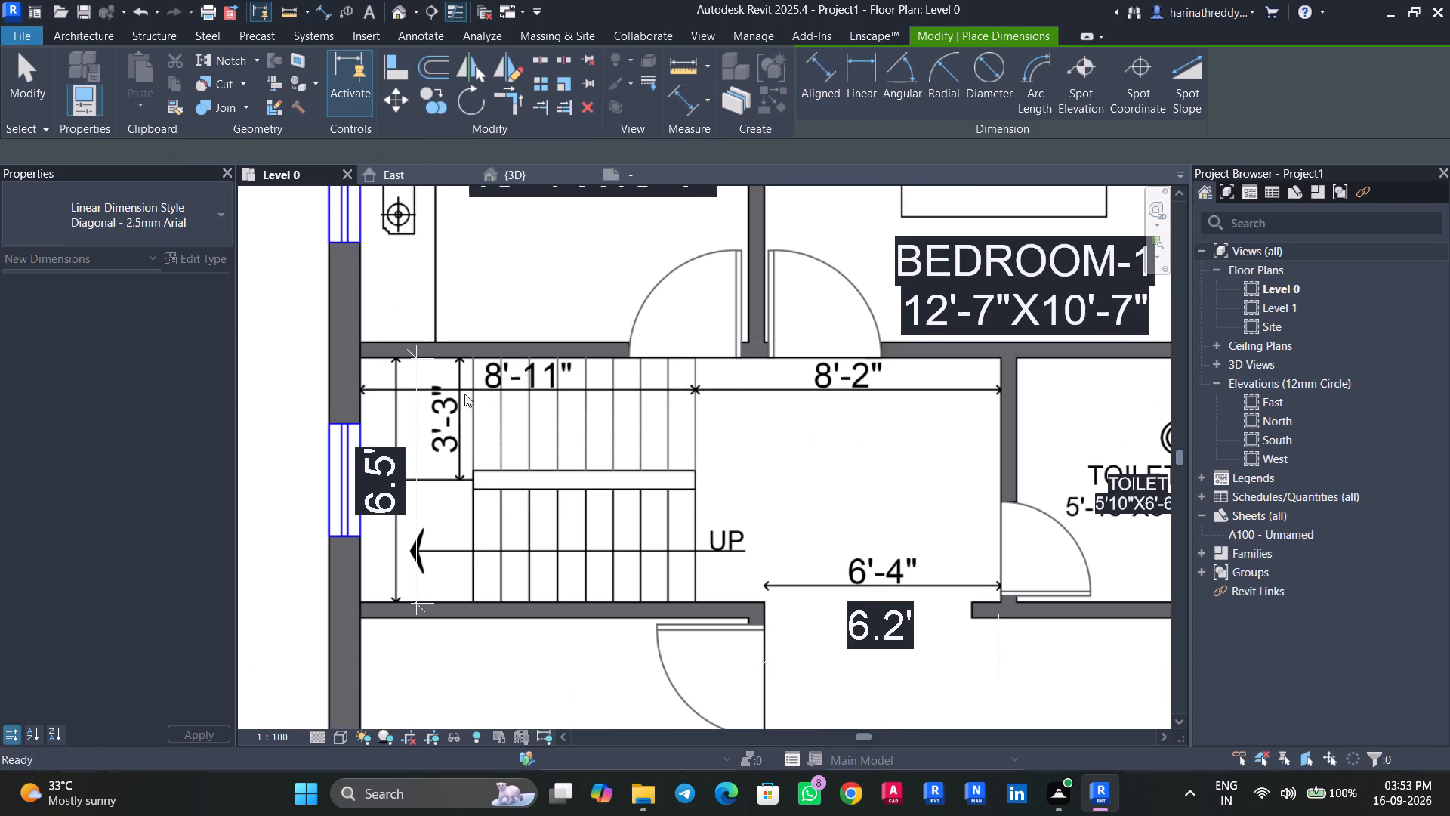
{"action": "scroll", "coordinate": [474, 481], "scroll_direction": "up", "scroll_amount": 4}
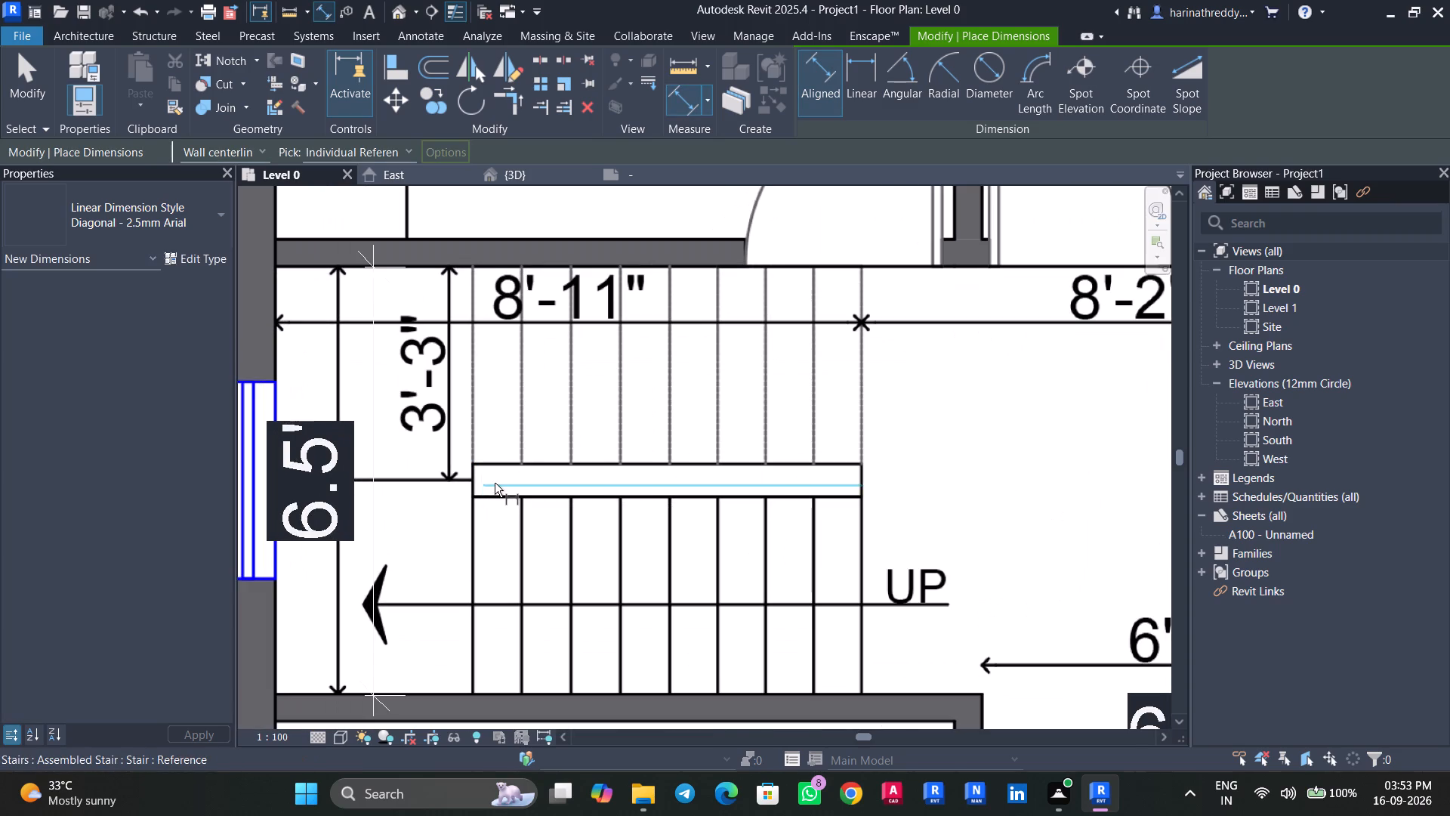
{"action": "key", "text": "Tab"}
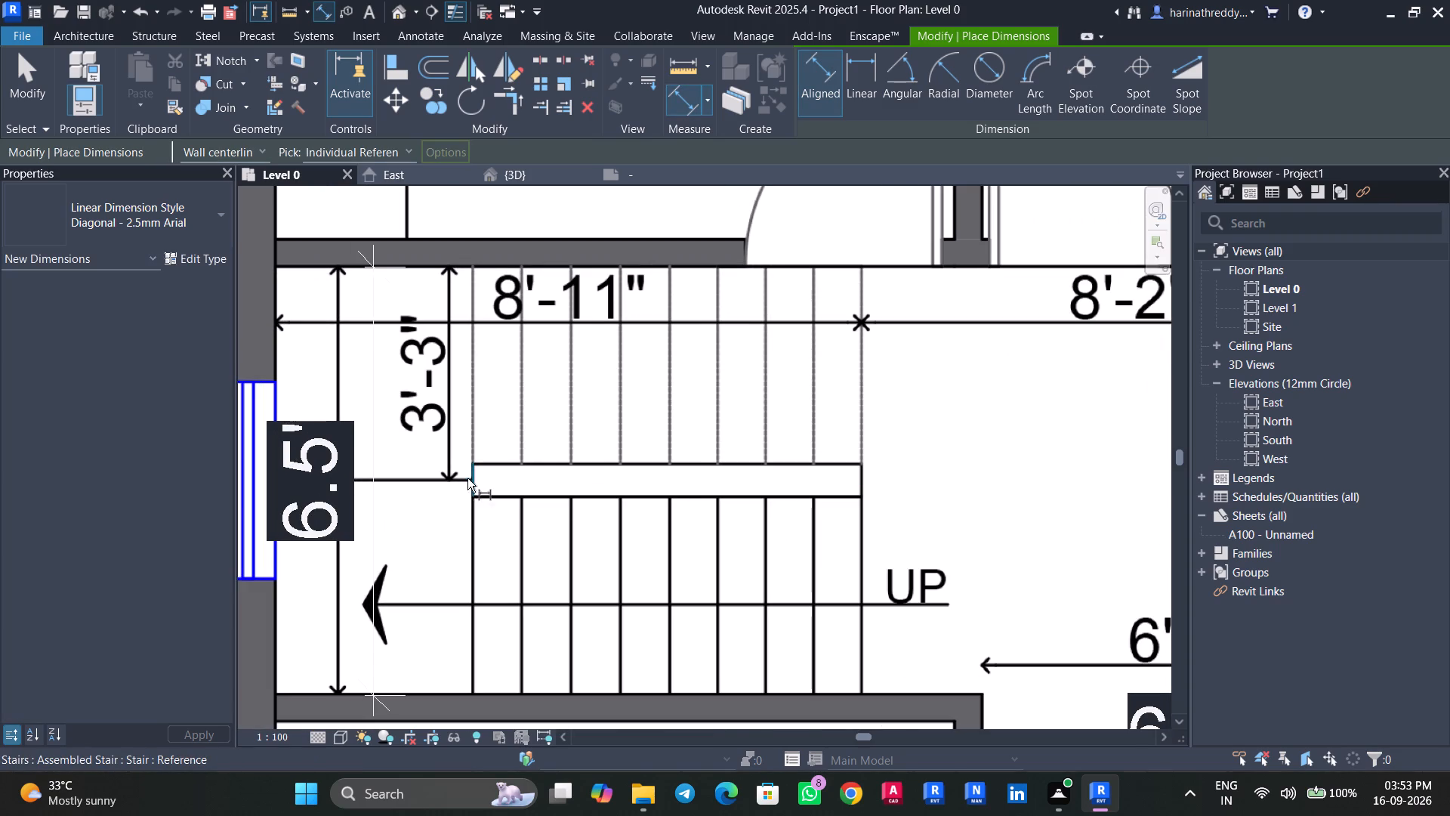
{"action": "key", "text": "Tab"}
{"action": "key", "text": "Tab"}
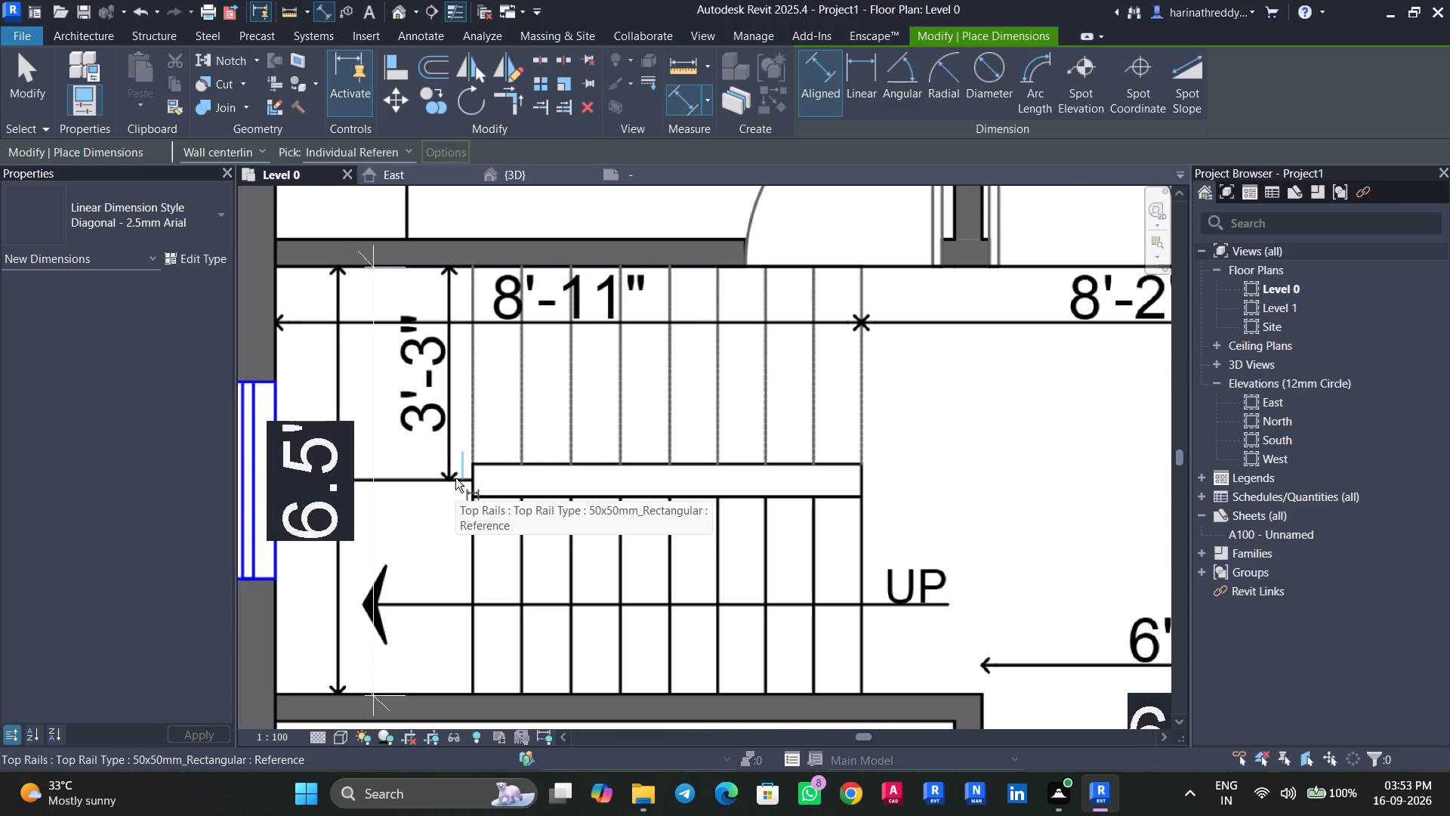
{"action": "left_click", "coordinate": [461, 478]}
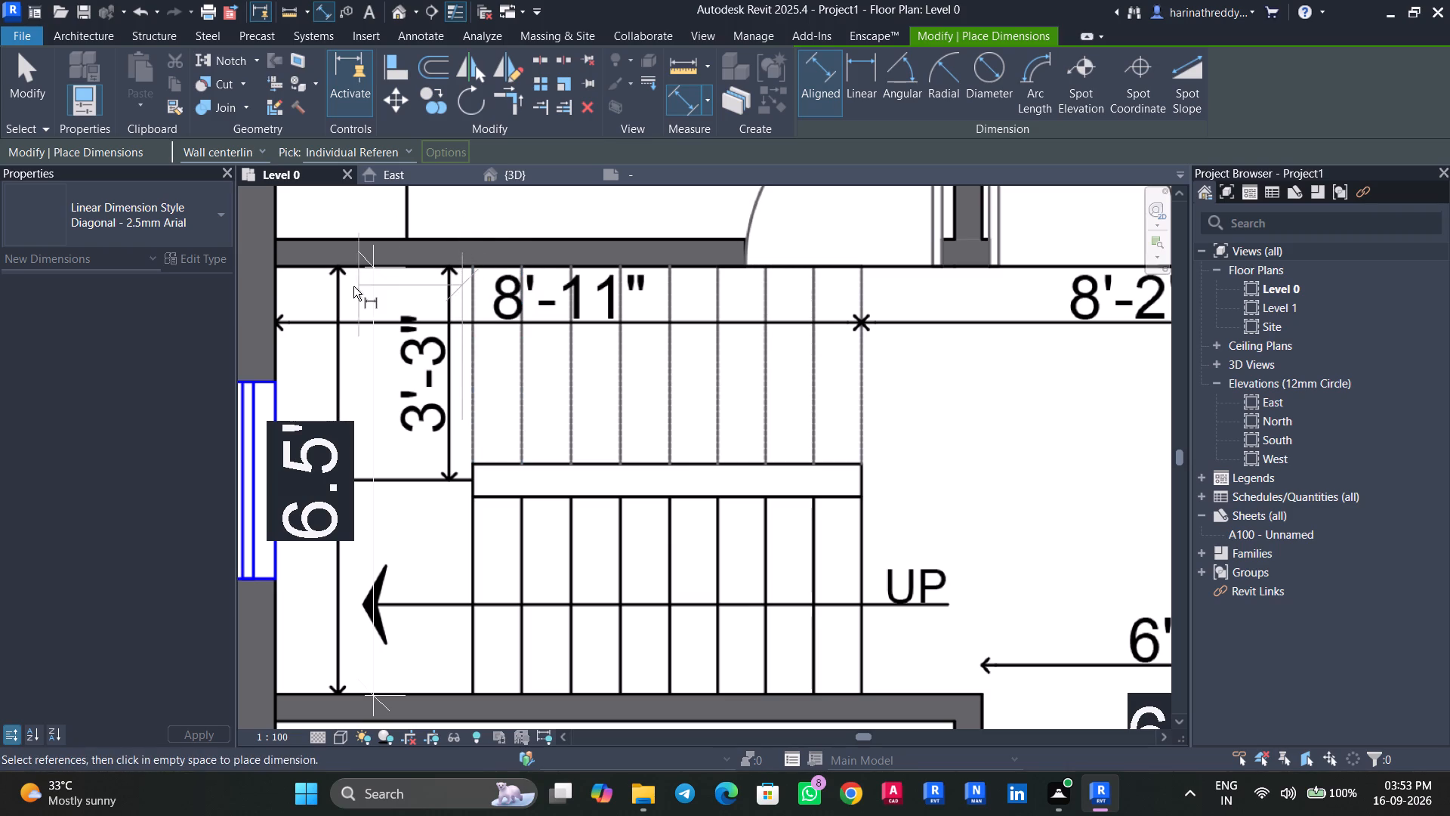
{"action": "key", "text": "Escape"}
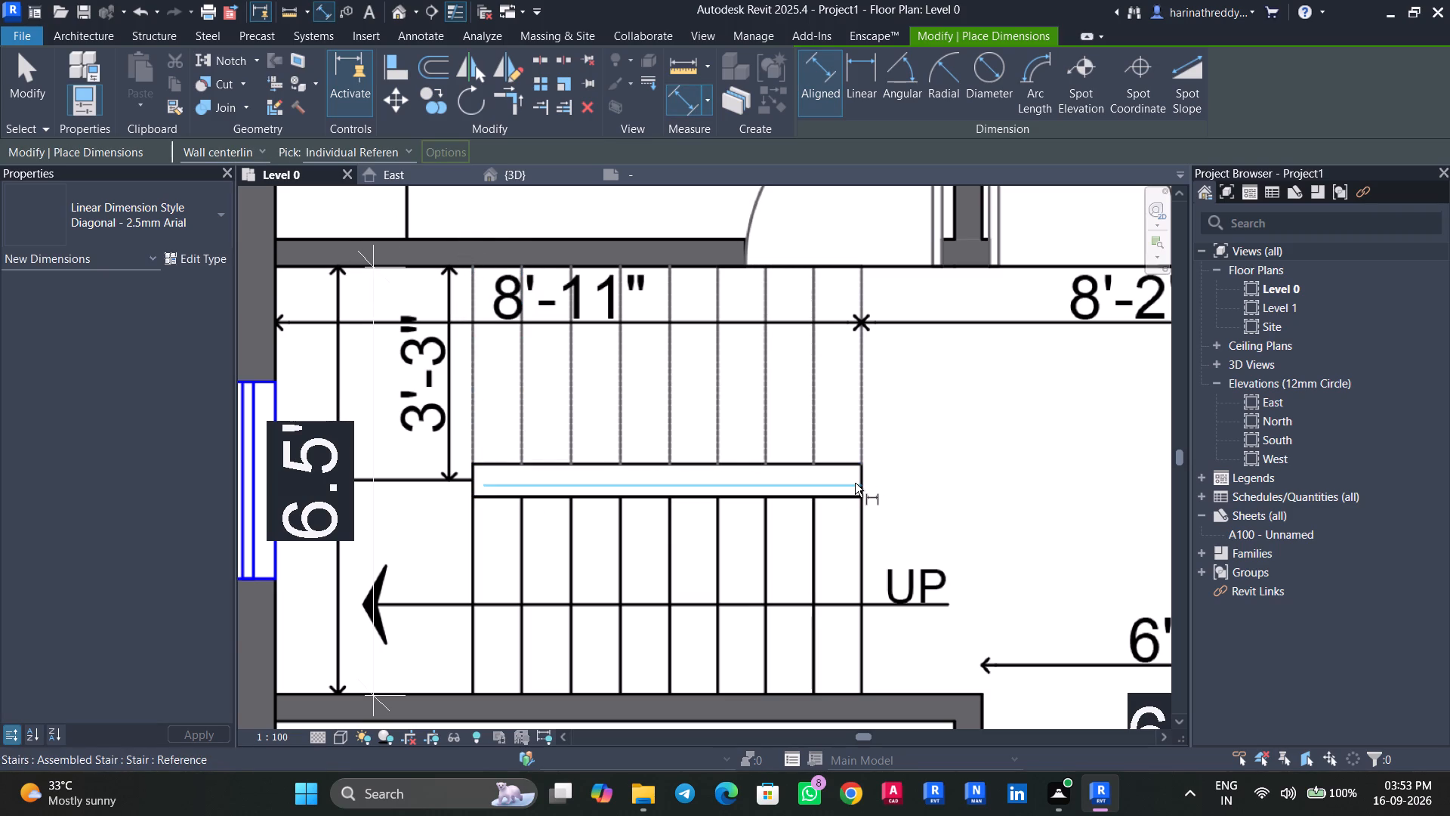
Dimension the upper stair flight's width from the central railing line to the upper wall, along the printed 3'-3" dimension.
{"action": "left_click", "coordinate": [855, 483]}
{"action": "left_click", "coordinate": [815, 268]}
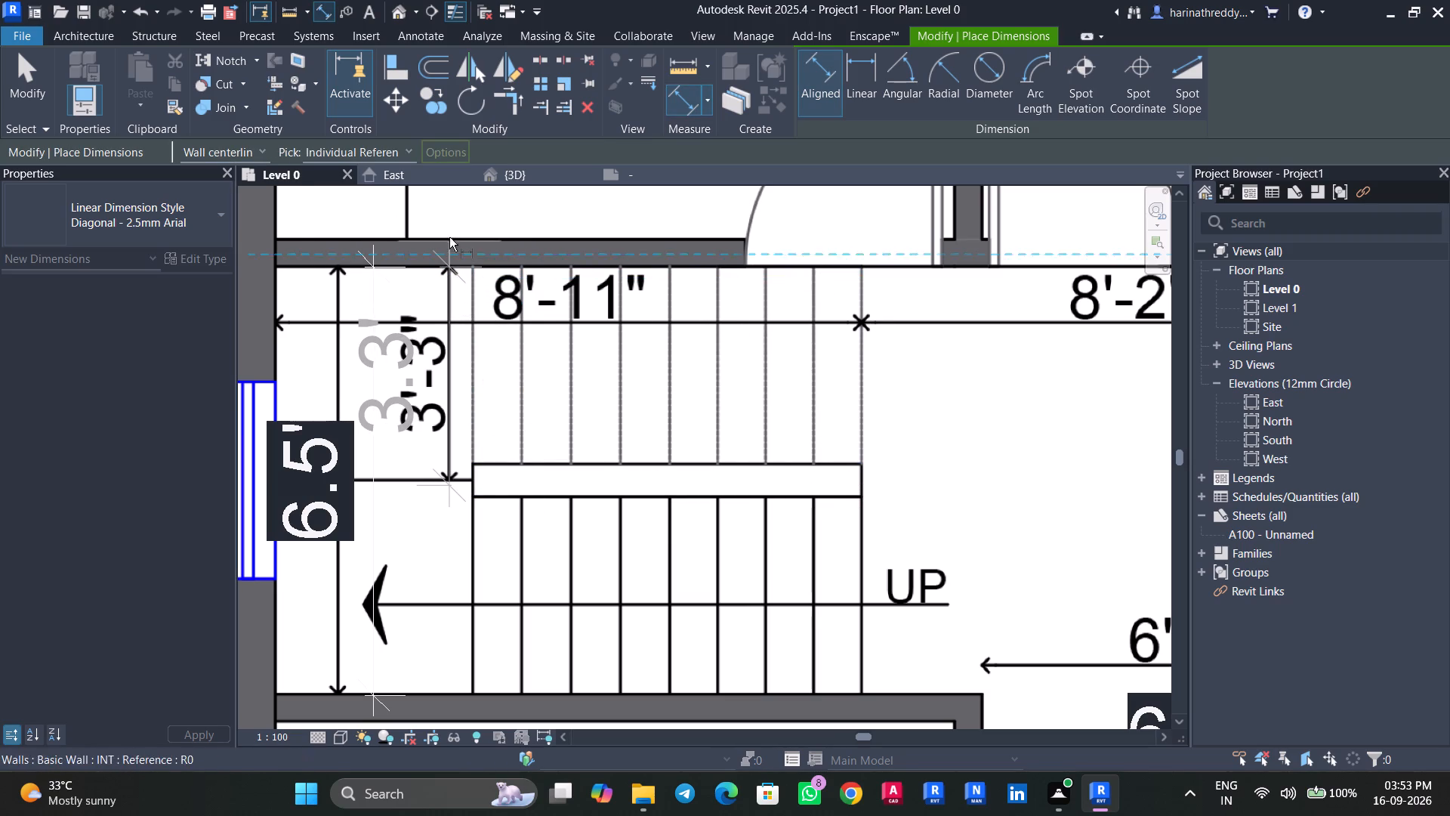
{"action": "left_click", "coordinate": [451, 215]}
{"action": "key", "text": "Escape"}
{"action": "key", "text": "Escape"}
{"action": "key", "text": "Escape"}
{"action": "scroll", "coordinate": [576, 554], "scroll_direction": "down", "scroll_amount": 3}
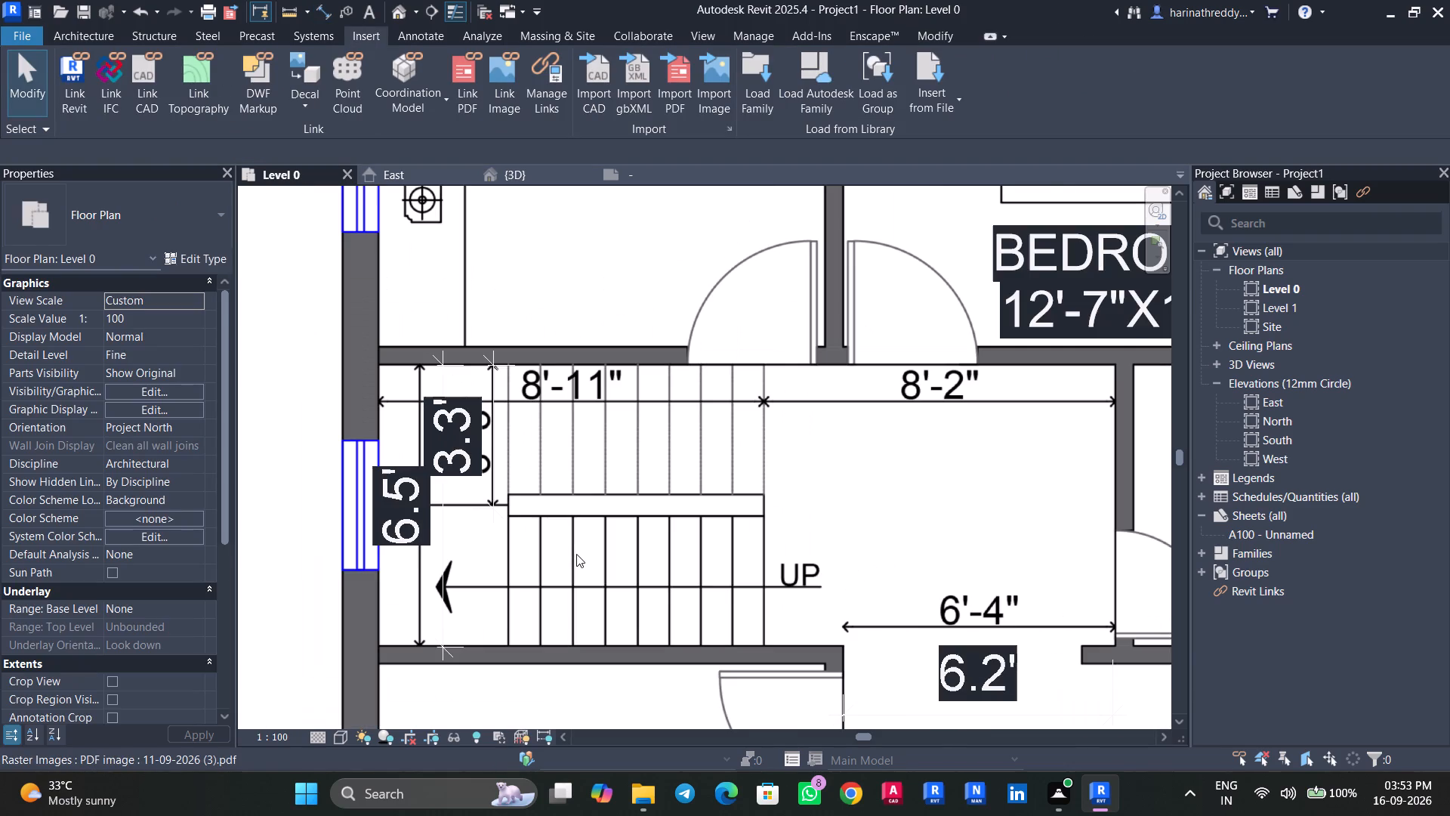
Dimension the staircase's length from the outer wall face to the last tread edge, along the printed 8'-11" dimension.
{"action": "key", "text": "d"}
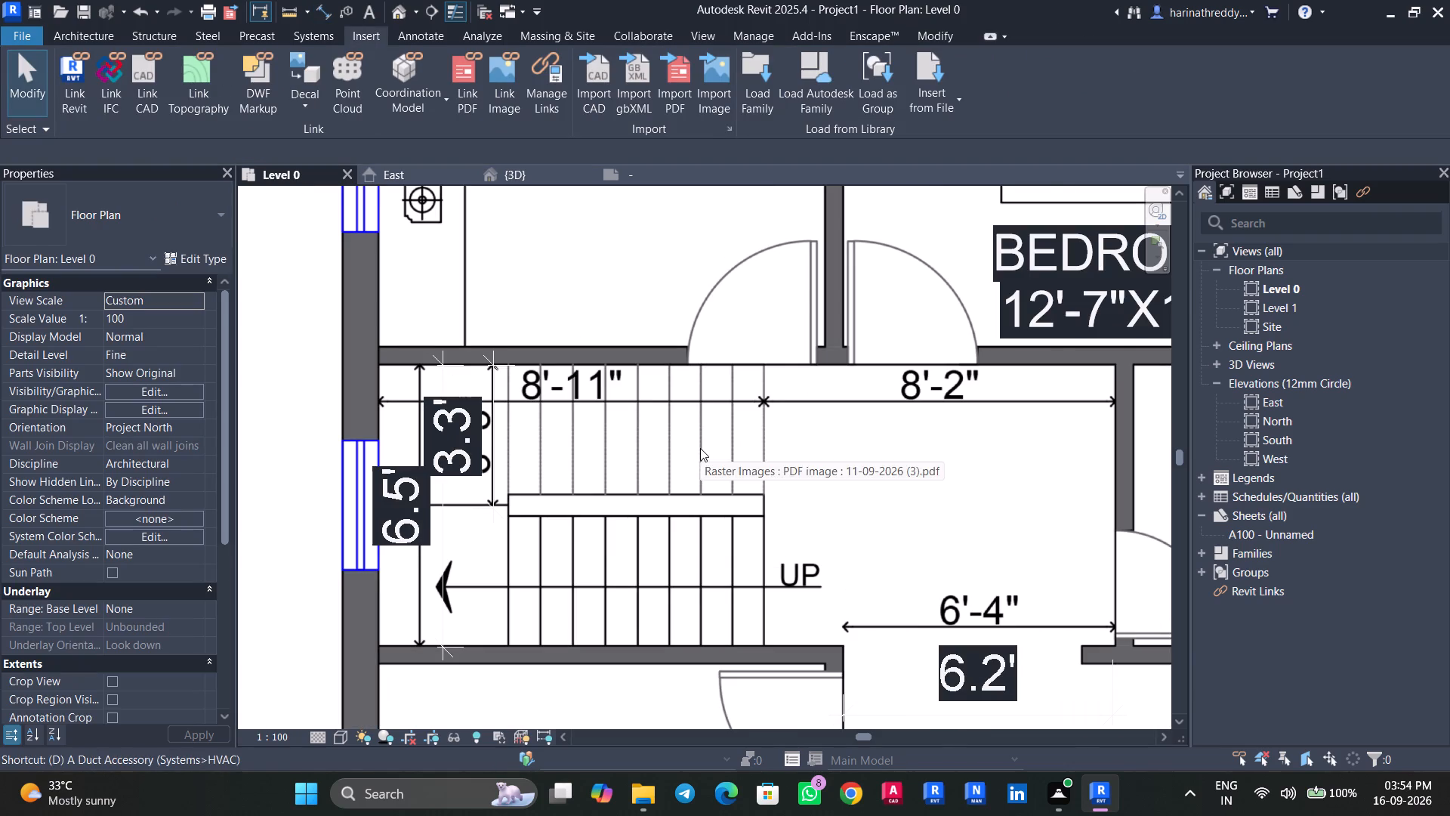
{"action": "key", "text": "i"}
{"action": "left_click", "coordinate": [381, 397]}
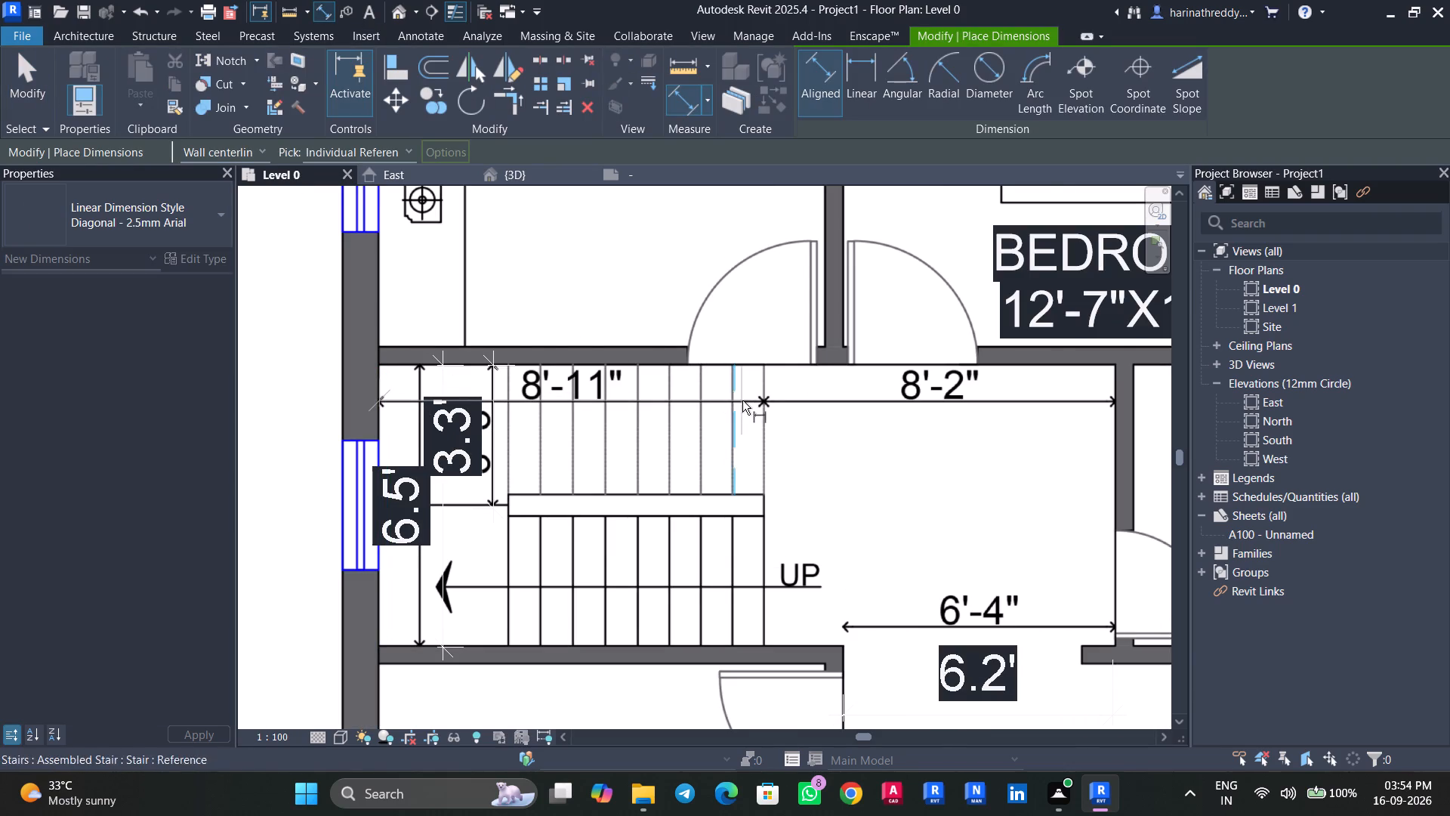
{"action": "left_click", "coordinate": [765, 403]}
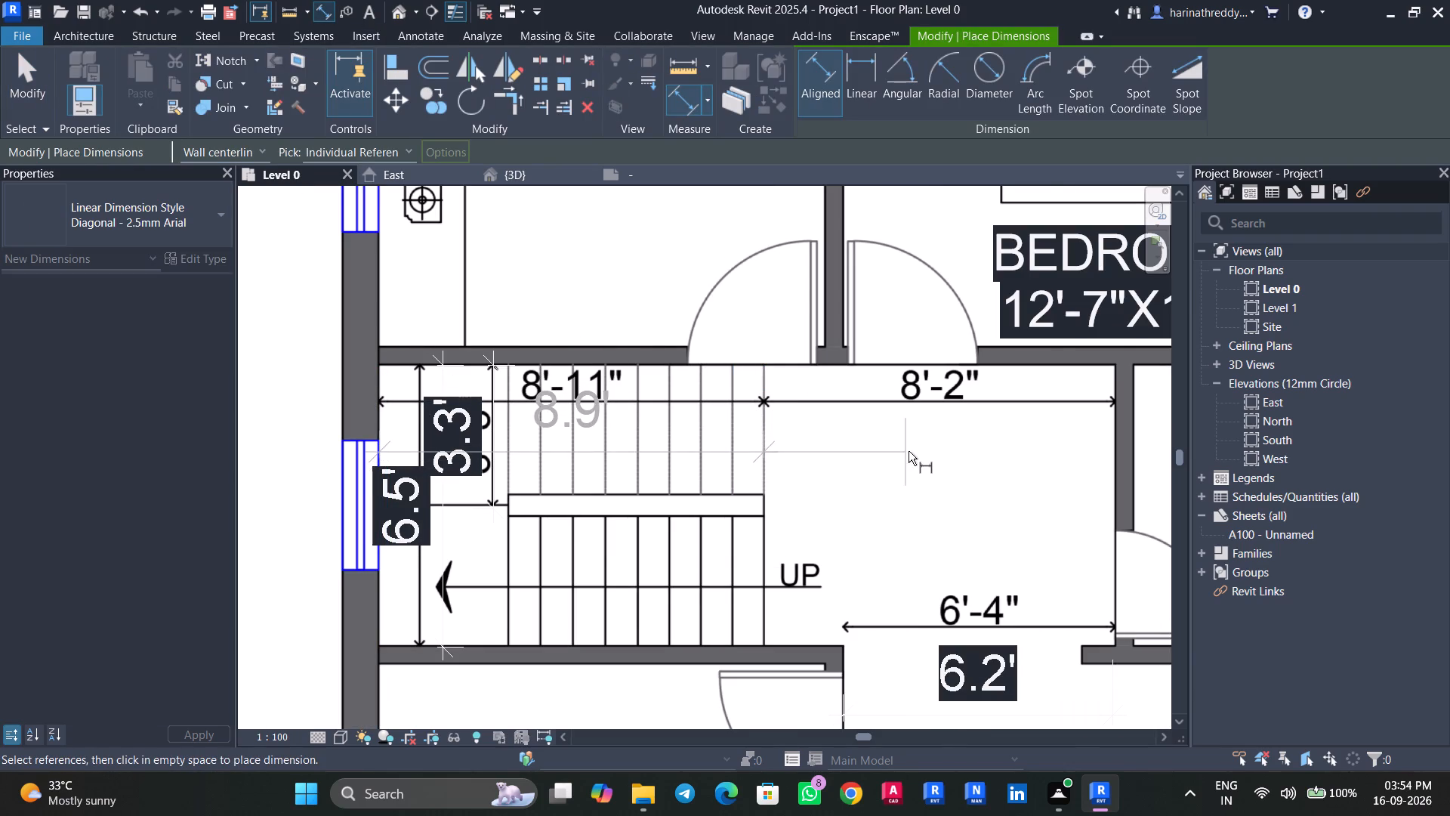
{"action": "left_click", "coordinate": [952, 396]}
{"action": "key", "text": "Escape"}
{"action": "key", "text": "Escape"}
{"action": "key", "text": "Escape"}
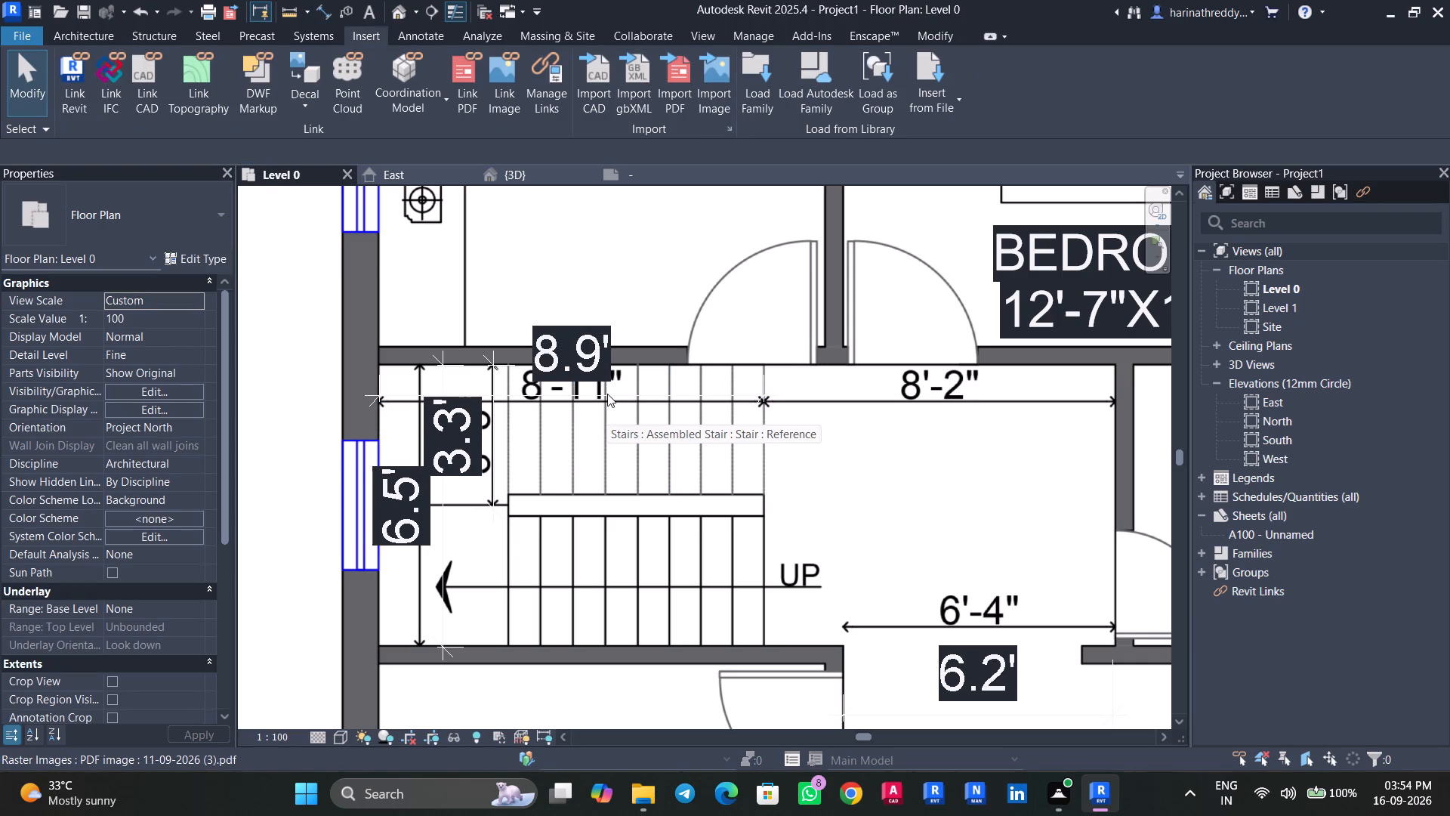
Select all the placed linear dimensions of the same type and switch them to the Diagonal - 1.8mm Arial style.
{"action": "key", "text": "Tab"}
{"action": "key", "text": "Tab"}
{"action": "key", "text": "Tab"}
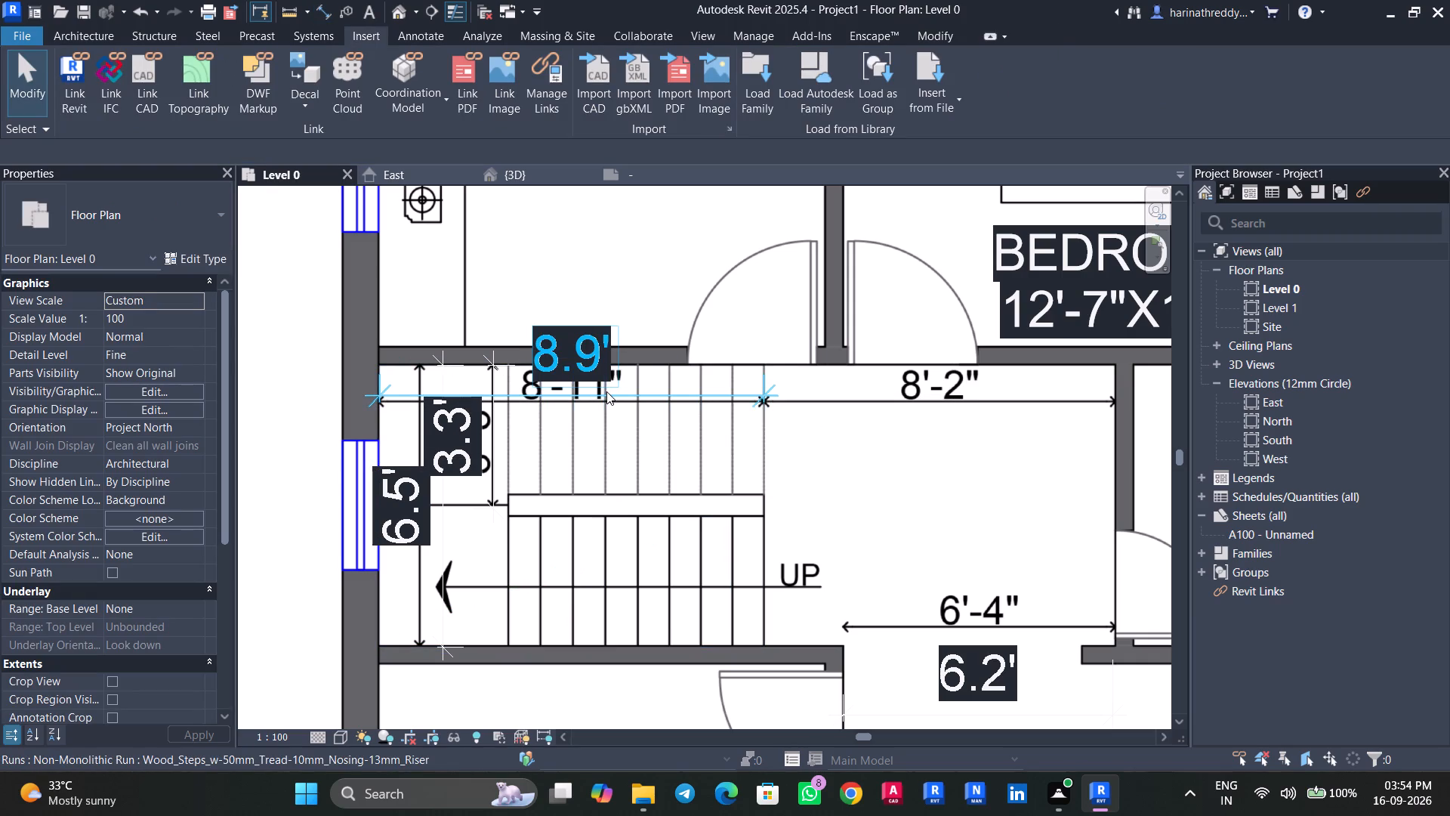
{"action": "left_click", "coordinate": [606, 391]}
{"action": "type", "text": "SA"}
{"action": "left_click", "coordinate": [205, 246]}
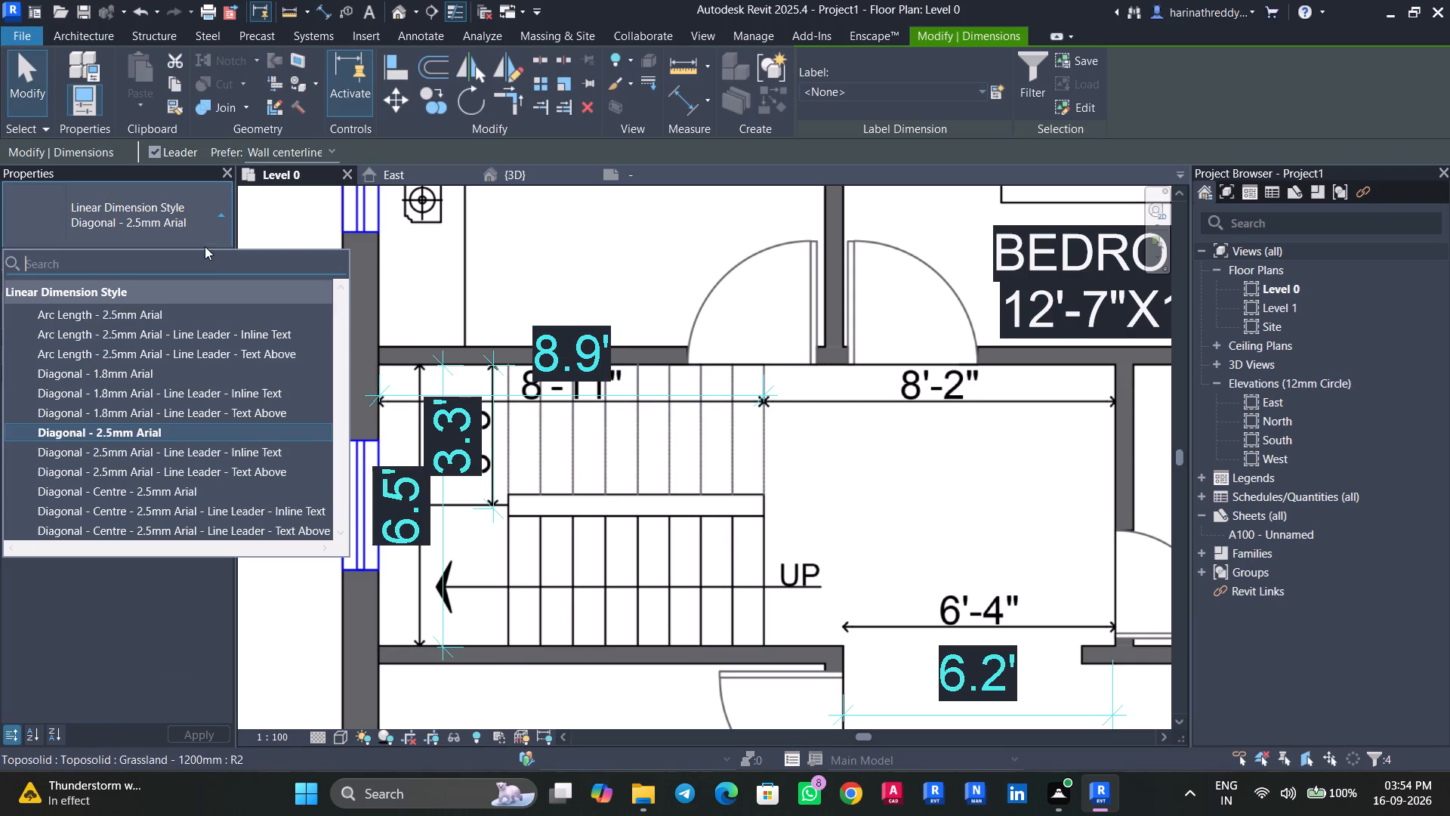
{"action": "left_click", "coordinate": [171, 378]}
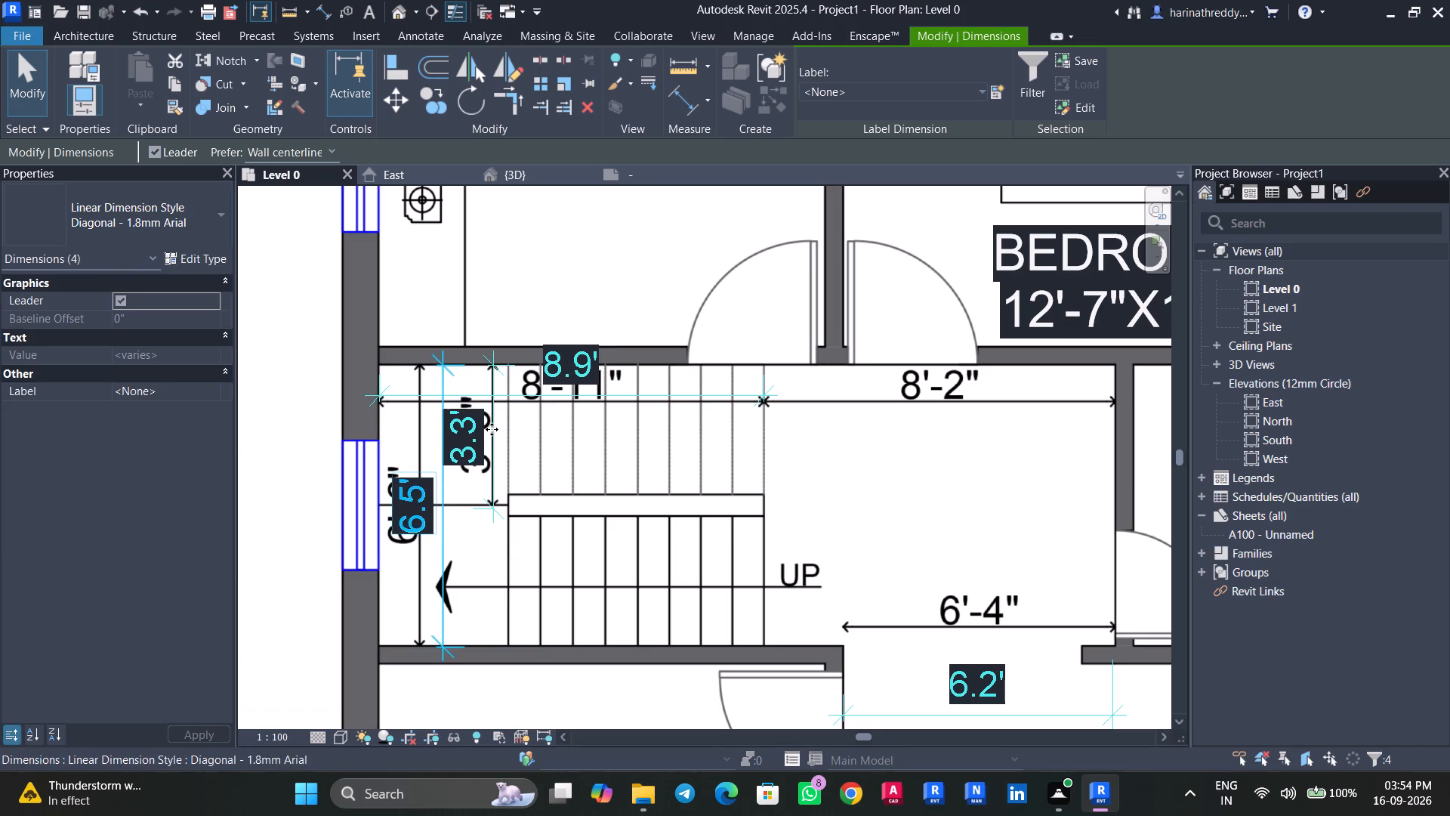
Duplicate the selected dimensions' type as a new linear dimension style named 1.5MM.
{"action": "left_click", "coordinate": [143, 238]}
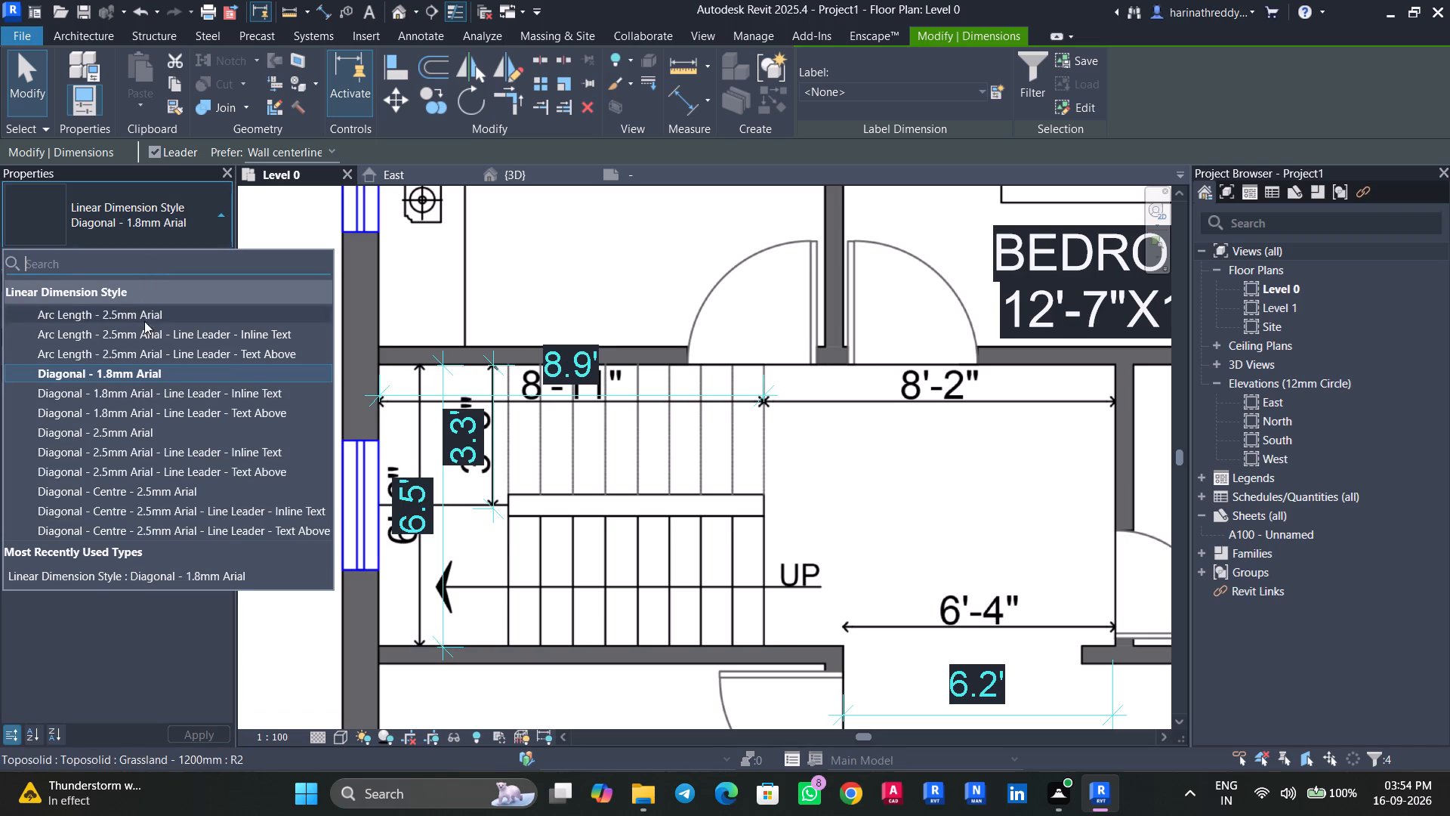
{"action": "scroll", "coordinate": [154, 346], "scroll_direction": "up", "scroll_amount": 2}
{"action": "key", "text": "Escape"}
{"action": "left_click", "coordinate": [194, 263]}
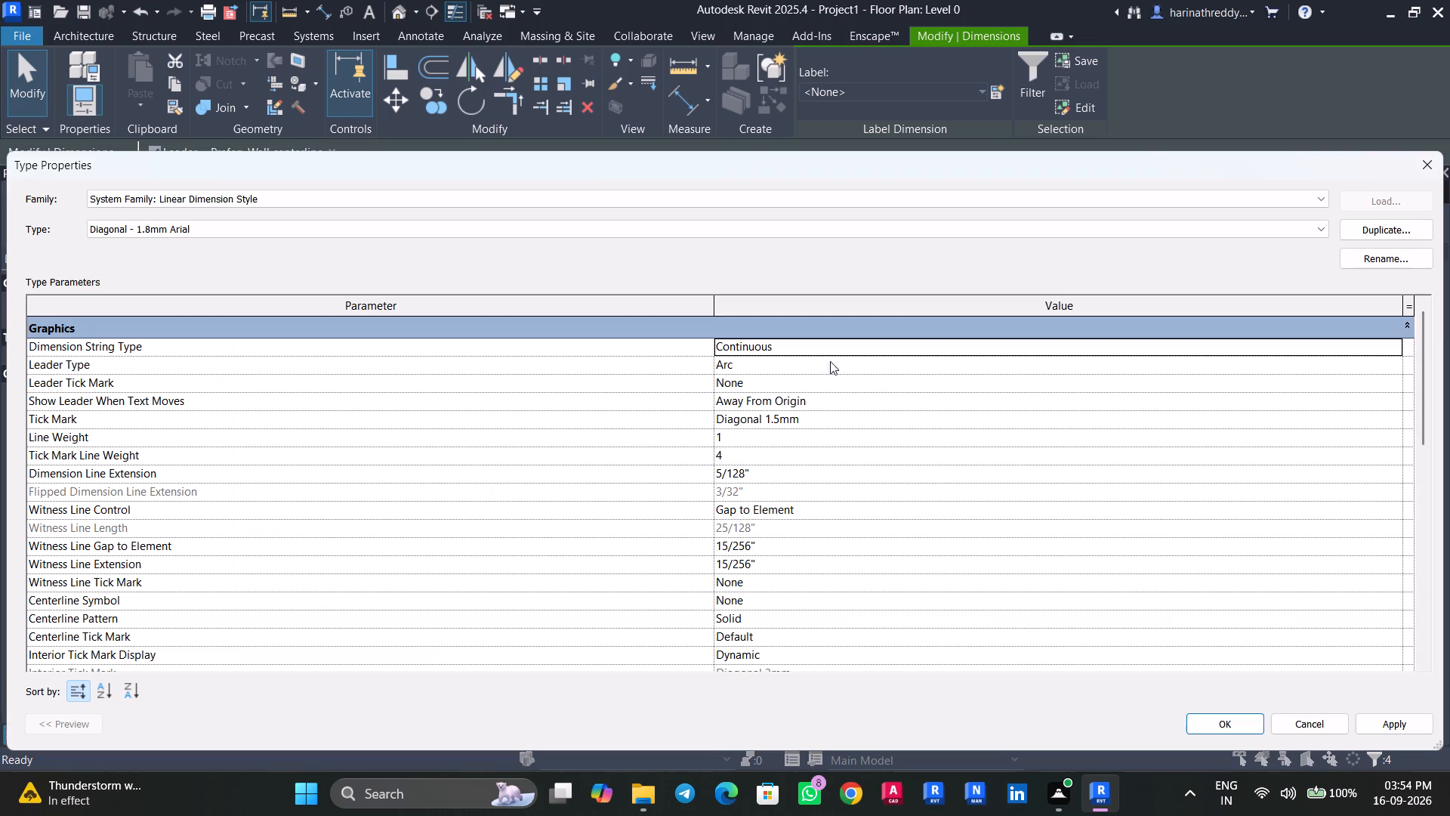
{"action": "left_click", "coordinate": [1348, 228]}
{"action": "type", "text": "1.5MM"}
{"action": "key", "text": "Return"}
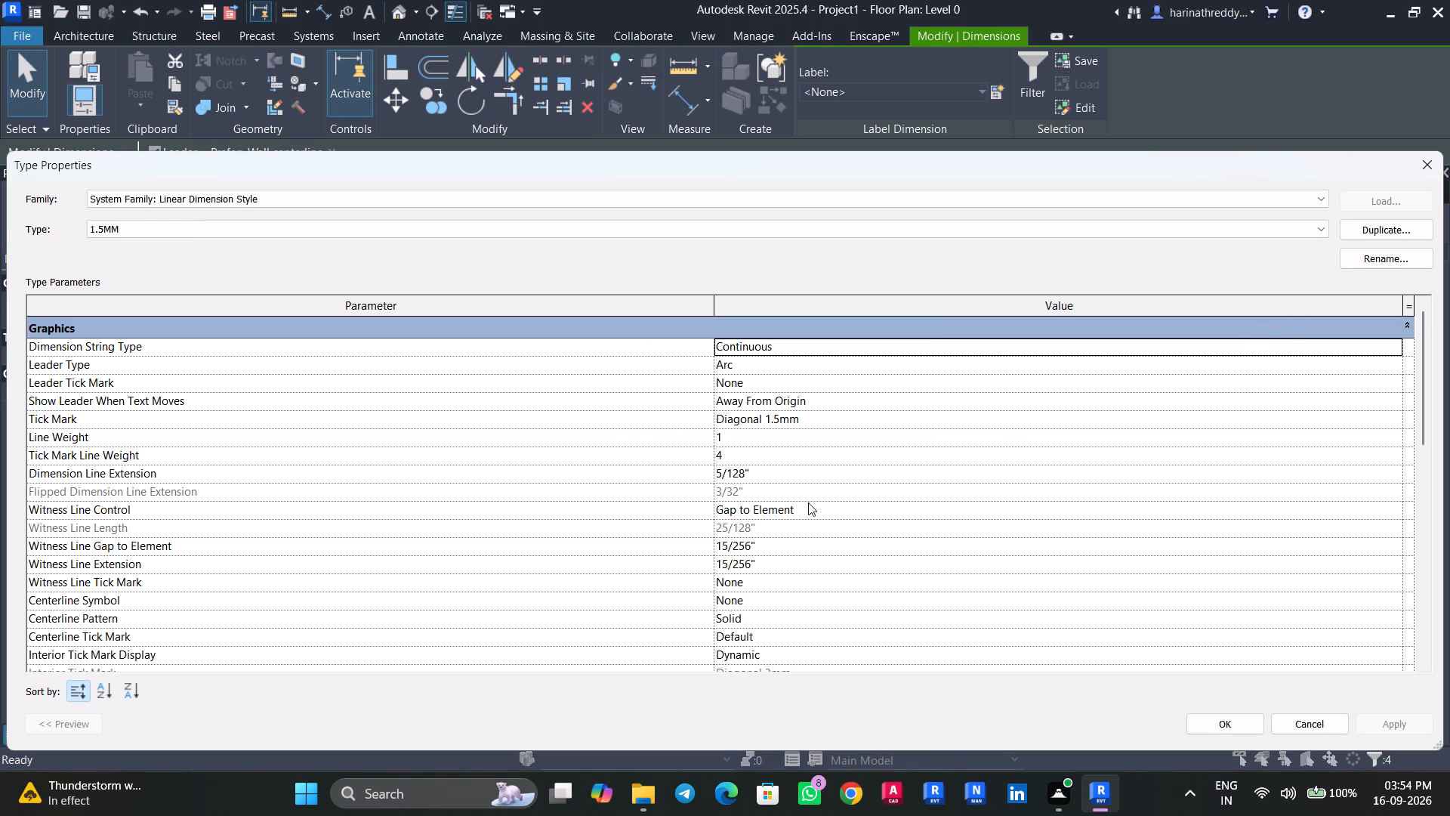
Set the 1.5MM dimension style's text size to 1 mm, apply it, and deselect the dimensions.
{"action": "scroll", "coordinate": [799, 502], "scroll_direction": "down", "scroll_amount": 3}
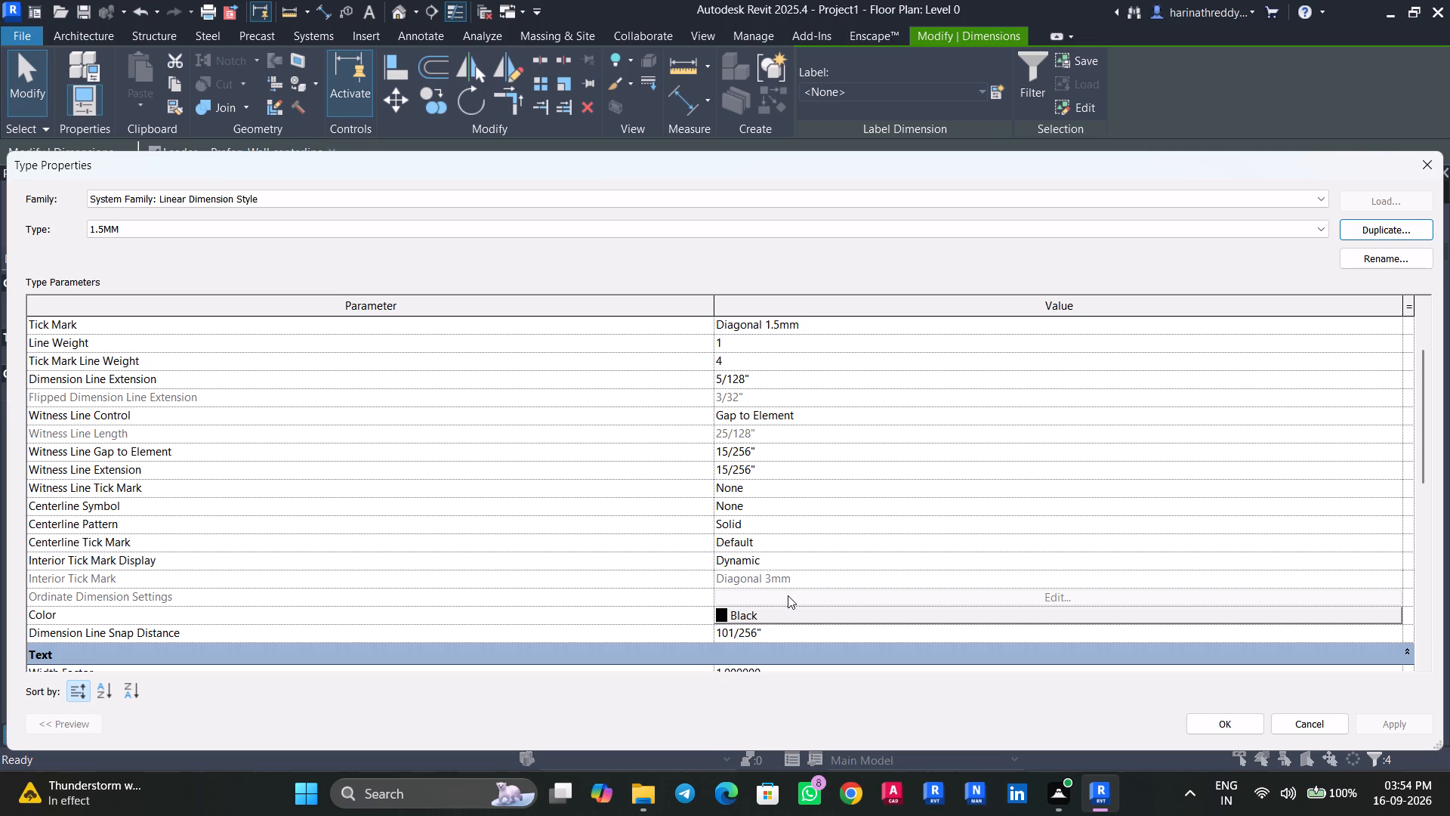
{"action": "scroll", "coordinate": [788, 595], "scroll_direction": "down", "scroll_amount": 2}
{"action": "left_click", "coordinate": [776, 579]}
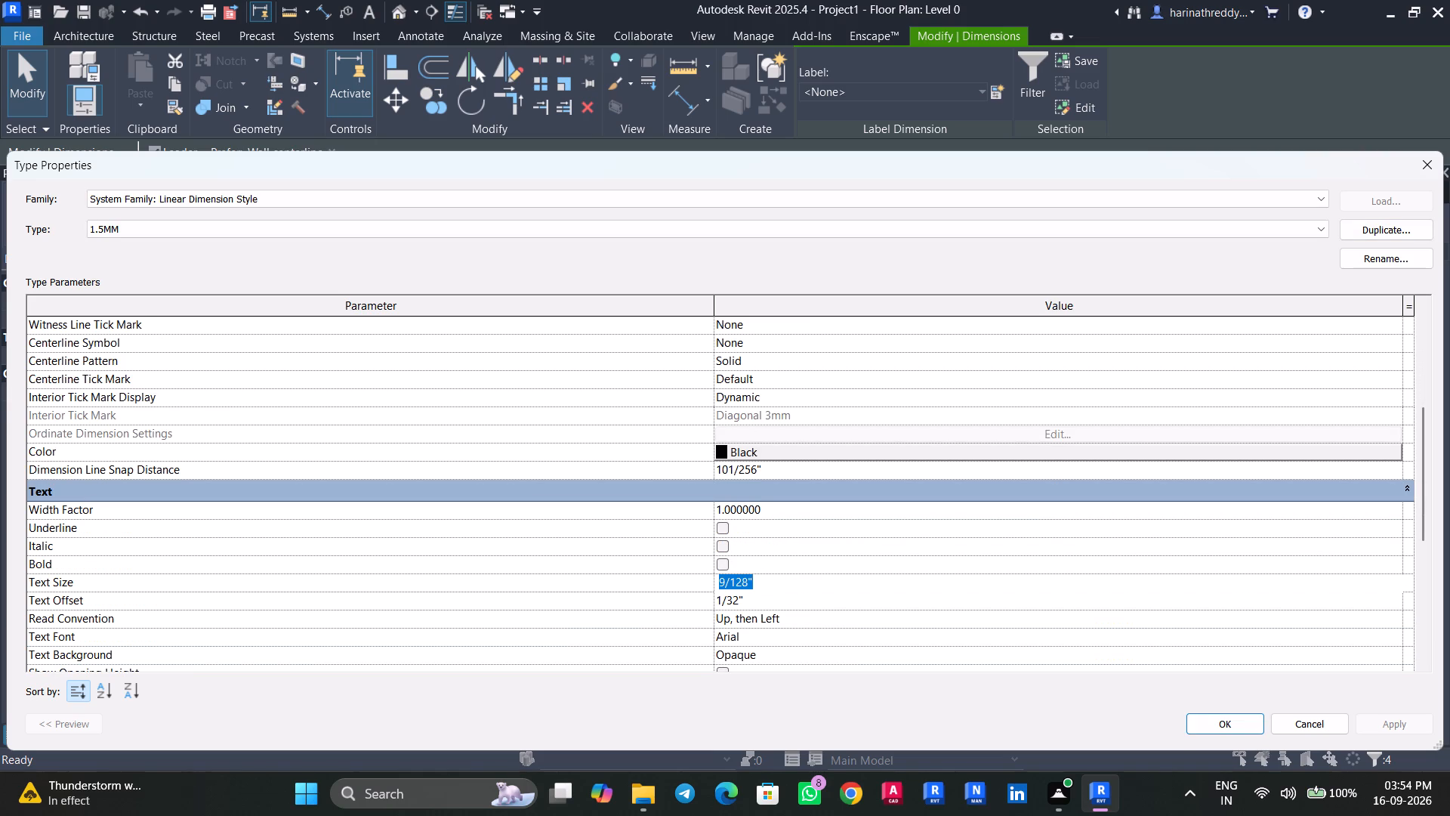
{"action": "key", "text": "1"}
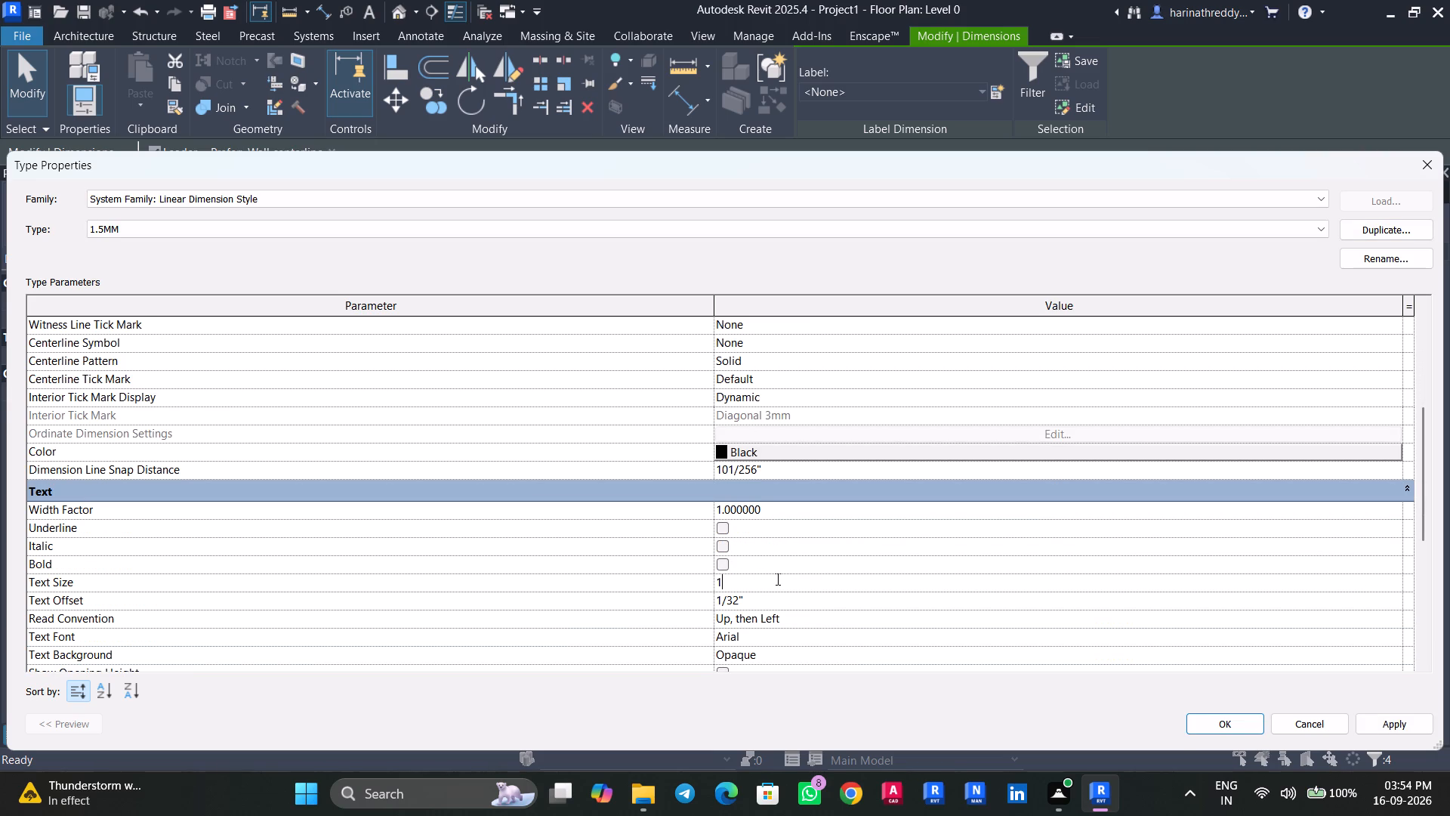
{"action": "type", "text": "MM"}
{"action": "key", "text": "Return"}
{"action": "left_click", "coordinate": [1408, 715]}
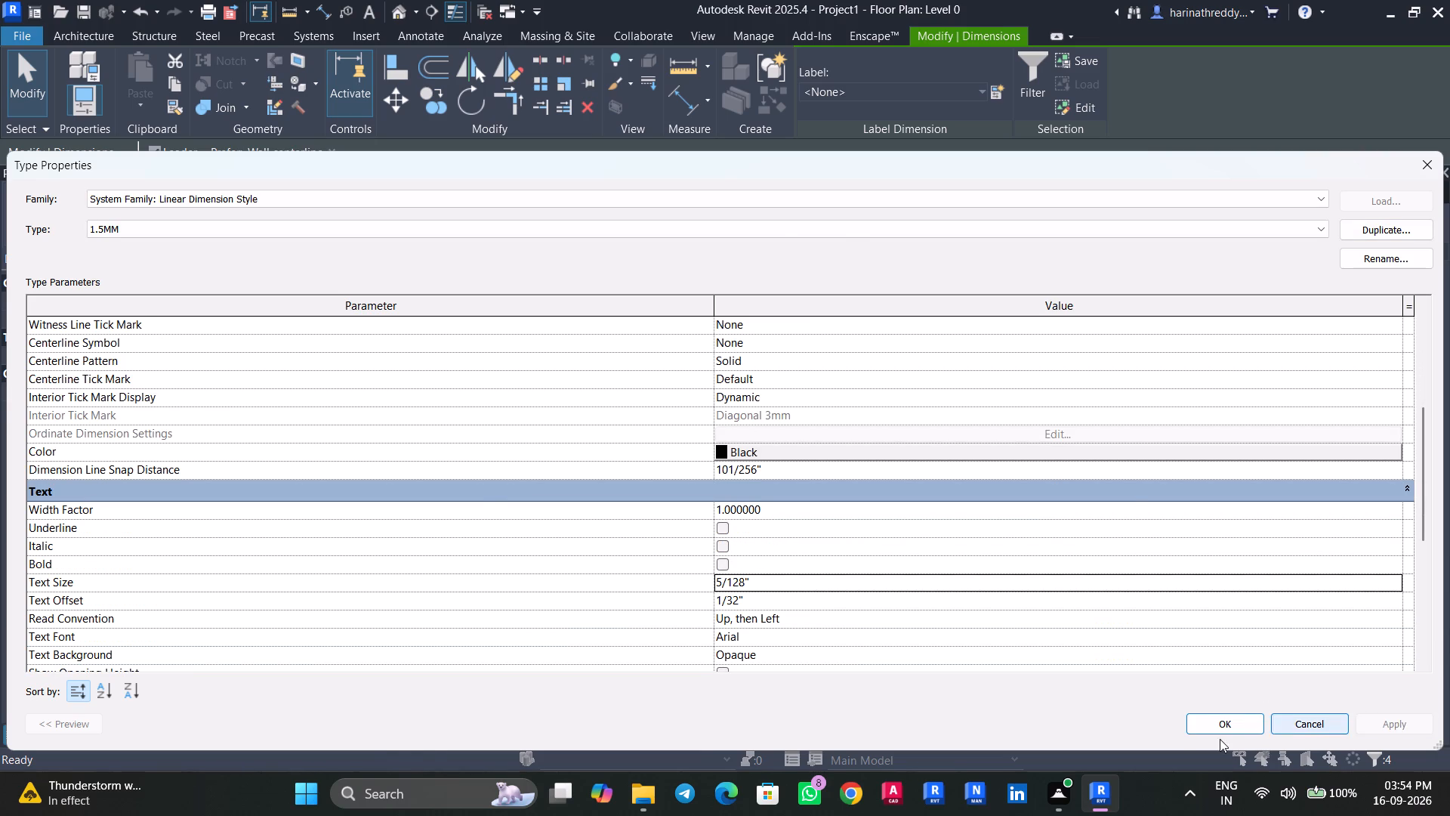
{"action": "left_click", "coordinate": [1240, 716]}
{"action": "scroll", "coordinate": [472, 305], "scroll_direction": "up", "scroll_amount": 2}
{"action": "key", "text": "Escape"}
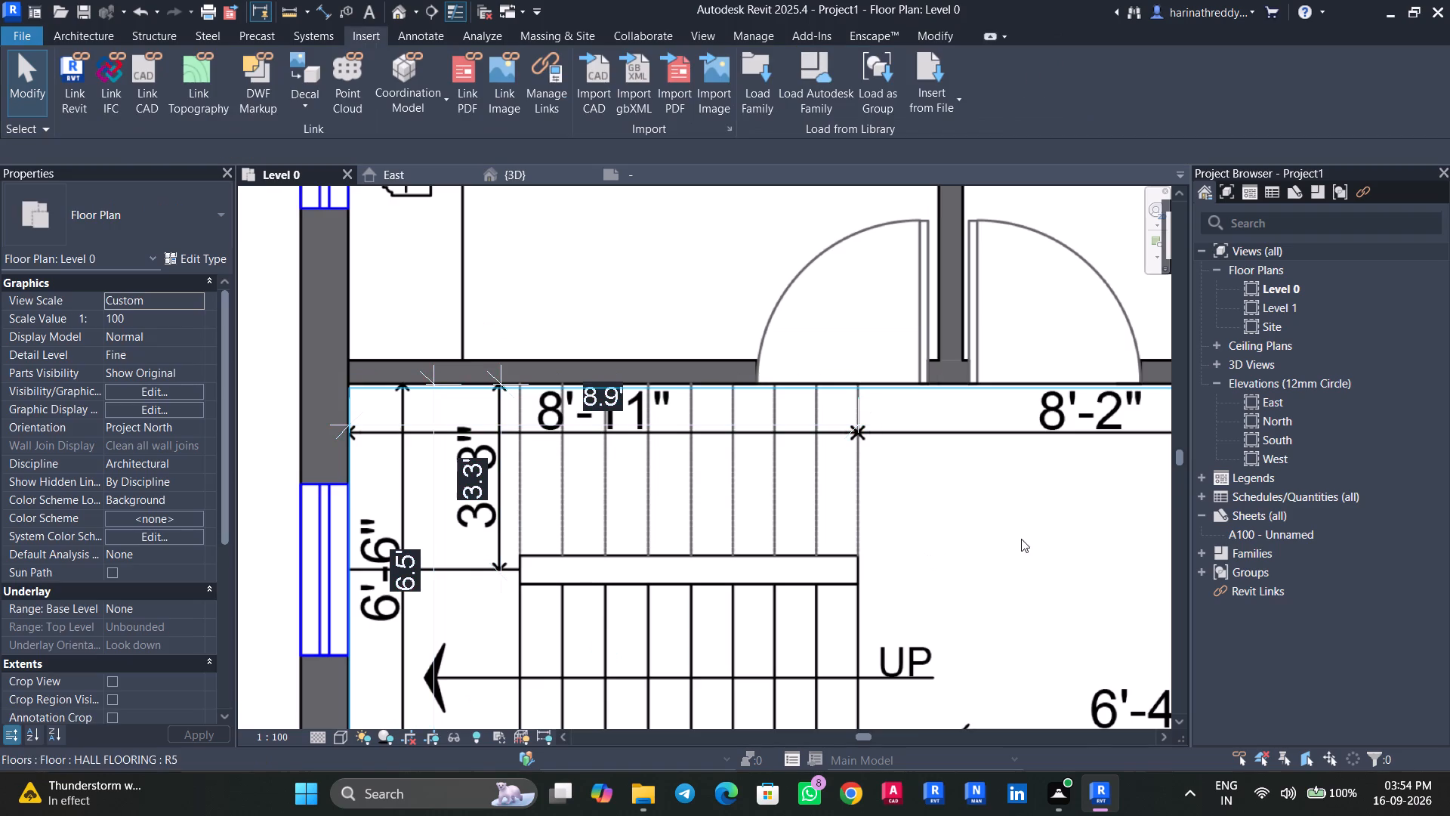
{"action": "key", "text": "Escape"}
{"action": "middle_click_drag", "start_coordinate": [1018, 536], "coordinate": [705, 458]}
{"action": "scroll", "coordinate": [710, 464], "scroll_direction": "down", "scroll_amount": 2}
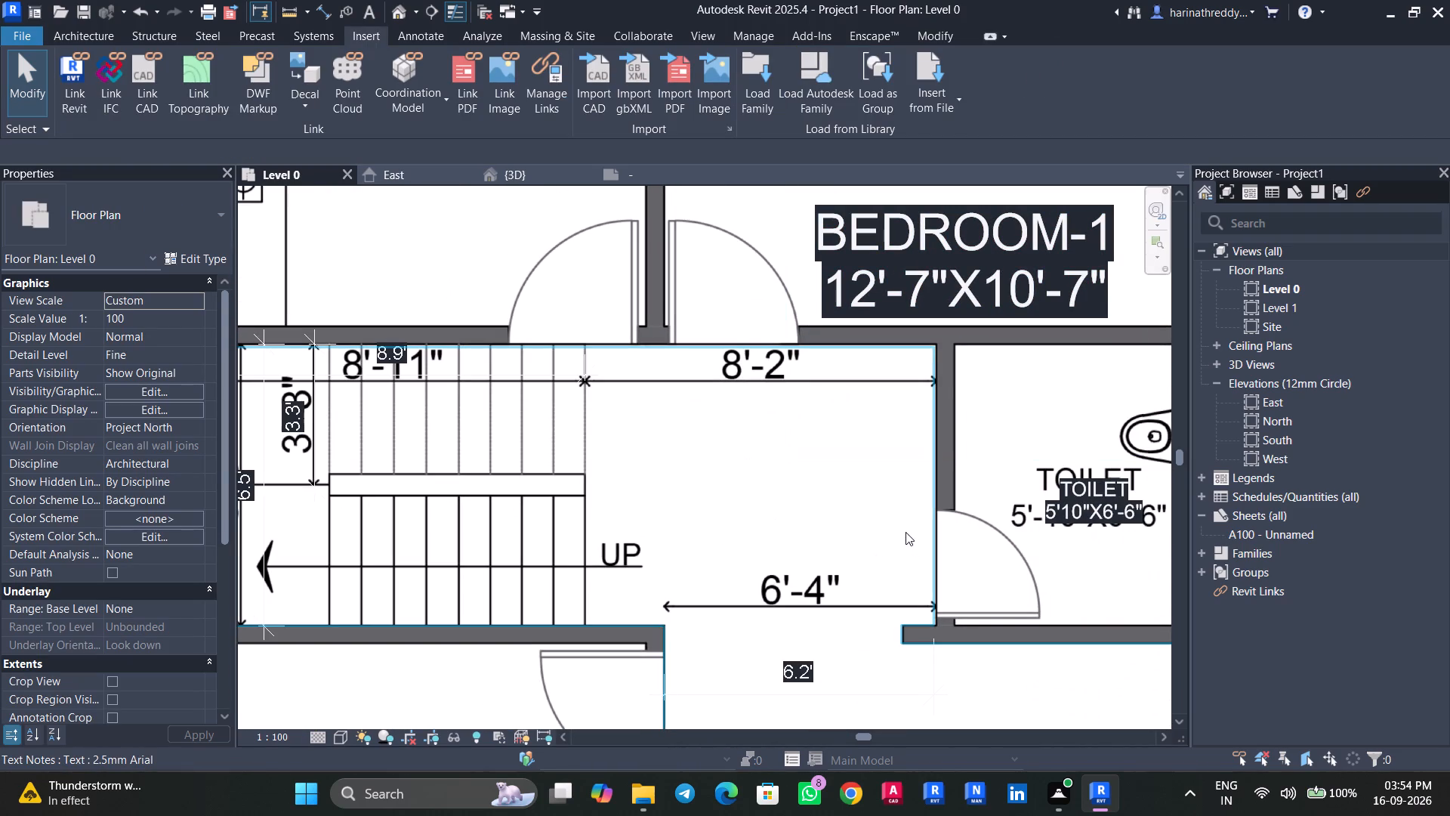
Dimension the passage from the last tread edge to the toilet wall face, along the printed 8'-2" dimension.
{"action": "key", "text": "d"}
{"action": "key", "text": "i"}
{"action": "left_click", "coordinate": [583, 392]}
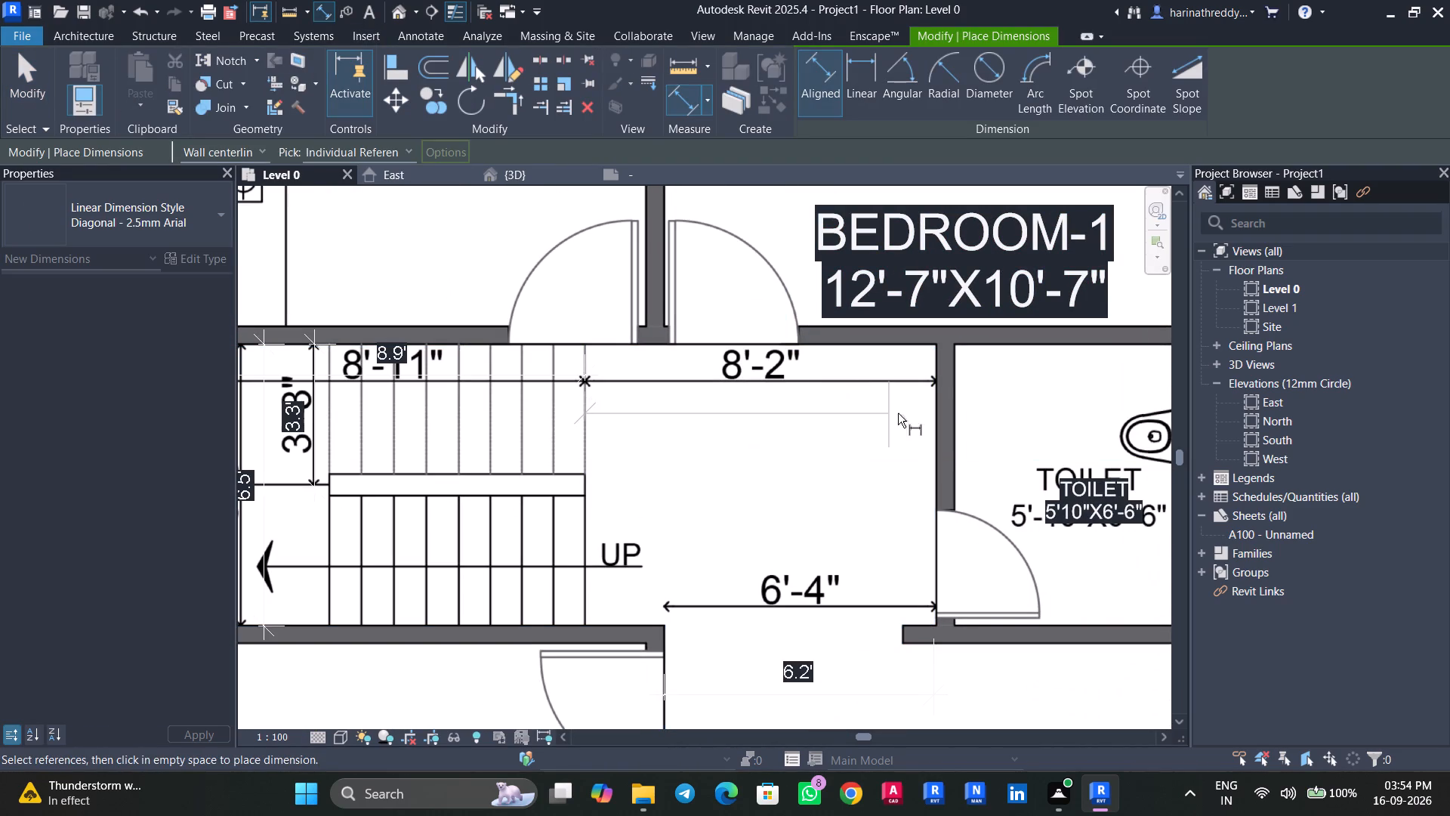
{"action": "key", "text": "Tab"}
{"action": "left_click", "coordinate": [936, 422]}
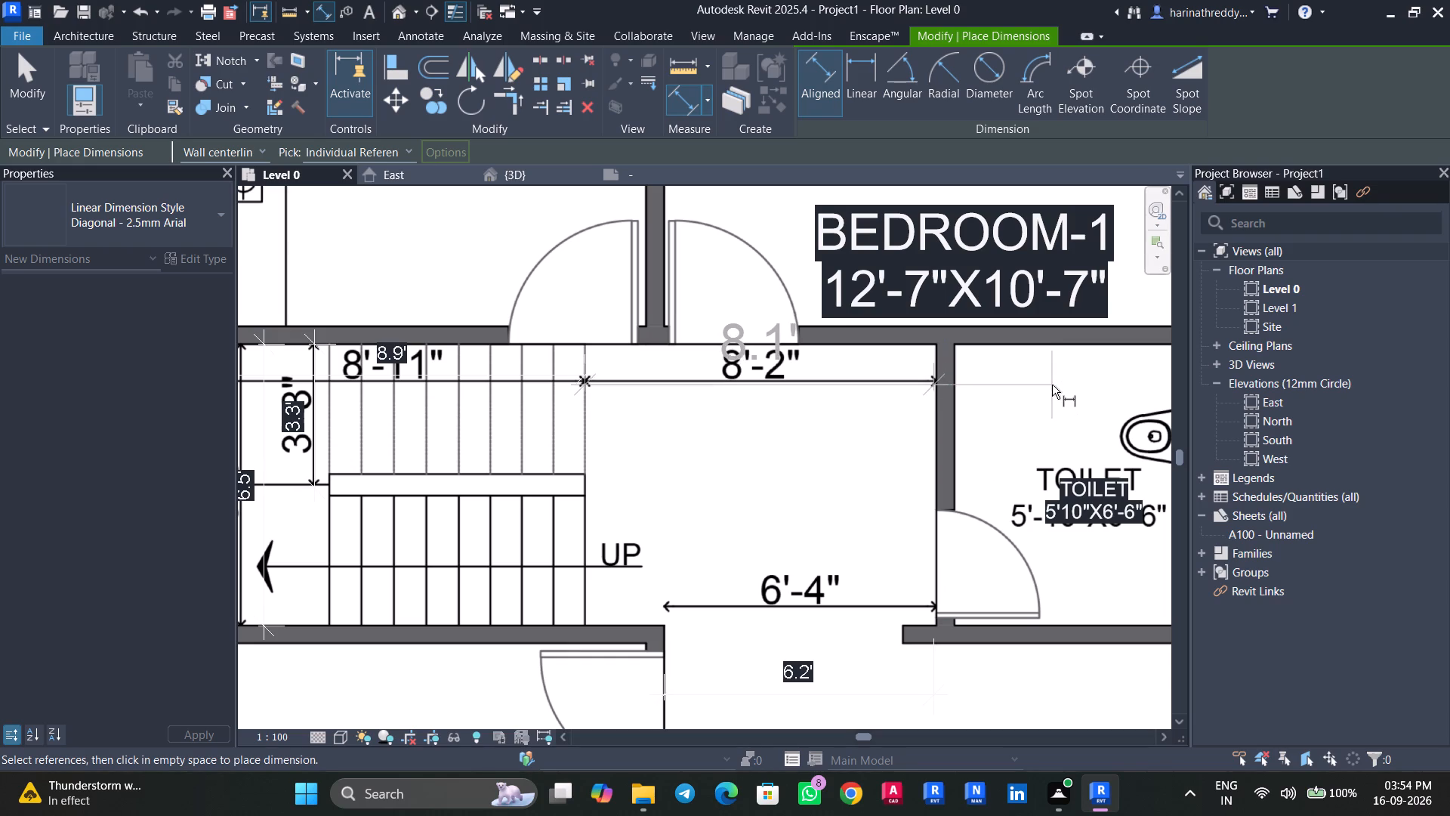
{"action": "left_click", "coordinate": [1052, 385]}
{"action": "key", "text": "Escape"}
{"action": "key", "text": "Escape"}
{"action": "key", "text": "Escape"}
Switch the new dimension between the staircase and the toilet wall to the 1.5MM dimension style.
{"action": "key", "text": "Tab"}
{"action": "key", "text": "Tab"}
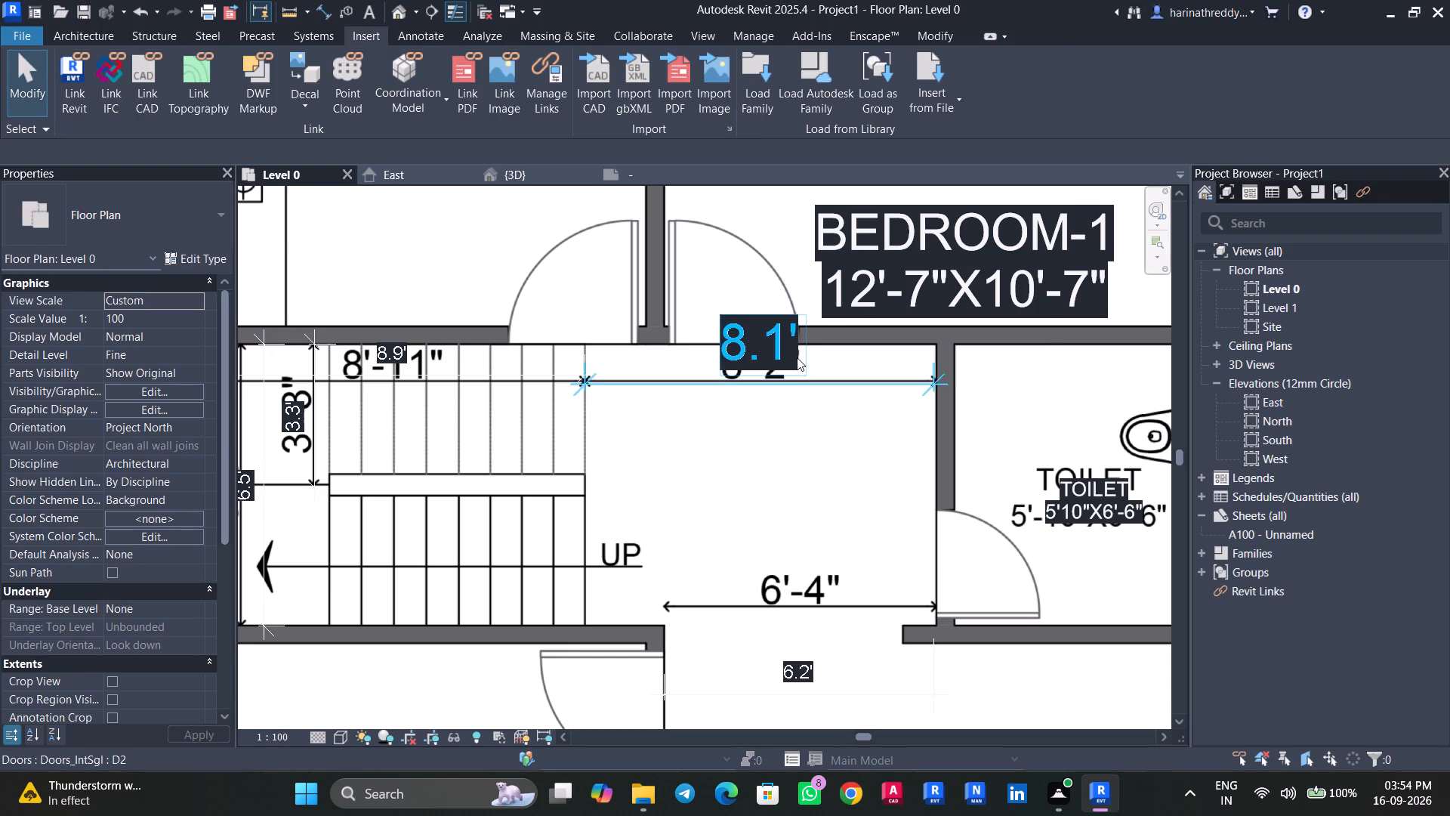
{"action": "left_click", "coordinate": [797, 357]}
{"action": "left_click", "coordinate": [45, 184]}
{"action": "left_click", "coordinate": [106, 308]}
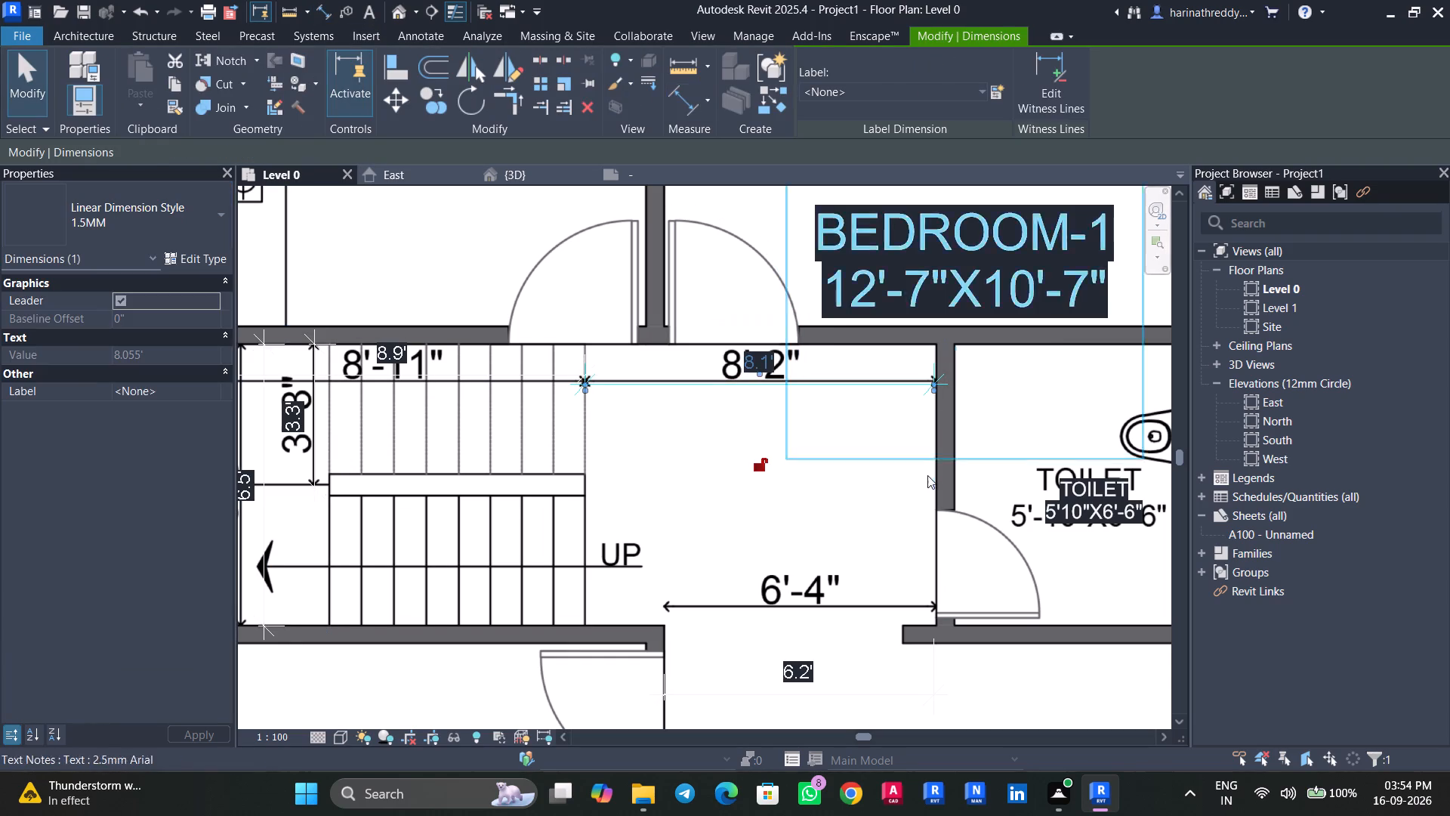
{"action": "key", "text": "Escape"}
{"action": "key", "text": "Escape"}
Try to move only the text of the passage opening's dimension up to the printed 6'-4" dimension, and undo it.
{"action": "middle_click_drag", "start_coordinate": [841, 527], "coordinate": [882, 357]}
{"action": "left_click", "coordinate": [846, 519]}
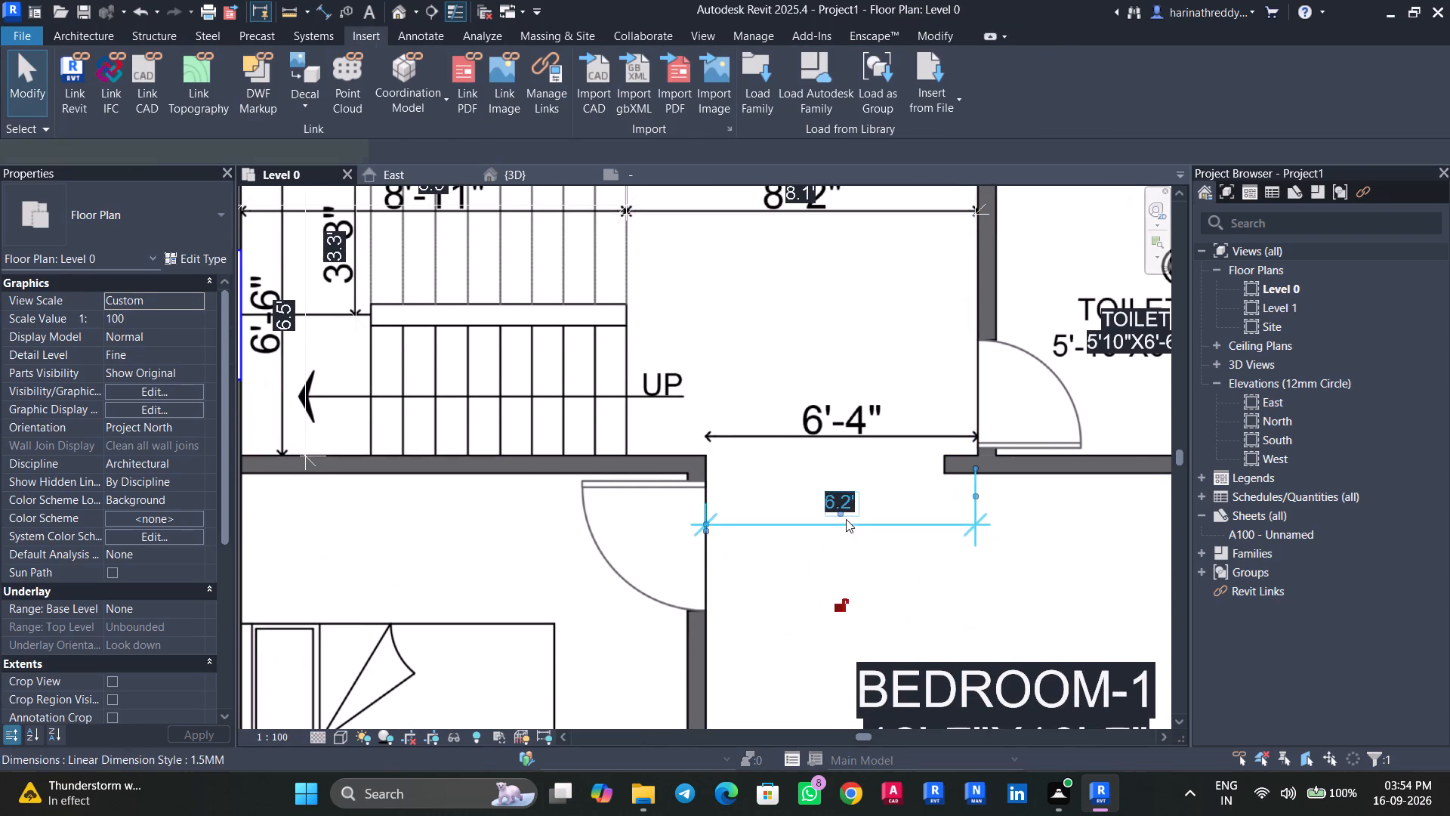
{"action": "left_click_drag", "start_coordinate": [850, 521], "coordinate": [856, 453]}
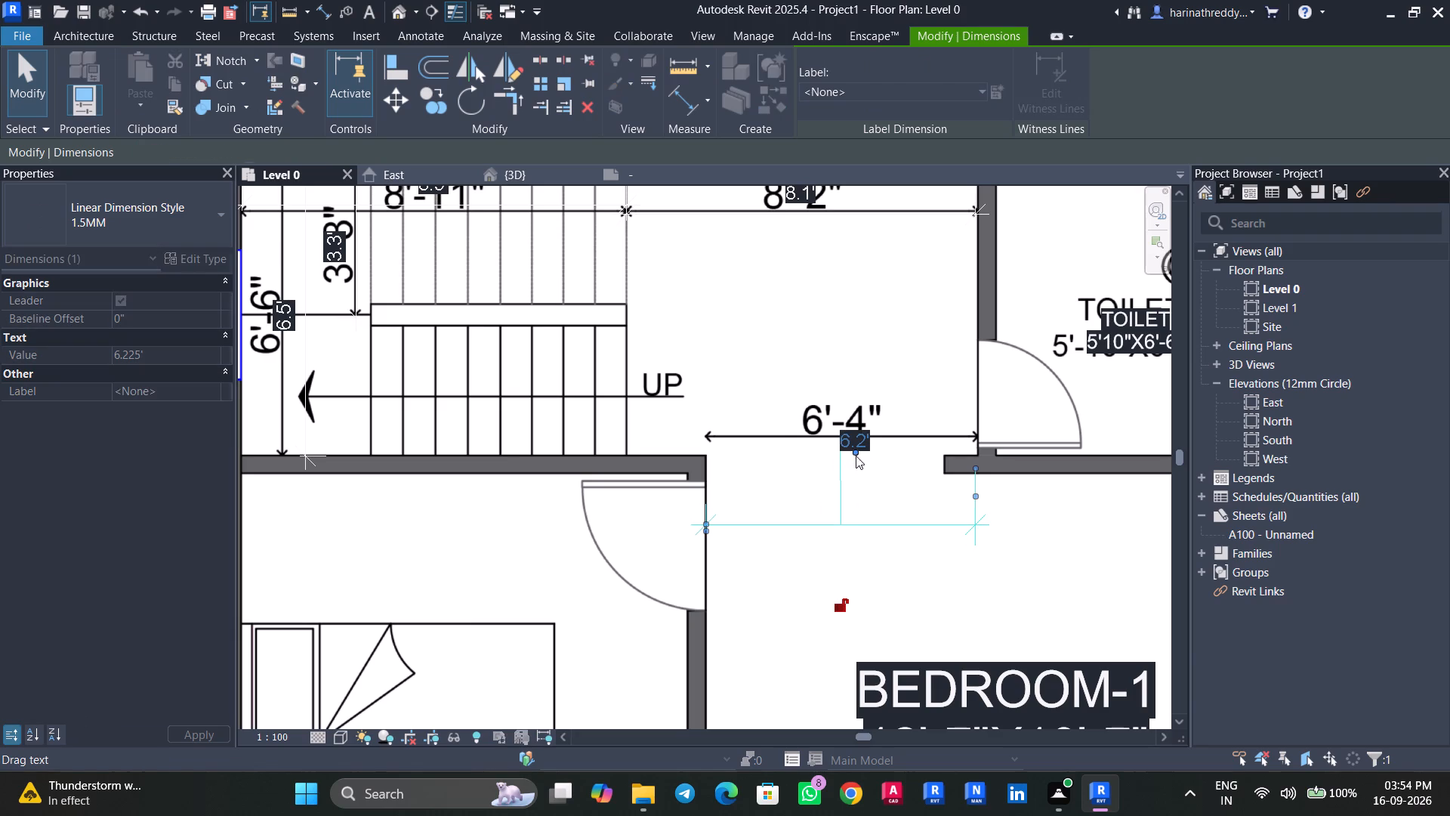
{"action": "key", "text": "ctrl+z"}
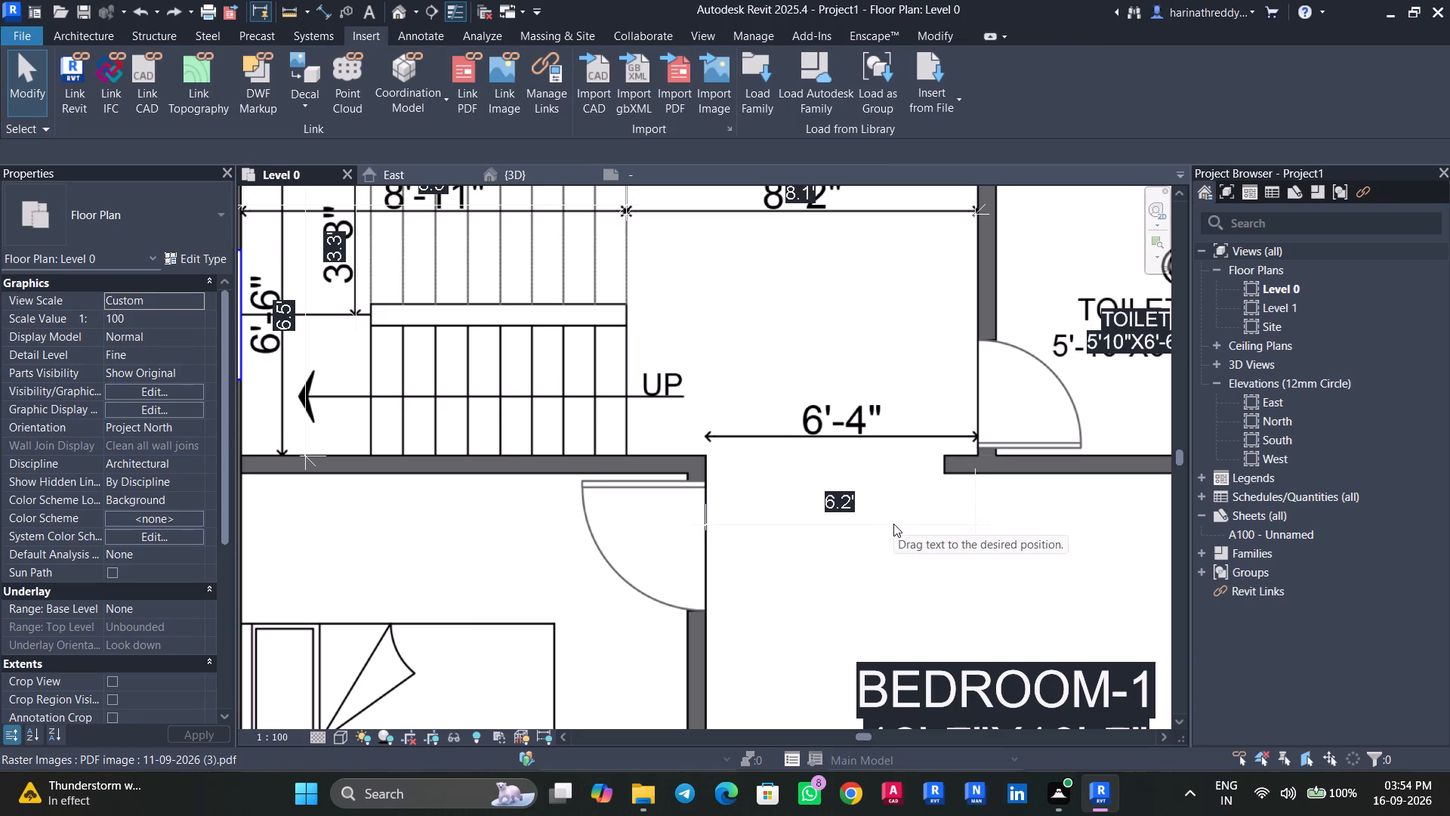
Move the passage opening's whole dimension line up to align with the printed 6'-4" dimension.
{"action": "key", "text": "Tab"}
{"action": "left_click", "coordinate": [892, 527]}
{"action": "left_click_drag", "start_coordinate": [893, 526], "coordinate": [890, 426]}
{"action": "key", "text": "Escape"}
Dimension the house's overall width between the outer faces of the side exterior walls, along the printed 25' dimension.
{"action": "scroll", "coordinate": [900, 530], "scroll_direction": "down", "scroll_amount": 3}
{"action": "middle_click_drag", "start_coordinate": [900, 530], "coordinate": [886, 474]}
{"action": "middle_click_drag", "start_coordinate": [839, 508], "coordinate": [846, 360]}
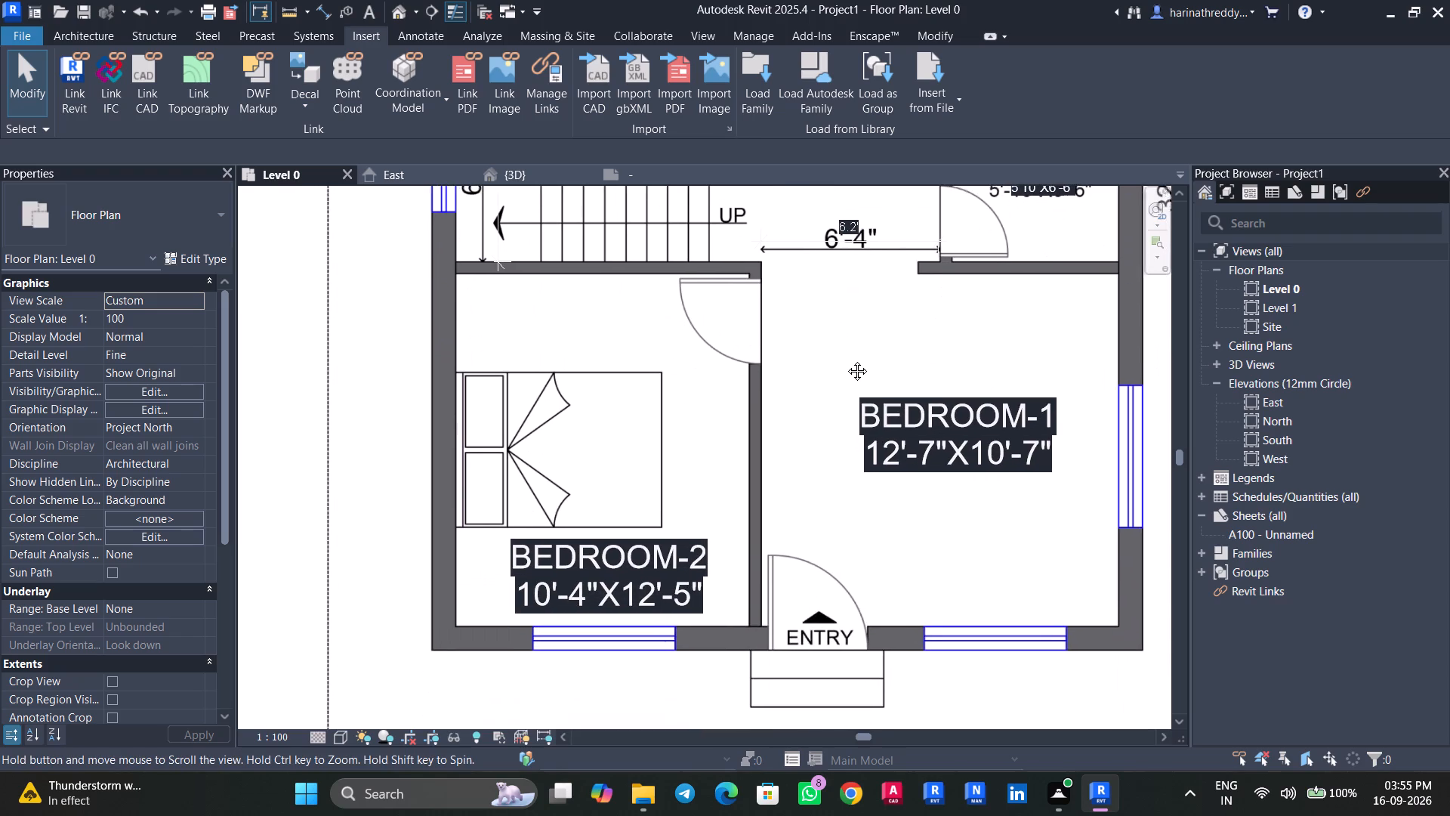
{"action": "middle_click_drag", "start_coordinate": [846, 360], "coordinate": [791, 793]}
{"action": "scroll", "coordinate": [1030, 527], "scroll_direction": "down", "scroll_amount": 4}
{"action": "key", "text": "d"}
{"action": "key", "text": "i"}
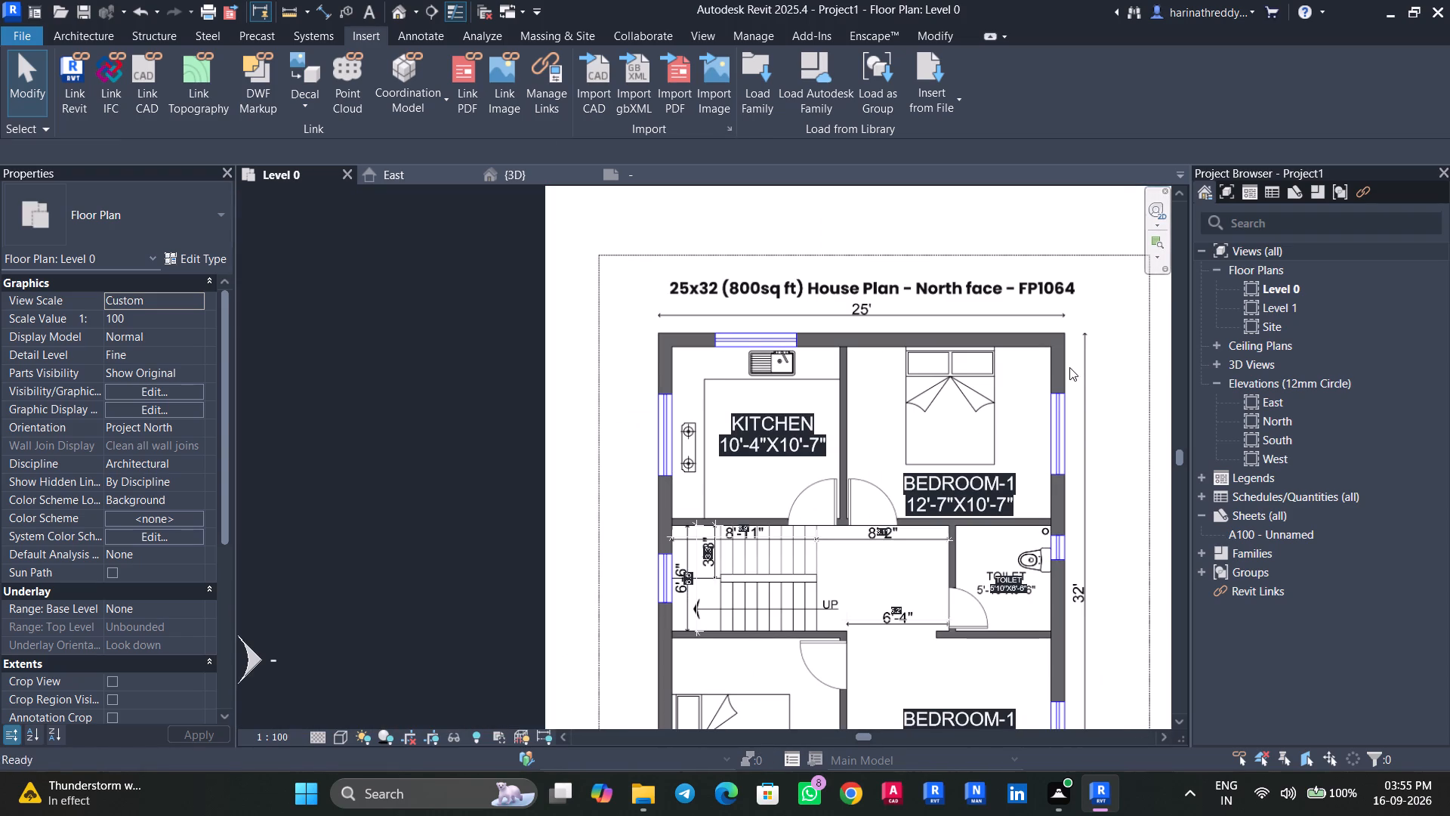
{"action": "key", "text": "Tab"}
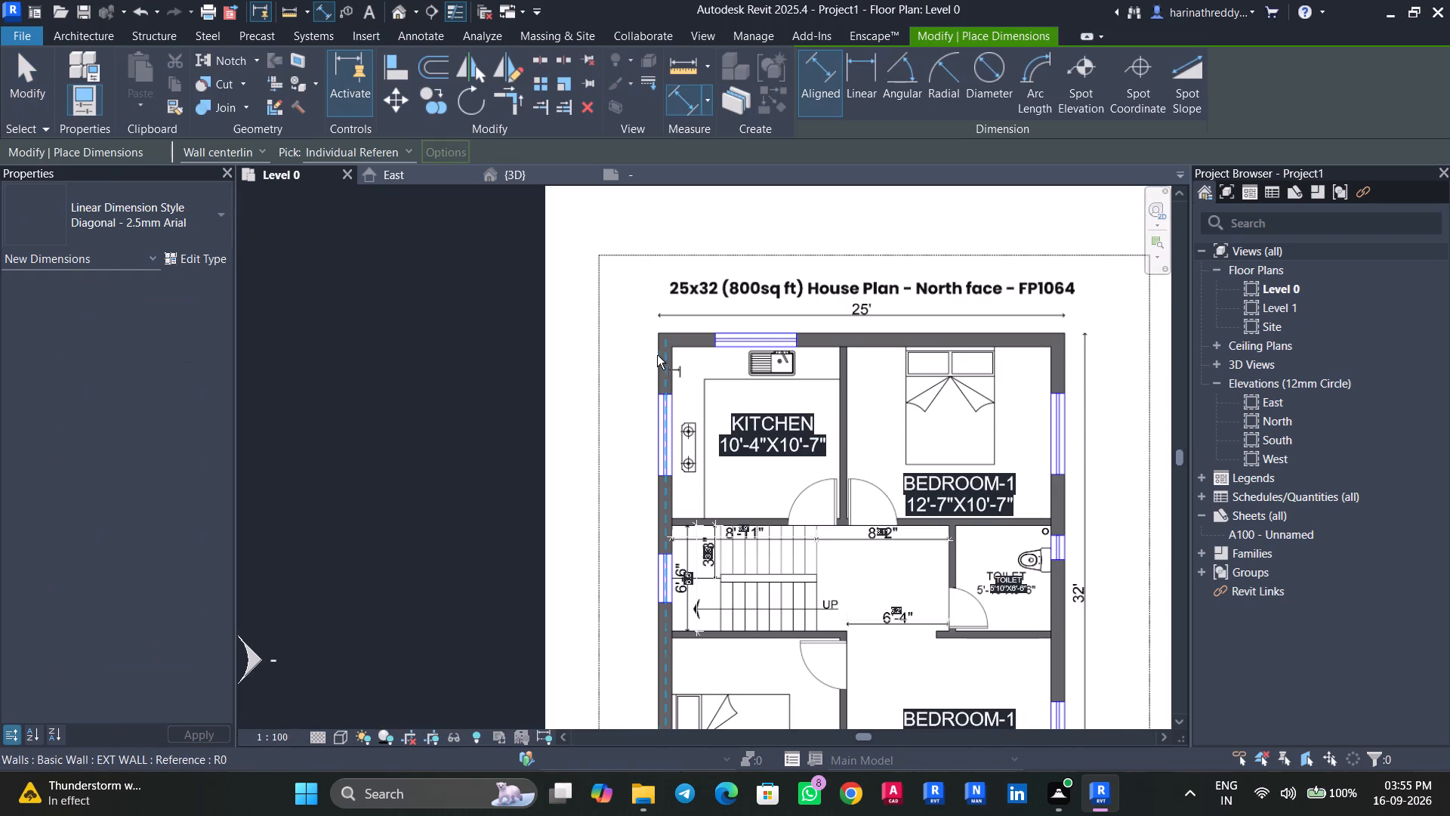
{"action": "key", "text": "Tab"}
{"action": "left_click", "coordinate": [657, 355]}
{"action": "key", "text": "Tab"}
{"action": "left_click", "coordinate": [1066, 354]}
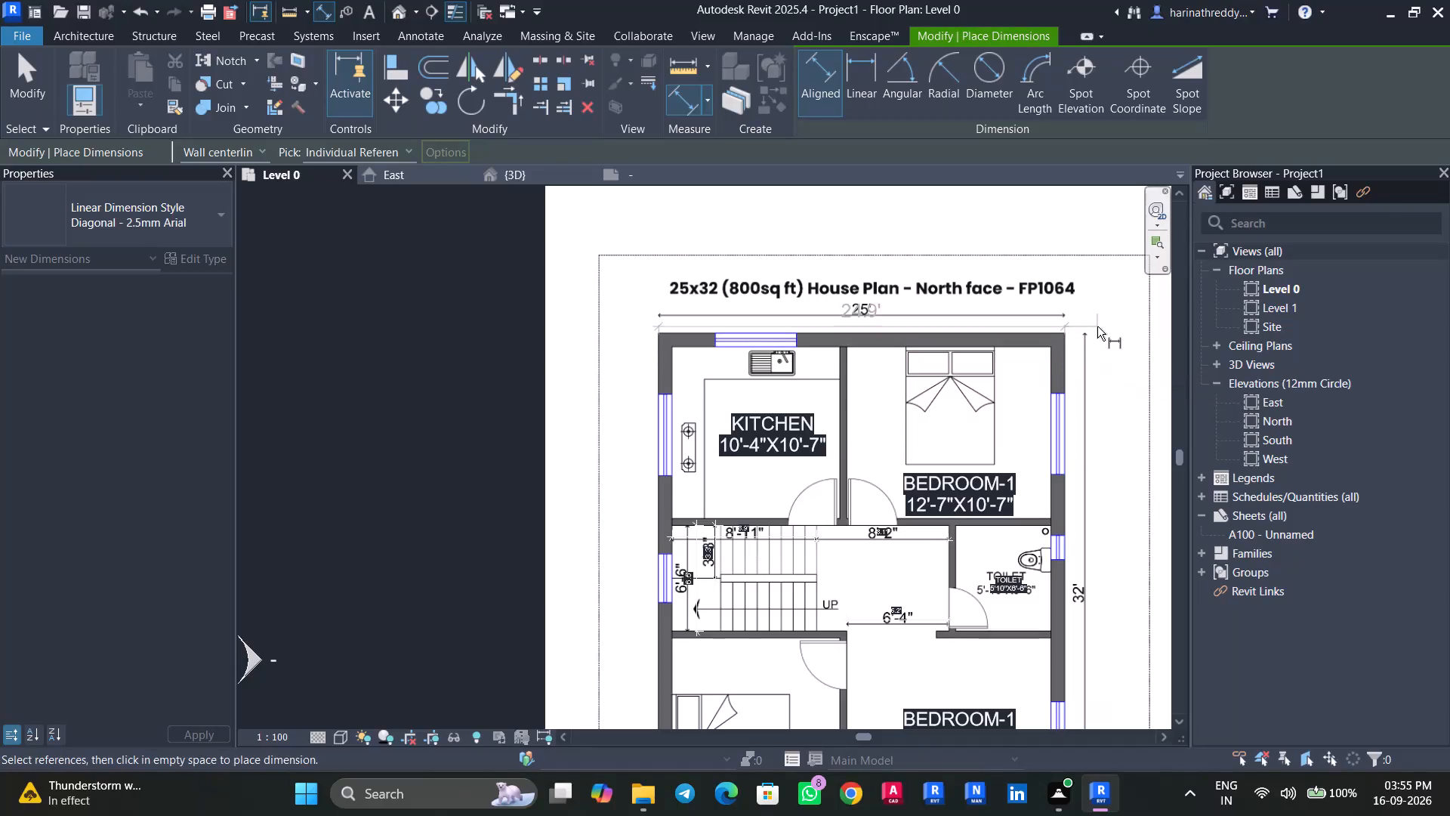
{"action": "left_click", "coordinate": [1103, 320]}
Dimension the house's overall depth from the entry-side exterior wall face to the kitchen-side one, placing it beside the printed 32' dimension.
{"action": "middle_click_drag", "start_coordinate": [1123, 397], "coordinate": [1067, 230]}
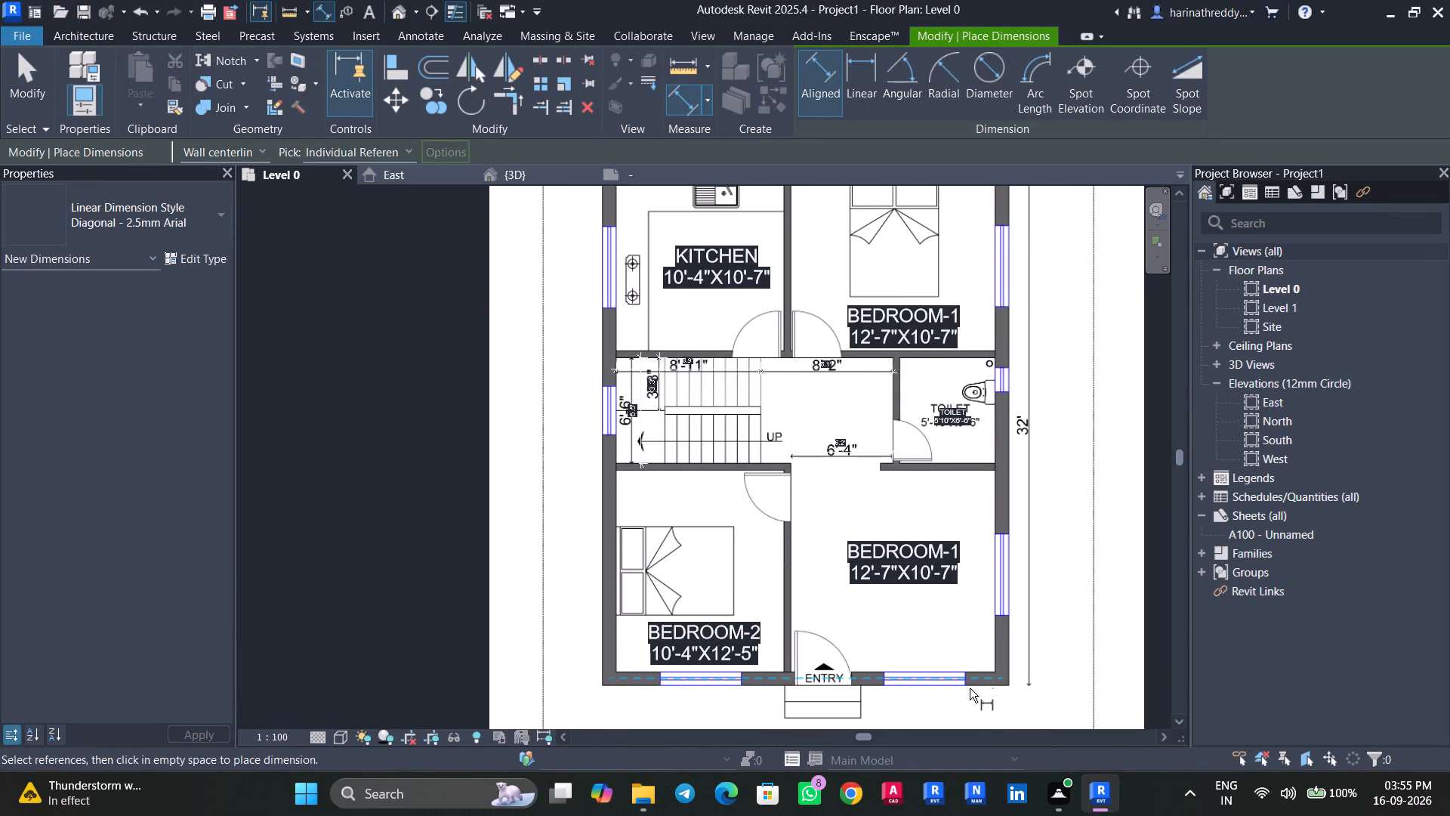
{"action": "key", "text": "Tab"}
{"action": "key", "text": "Tab"}
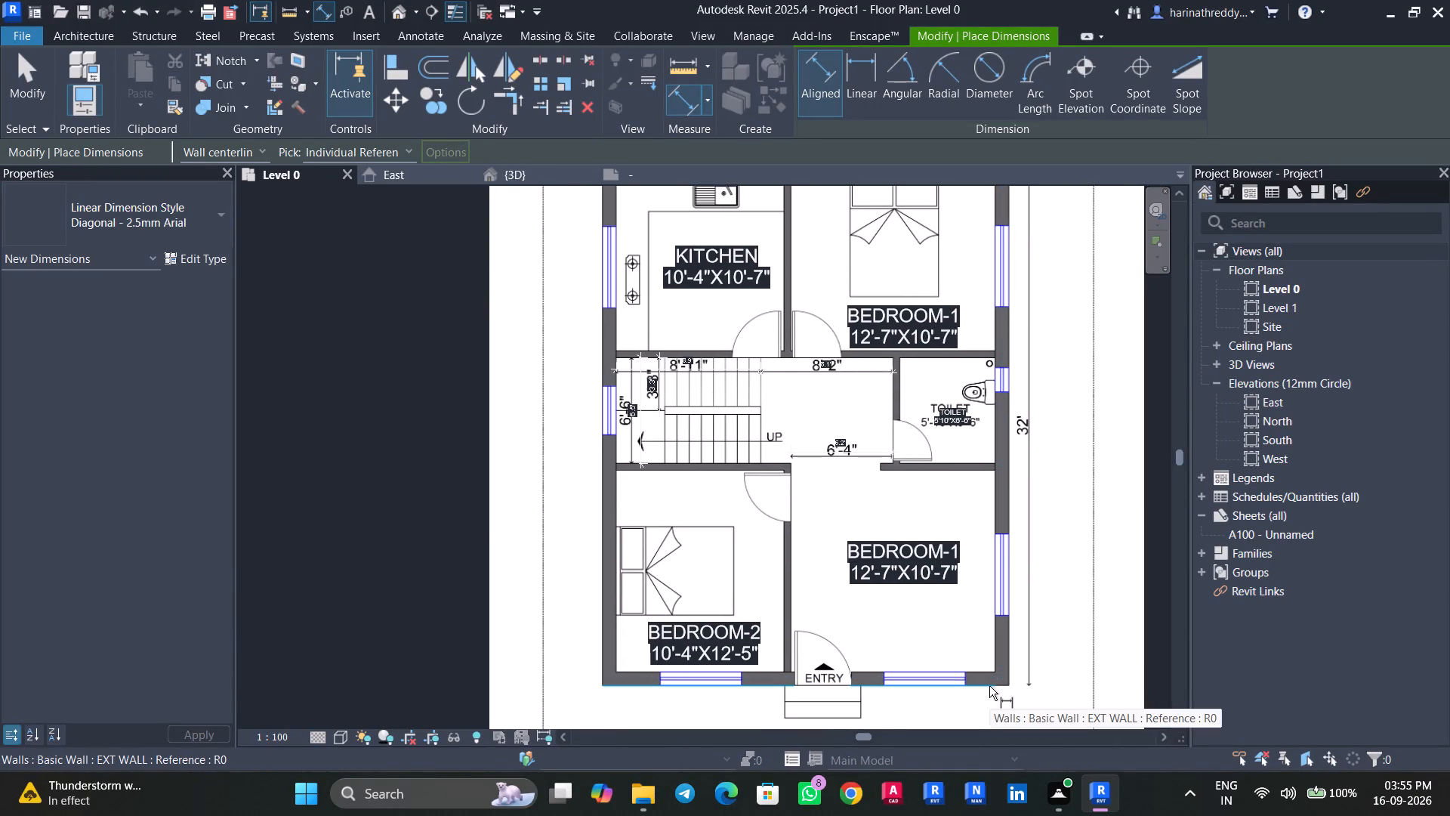
{"action": "left_click", "coordinate": [989, 686]}
{"action": "middle_click_drag", "start_coordinate": [983, 411], "coordinate": [968, 662]}
{"action": "key", "text": "Tab"}
{"action": "left_click", "coordinate": [958, 416]}
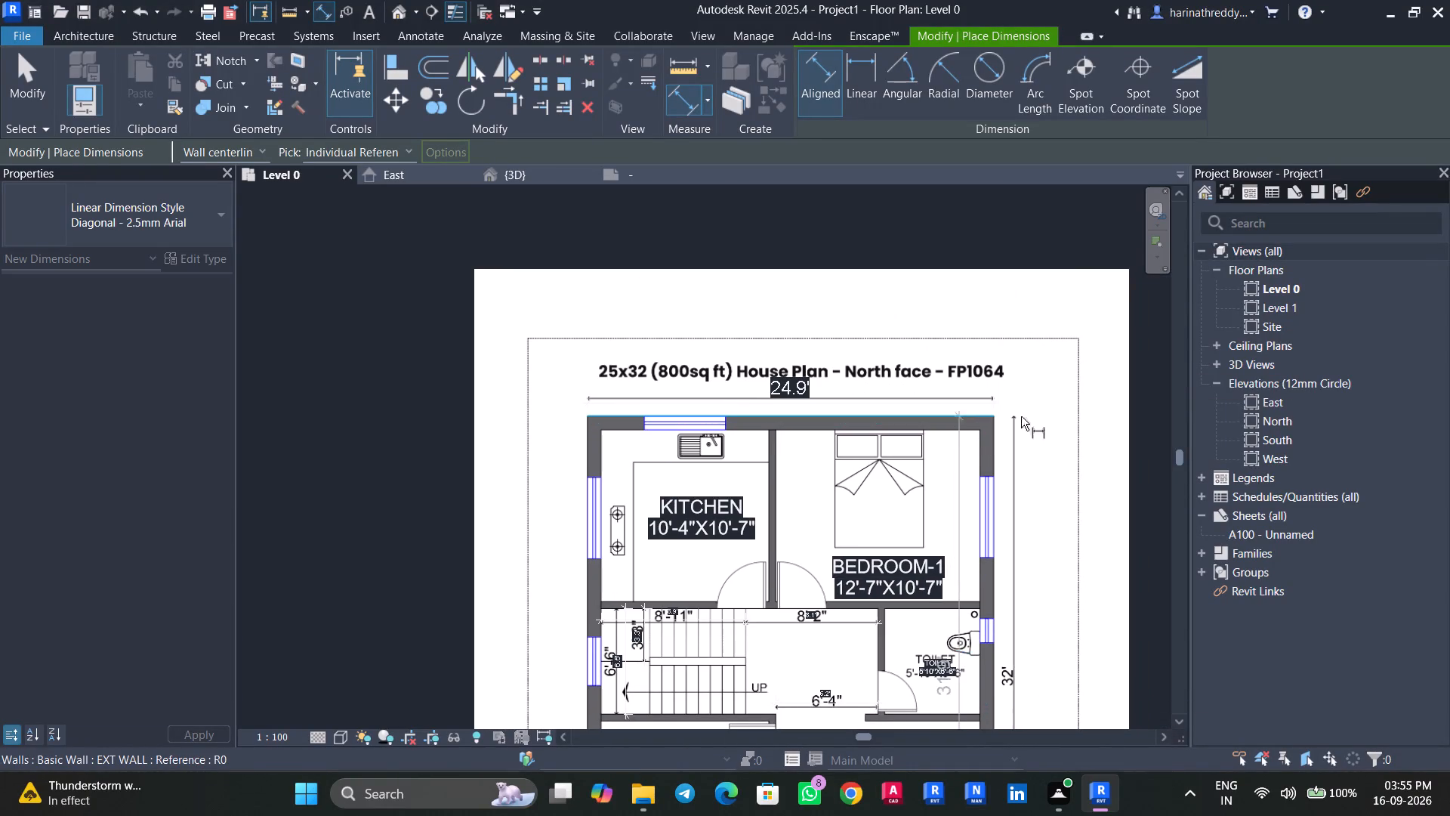
{"action": "left_click", "coordinate": [1062, 416]}
{"action": "key", "text": "Escape"}
{"action": "key", "text": "Escape"}
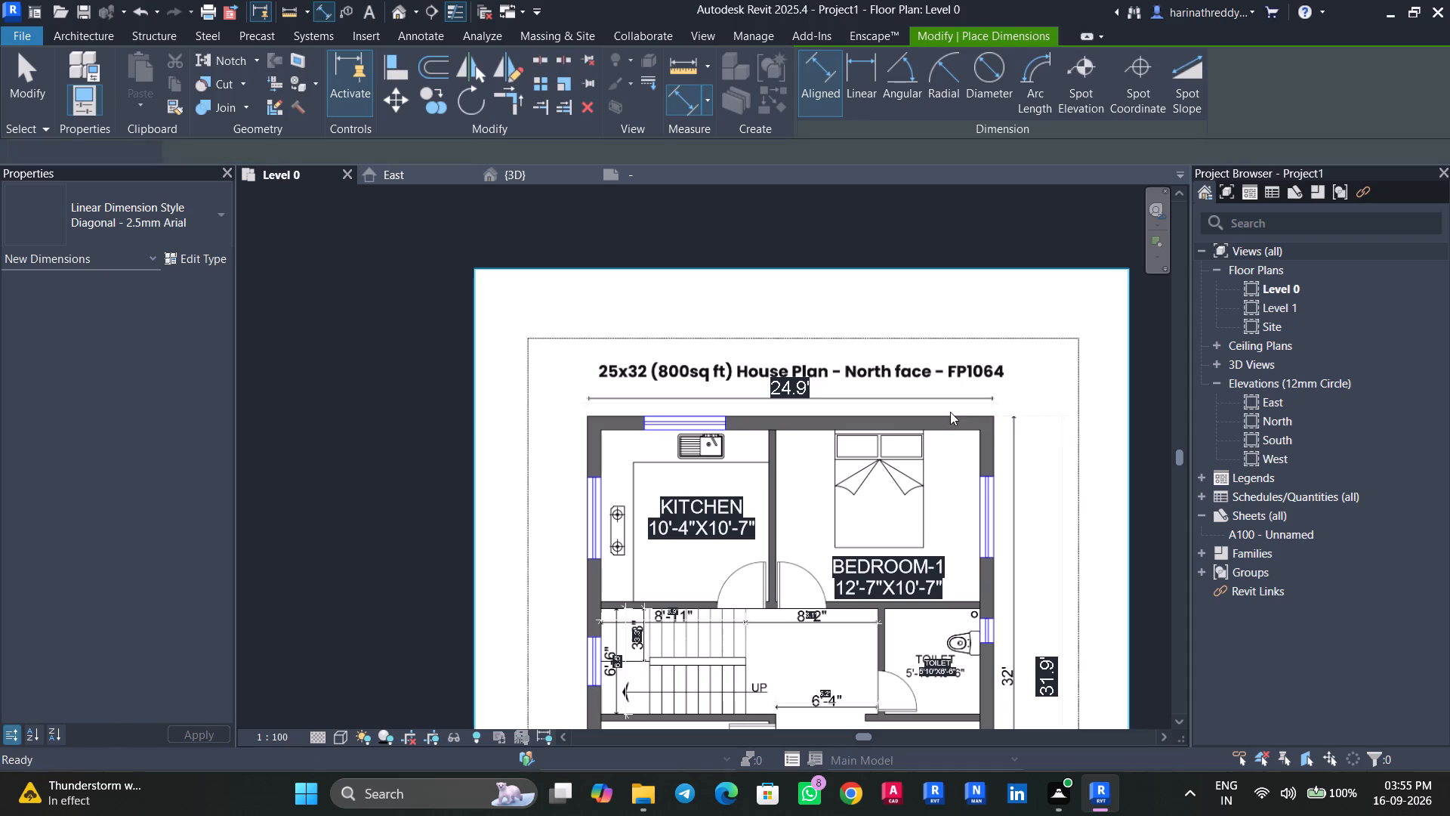
{"action": "key", "text": "Escape"}
{"action": "key", "text": "Escape"}
Set the overall depth dimension to 32' by shifting the exterior wall behind the kitchen and bedroom.
{"action": "key", "text": "Tab"}
{"action": "key", "text": "Tab"}
{"action": "left_click", "coordinate": [958, 425]}
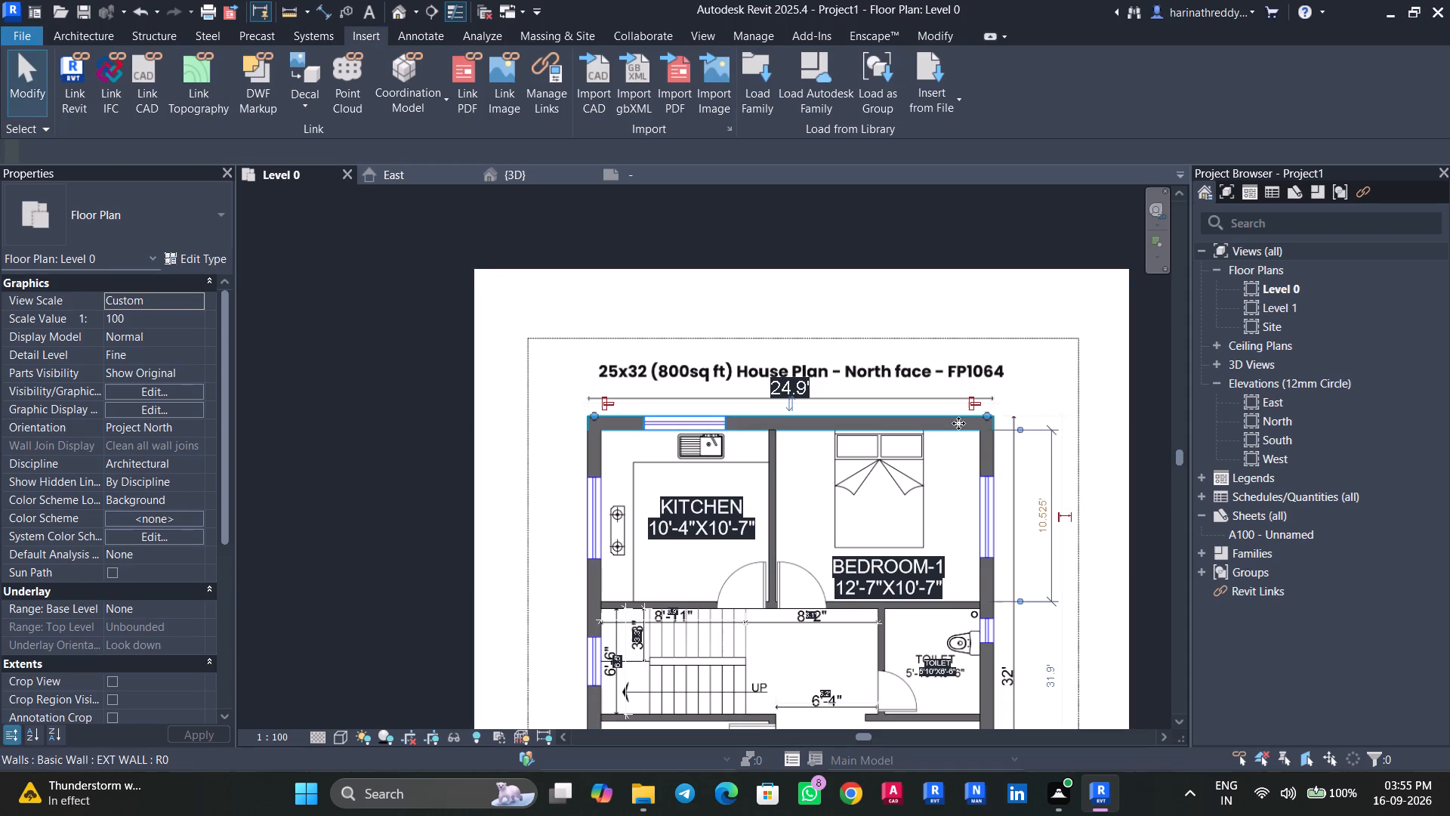
{"action": "middle_click_drag", "start_coordinate": [1012, 490], "coordinate": [1000, 368]}
{"action": "left_click", "coordinate": [1032, 559]}
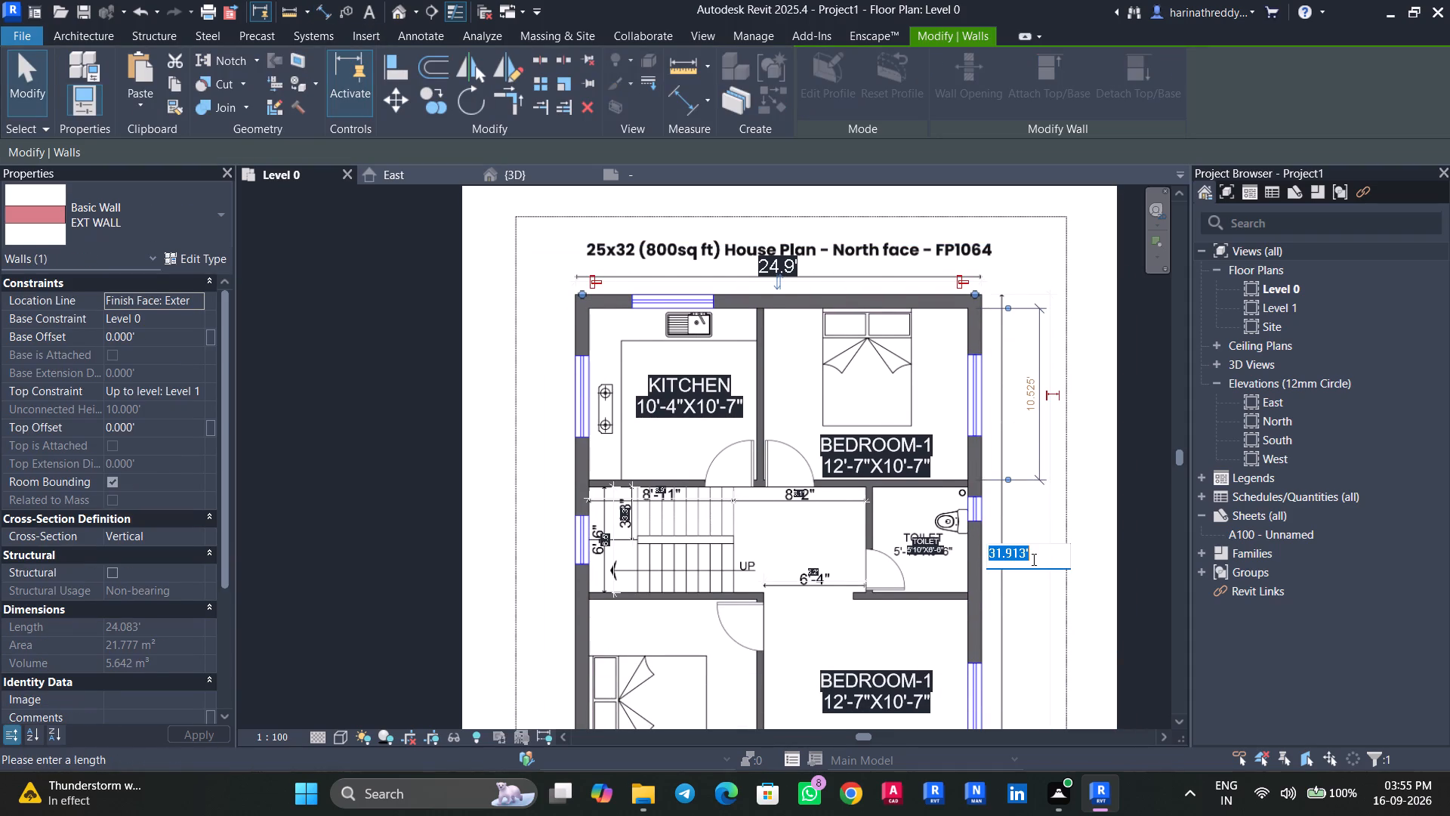
{"action": "type", "text": "32'"}
{"action": "key", "text": "Return"}
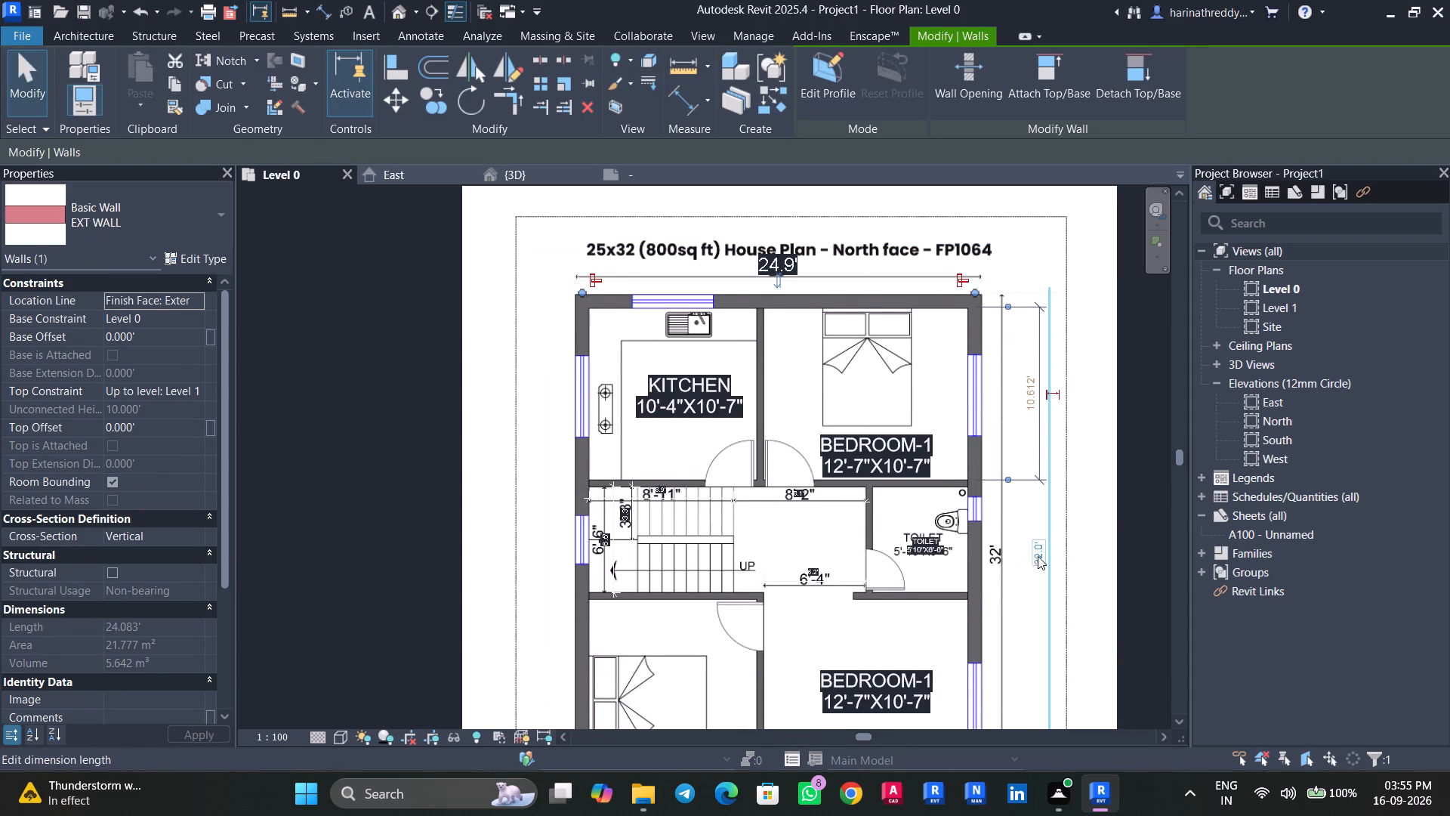
{"action": "key", "text": "Escape"}
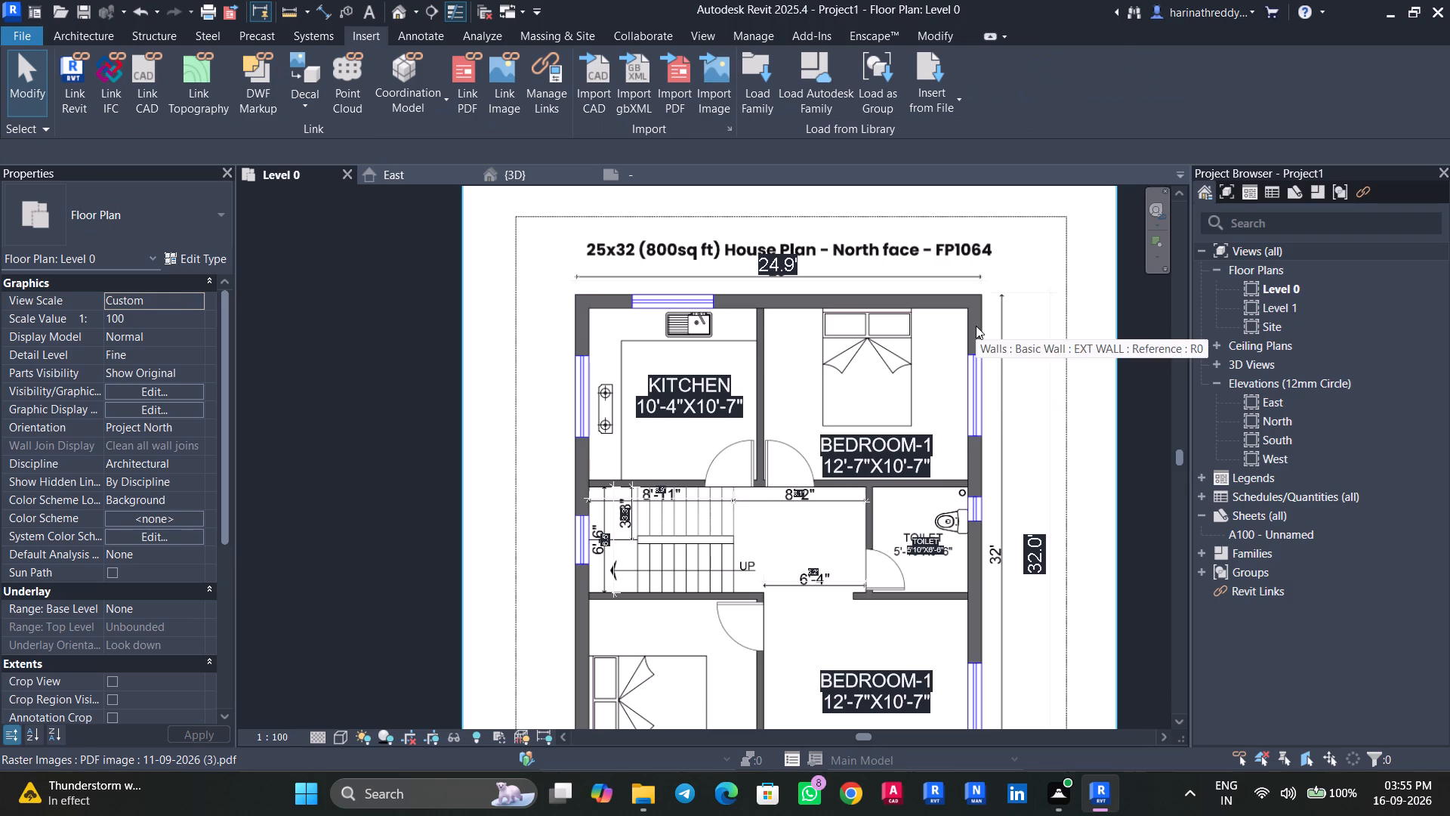
Set the overall width dimension to 25' by shifting the exterior wall on the toilet side.
{"action": "key", "text": "Tab"}
{"action": "key", "text": "Tab"}
{"action": "left_click", "coordinate": [976, 326]}
{"action": "left_click", "coordinate": [775, 270]}
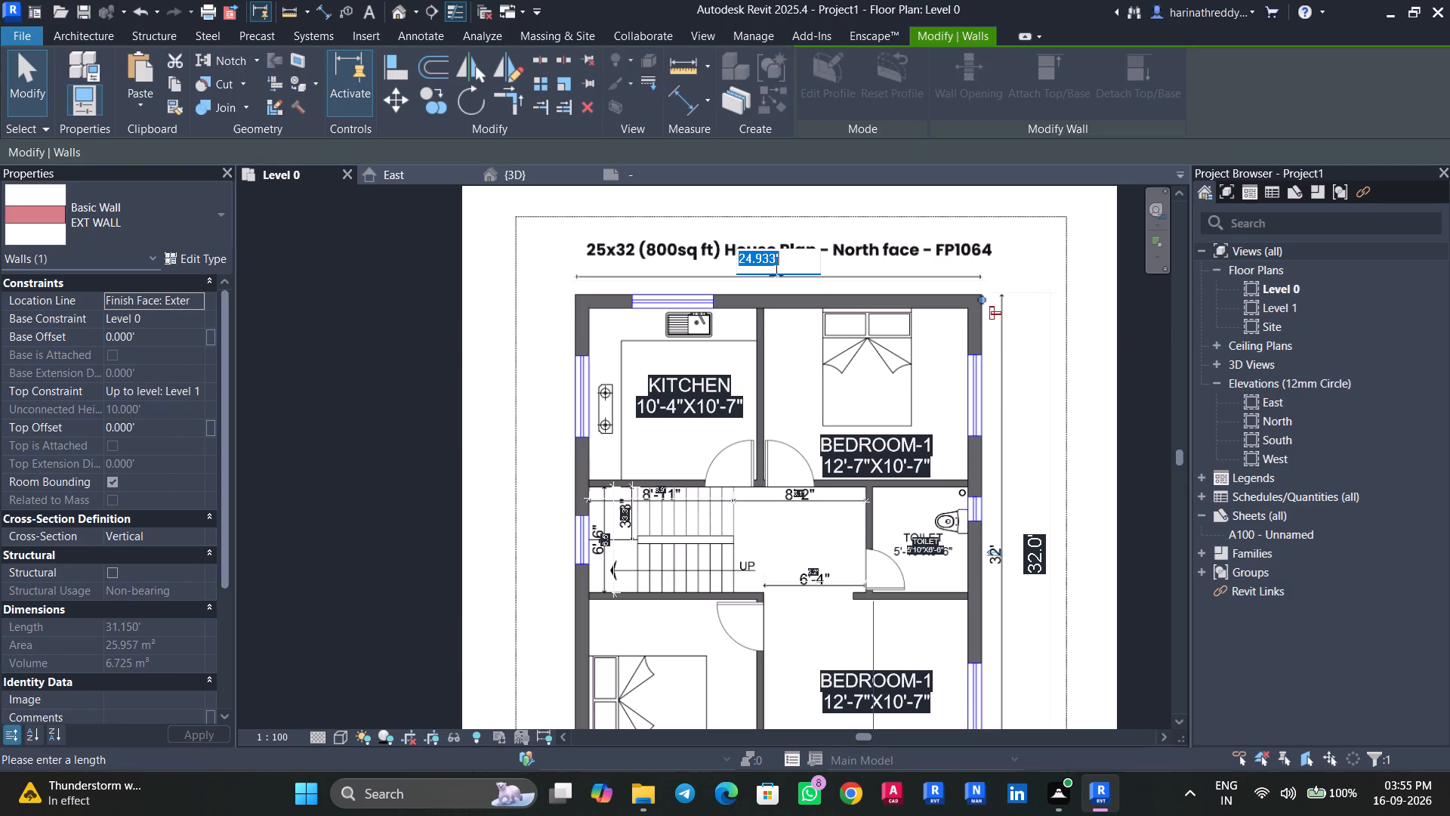
{"action": "type", "text": "25'"}
{"action": "key", "text": "Return"}
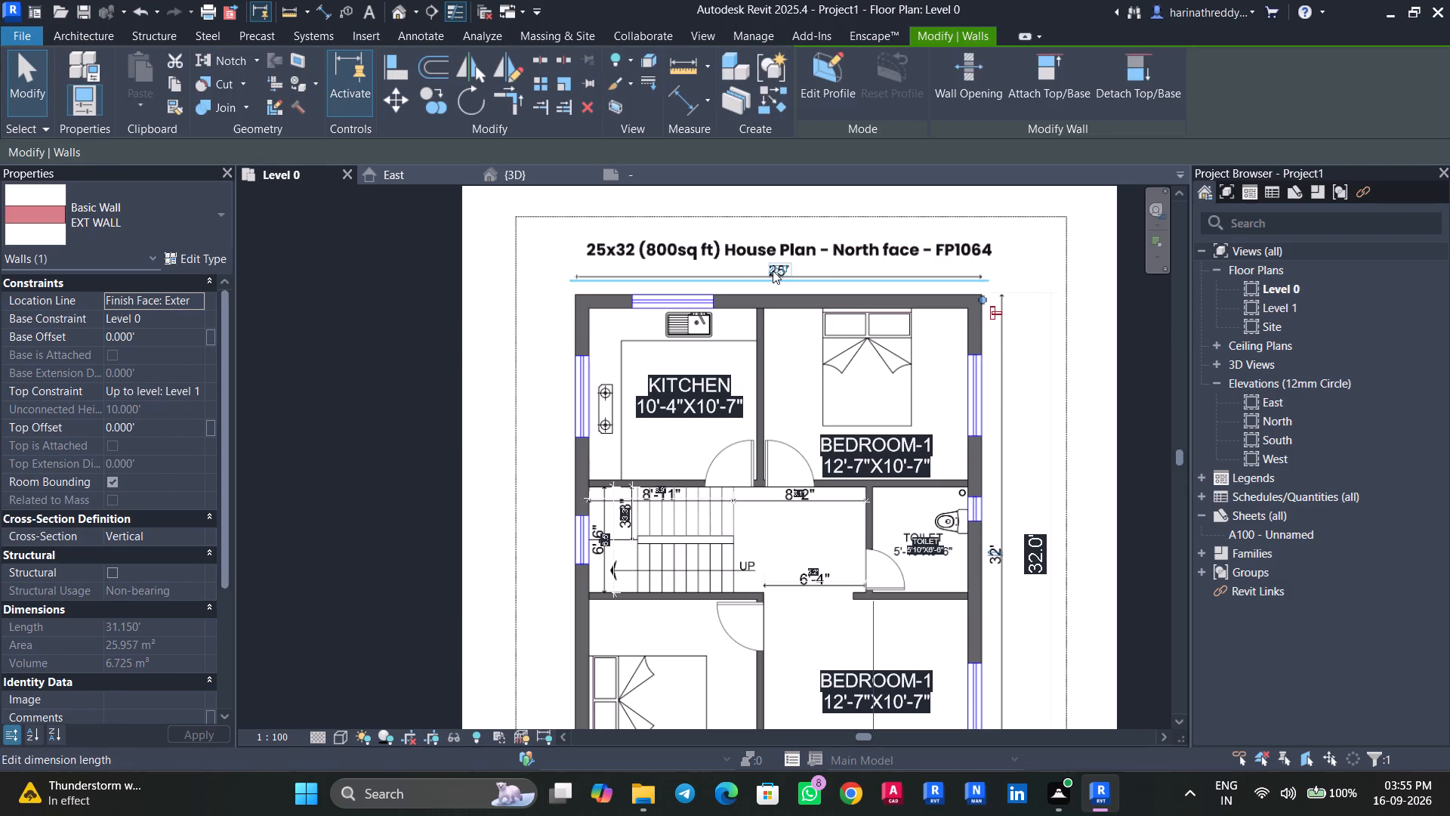
{"action": "key", "text": "Escape"}
{"action": "key", "text": "Escape"}
Set the passage dimension between the staircase and the toilet to 8.2' by shifting the toilet's interior wall.
{"action": "middle_click_drag", "start_coordinate": [1044, 420], "coordinate": [1031, 329]}
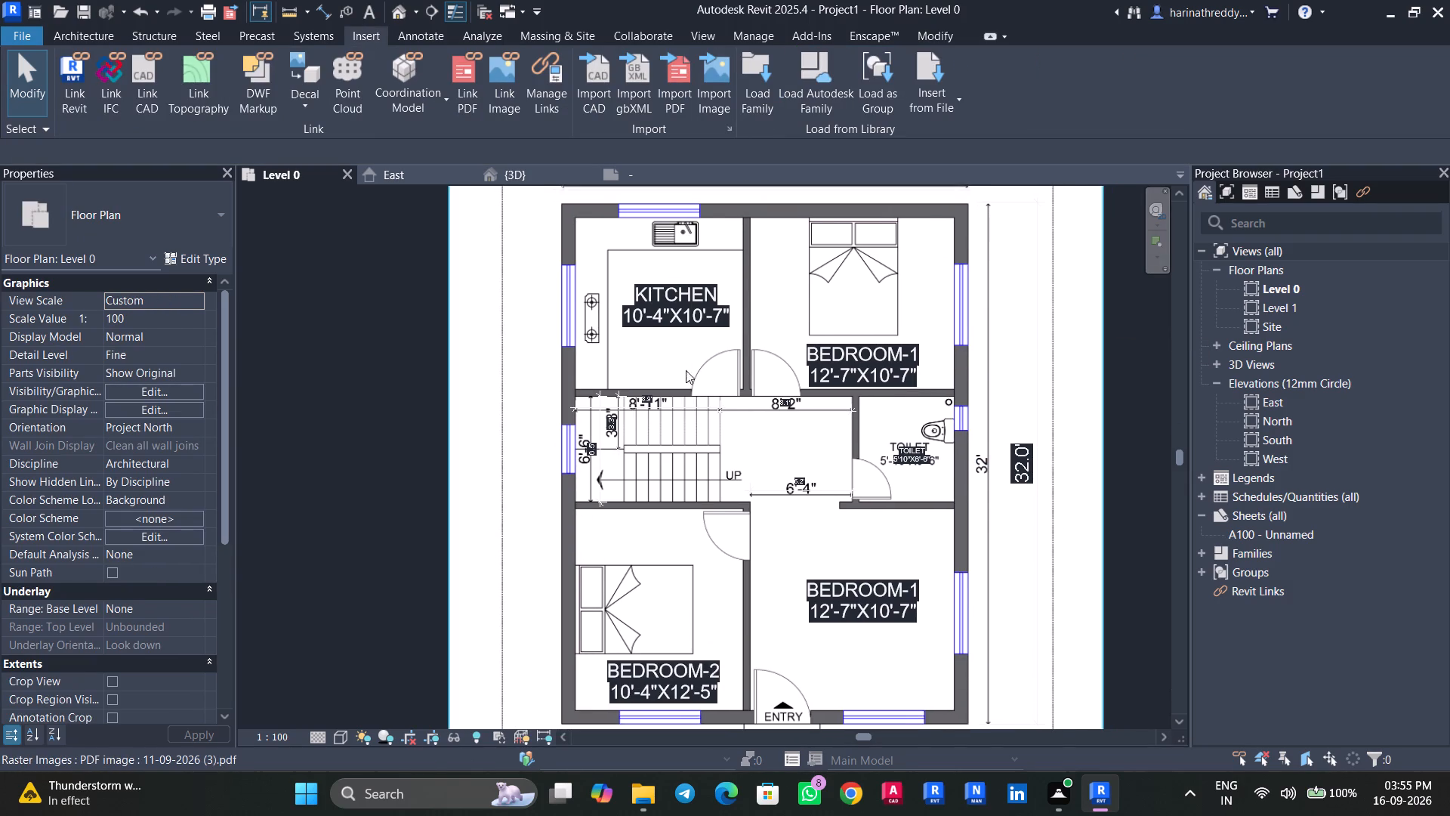
{"action": "scroll", "coordinate": [682, 429], "scroll_direction": "up", "scroll_amount": 5}
{"action": "scroll", "coordinate": [682, 429], "scroll_direction": "down", "scroll_amount": 1}
{"action": "key", "text": "Tab"}
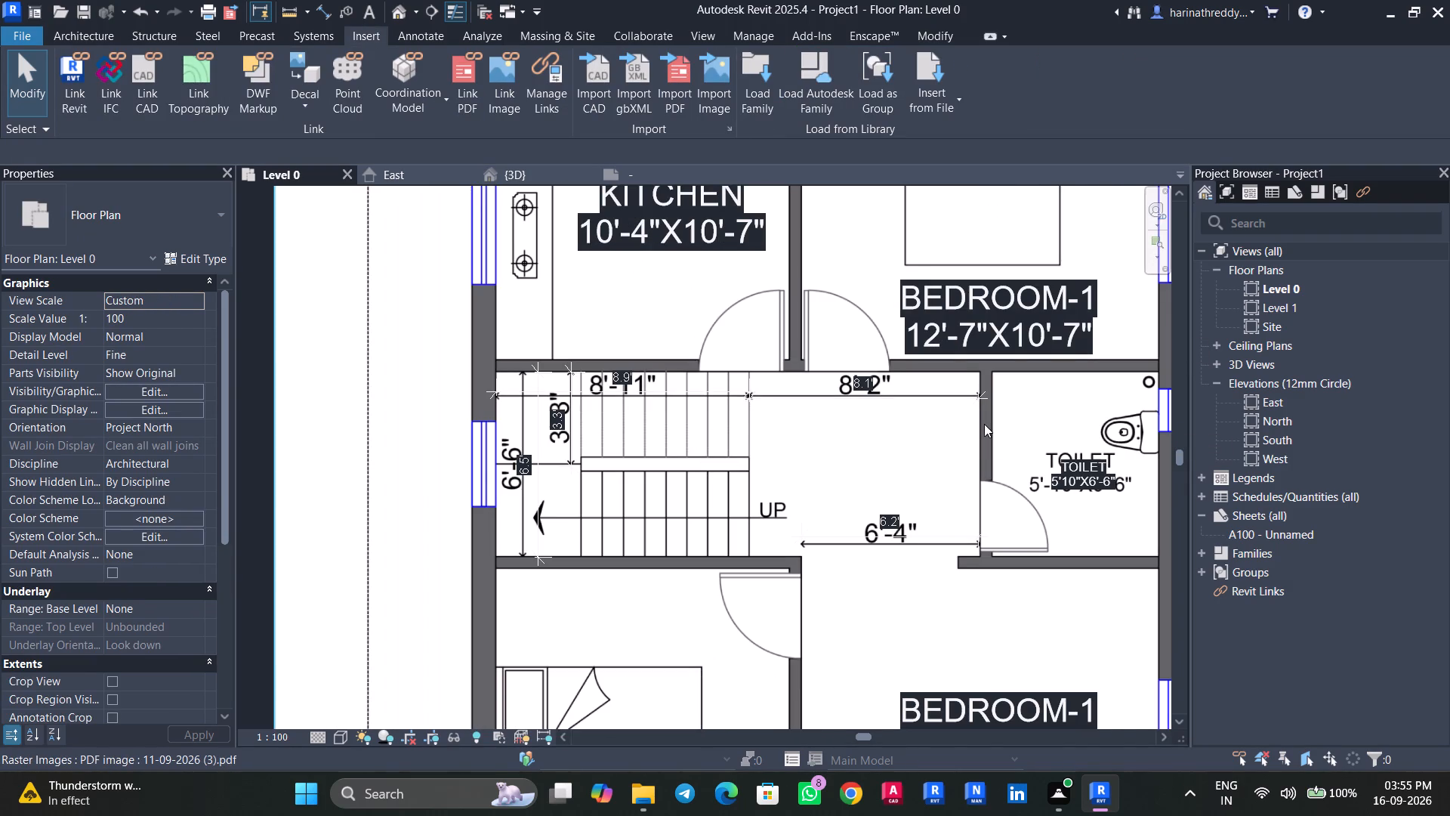
{"action": "key", "text": "Tab"}
{"action": "key", "text": "Tab"}
{"action": "left_click", "coordinate": [984, 424]}
{"action": "left_click", "coordinate": [858, 388]}
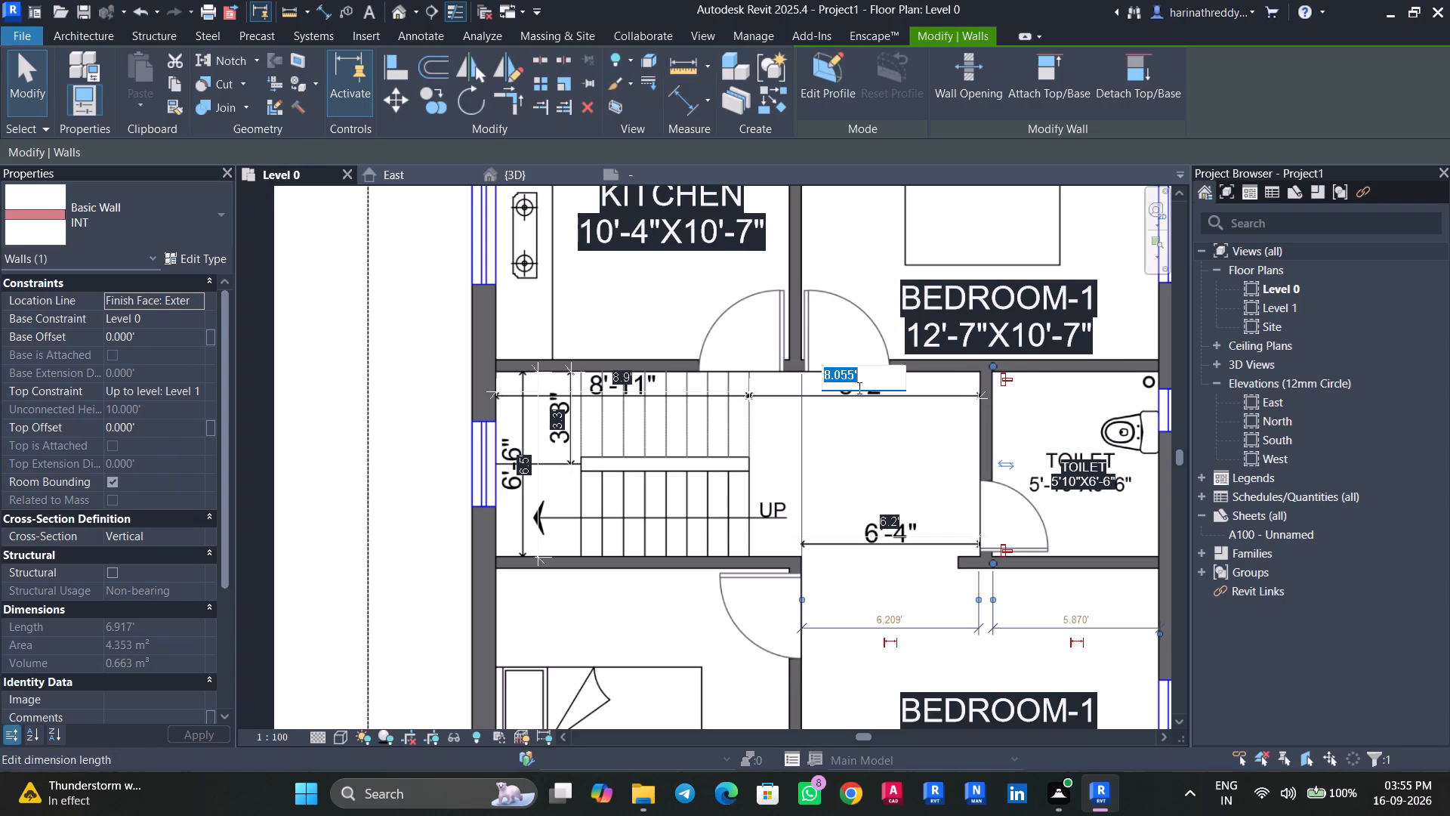
{"action": "type", "text": "8.2'"}
{"action": "key", "text": "Return"}
{"action": "key", "text": "Escape"}
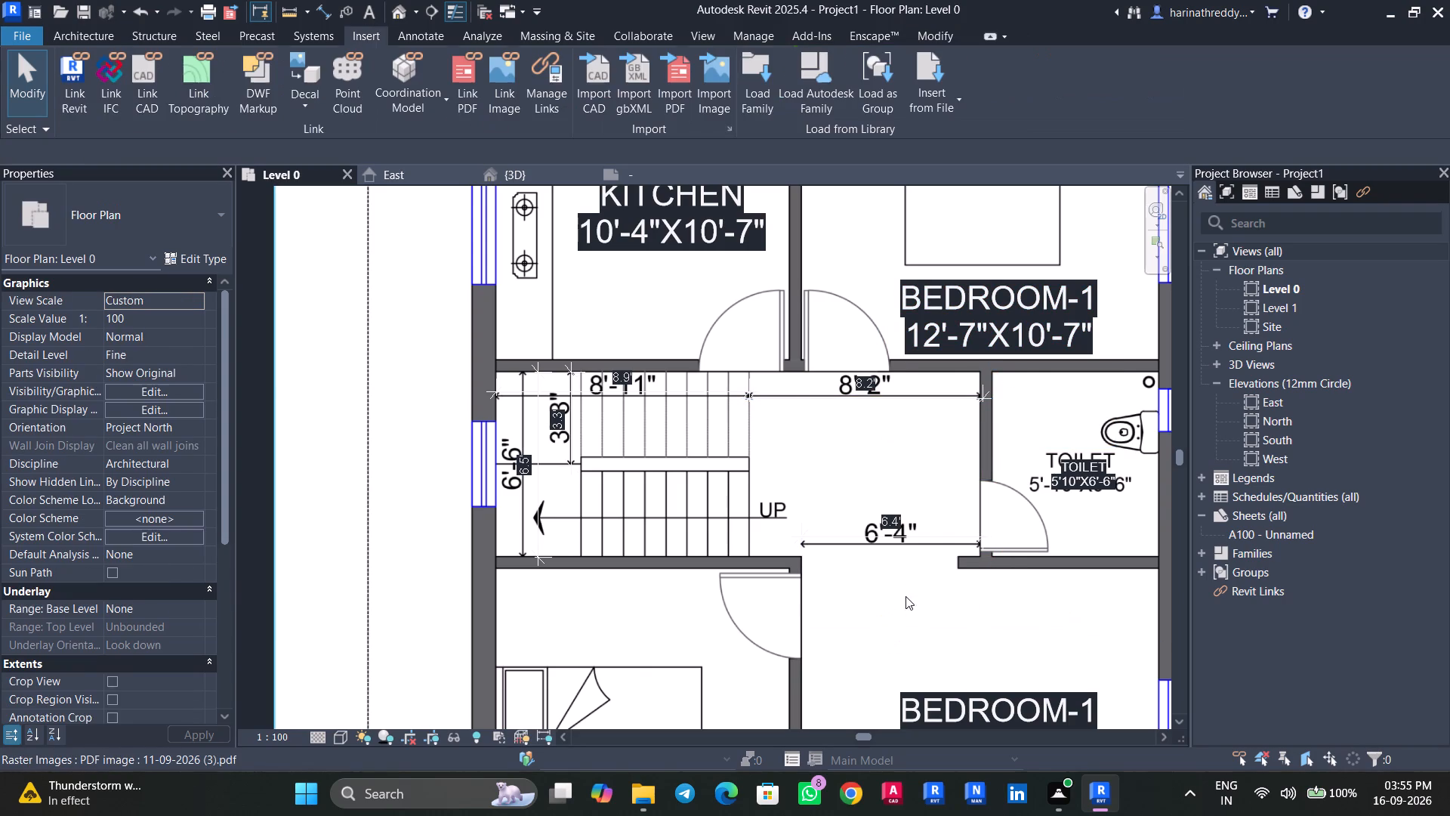
Open the staircase for editing.
{"action": "scroll", "coordinate": [921, 616], "scroll_direction": "down", "scroll_amount": 1}
{"action": "scroll", "coordinate": [616, 438], "scroll_direction": "up", "scroll_amount": 2}
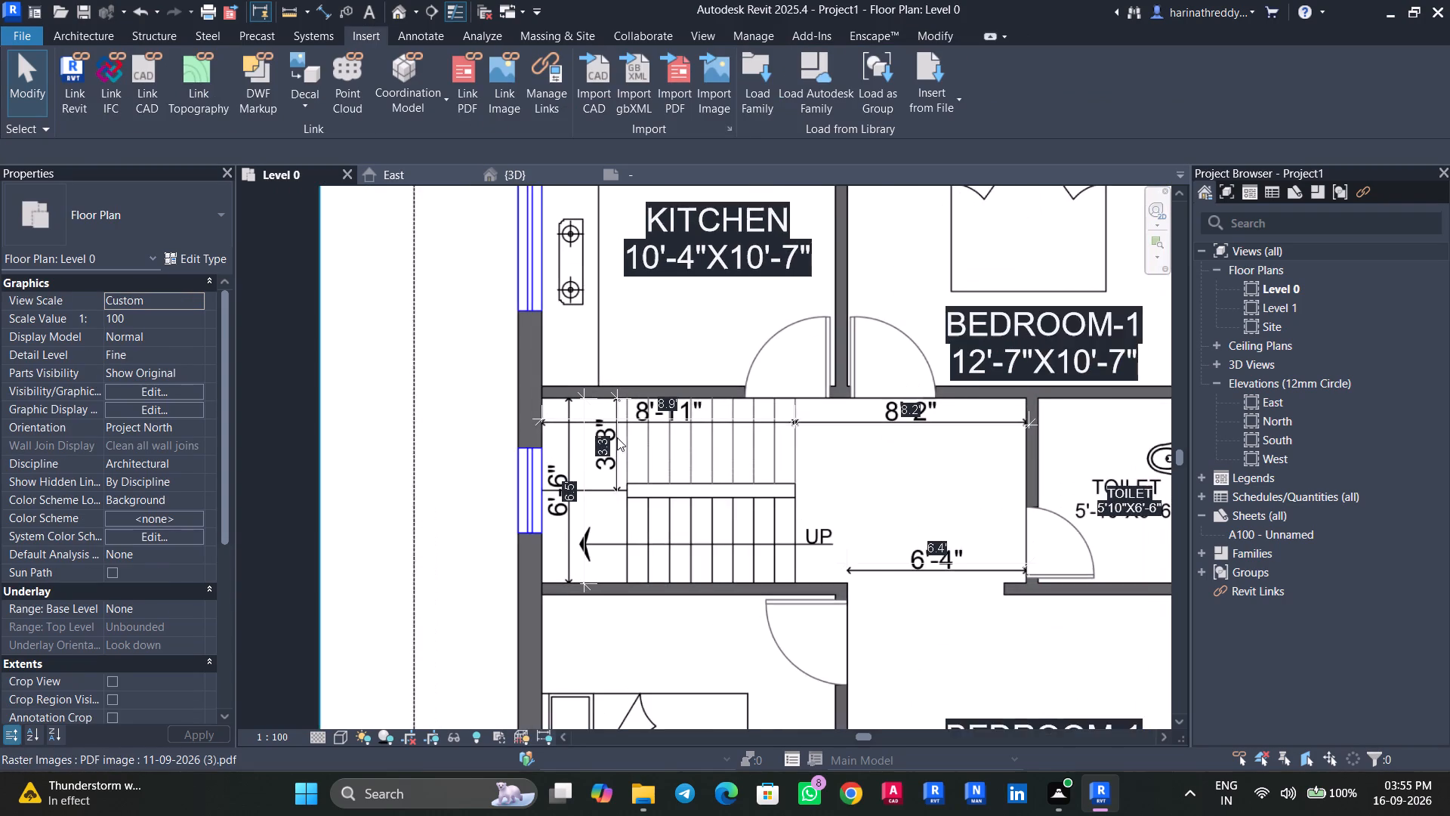
{"action": "key", "text": "Tab"}
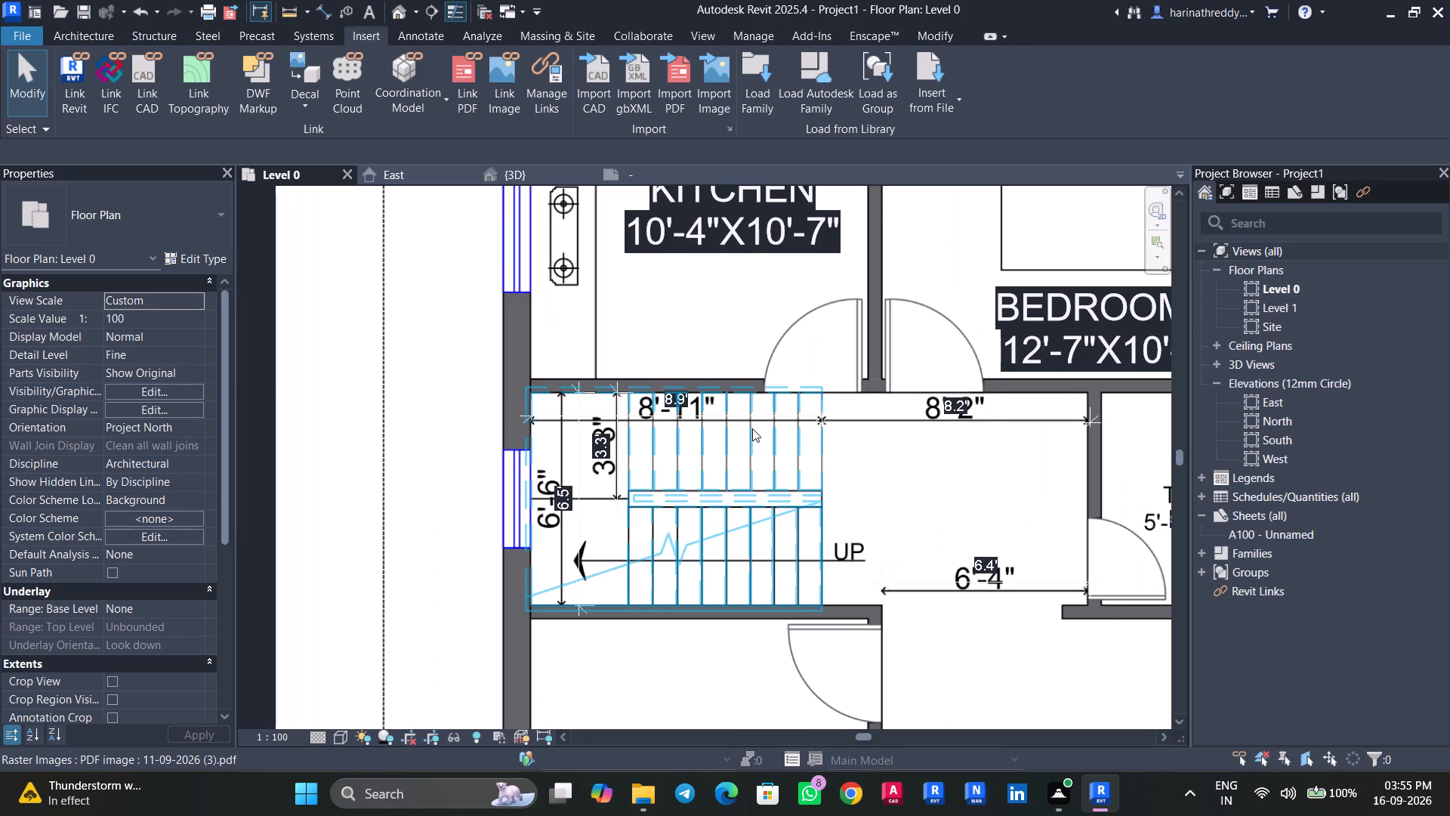
{"action": "left_click", "coordinate": [752, 428]}
{"action": "left_click", "coordinate": [810, 95]}
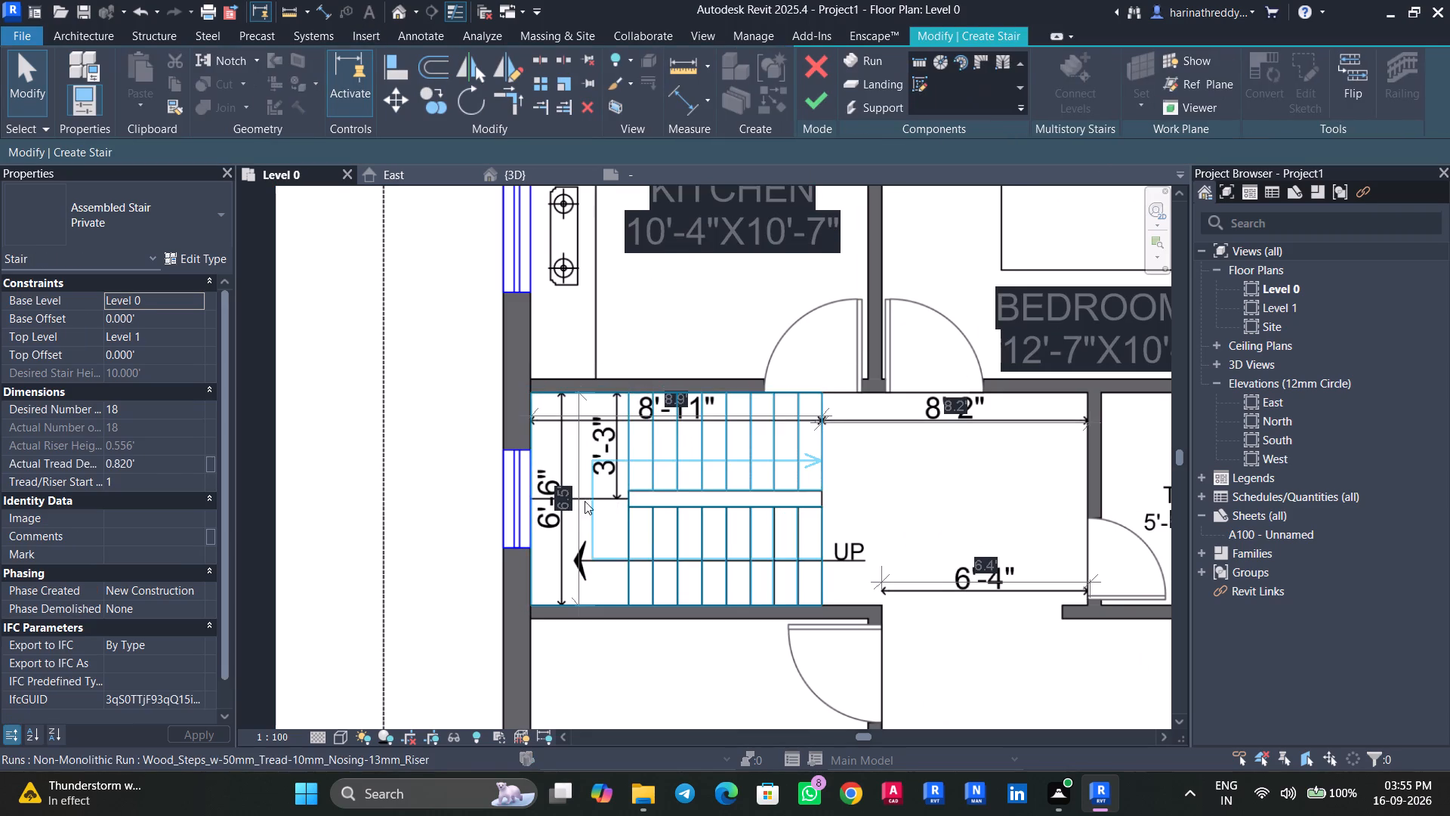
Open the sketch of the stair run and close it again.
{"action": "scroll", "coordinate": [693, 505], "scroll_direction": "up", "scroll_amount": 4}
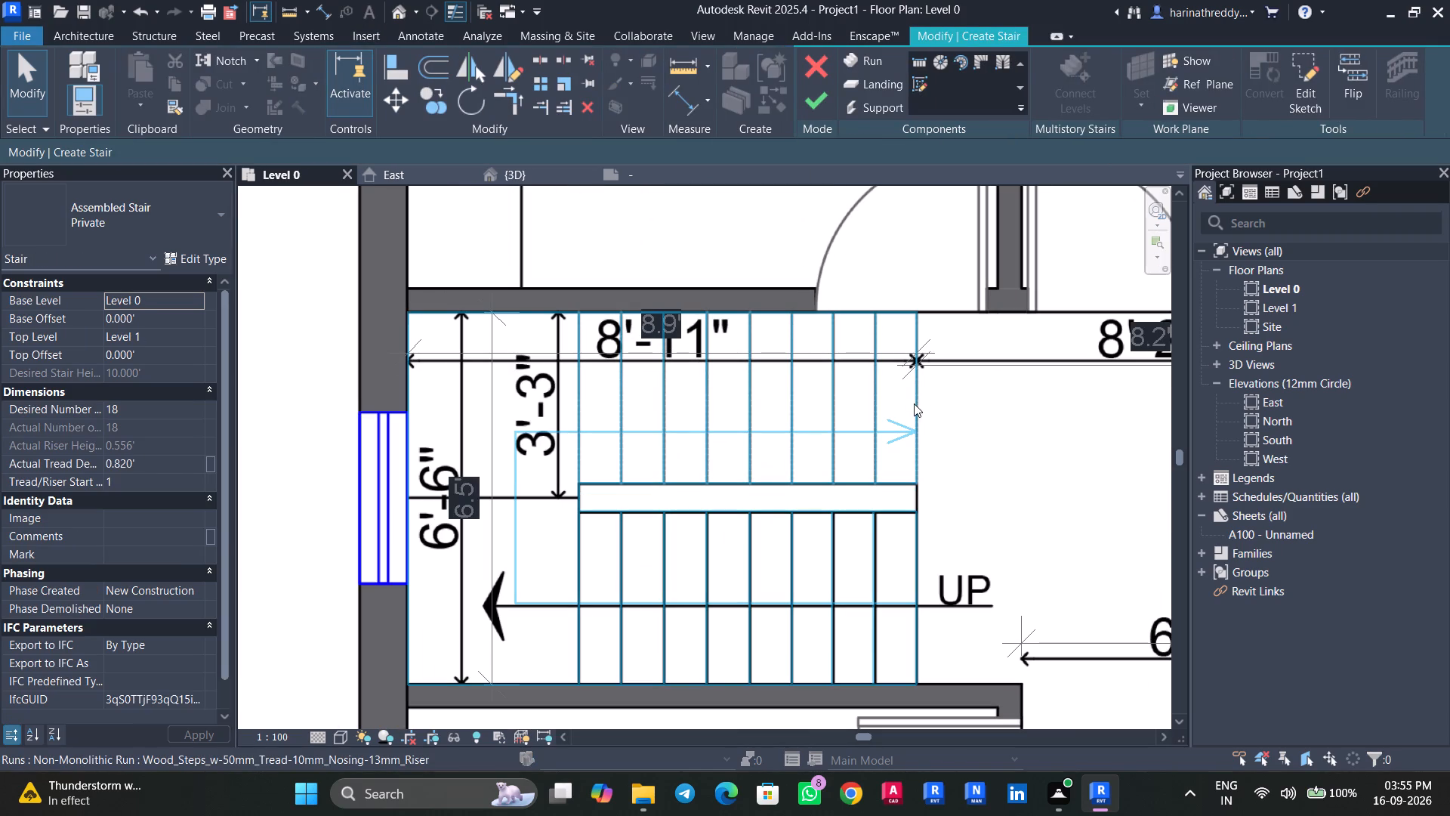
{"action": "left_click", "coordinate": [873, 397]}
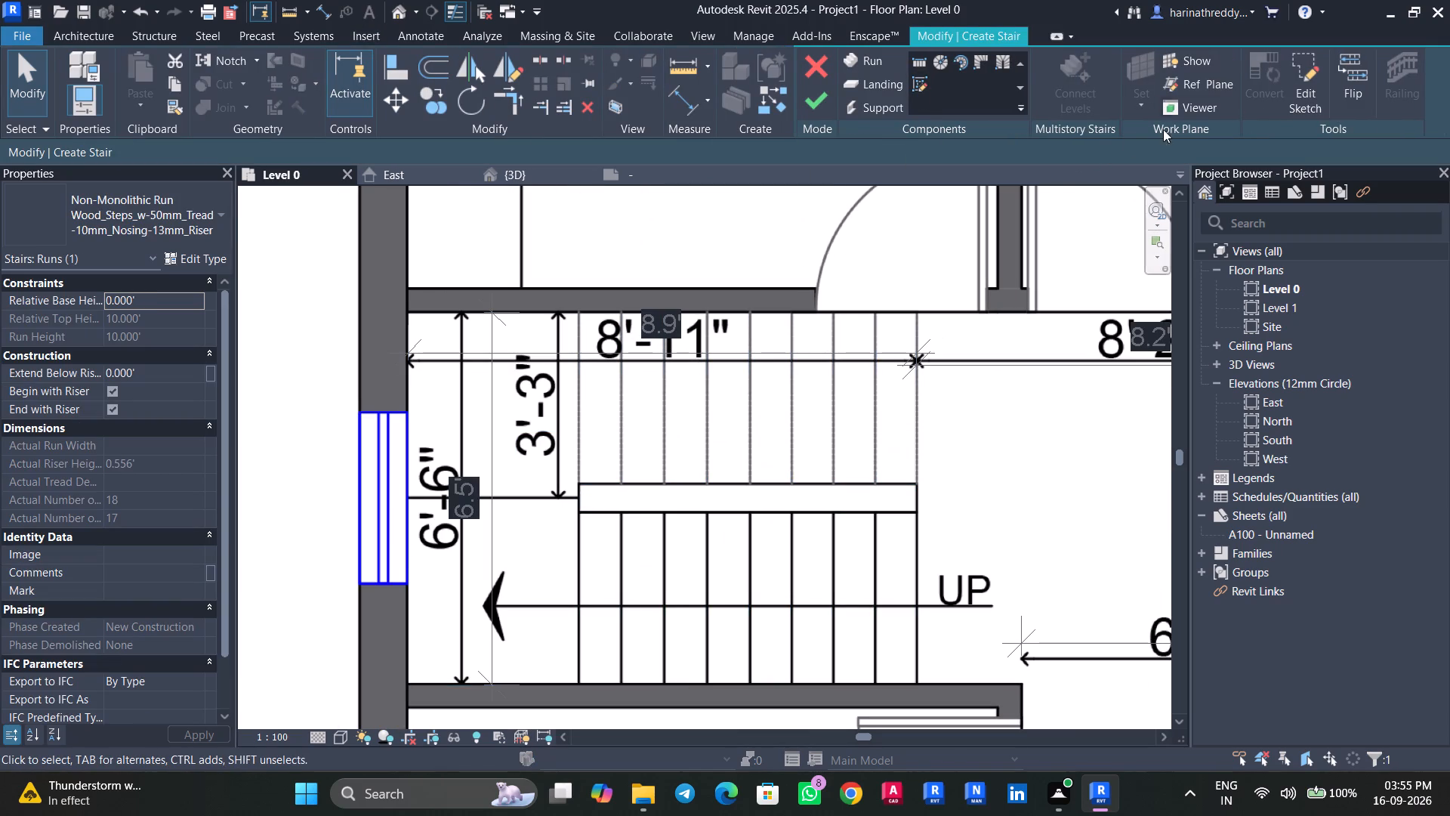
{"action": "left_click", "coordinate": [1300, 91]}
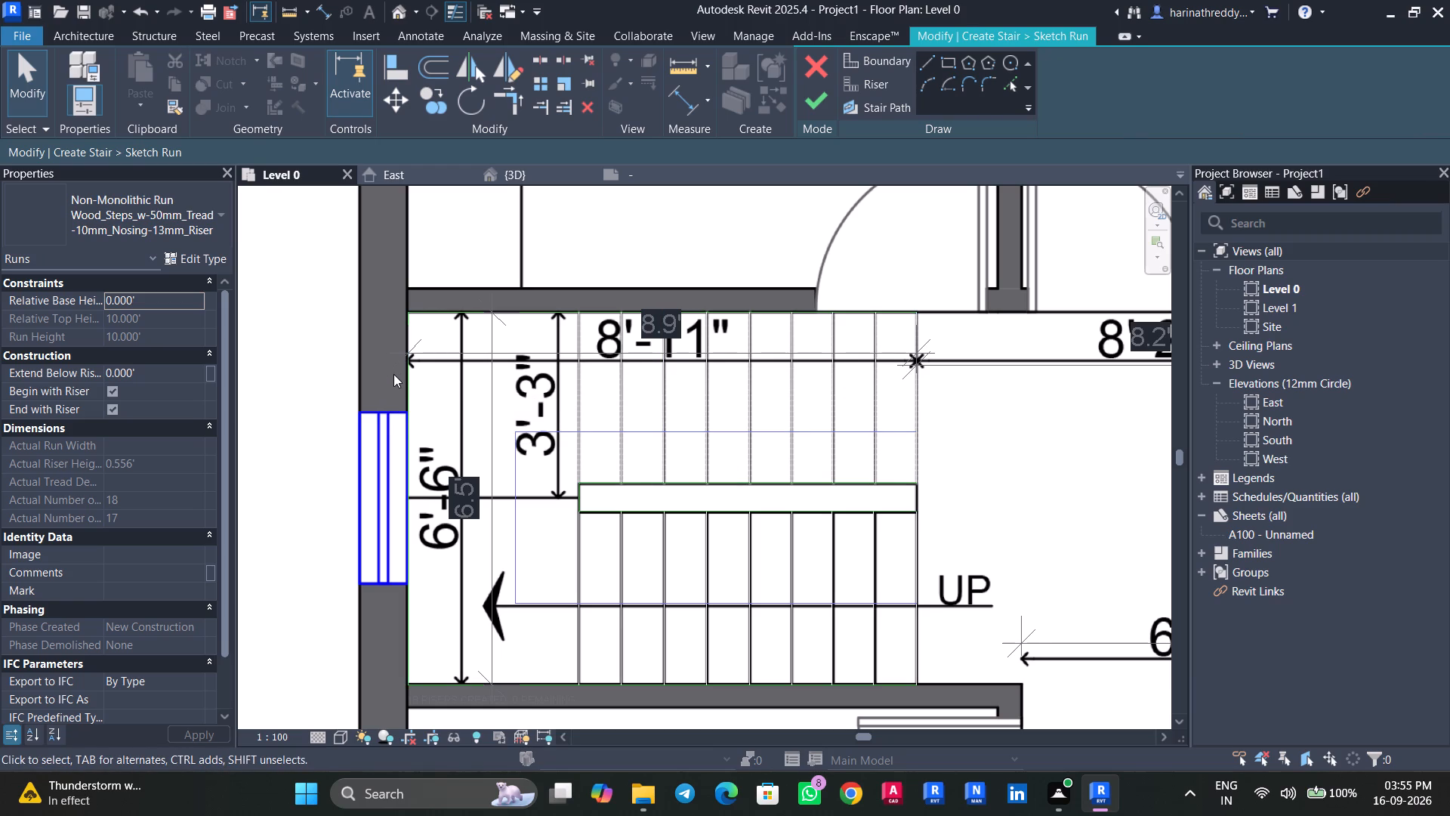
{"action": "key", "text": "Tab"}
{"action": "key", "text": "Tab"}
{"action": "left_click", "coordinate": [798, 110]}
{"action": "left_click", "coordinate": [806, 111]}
Finish the staircase edit and return to the Level 0 plan.
{"action": "key", "text": "Tab"}
{"action": "left_click", "coordinate": [385, 359]}
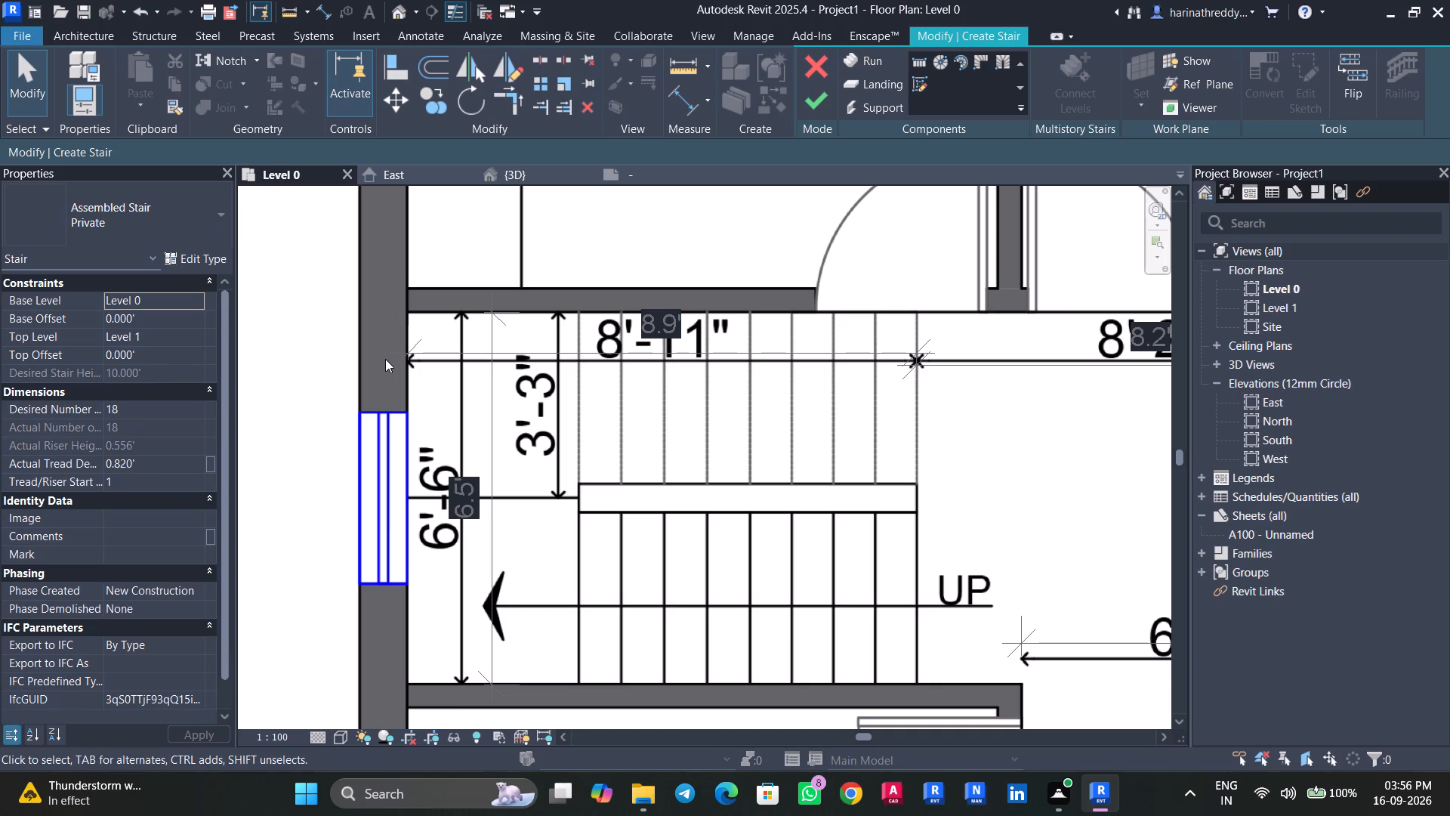
{"action": "key", "text": "Tab"}
{"action": "key", "text": "Tab"}
{"action": "key", "text": "Tab"}
{"action": "key", "text": "Escape"}
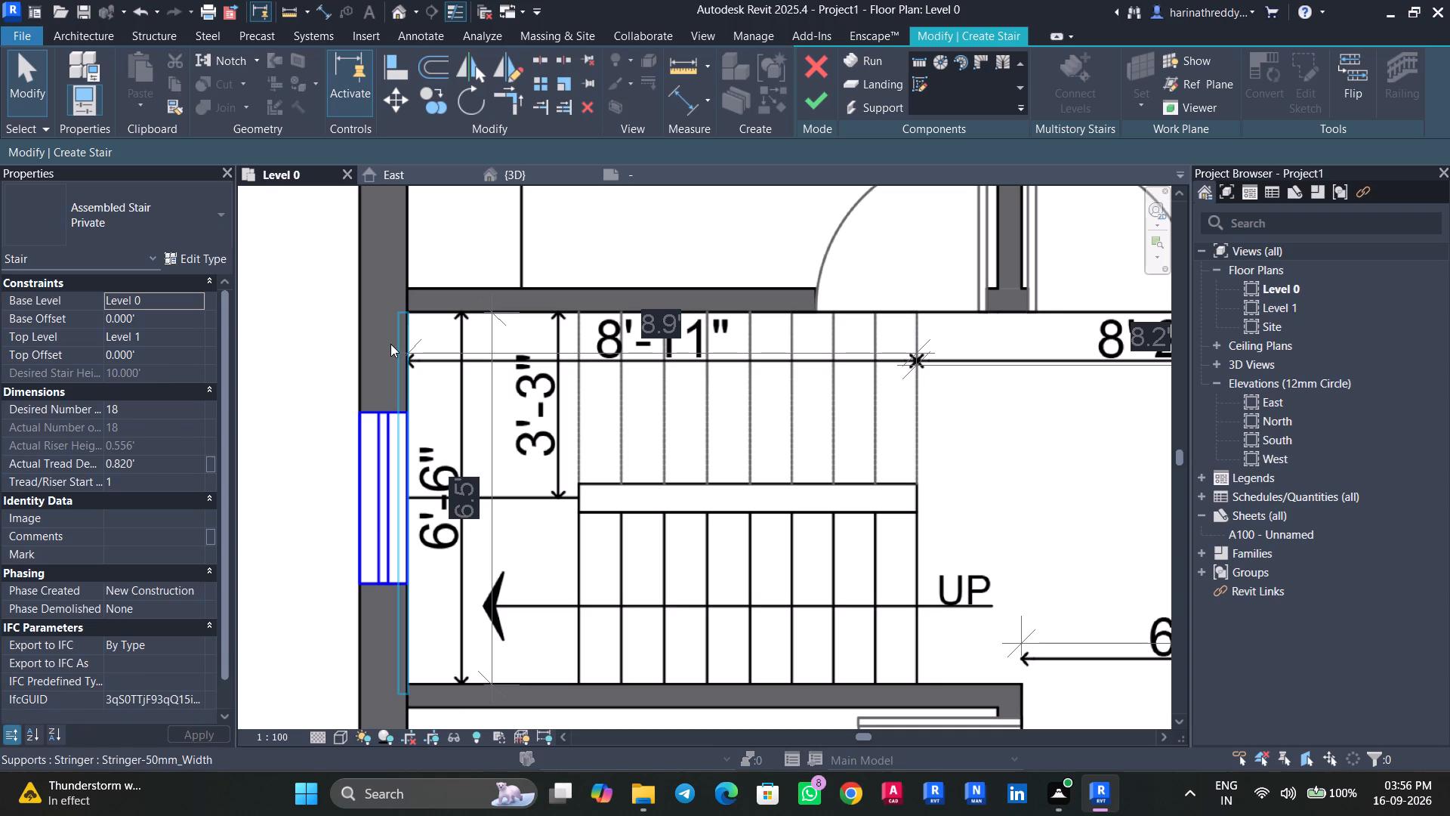
{"action": "key", "text": "Tab"}
{"action": "key", "text": "Tab"}
{"action": "key", "text": "Tab"}
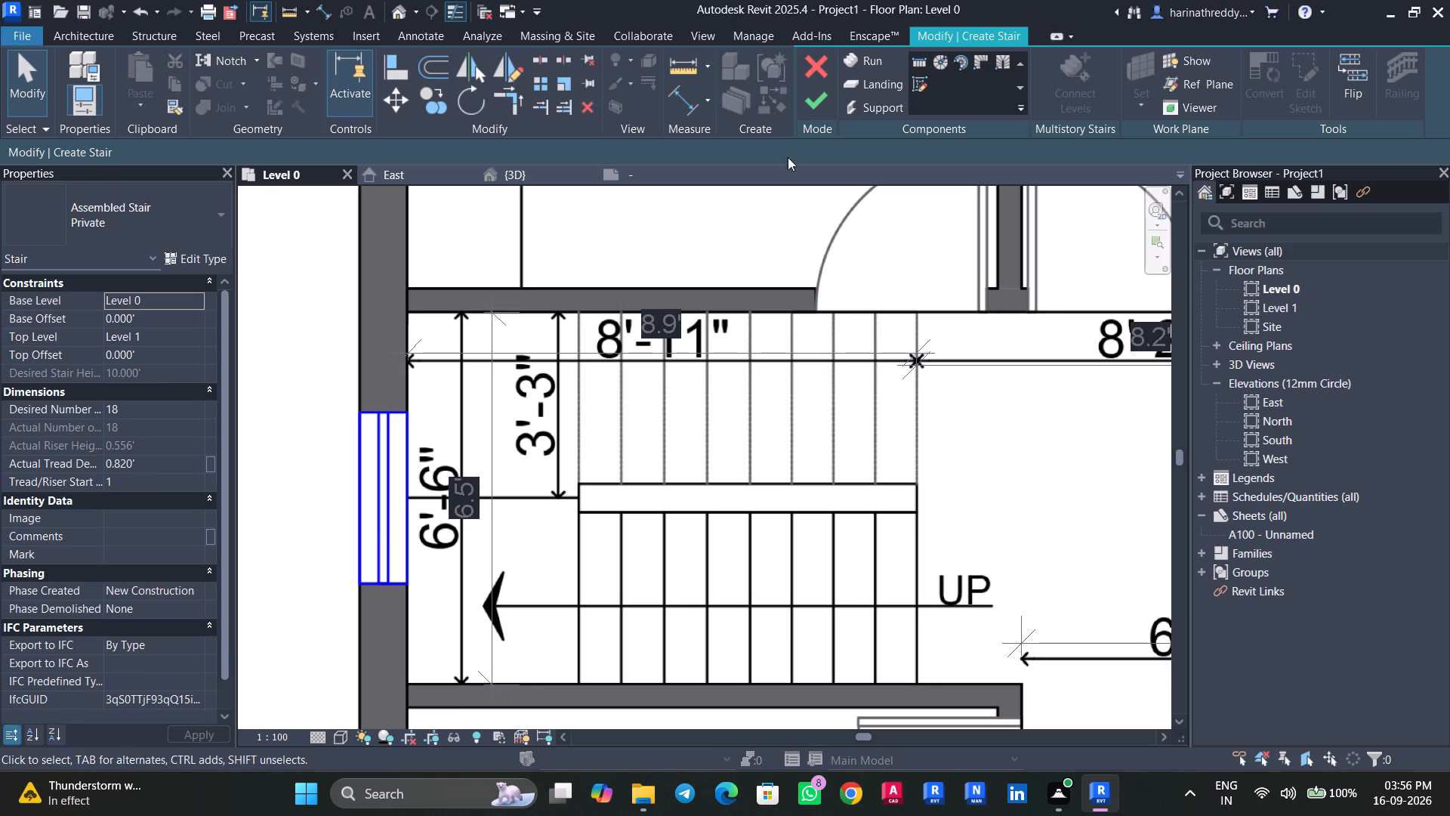
{"action": "left_click", "coordinate": [823, 82]}
{"action": "left_click", "coordinate": [870, 418]}
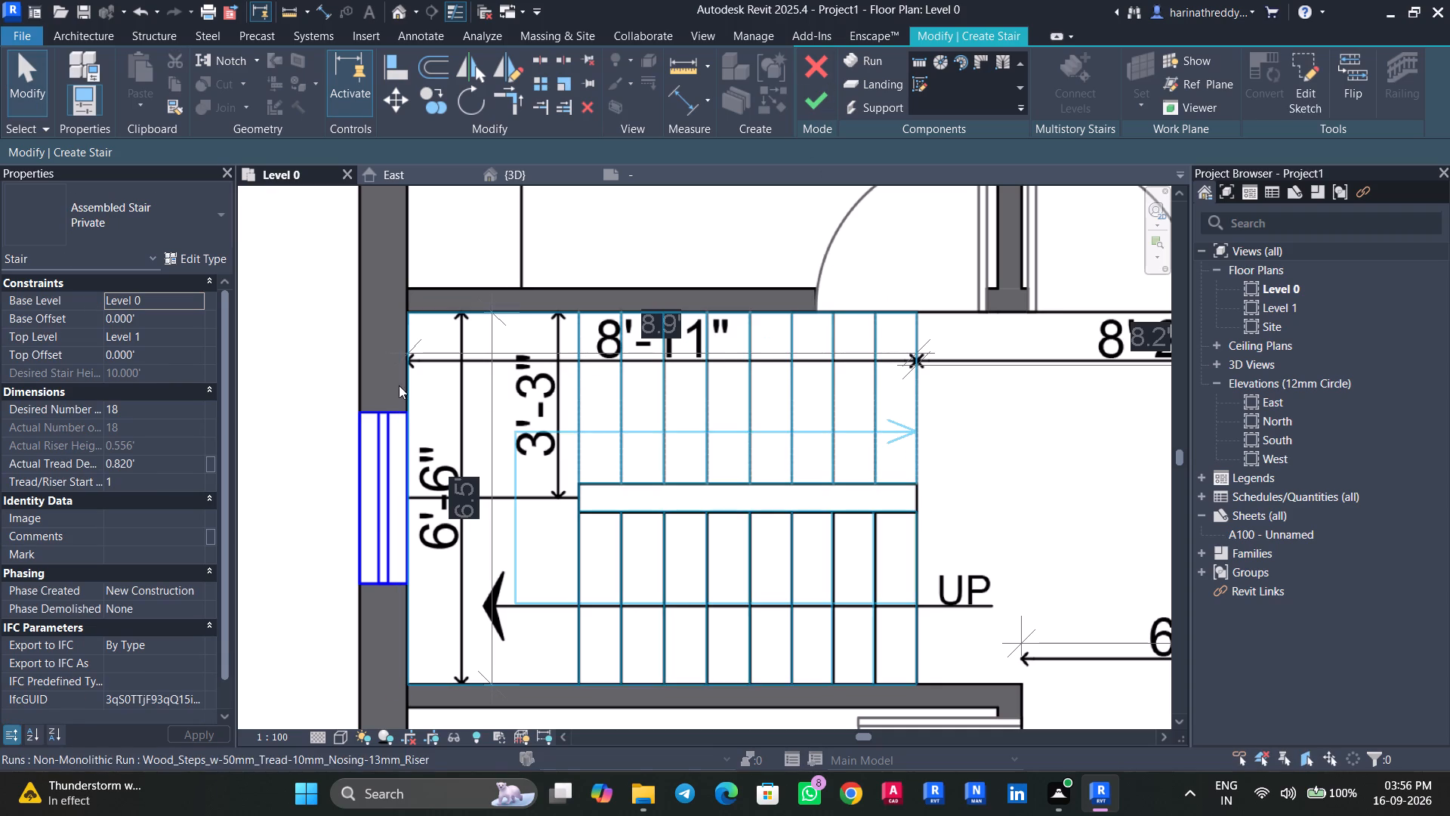
{"action": "left_click", "coordinate": [808, 112]}
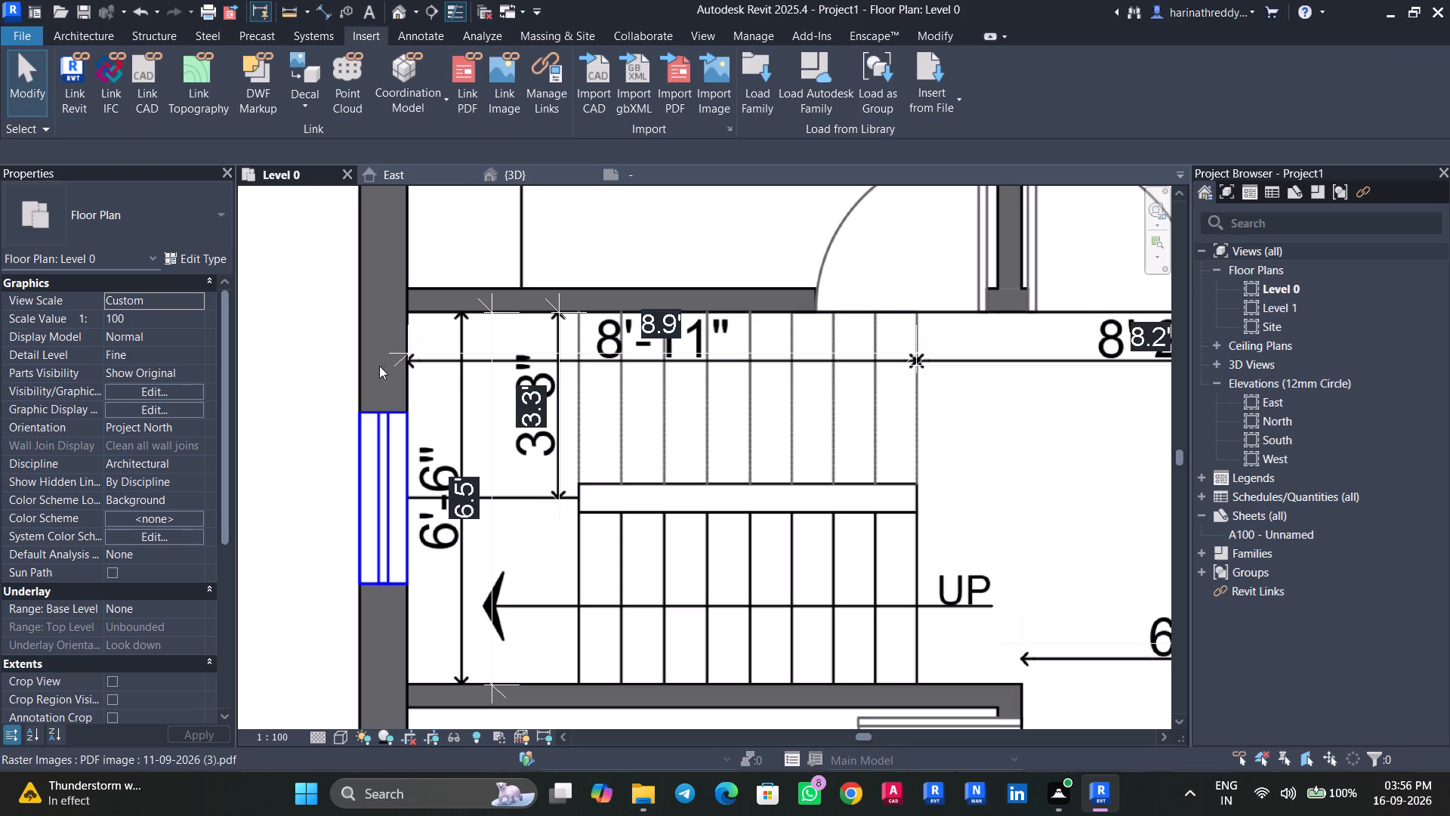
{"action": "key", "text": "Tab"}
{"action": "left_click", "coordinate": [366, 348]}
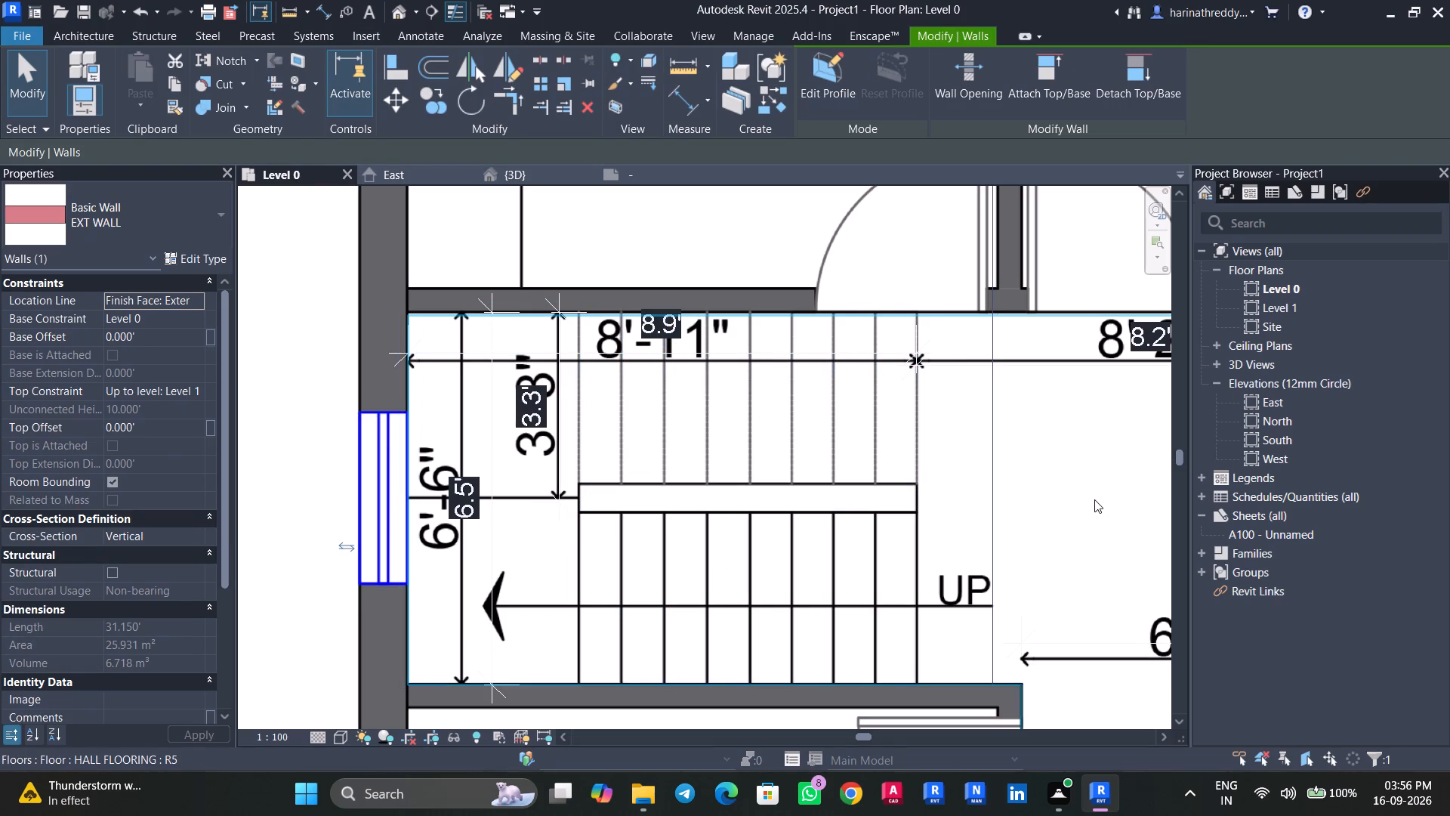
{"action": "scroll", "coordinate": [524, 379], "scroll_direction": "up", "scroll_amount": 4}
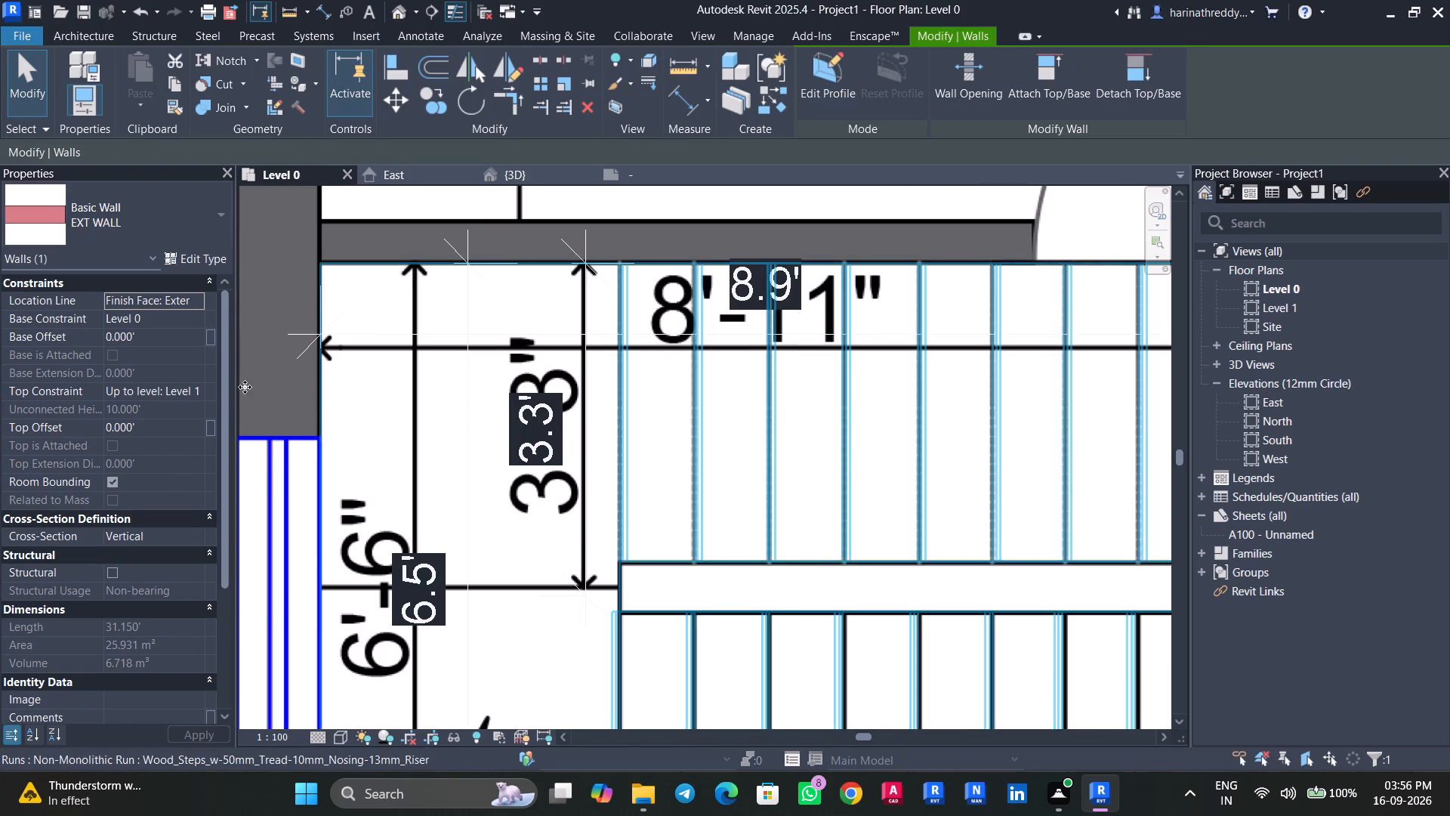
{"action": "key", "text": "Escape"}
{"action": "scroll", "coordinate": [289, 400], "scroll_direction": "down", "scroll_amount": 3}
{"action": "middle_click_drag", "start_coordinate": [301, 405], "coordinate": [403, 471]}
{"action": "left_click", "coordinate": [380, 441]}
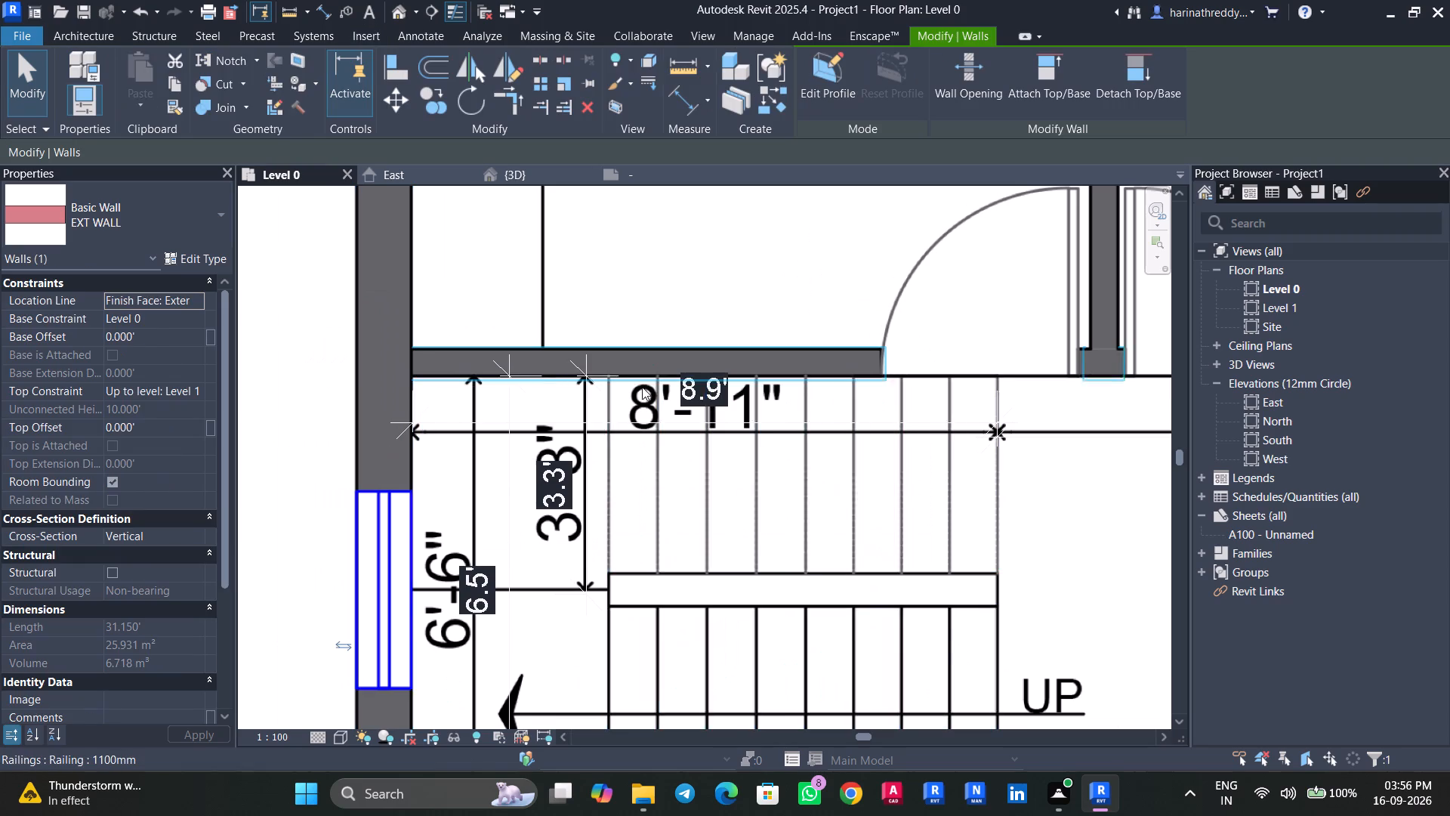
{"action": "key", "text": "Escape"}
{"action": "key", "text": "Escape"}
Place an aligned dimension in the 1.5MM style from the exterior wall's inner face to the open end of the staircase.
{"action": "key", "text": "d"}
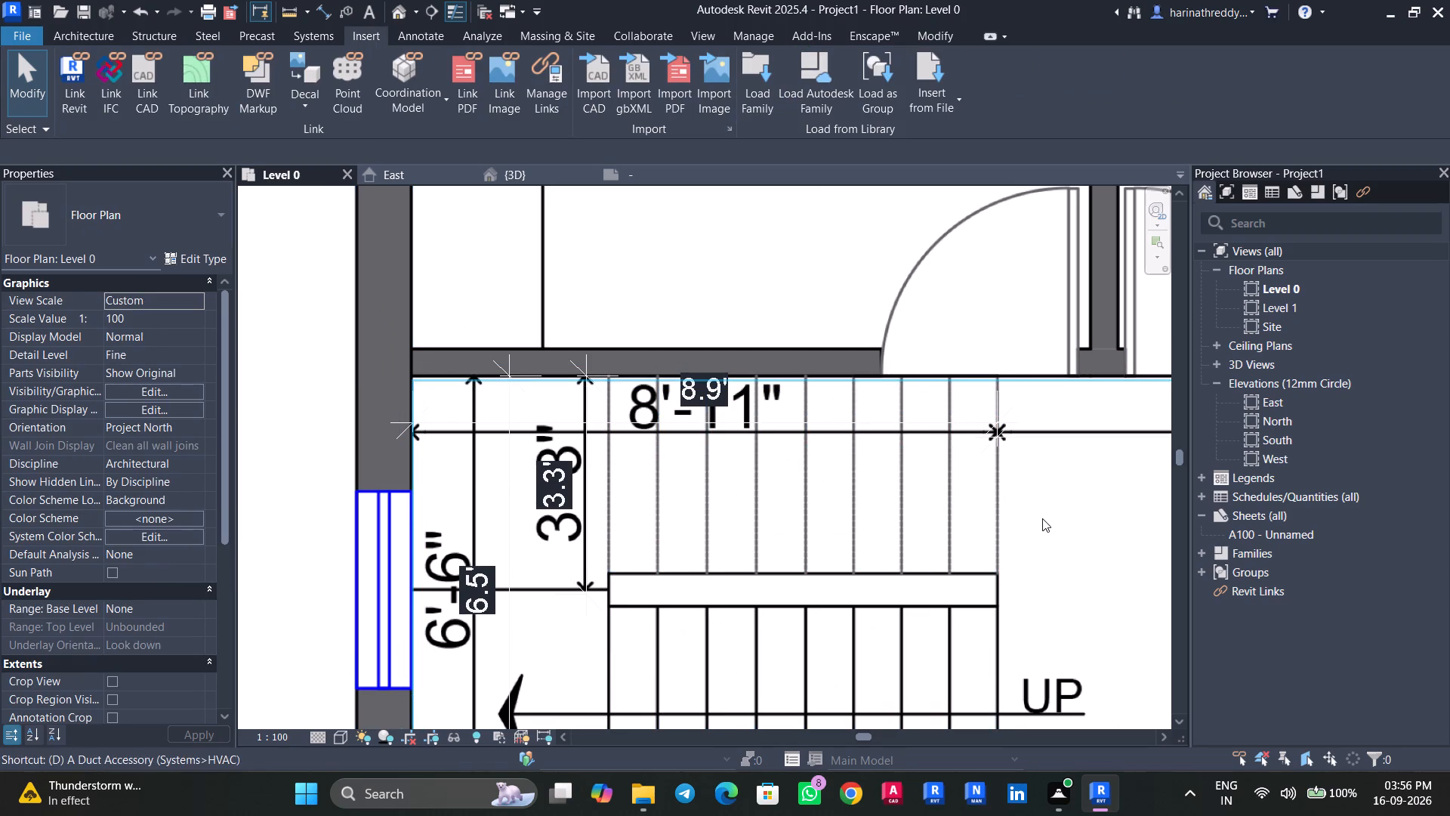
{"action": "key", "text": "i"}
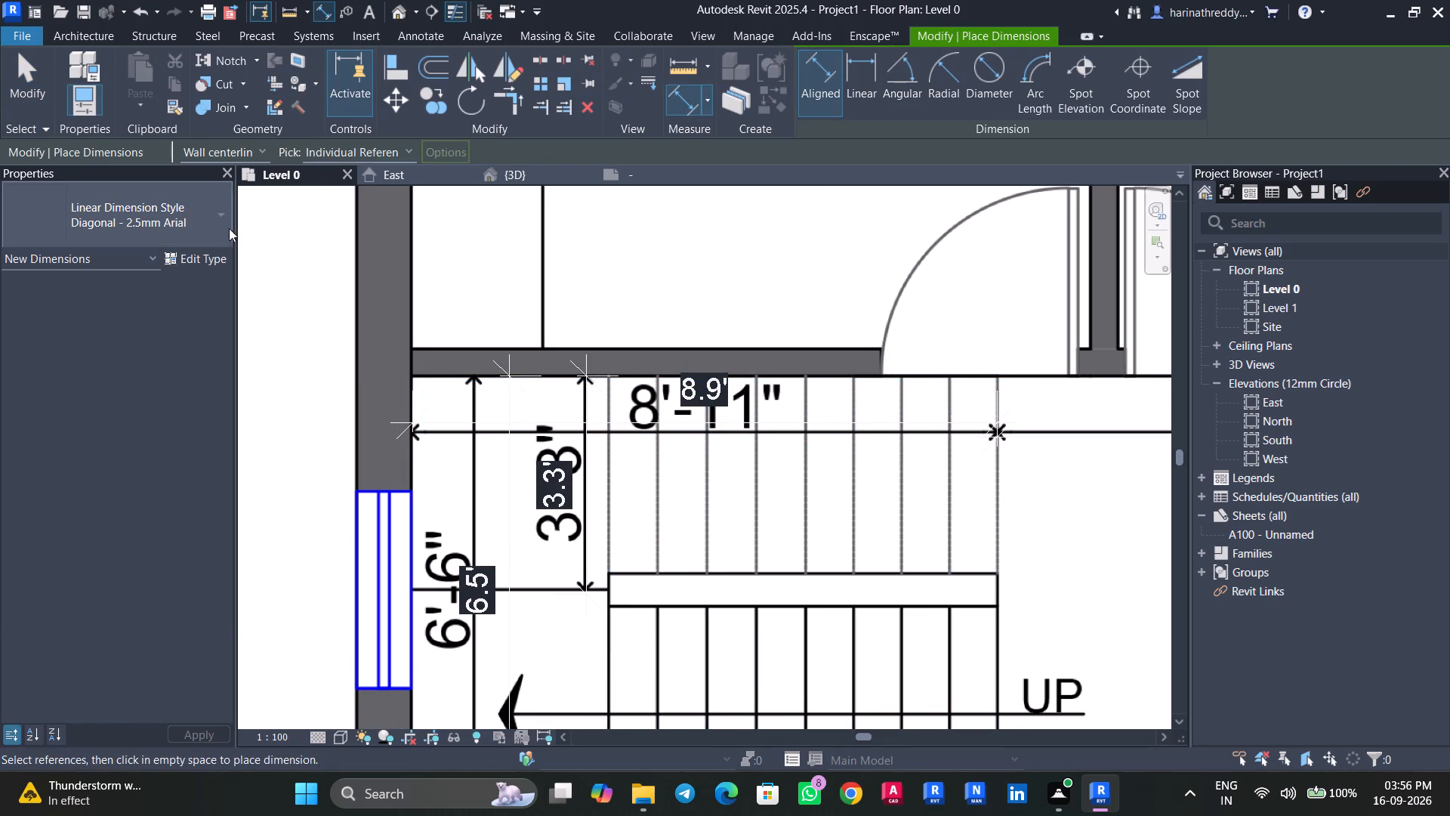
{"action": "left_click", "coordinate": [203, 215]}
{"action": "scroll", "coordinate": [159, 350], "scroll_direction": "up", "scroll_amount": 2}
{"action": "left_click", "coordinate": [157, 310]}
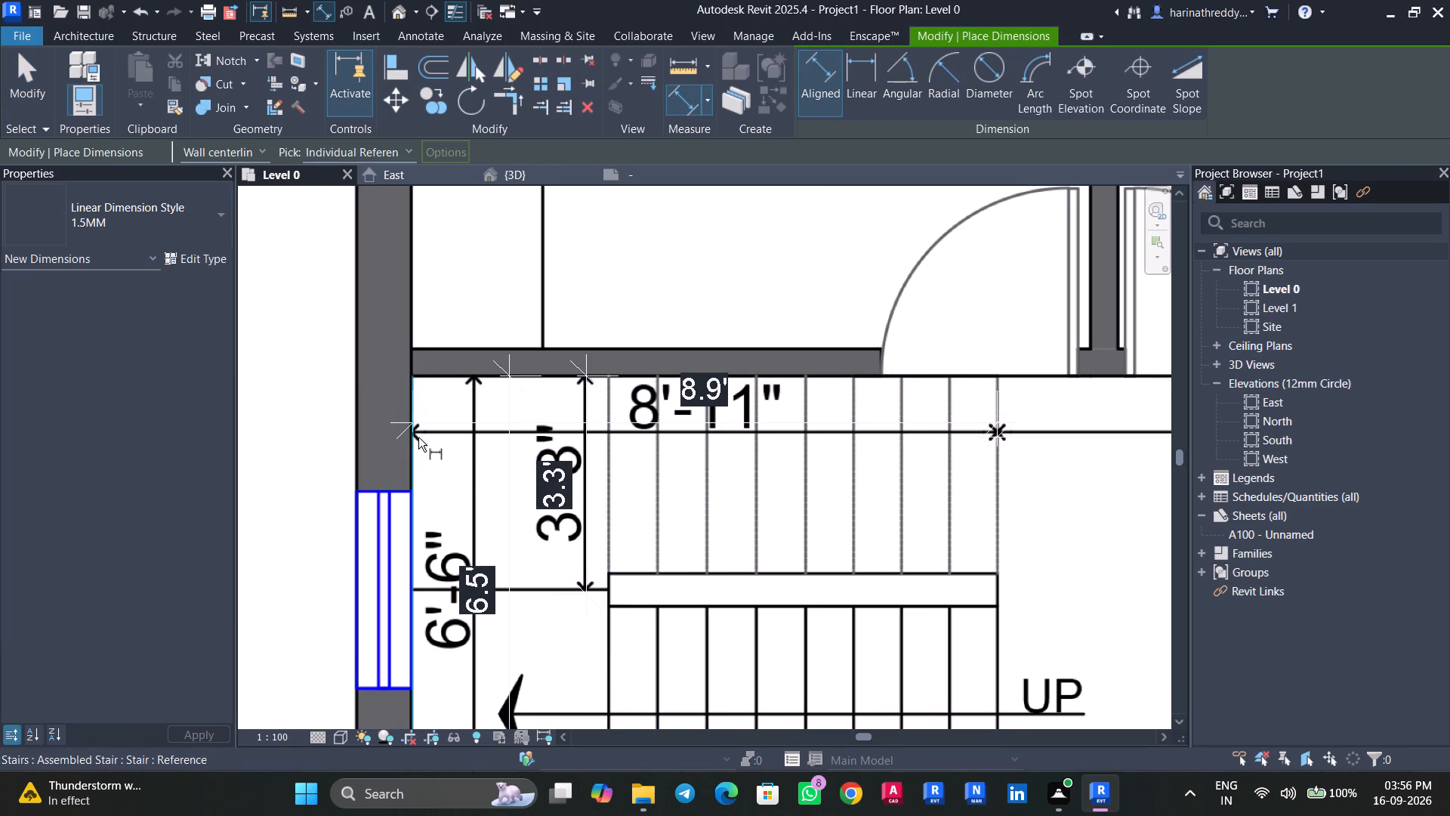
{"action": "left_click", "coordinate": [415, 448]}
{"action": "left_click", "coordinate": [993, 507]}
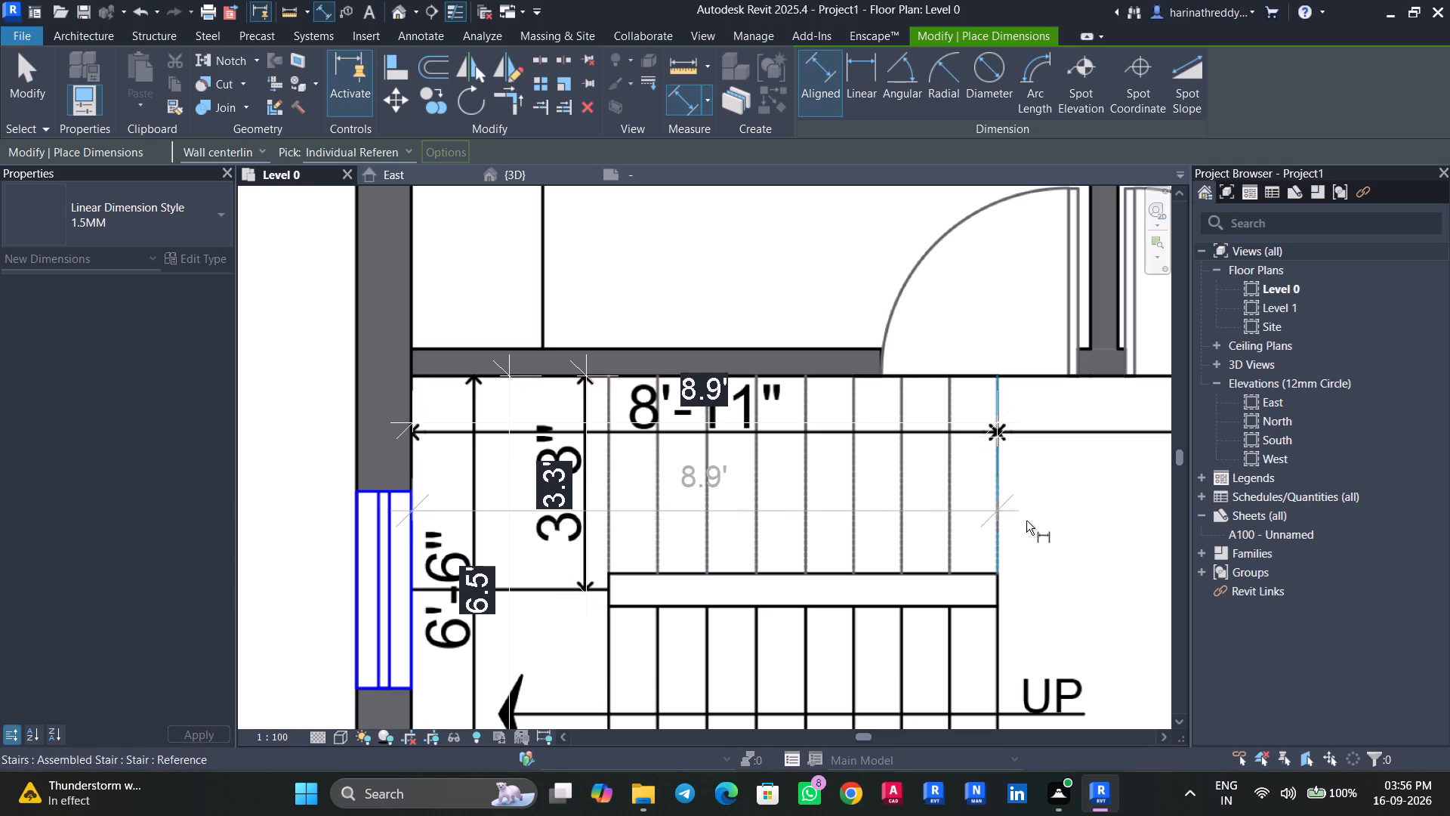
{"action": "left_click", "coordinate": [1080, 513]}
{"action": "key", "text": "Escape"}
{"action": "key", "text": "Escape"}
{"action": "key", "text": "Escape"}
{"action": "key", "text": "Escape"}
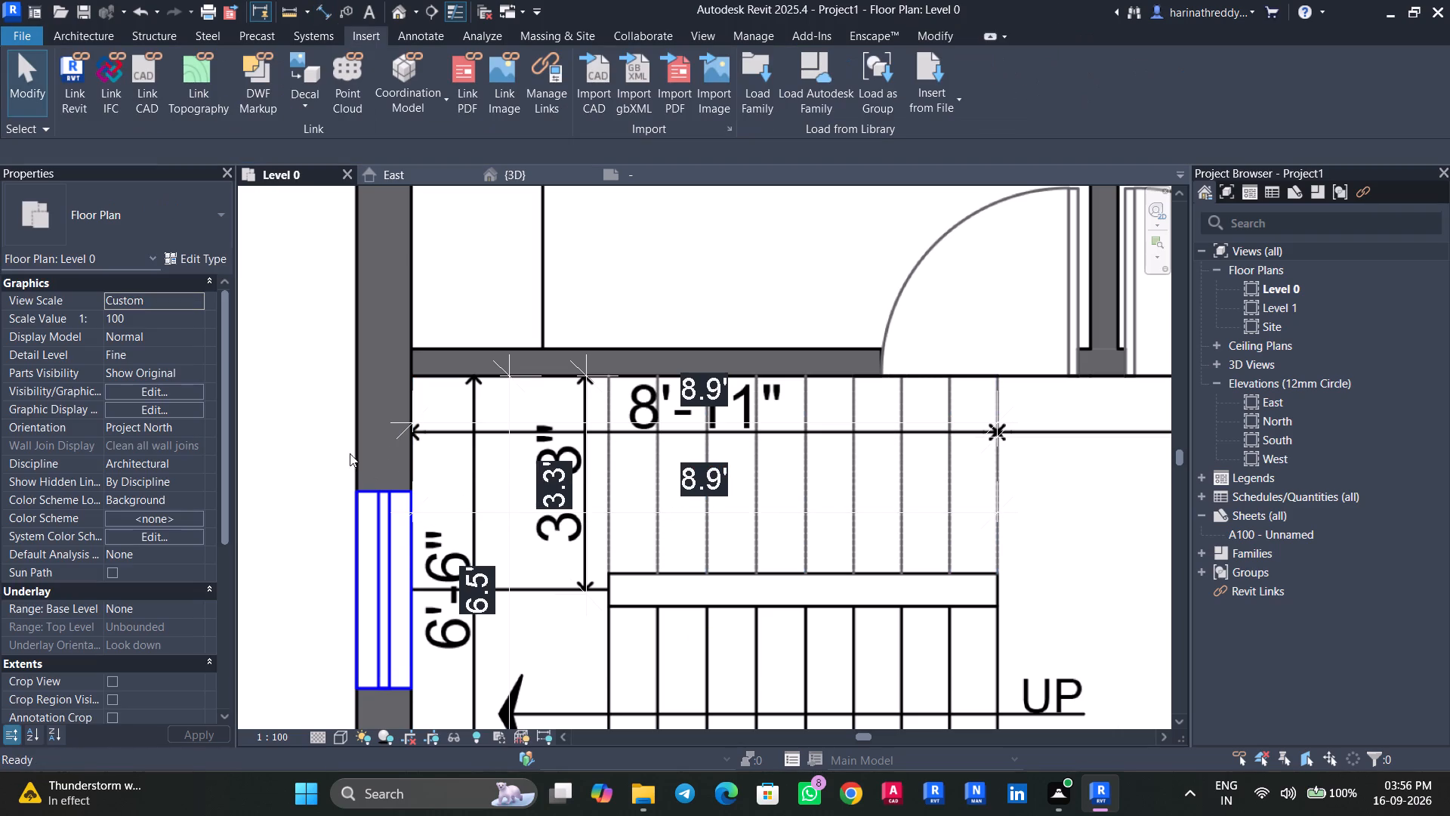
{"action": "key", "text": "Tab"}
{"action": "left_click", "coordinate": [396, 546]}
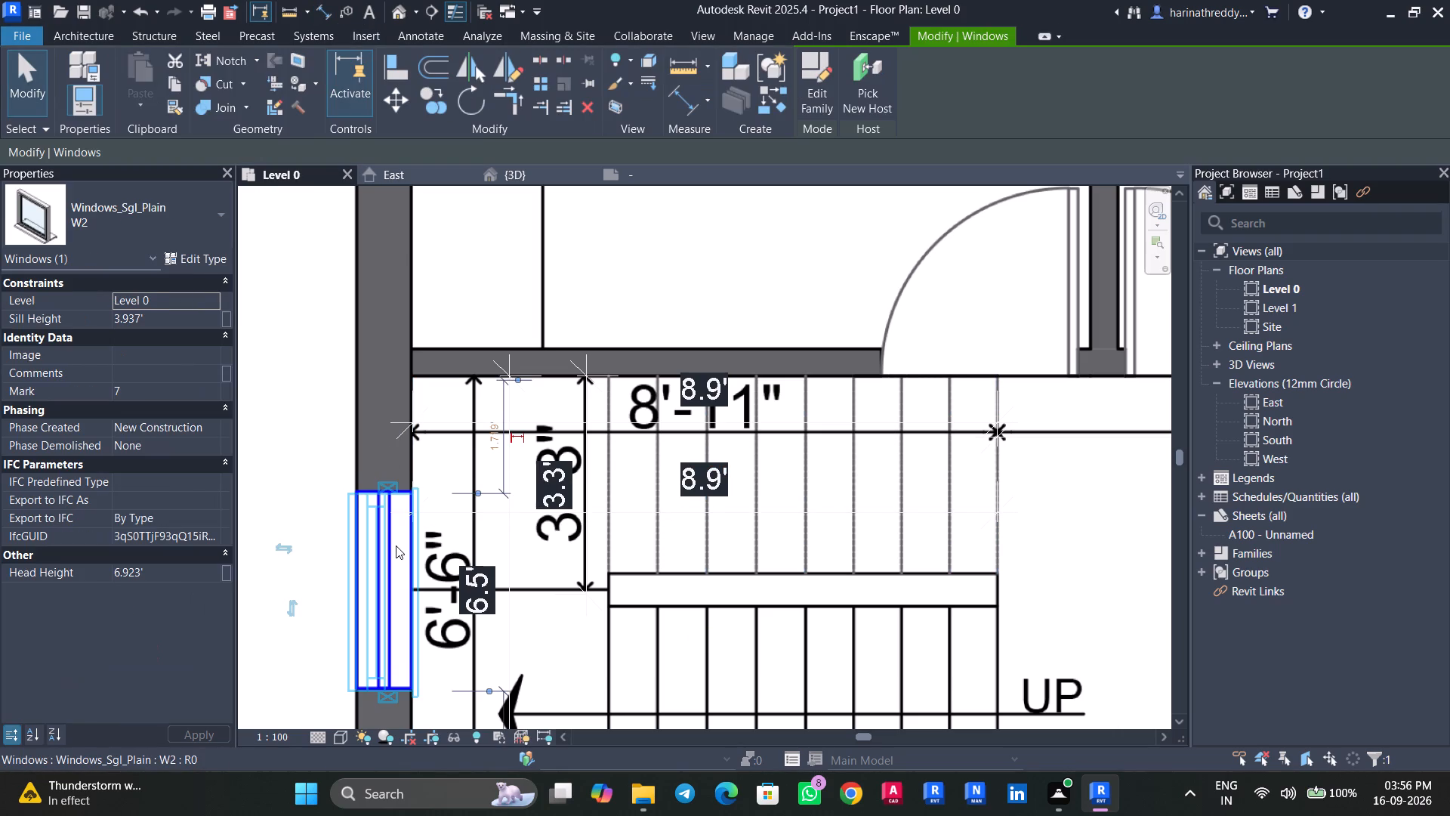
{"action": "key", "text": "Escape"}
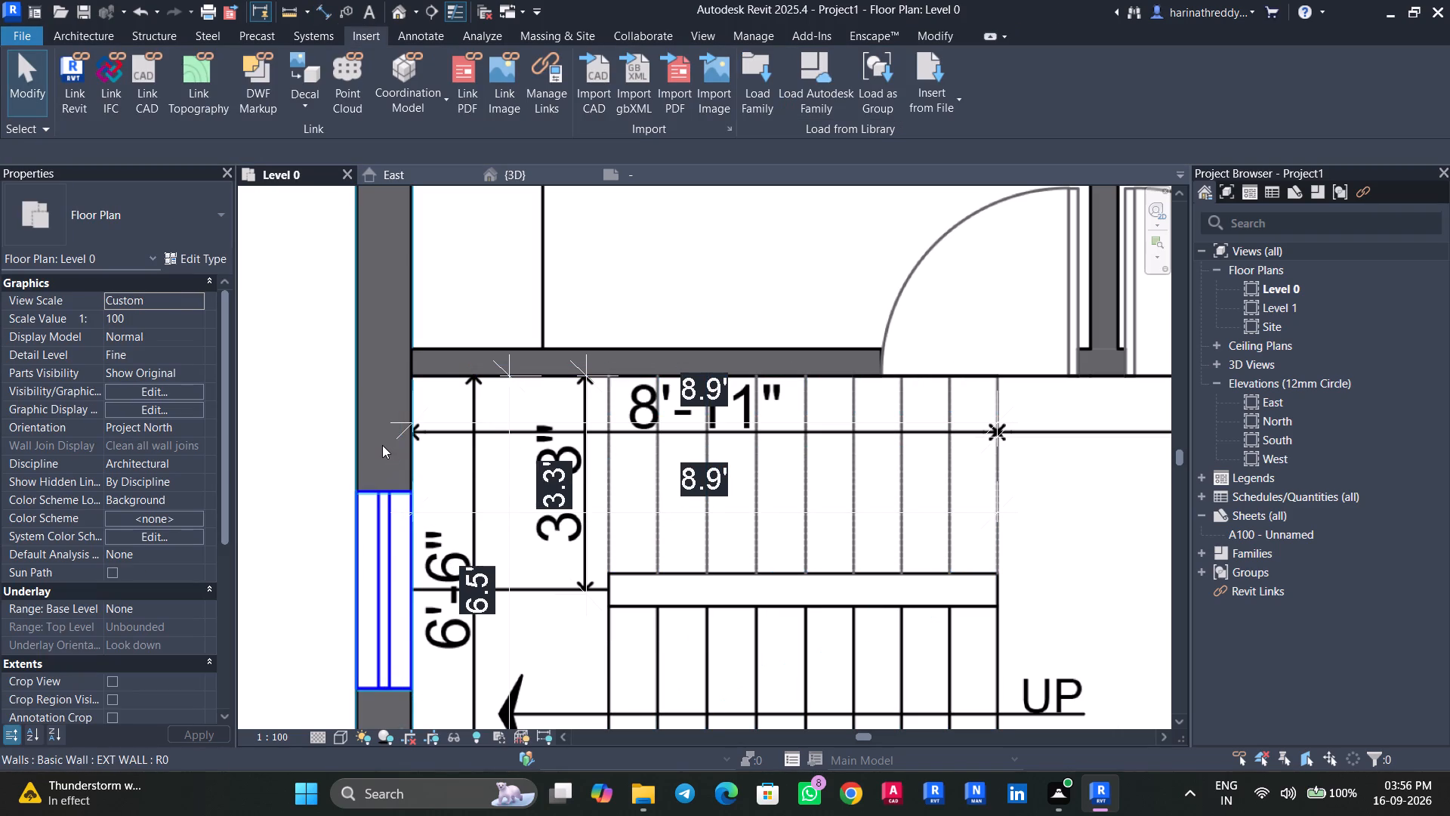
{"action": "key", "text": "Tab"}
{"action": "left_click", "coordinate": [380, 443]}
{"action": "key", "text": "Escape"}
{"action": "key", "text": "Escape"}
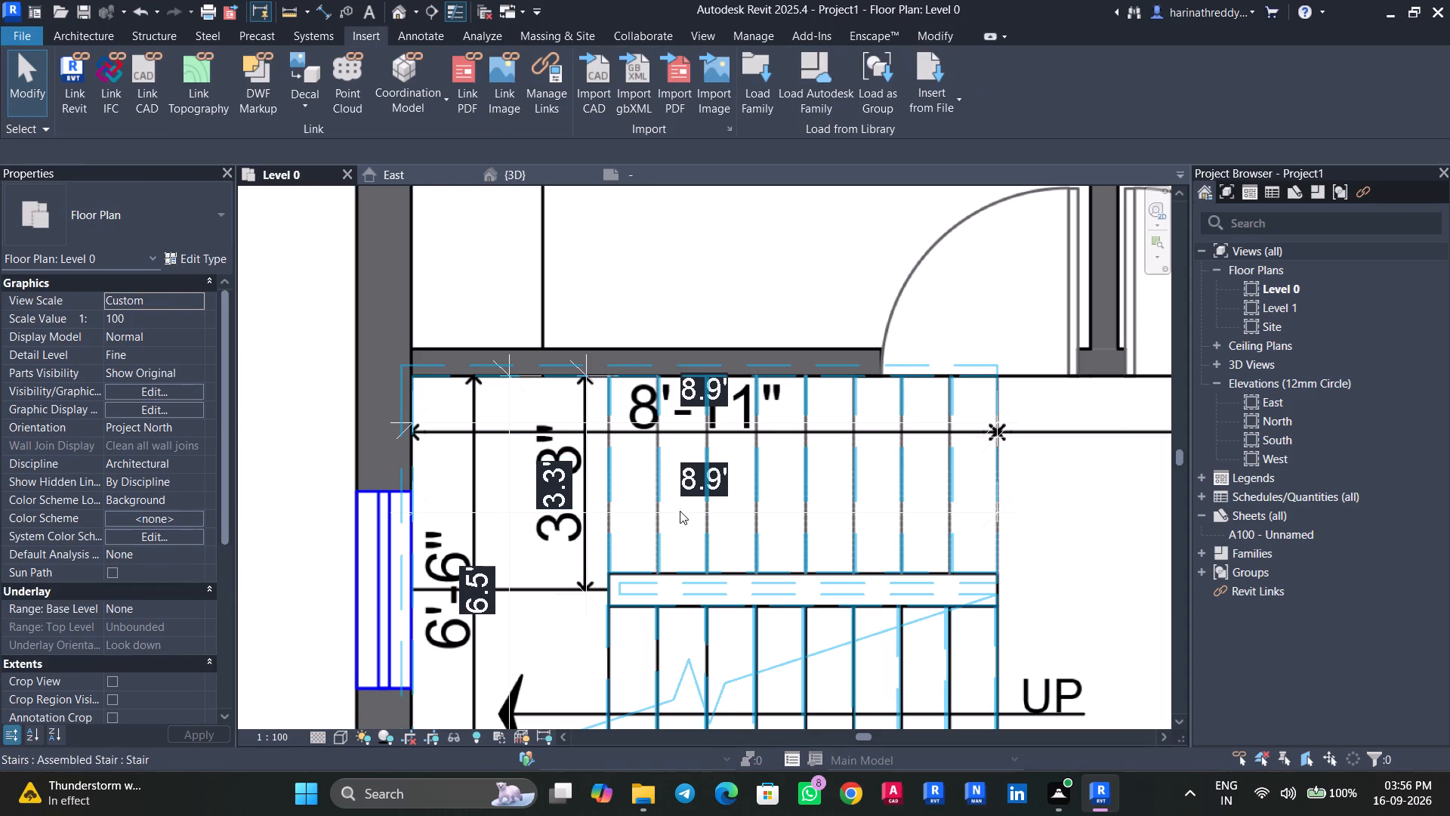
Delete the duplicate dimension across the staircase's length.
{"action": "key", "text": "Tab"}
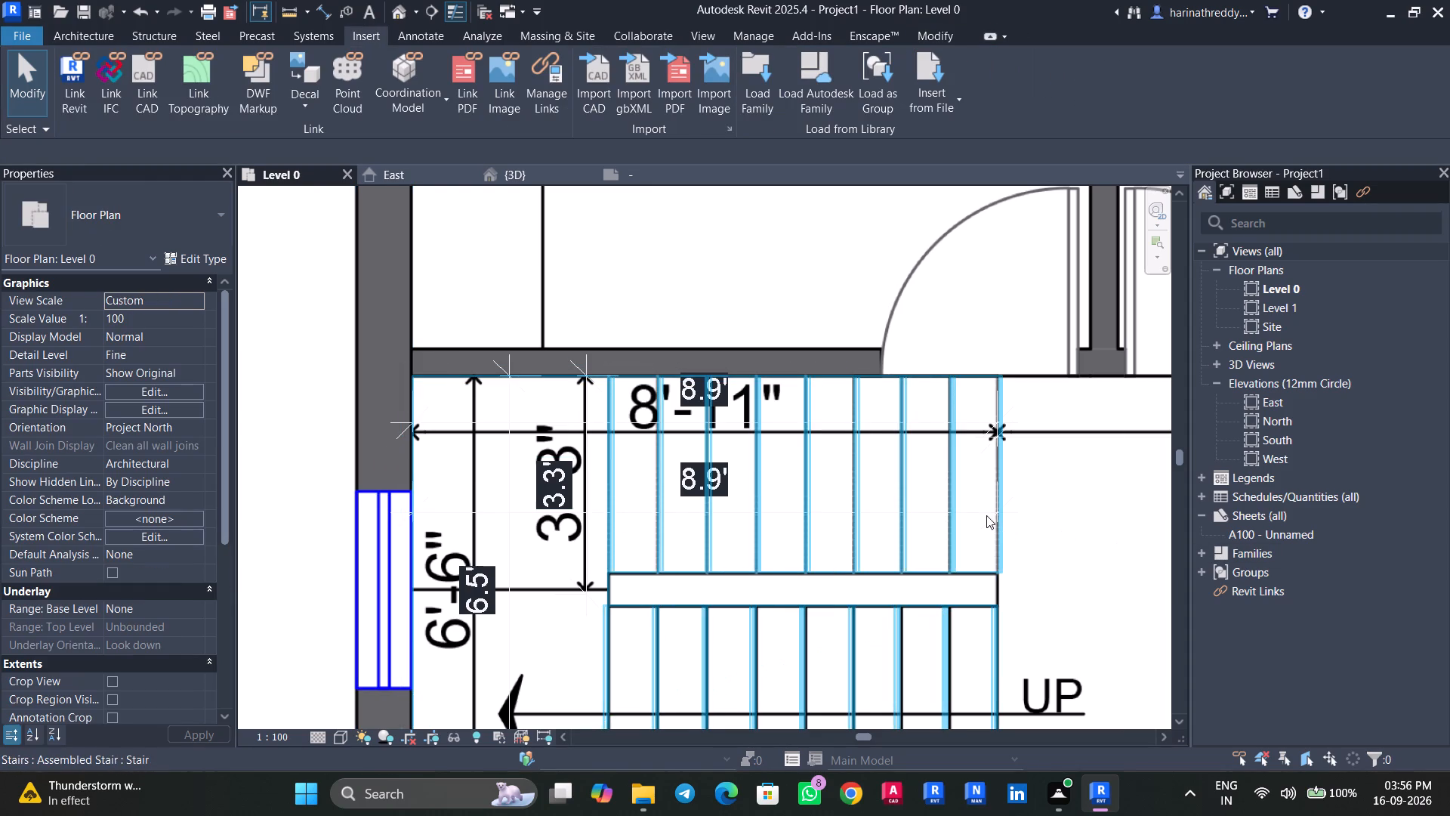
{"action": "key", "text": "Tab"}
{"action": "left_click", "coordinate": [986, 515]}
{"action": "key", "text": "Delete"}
Set the clear width of the staircase bay to 6.5' by shifting the interior wall beside the lower flight.
{"action": "scroll", "coordinate": [986, 514], "scroll_direction": "down", "scroll_amount": 3}
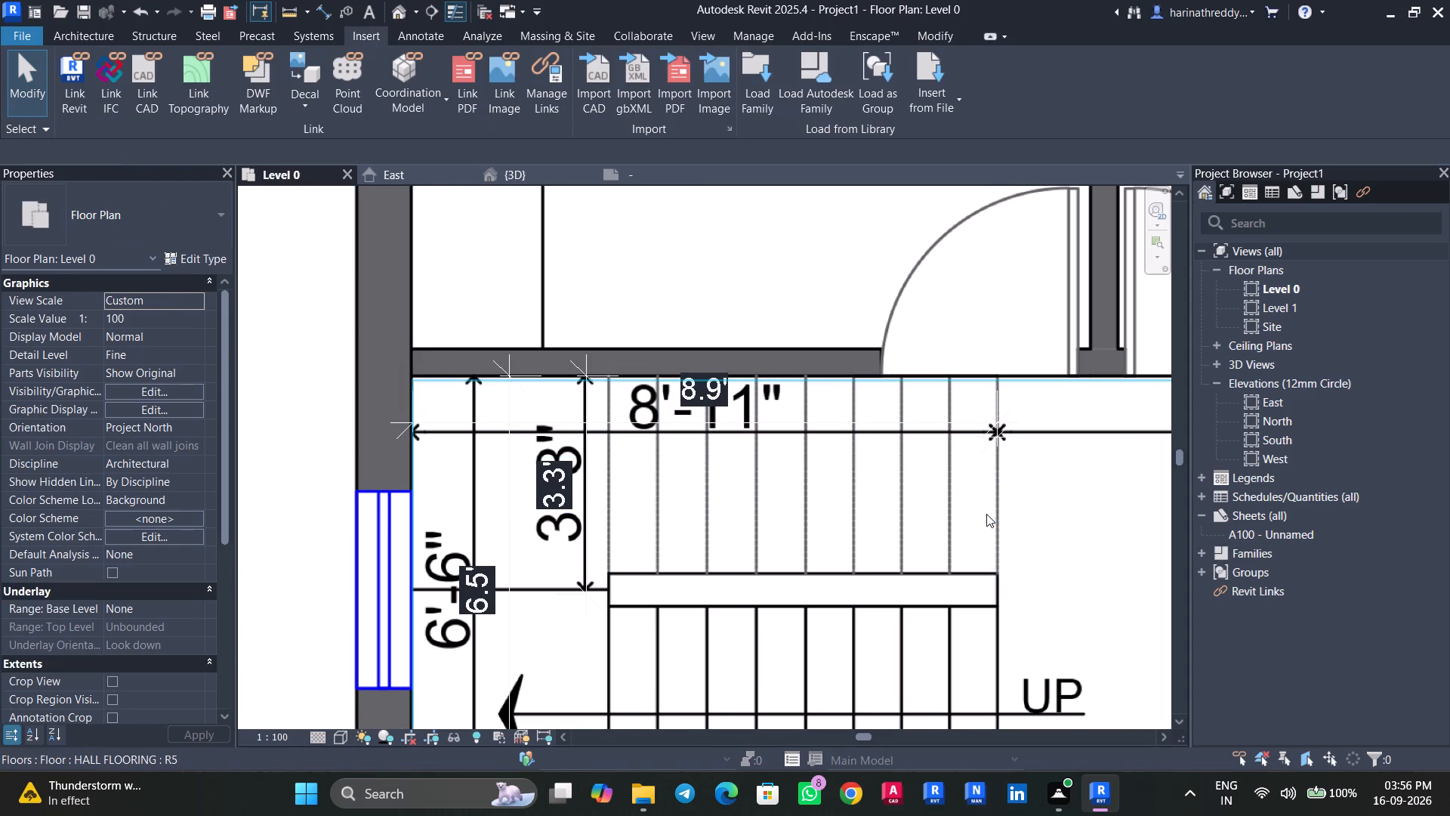
{"action": "middle_click_drag", "start_coordinate": [1025, 557], "coordinate": [1001, 452]}
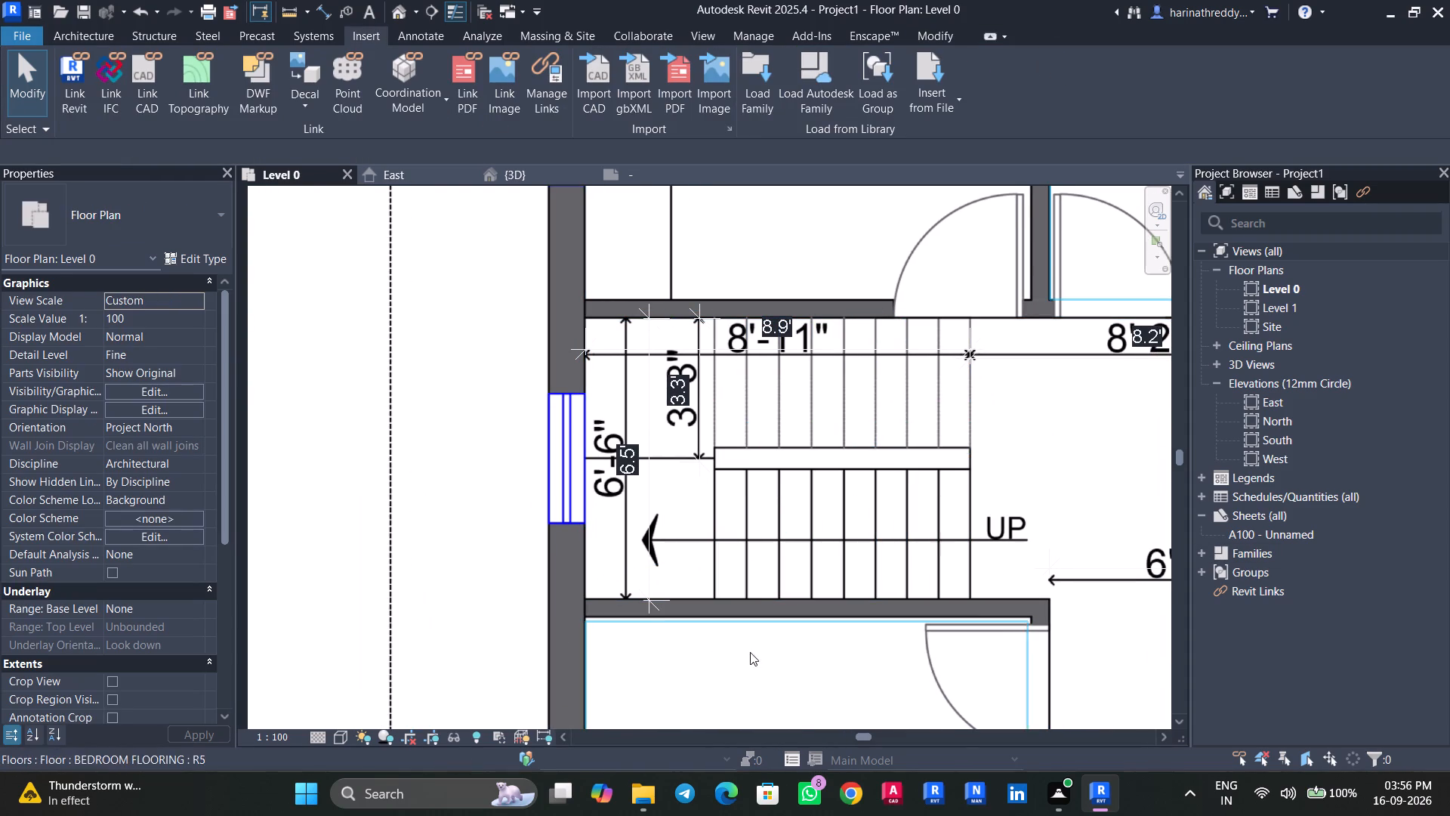
{"action": "key", "text": "Tab"}
{"action": "key", "text": "Tab"}
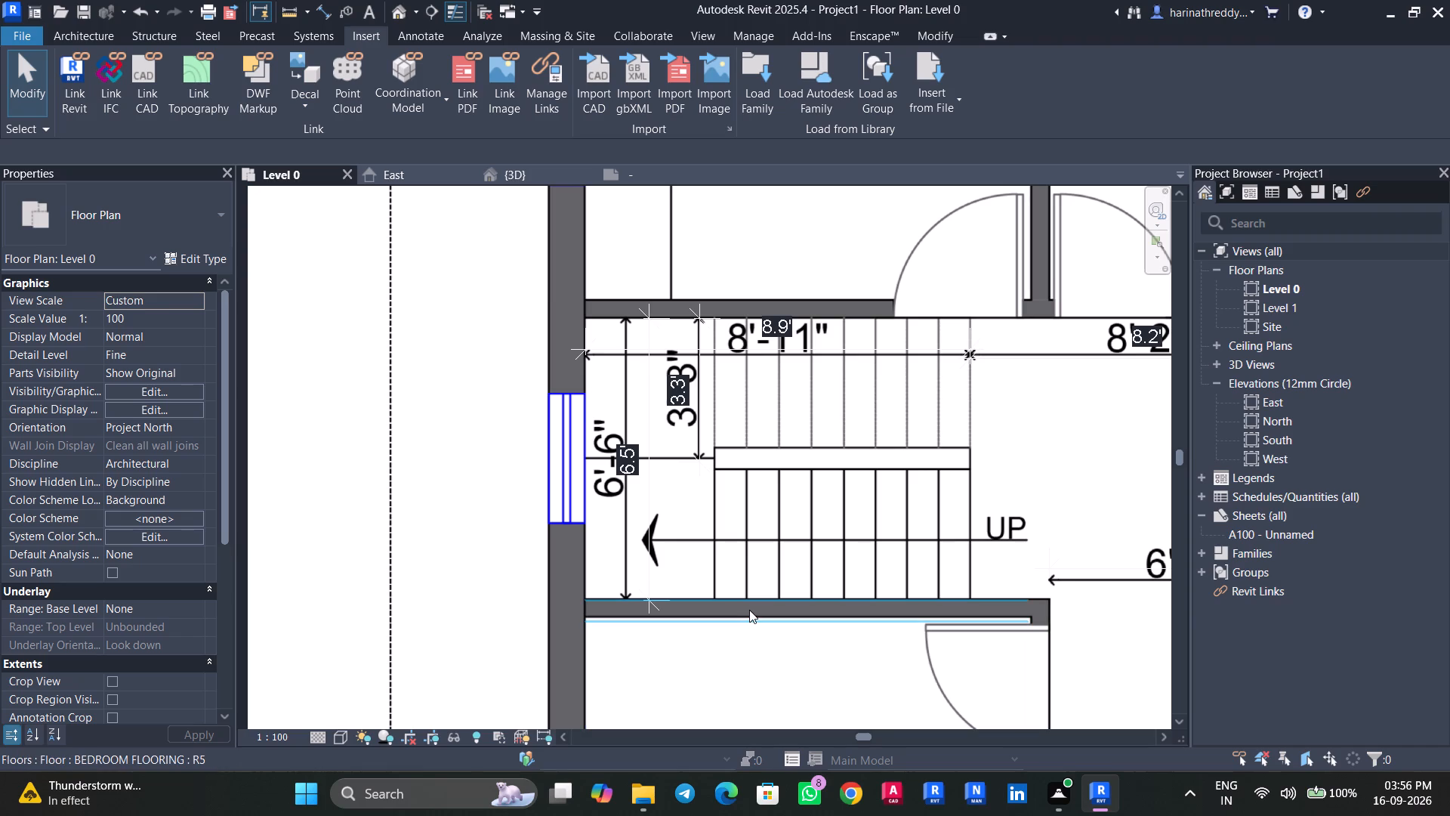
{"action": "left_click", "coordinate": [749, 610]}
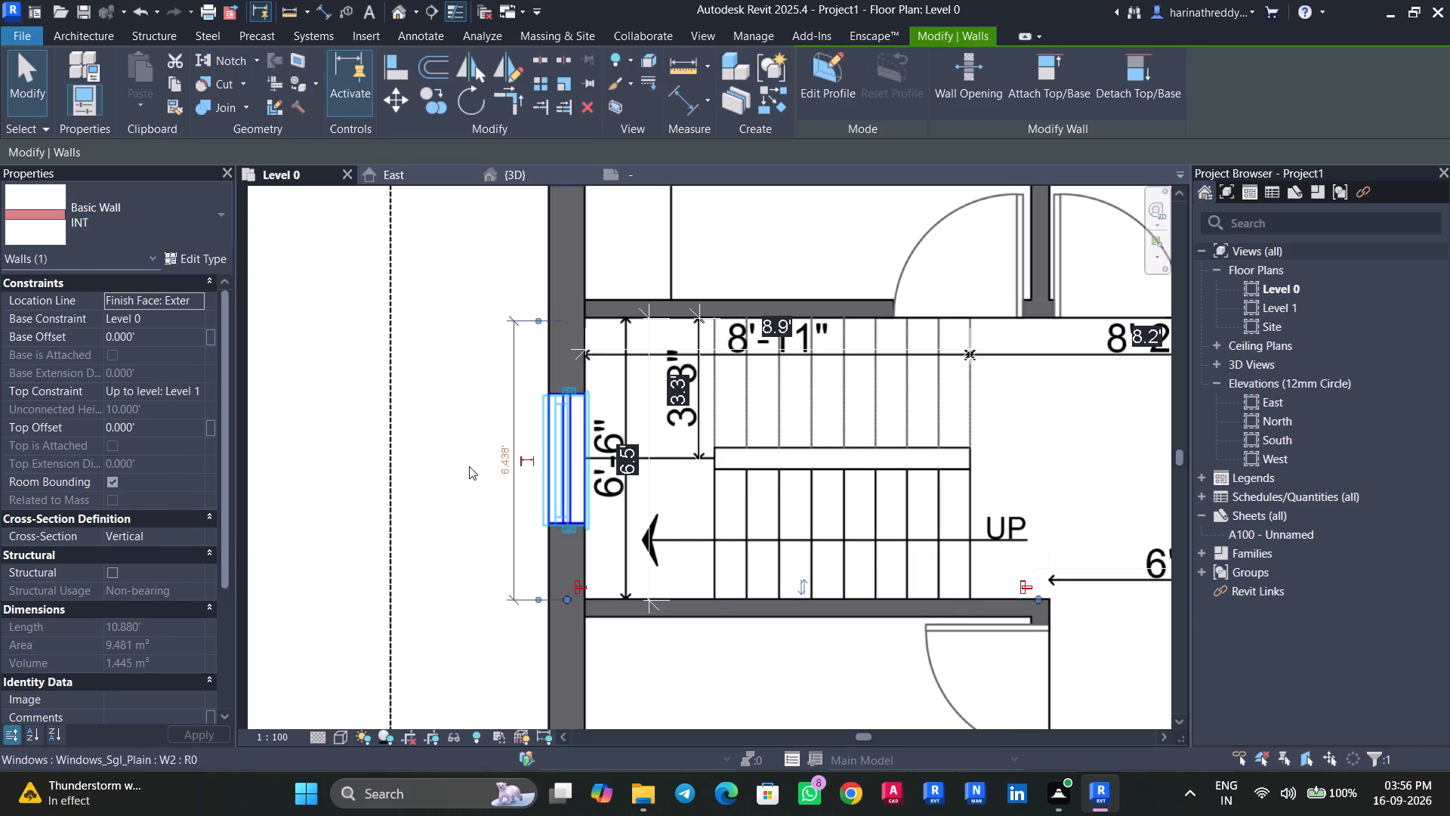
{"action": "left_click", "coordinate": [502, 461]}
{"action": "type", "text": "6.5'"}
{"action": "key", "text": "Return"}
{"action": "key", "text": "Escape"}
{"action": "key", "text": "Escape"}
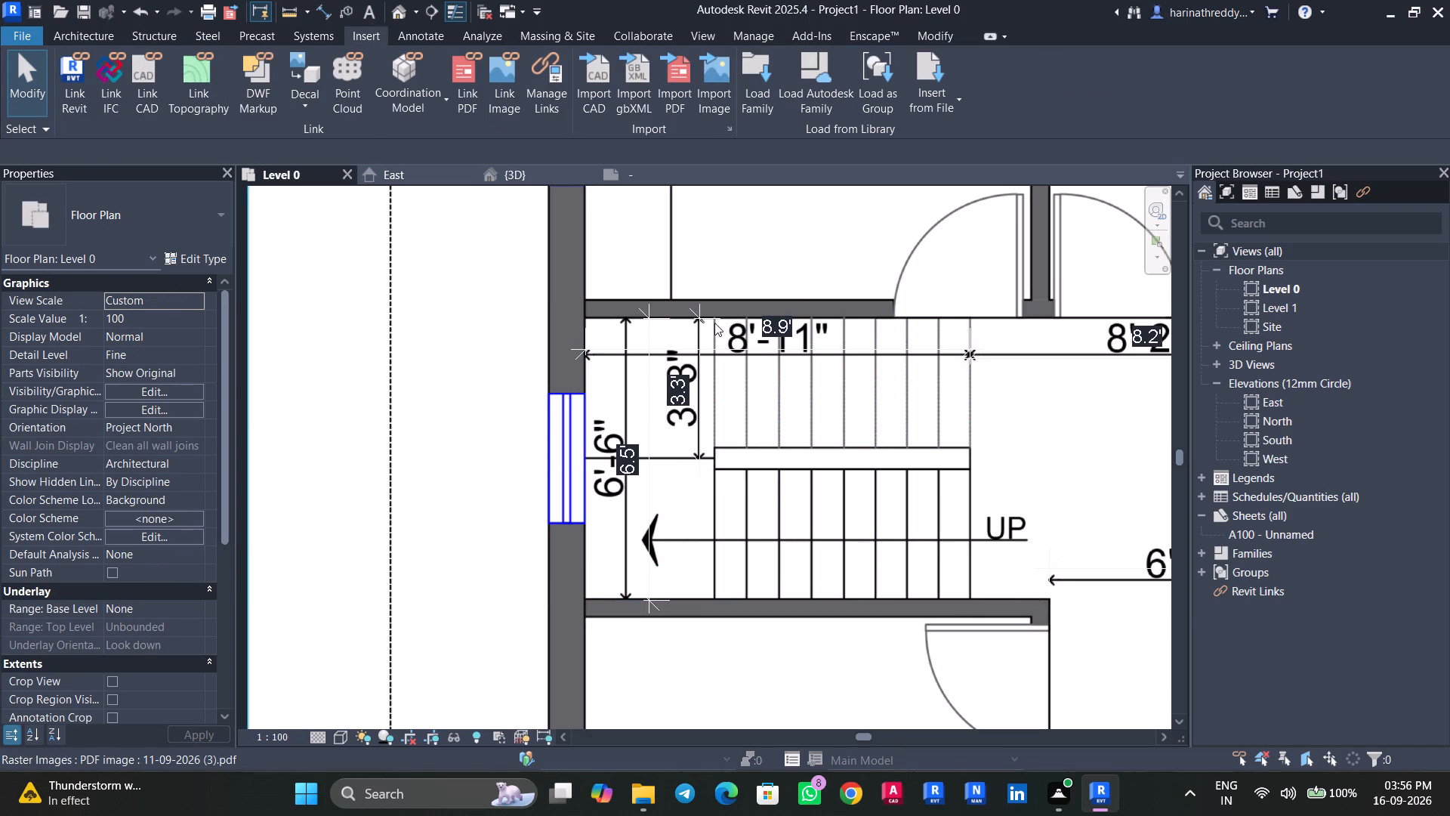
Open the staircase for editing.
{"action": "middle_click_drag", "start_coordinate": [988, 396], "coordinate": [744, 420]}
{"action": "left_click", "coordinate": [702, 432]}
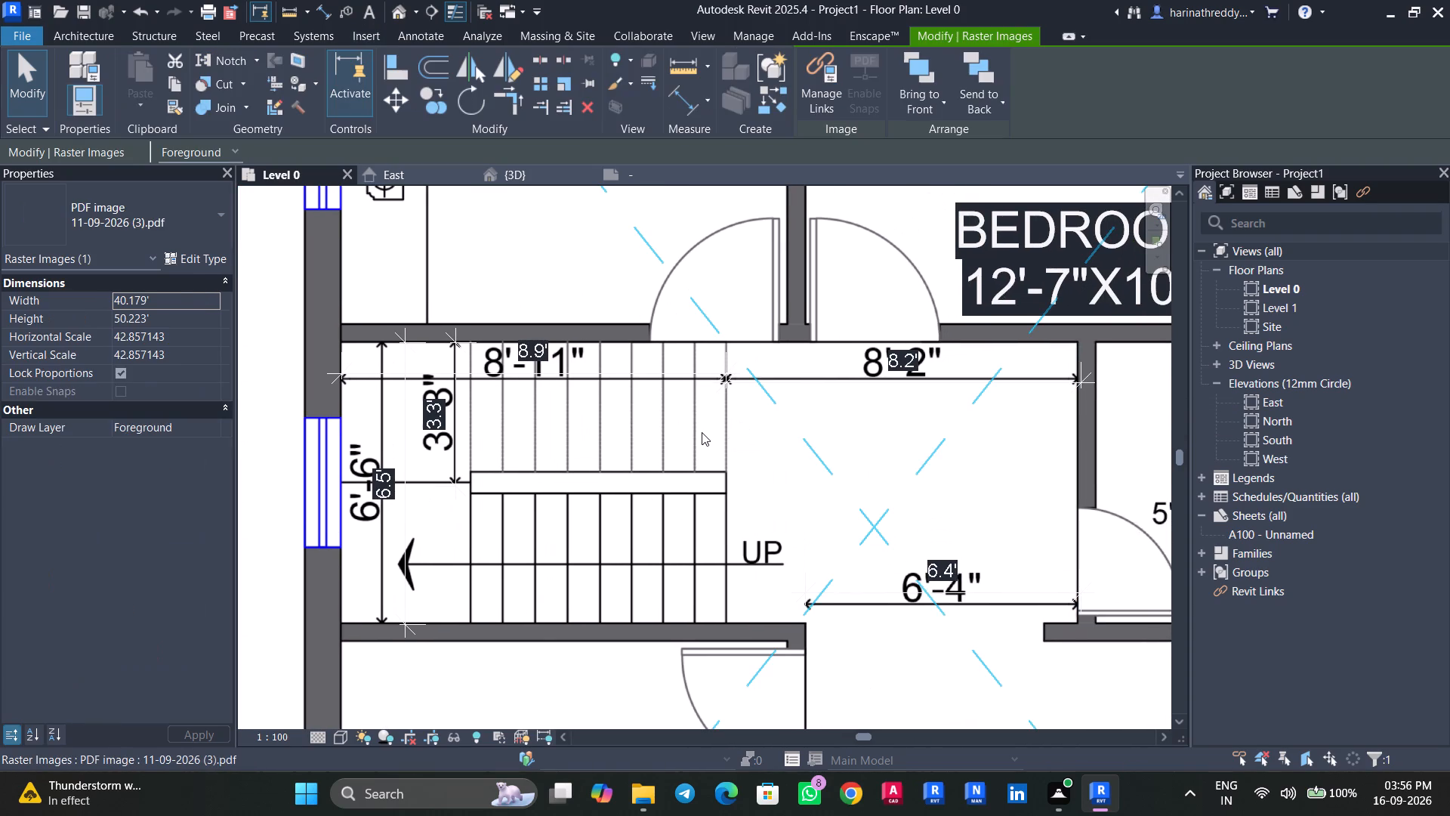
{"action": "key", "text": "Escape"}
{"action": "key", "text": "Tab"}
{"action": "left_click", "coordinate": [703, 432]}
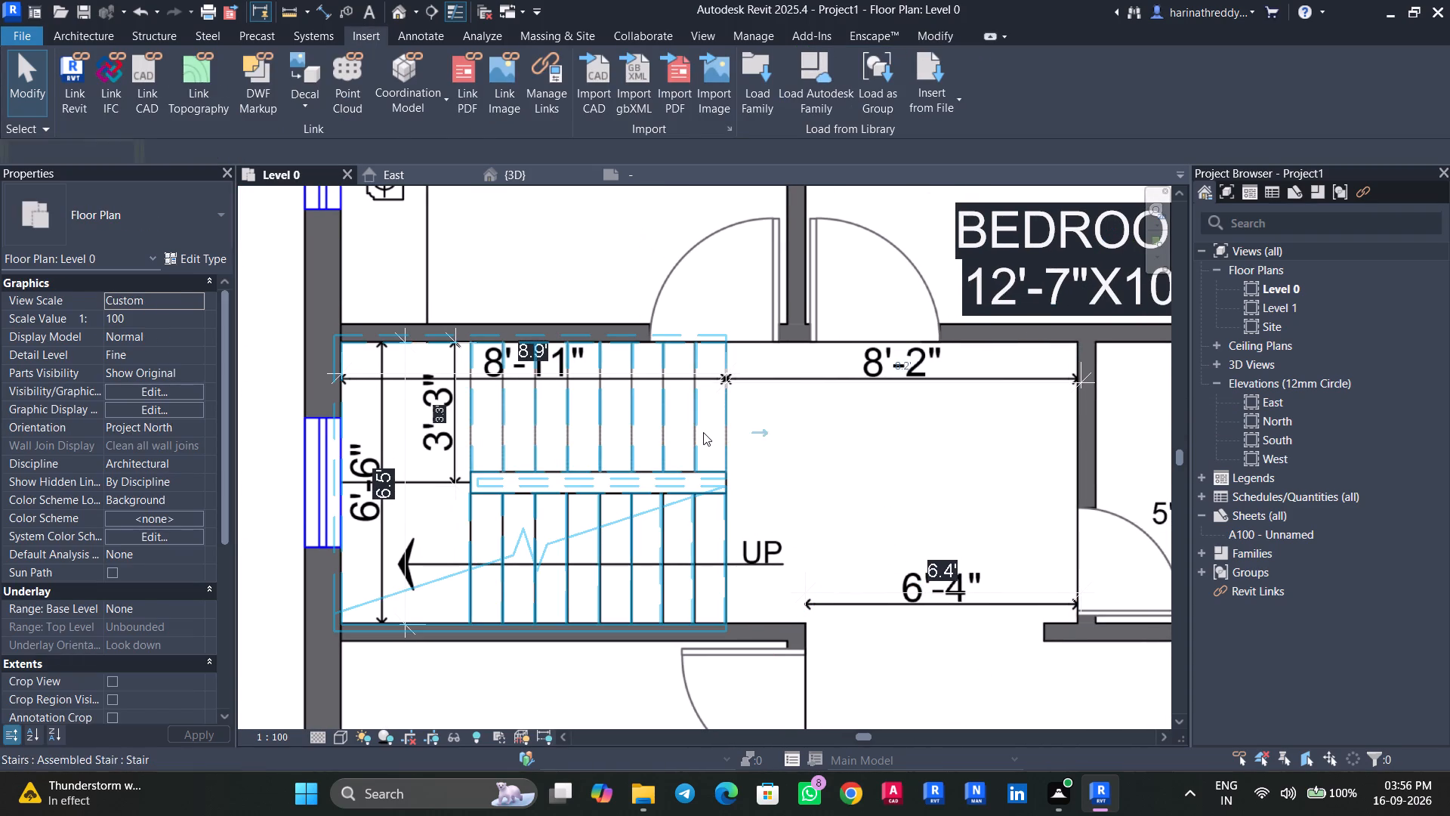
{"action": "left_click", "coordinate": [823, 106]}
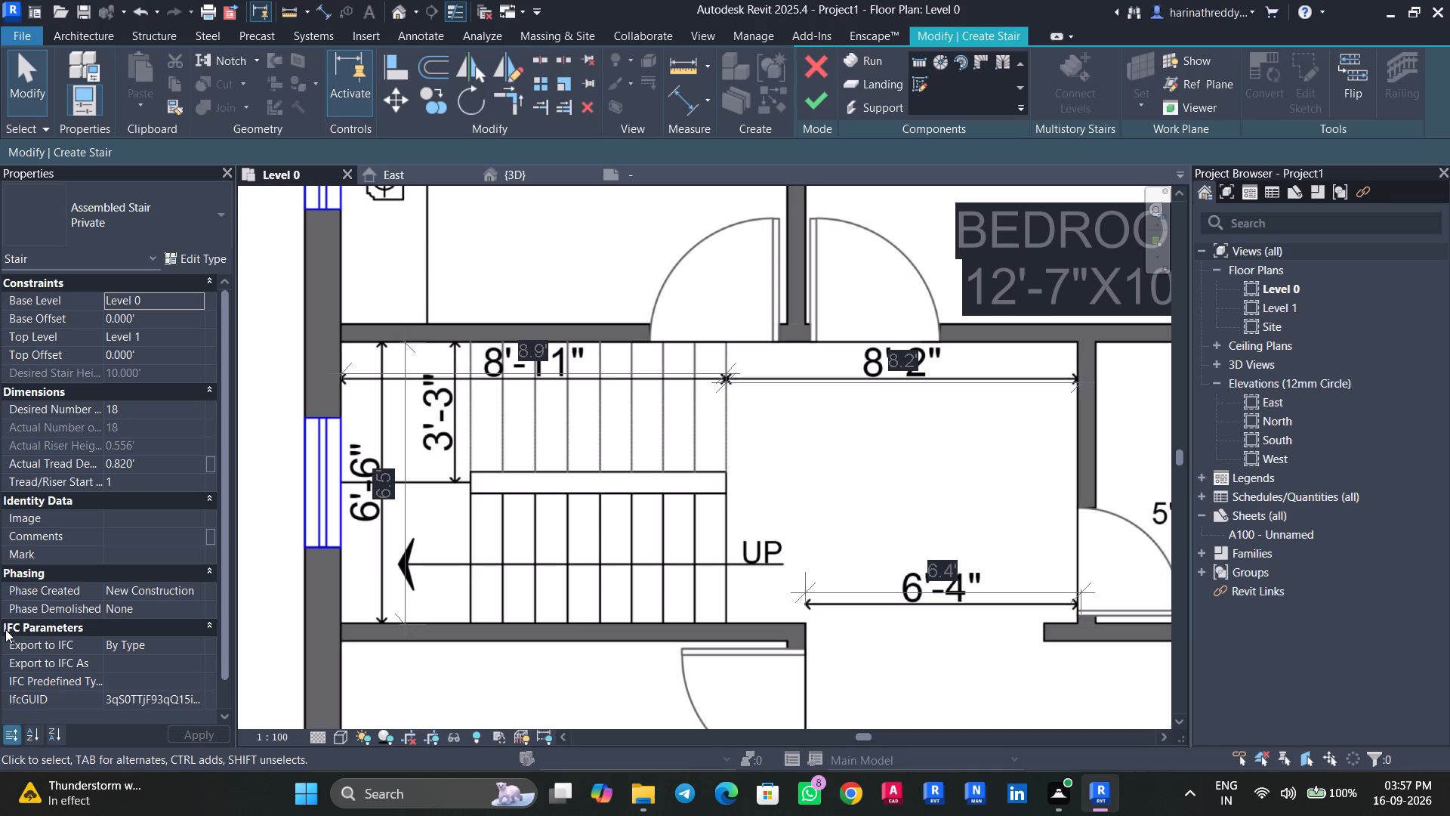
{"action": "key", "text": "Return"}
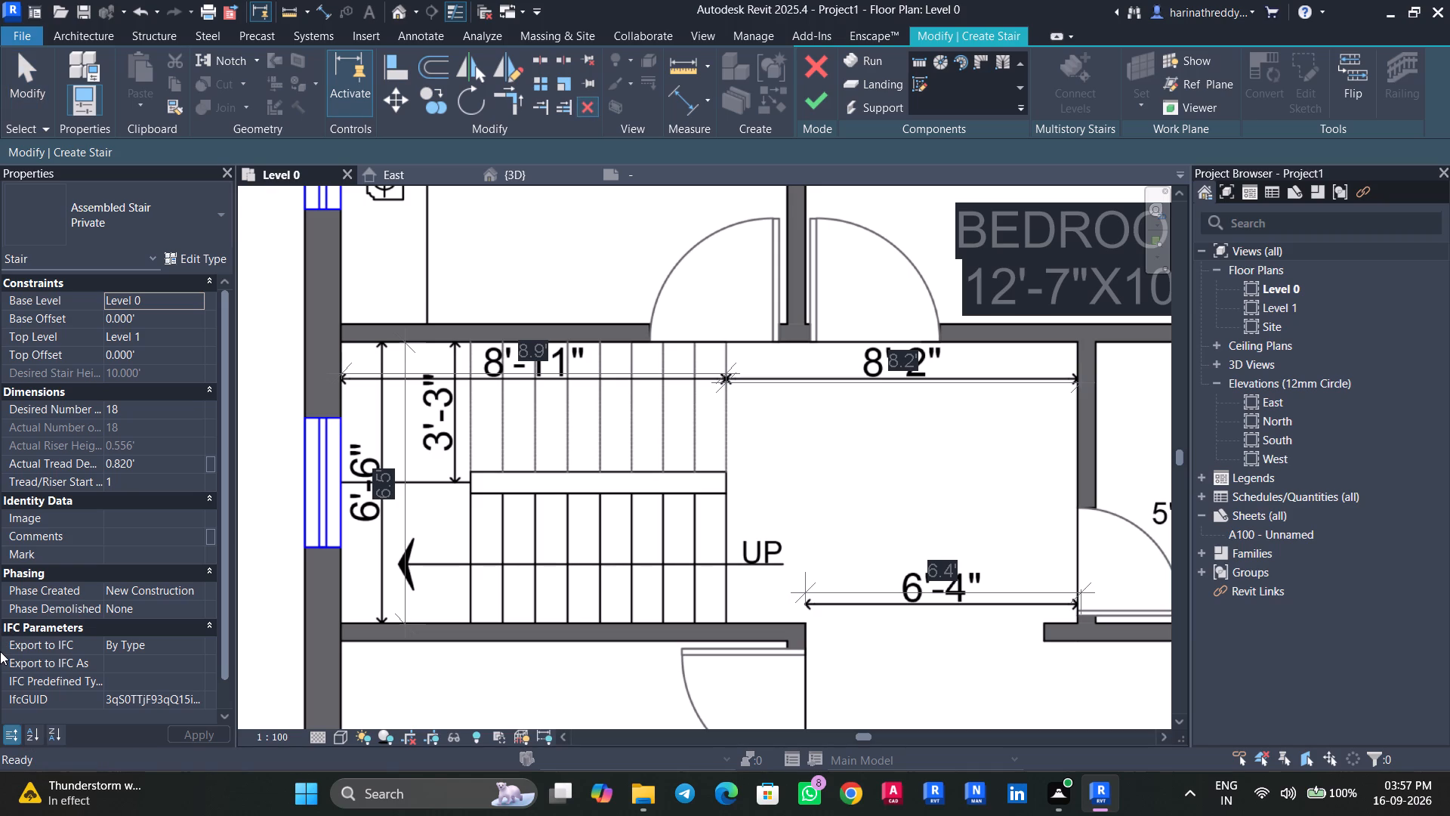
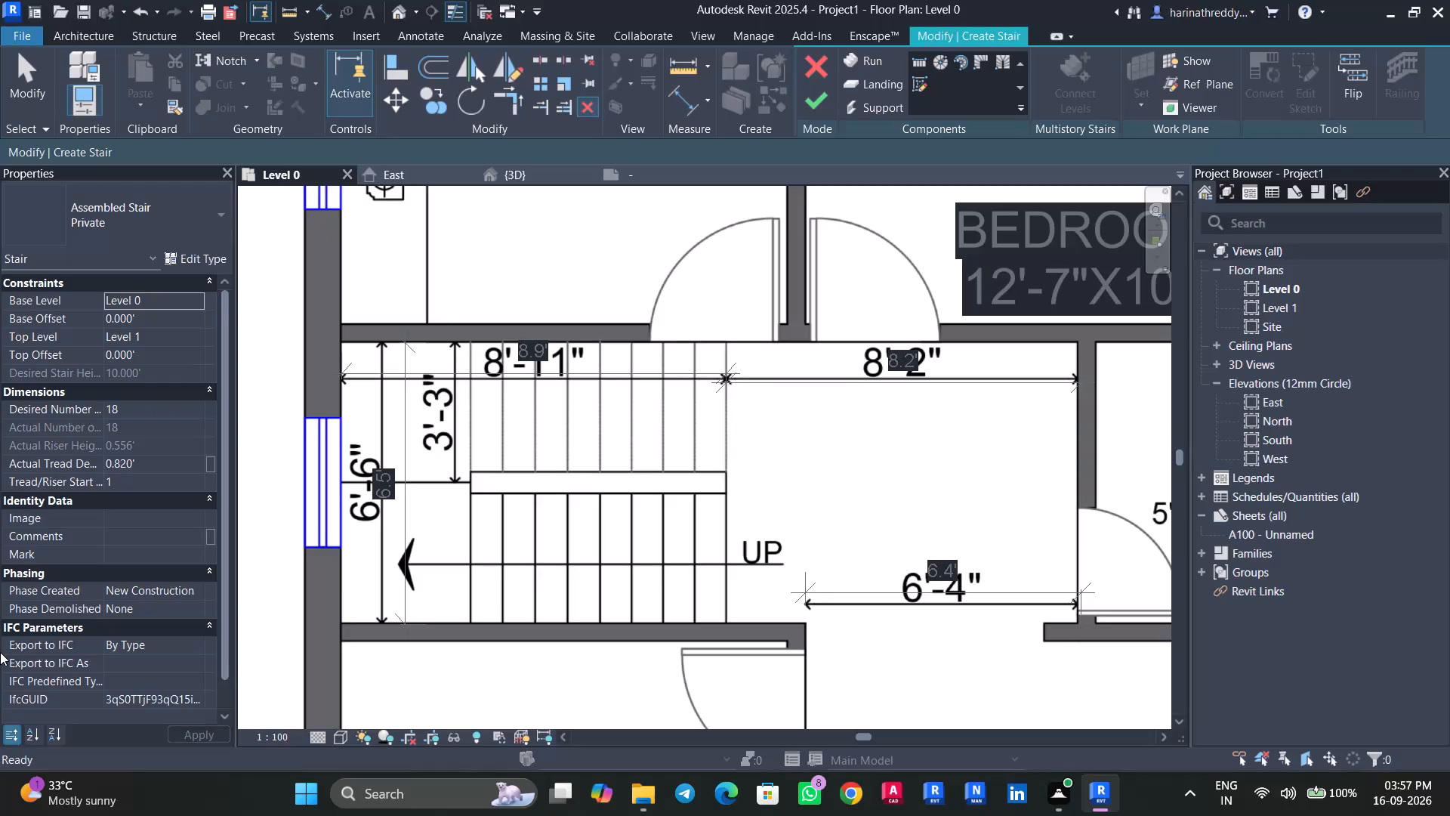
Open the sketch of the staircase's run for editing.
{"action": "left_click", "coordinate": [688, 396]}
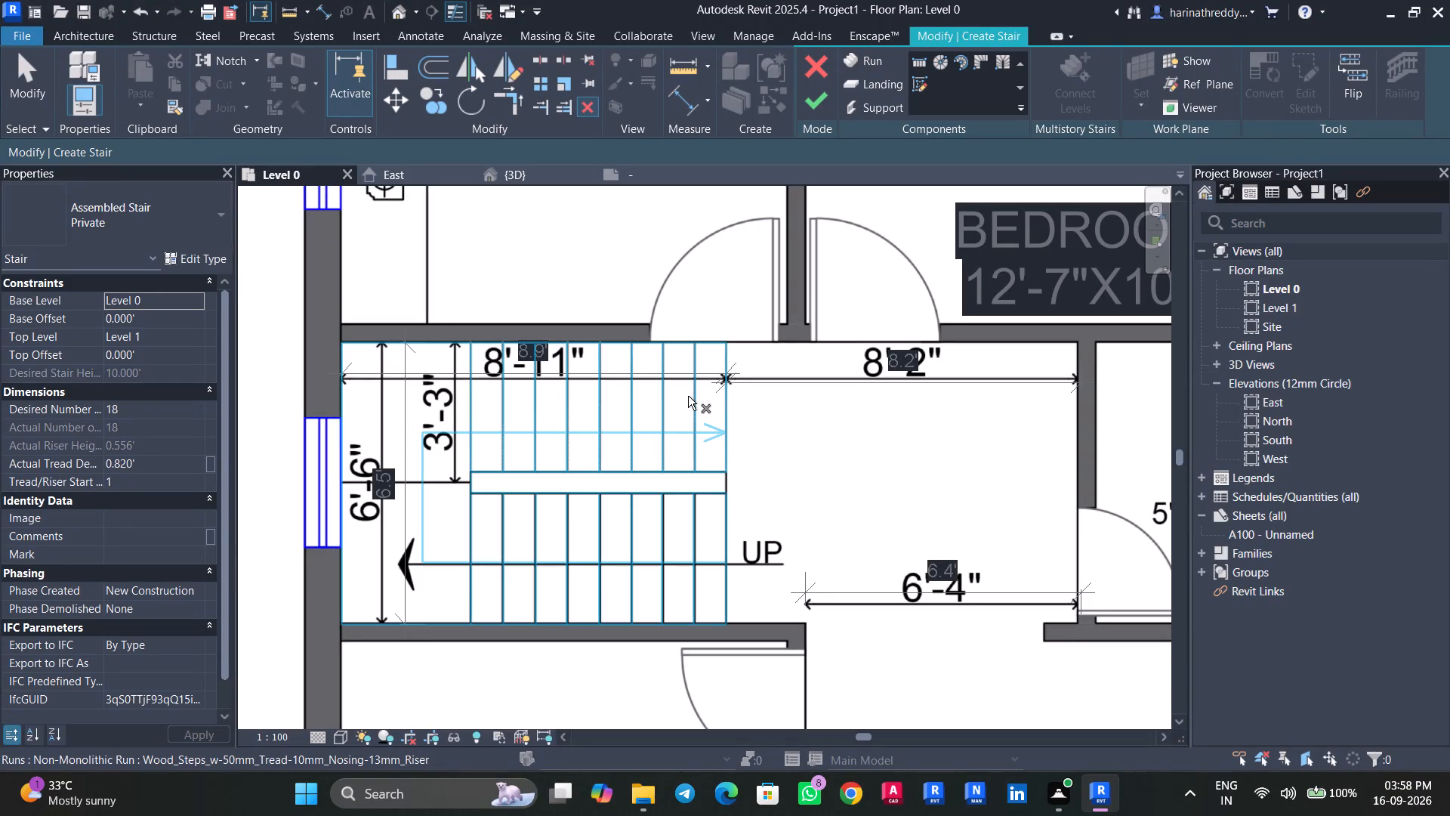
{"action": "key", "text": "Escape"}
{"action": "key", "text": "Escape"}
{"action": "left_click", "coordinate": [705, 466]}
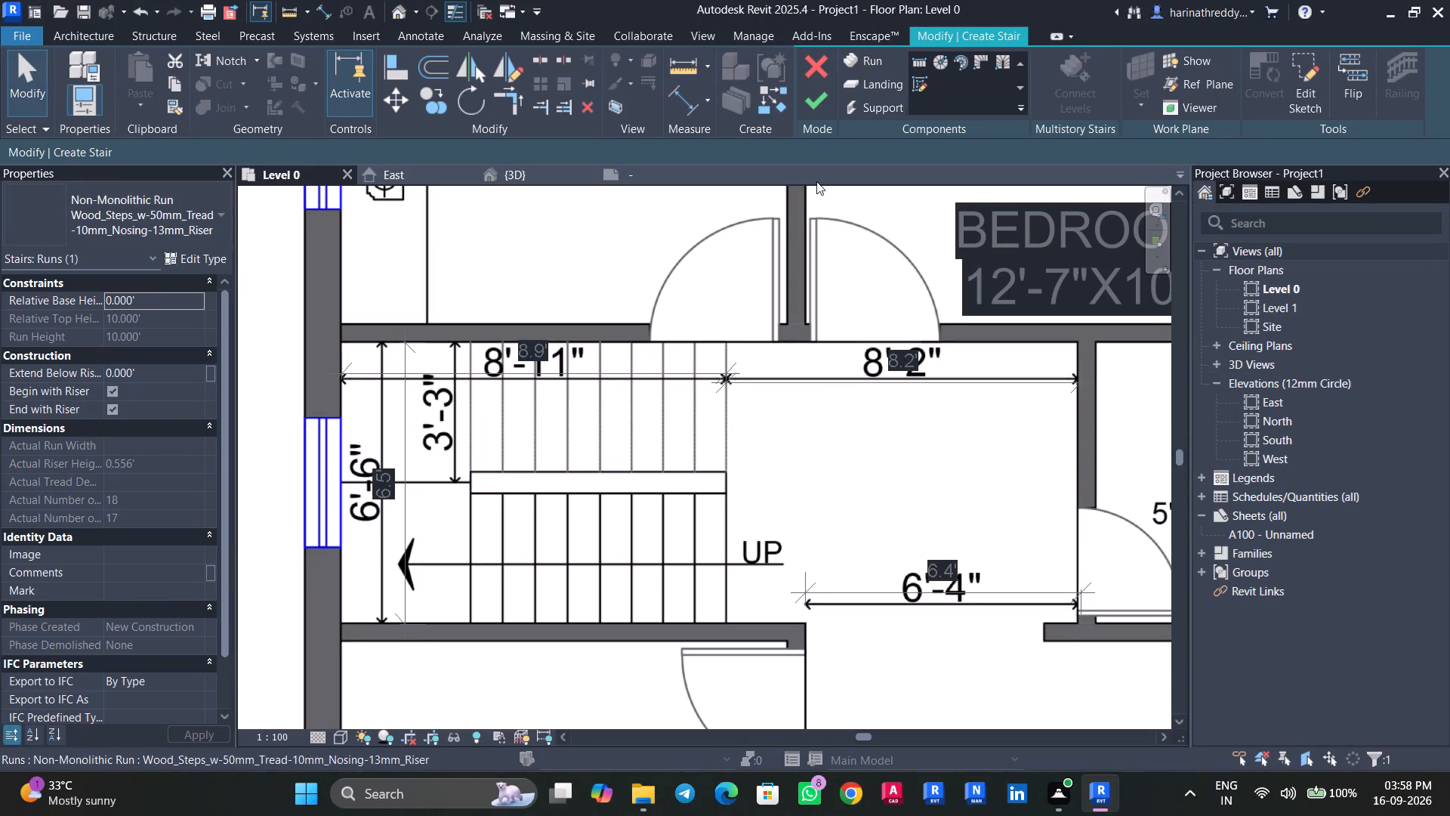
{"action": "left_click", "coordinate": [1298, 98]}
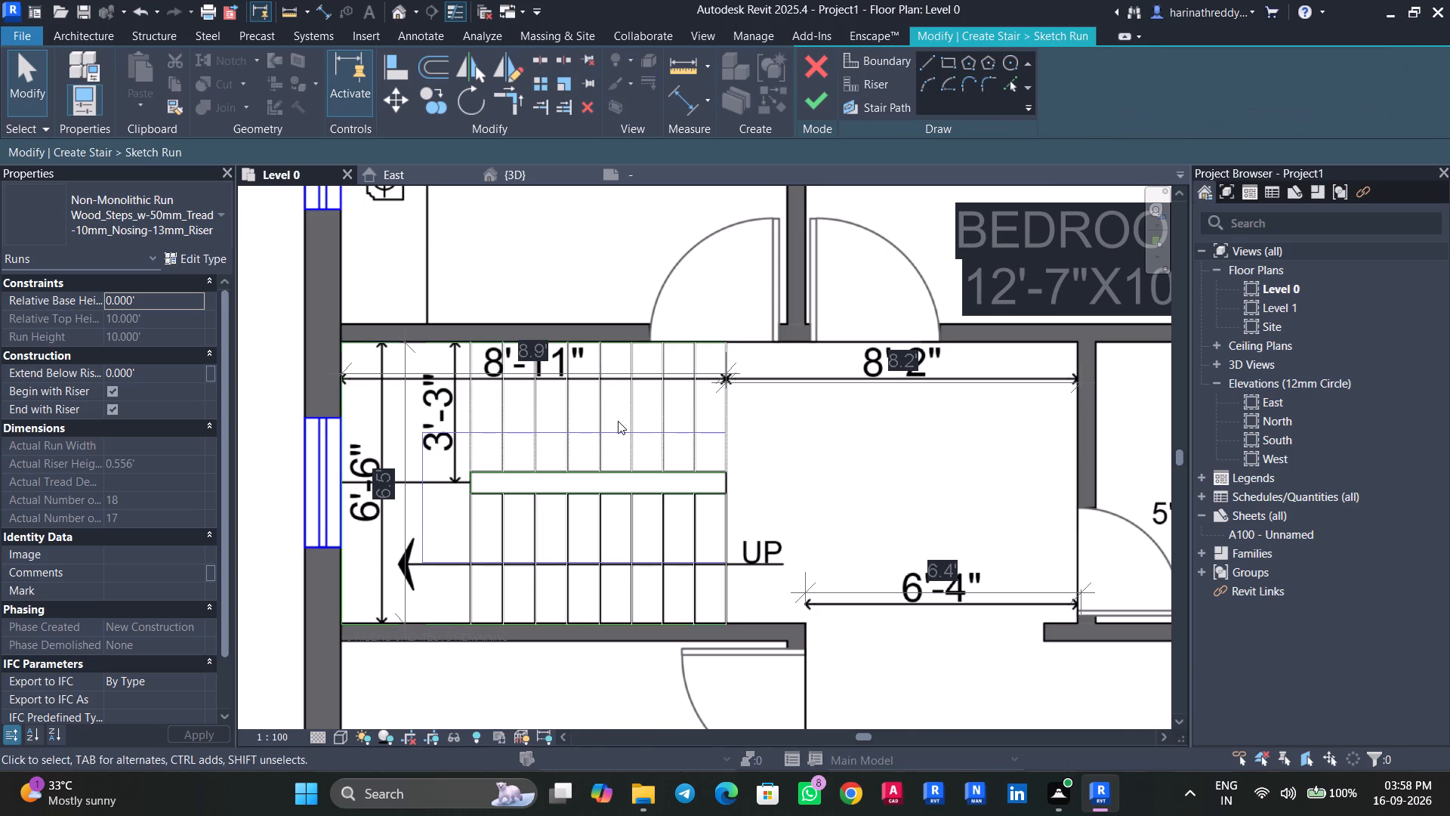
Place an aligned dimension in the 1.5MM style from the upper flight's end riser to the stair edge at the exterior wall.
{"action": "scroll", "coordinate": [618, 421], "scroll_direction": "up", "scroll_amount": 4}
{"action": "middle_click_drag", "start_coordinate": [733, 438], "coordinate": [905, 445]}
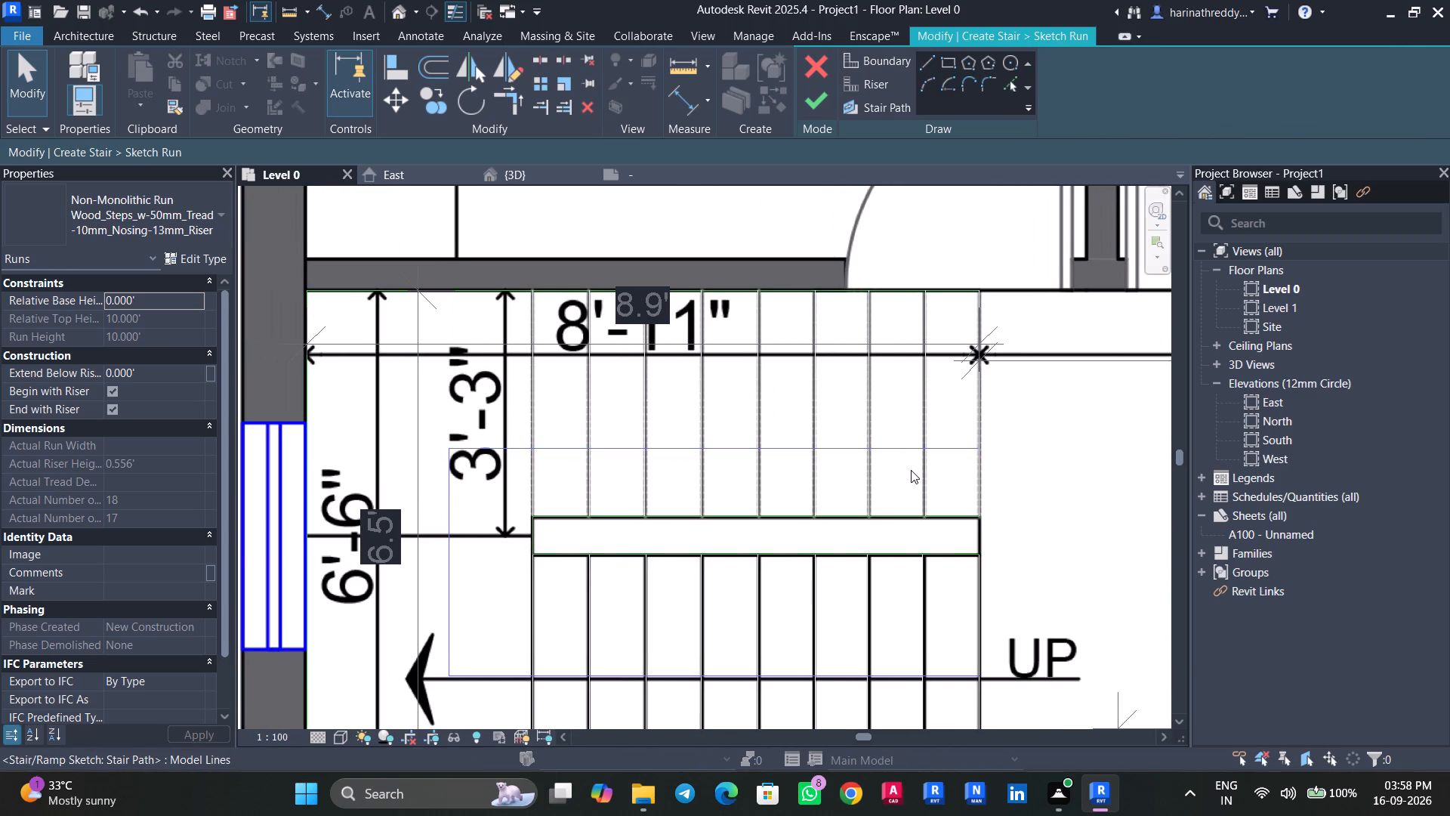
{"action": "left_click", "coordinate": [304, 376]}
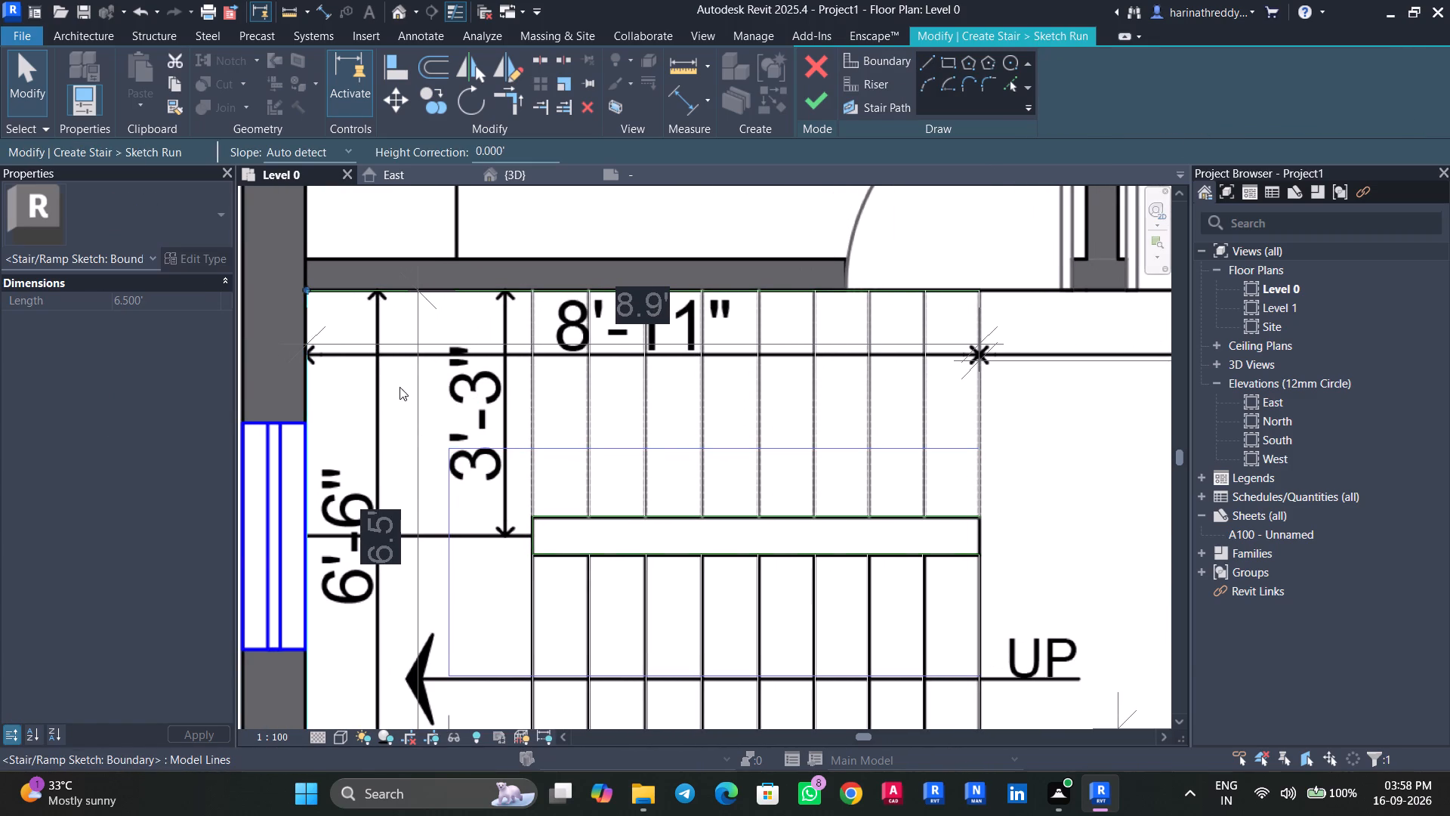
{"action": "key", "text": "Escape"}
{"action": "key", "text": "Escape"}
{"action": "key", "text": "d"}
{"action": "key", "text": "i"}
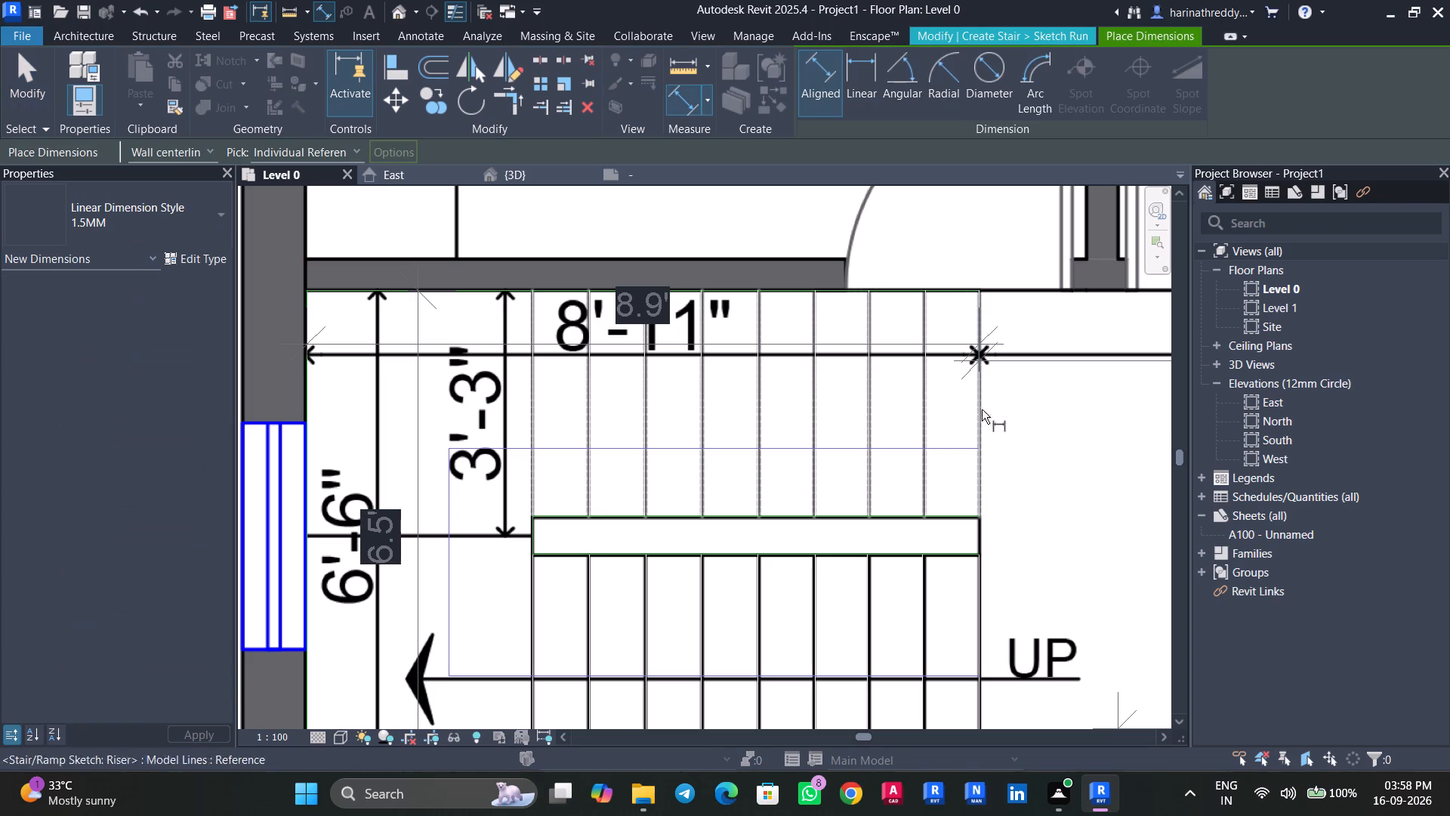
{"action": "left_click", "coordinate": [977, 397]}
{"action": "left_click", "coordinate": [306, 406]}
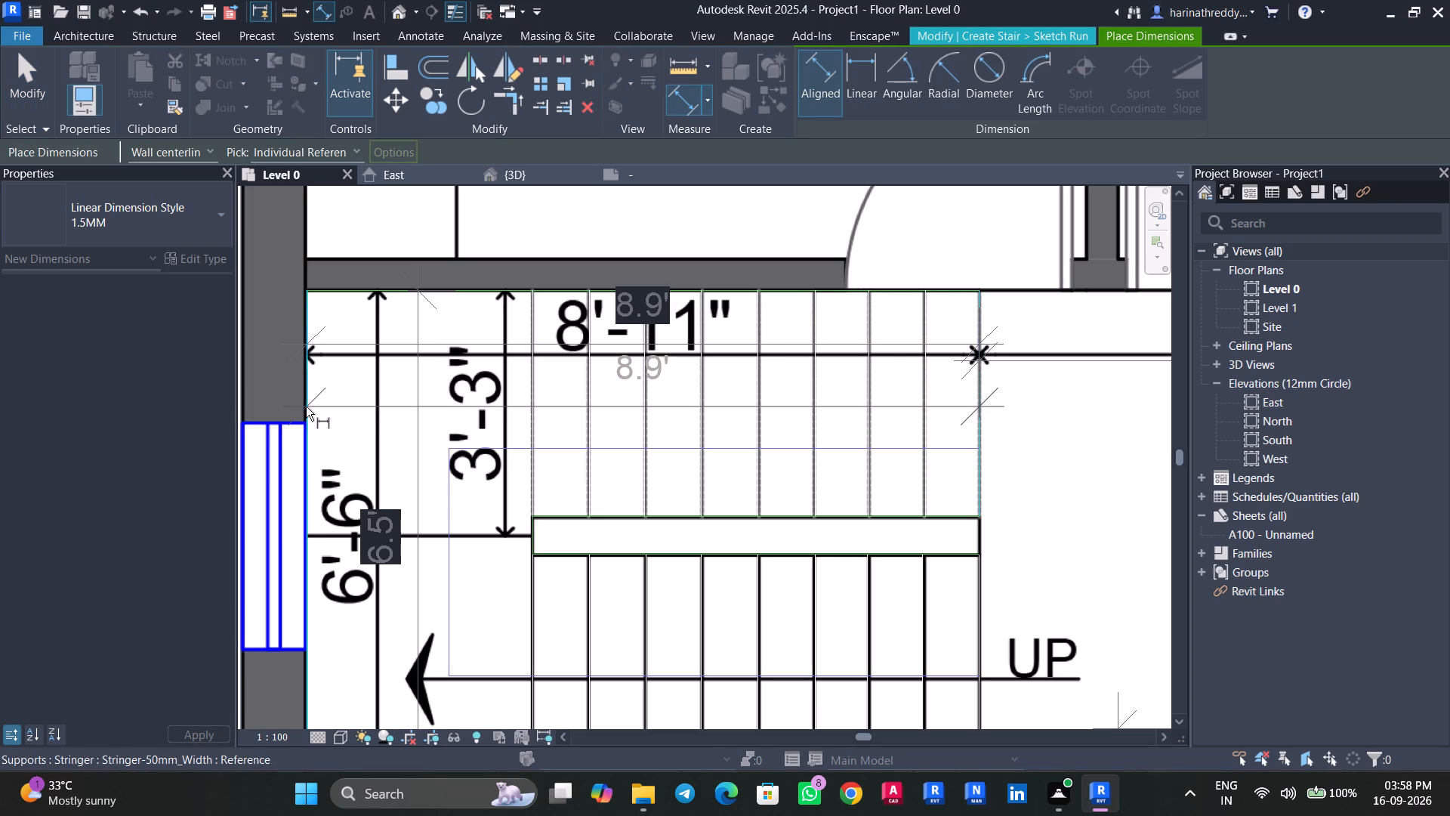
{"action": "middle_click_drag", "start_coordinate": [266, 405], "coordinate": [488, 400]}
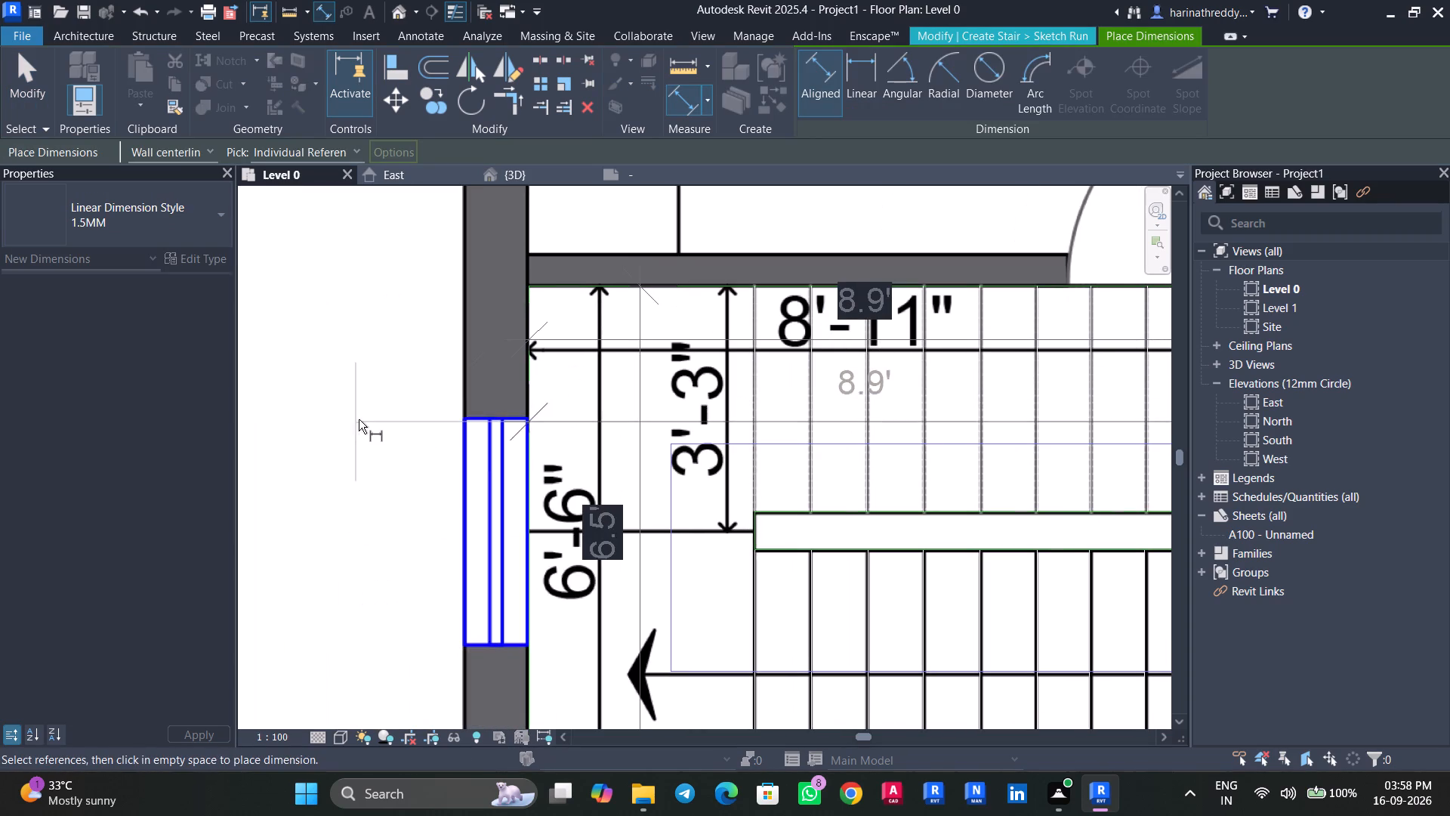
{"action": "left_click", "coordinate": [369, 399]}
{"action": "key", "text": "Escape"}
{"action": "key", "text": "Escape"}
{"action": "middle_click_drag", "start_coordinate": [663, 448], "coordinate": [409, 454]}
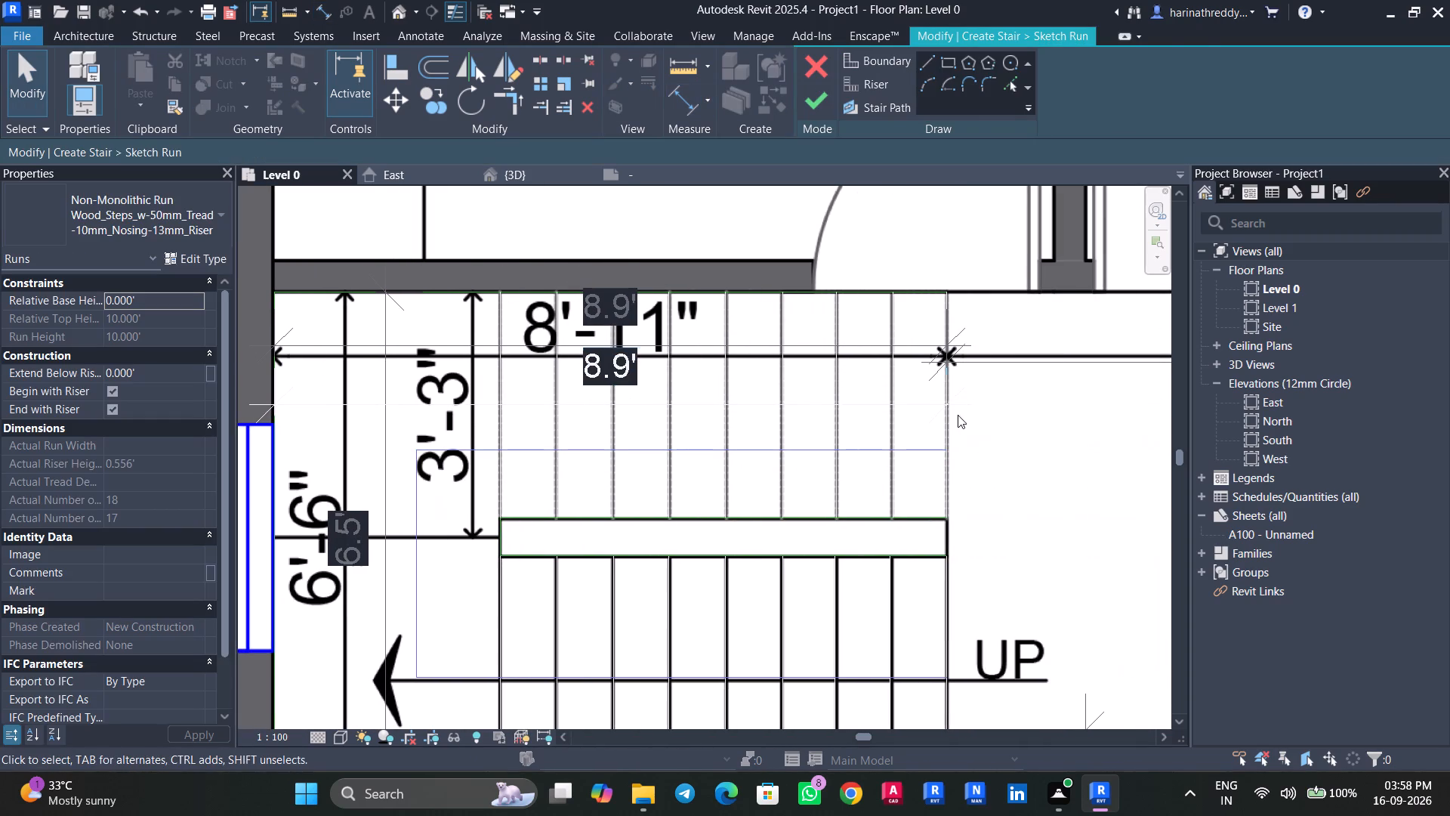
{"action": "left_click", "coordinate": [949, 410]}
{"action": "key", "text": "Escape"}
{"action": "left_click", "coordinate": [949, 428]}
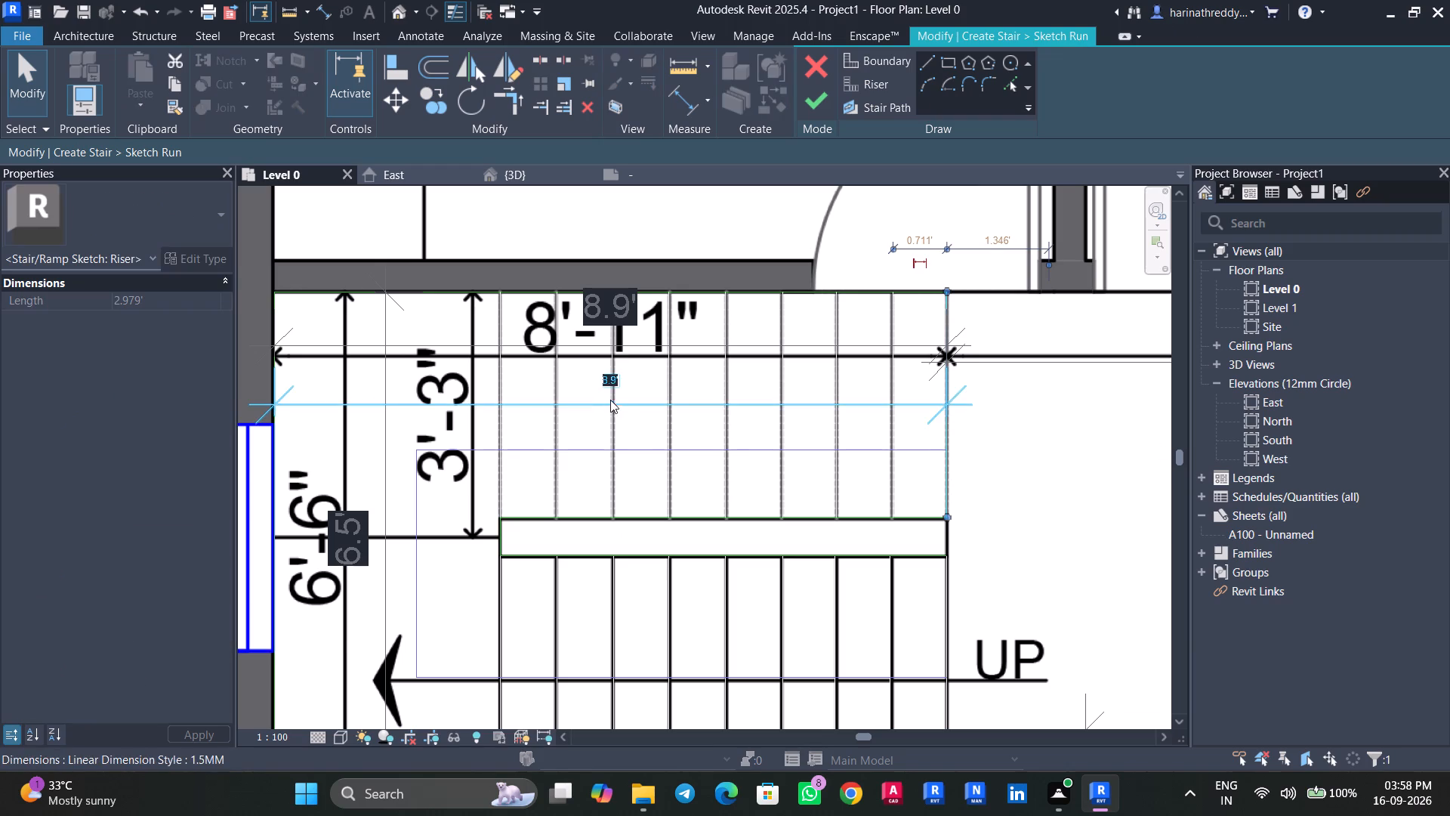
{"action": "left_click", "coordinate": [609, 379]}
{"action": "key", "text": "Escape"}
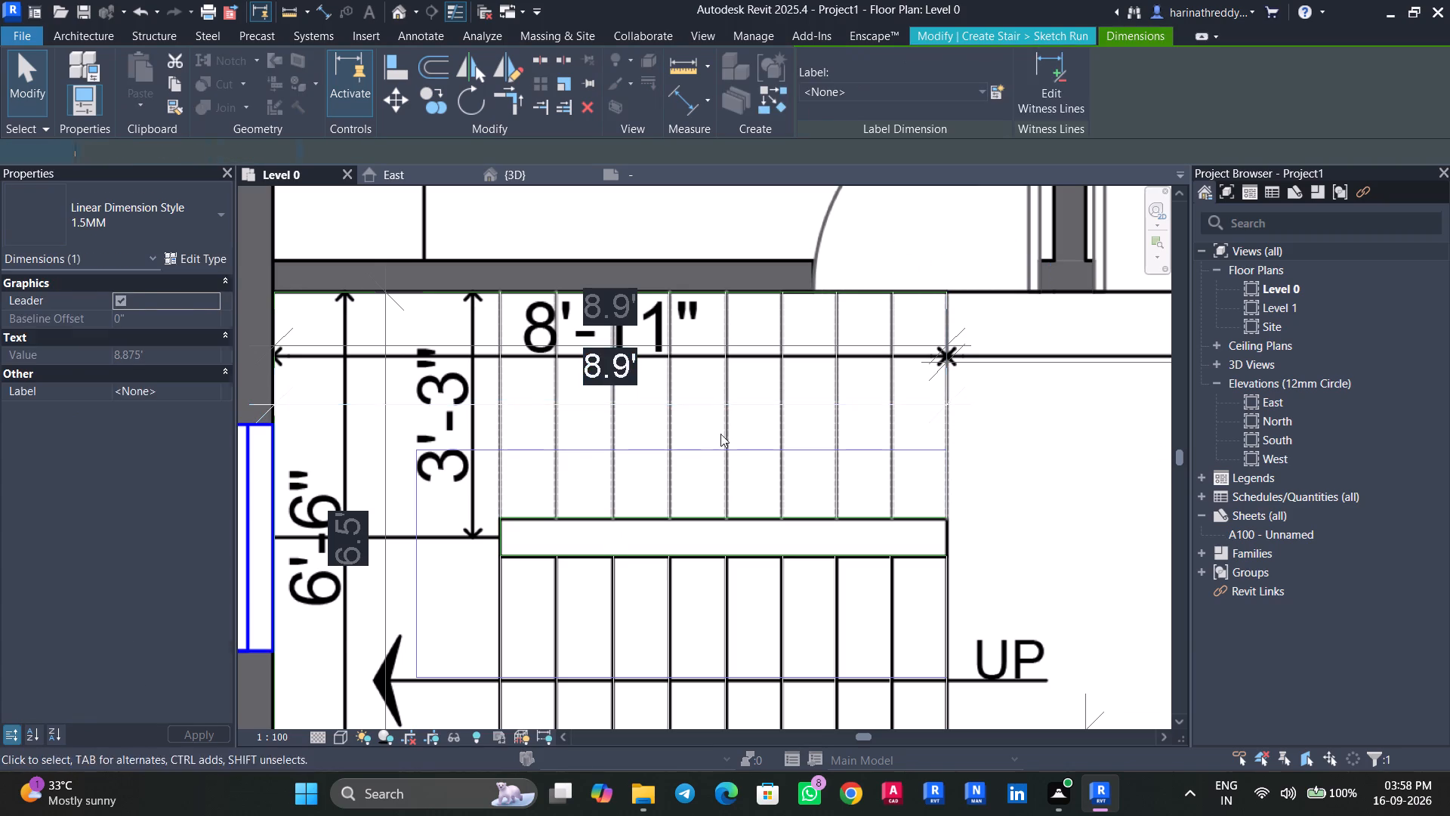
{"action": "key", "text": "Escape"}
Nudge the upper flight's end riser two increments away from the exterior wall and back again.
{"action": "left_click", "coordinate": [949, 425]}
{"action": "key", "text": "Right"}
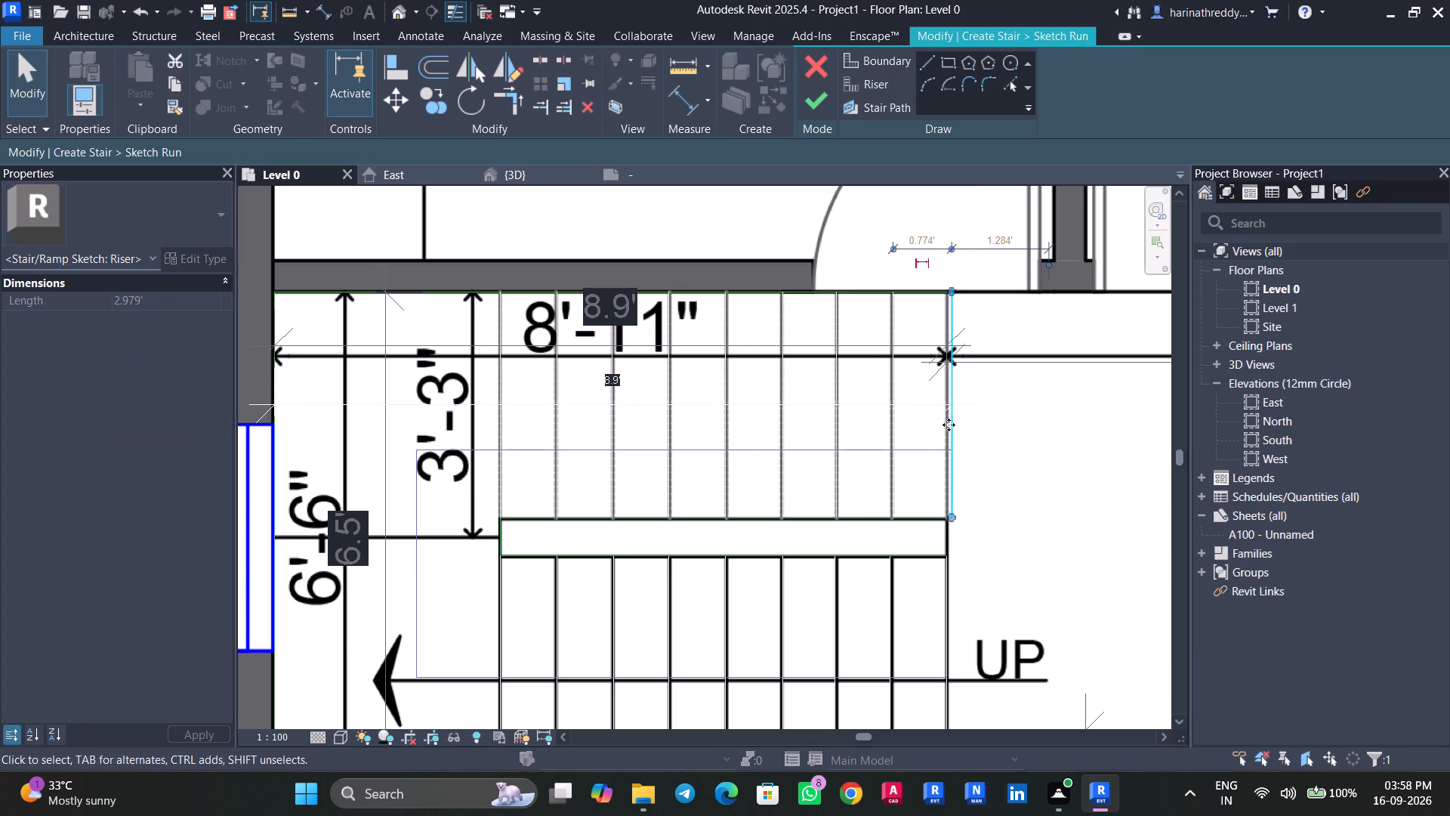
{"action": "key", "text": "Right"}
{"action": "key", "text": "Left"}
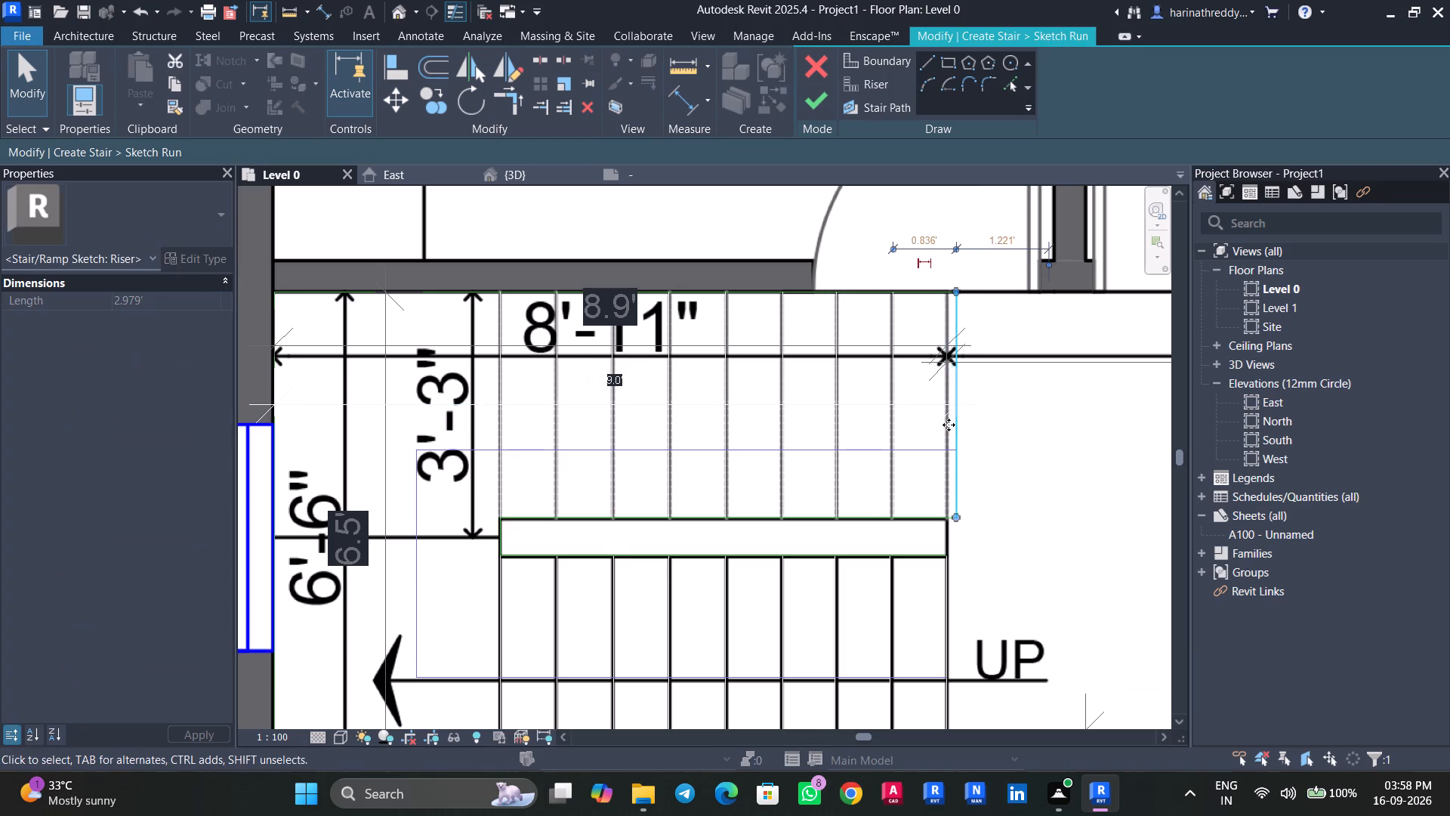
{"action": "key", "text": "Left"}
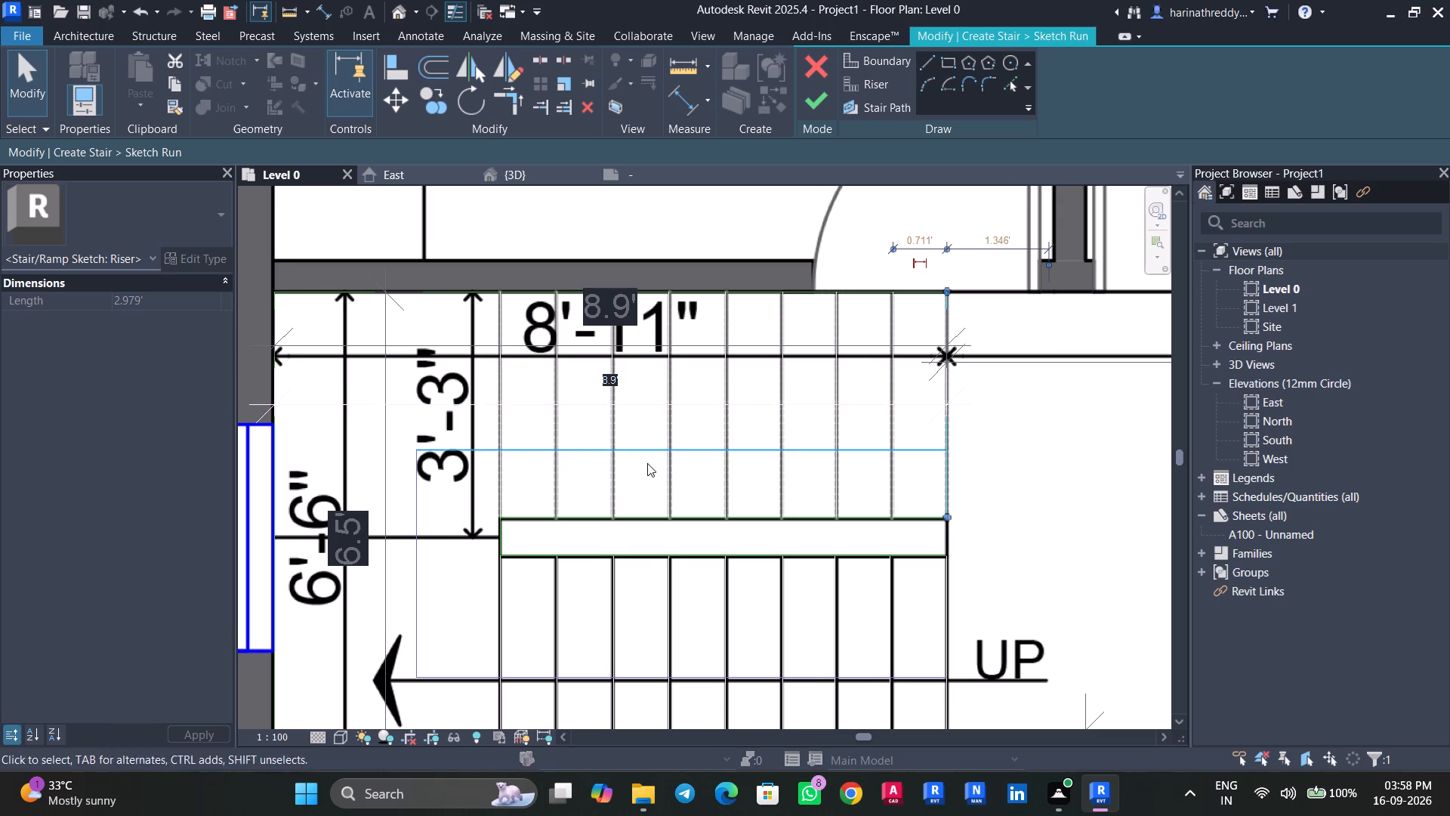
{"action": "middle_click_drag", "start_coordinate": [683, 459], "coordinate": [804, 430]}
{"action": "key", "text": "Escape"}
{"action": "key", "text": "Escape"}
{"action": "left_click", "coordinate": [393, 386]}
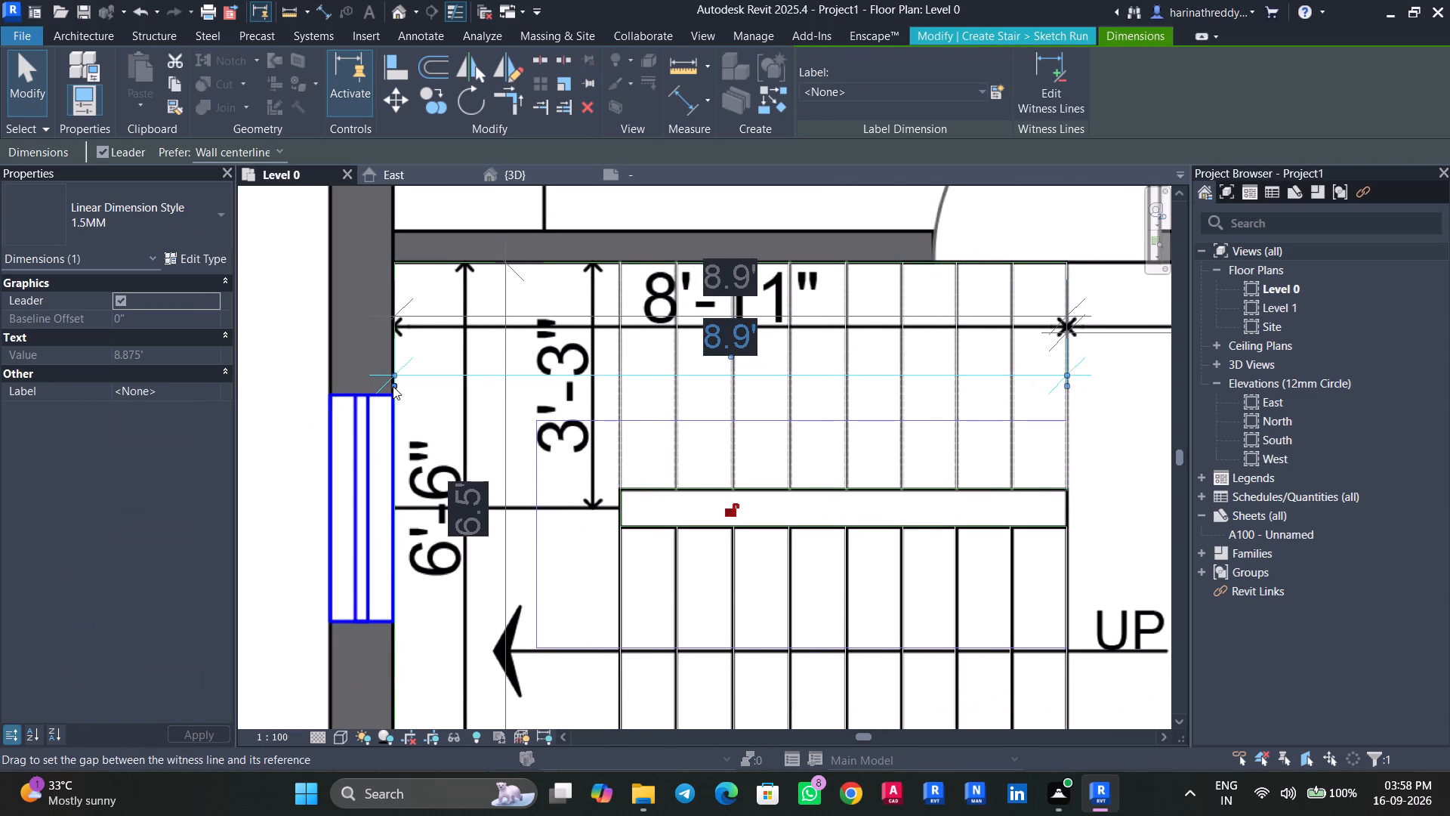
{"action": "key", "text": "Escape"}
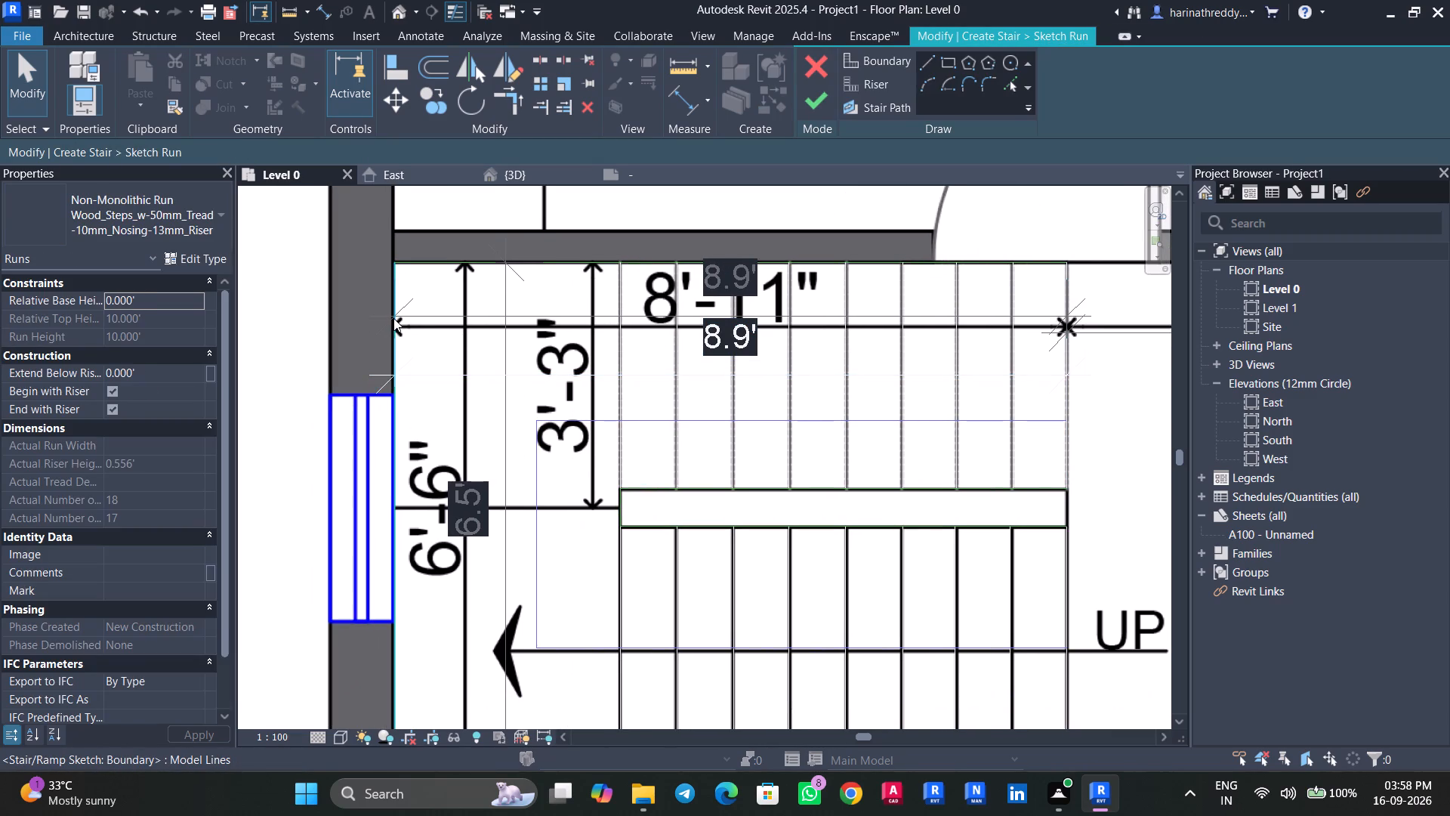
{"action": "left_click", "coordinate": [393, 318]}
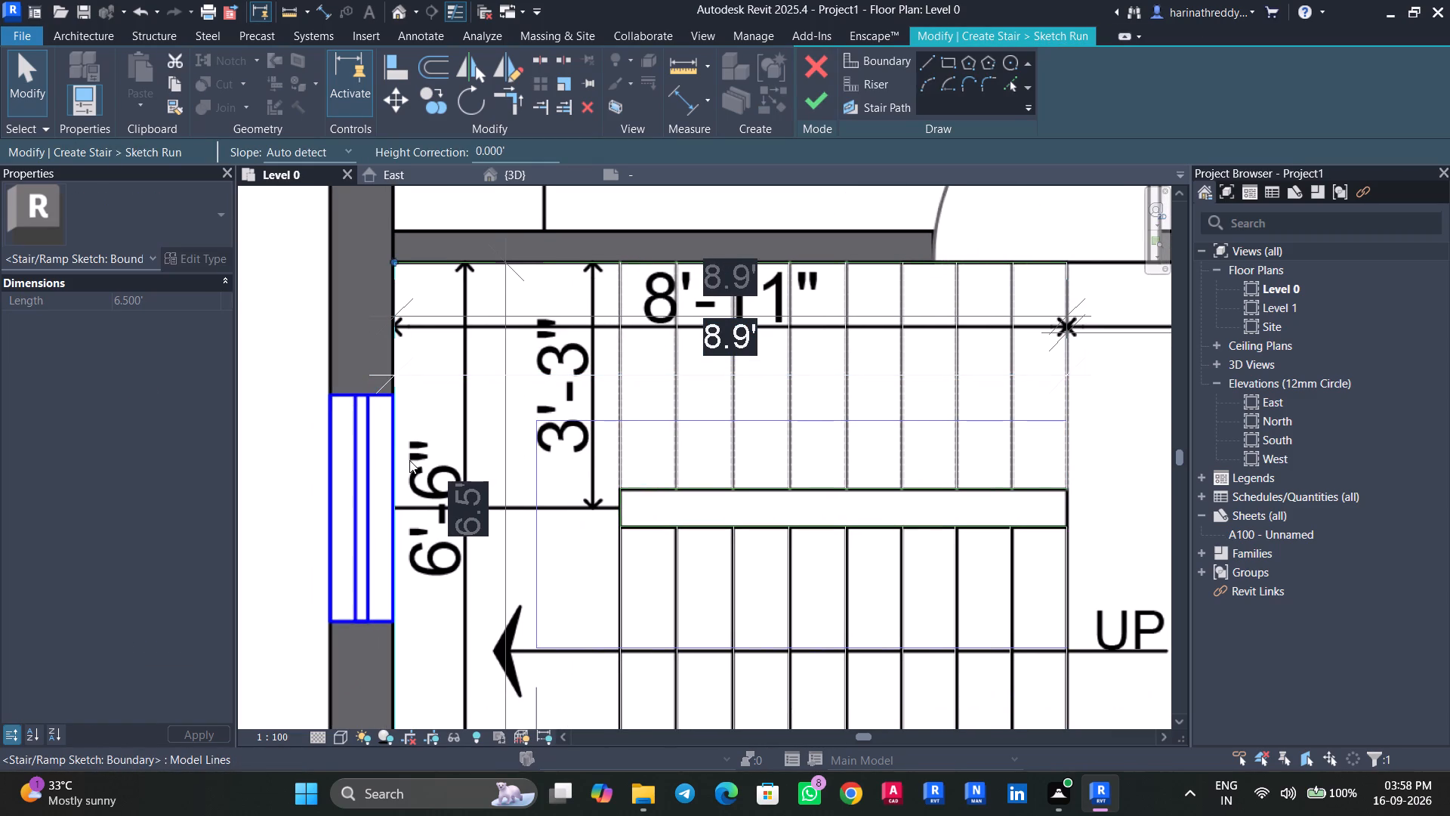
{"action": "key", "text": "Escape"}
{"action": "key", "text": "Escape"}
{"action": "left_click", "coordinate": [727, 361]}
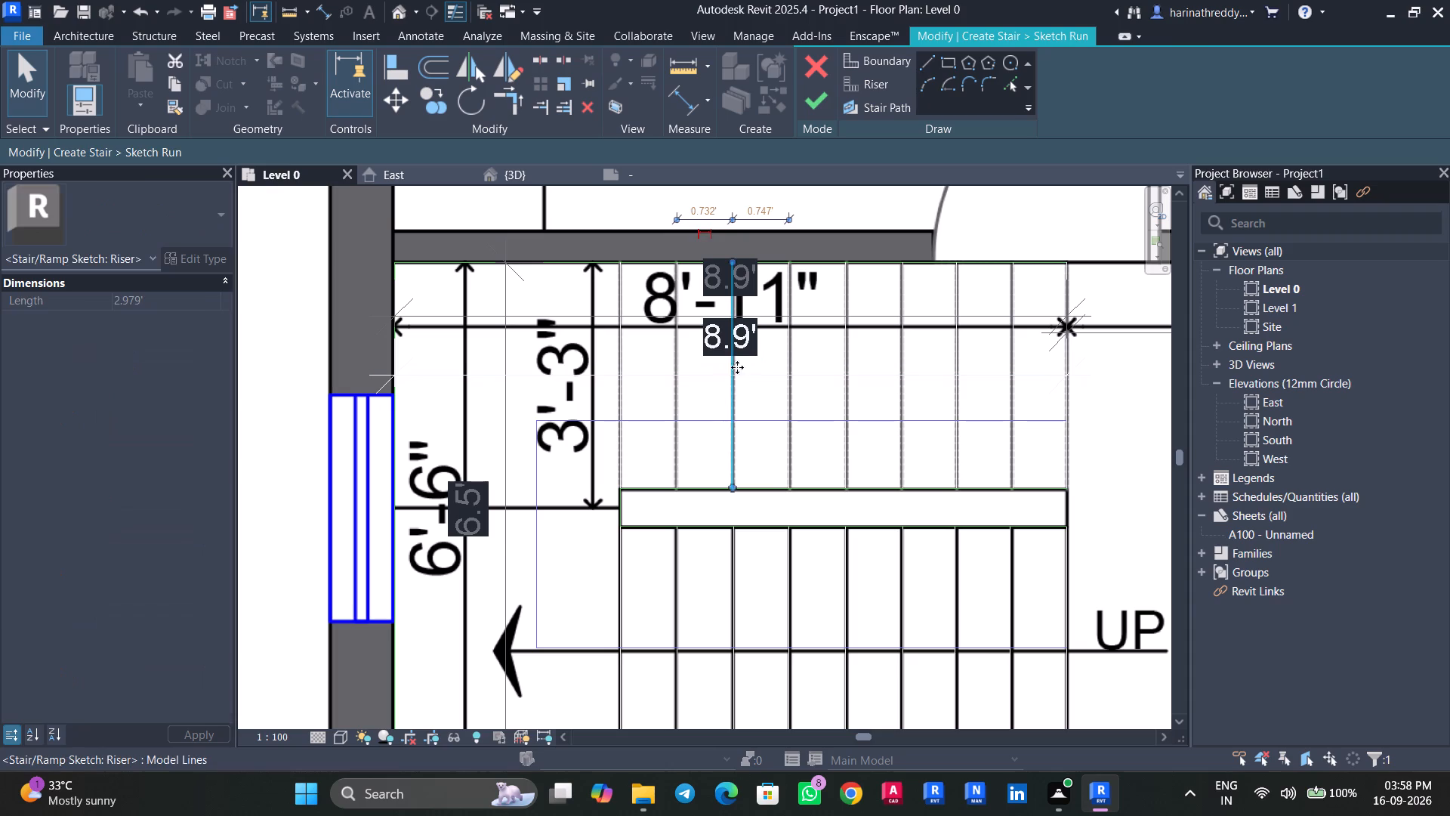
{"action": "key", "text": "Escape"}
Shift the new overall stair dimension line slightly toward the gap between the two flights.
{"action": "left_click", "coordinate": [746, 373]}
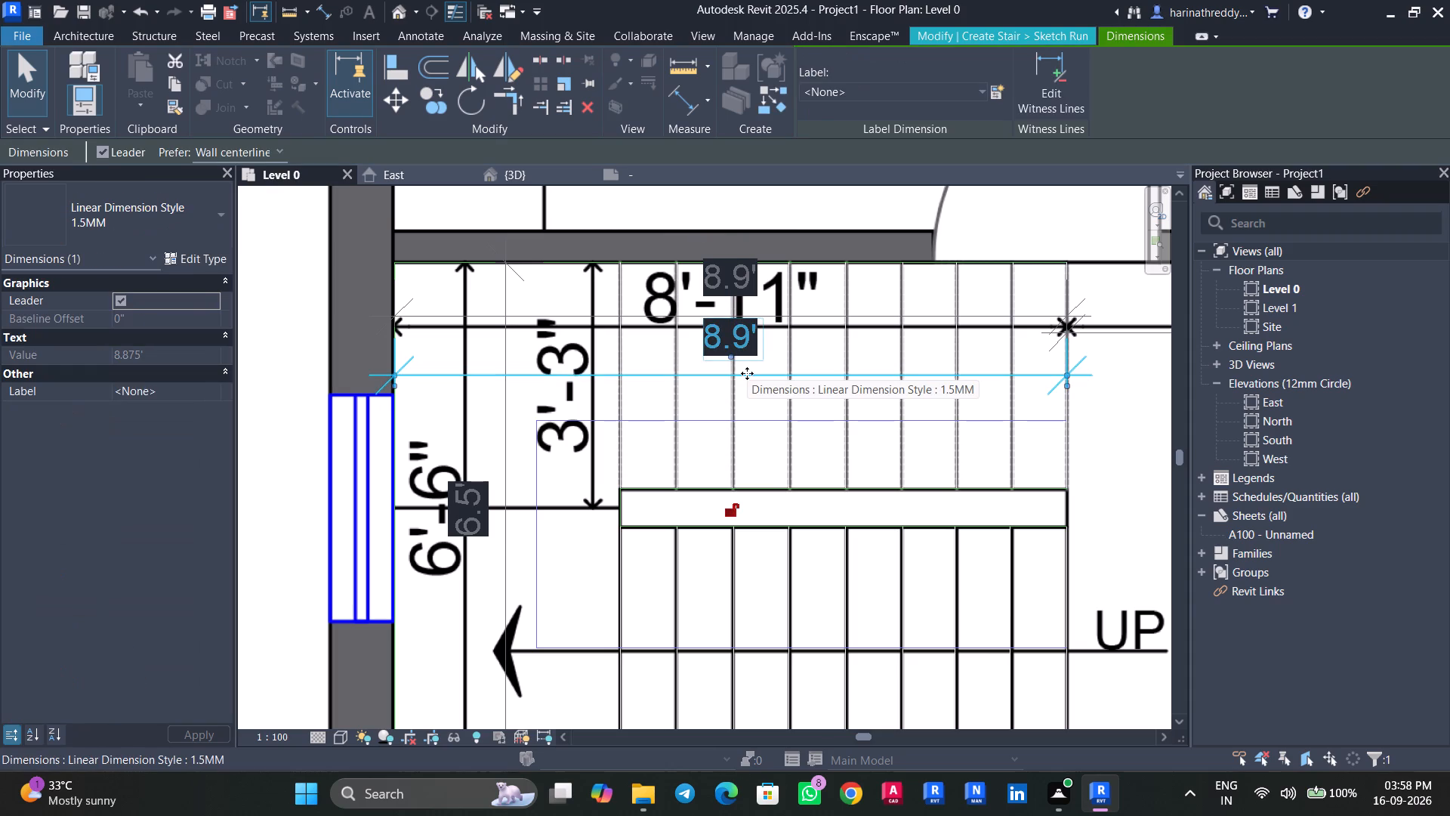
{"action": "key", "text": "Down"}
{"action": "key", "text": "Down"}
{"action": "key", "text": "Down"}
{"action": "key", "text": "Down"}
{"action": "key", "text": "Down"}
{"action": "key", "text": "Down"}
{"action": "key", "text": "Down"}
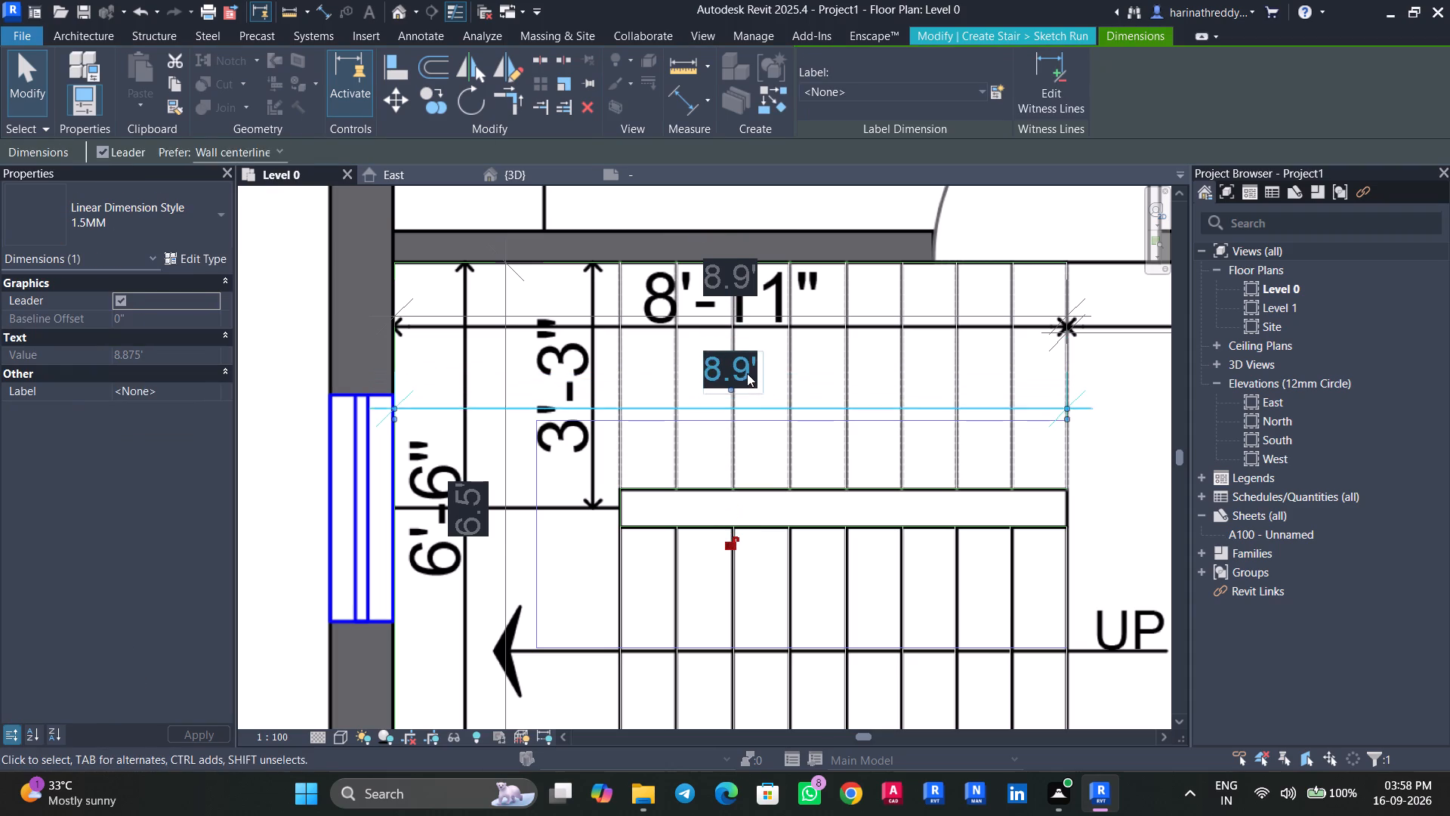
{"action": "key", "text": "Down"}
{"action": "key", "text": "Down"}
{"action": "key", "text": "Up"}
{"action": "key", "text": "Up"}
{"action": "key", "text": "Up"}
{"action": "key", "text": "Up"}
{"action": "key", "text": "Up"}
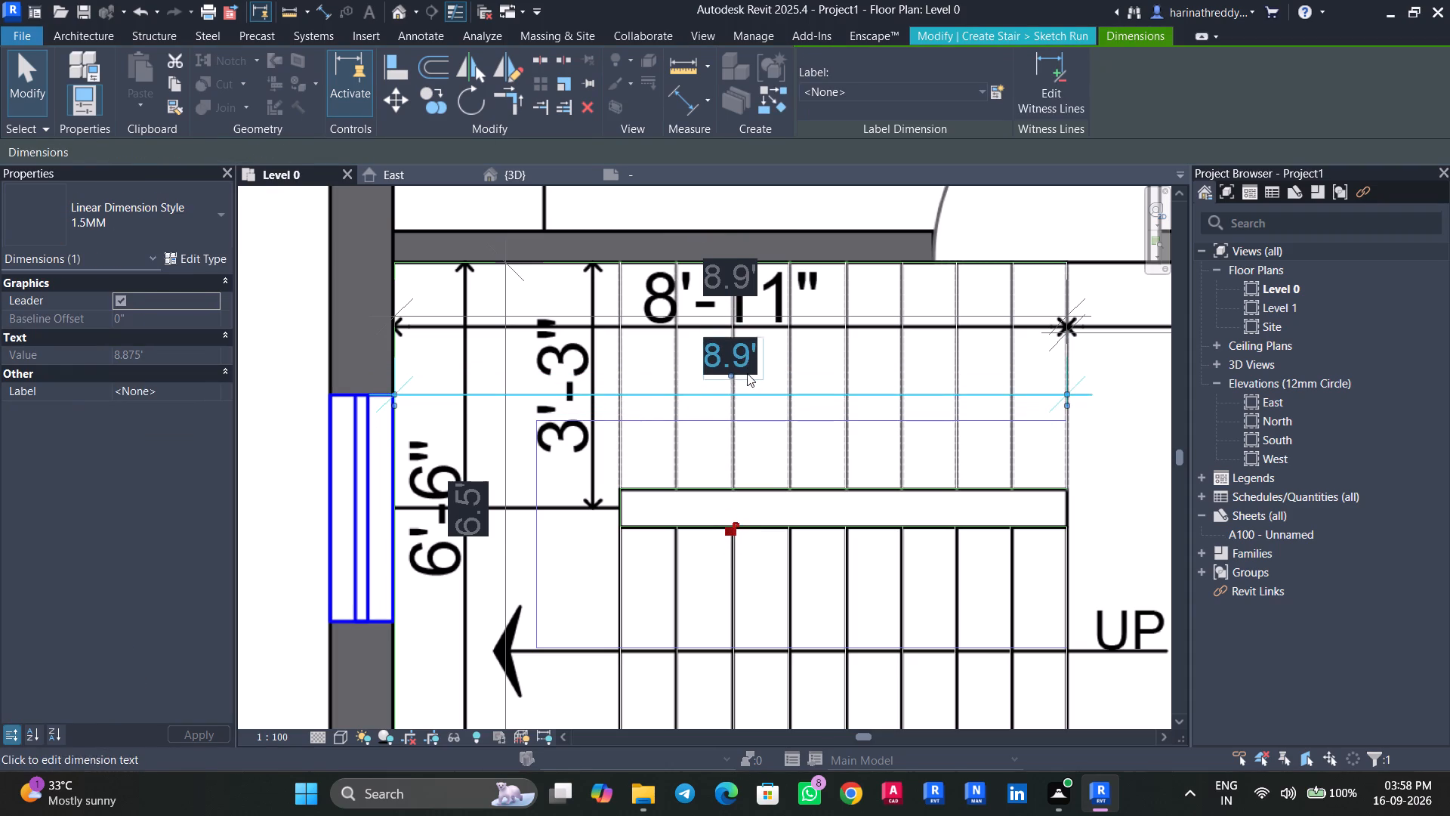
{"action": "key", "text": "Up"}
{"action": "key", "text": "Up"}
{"action": "key", "text": "Escape"}
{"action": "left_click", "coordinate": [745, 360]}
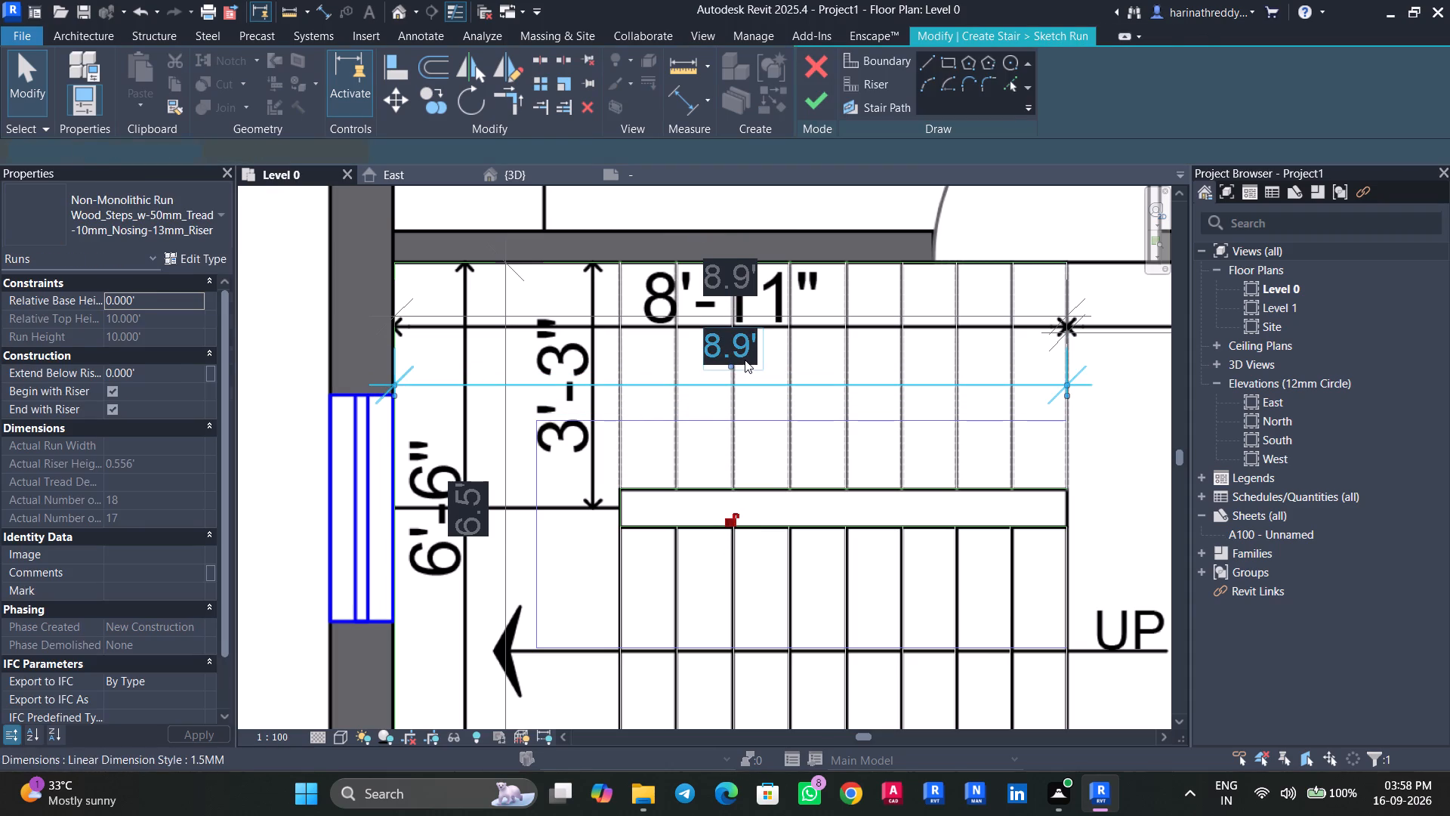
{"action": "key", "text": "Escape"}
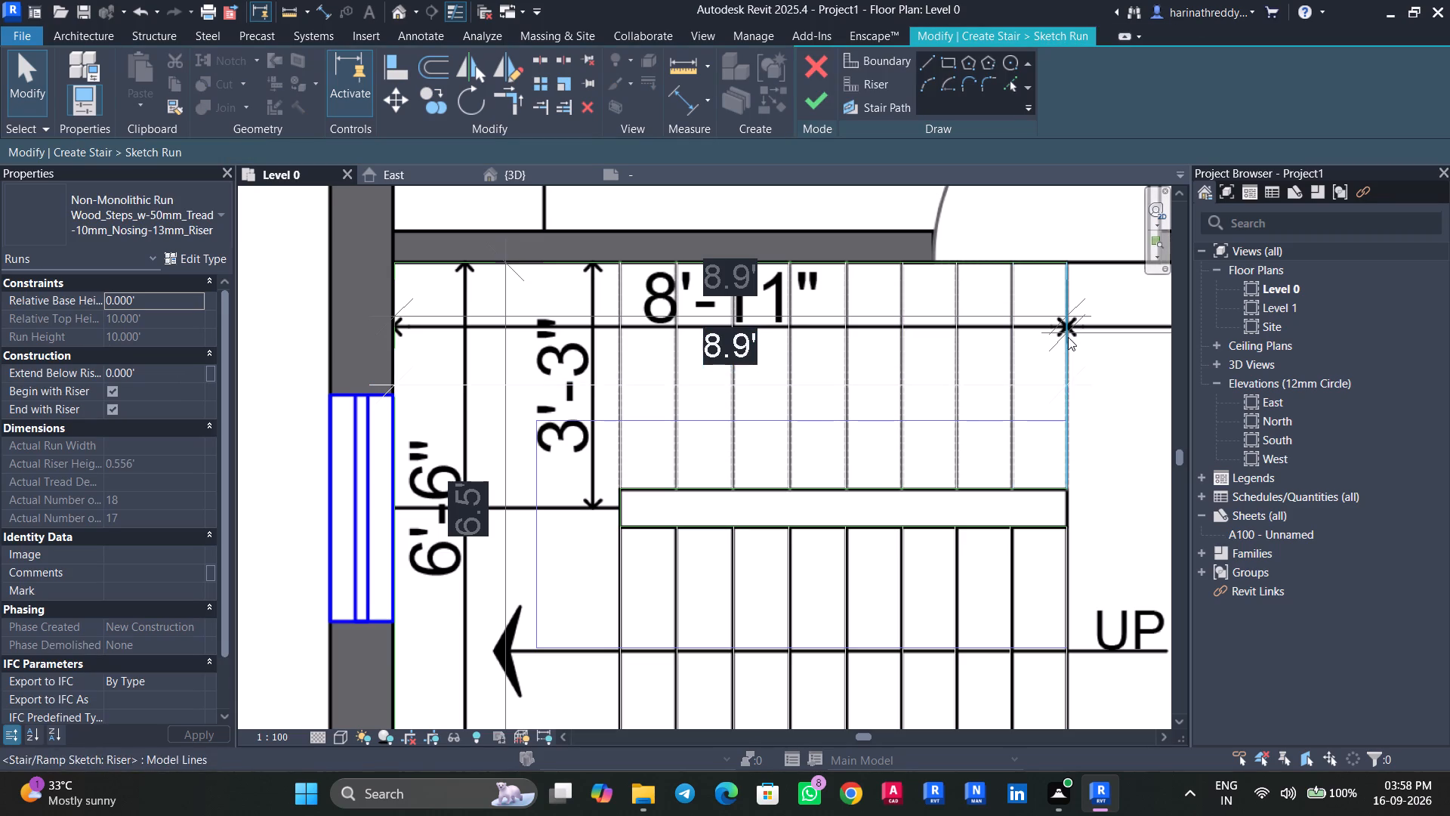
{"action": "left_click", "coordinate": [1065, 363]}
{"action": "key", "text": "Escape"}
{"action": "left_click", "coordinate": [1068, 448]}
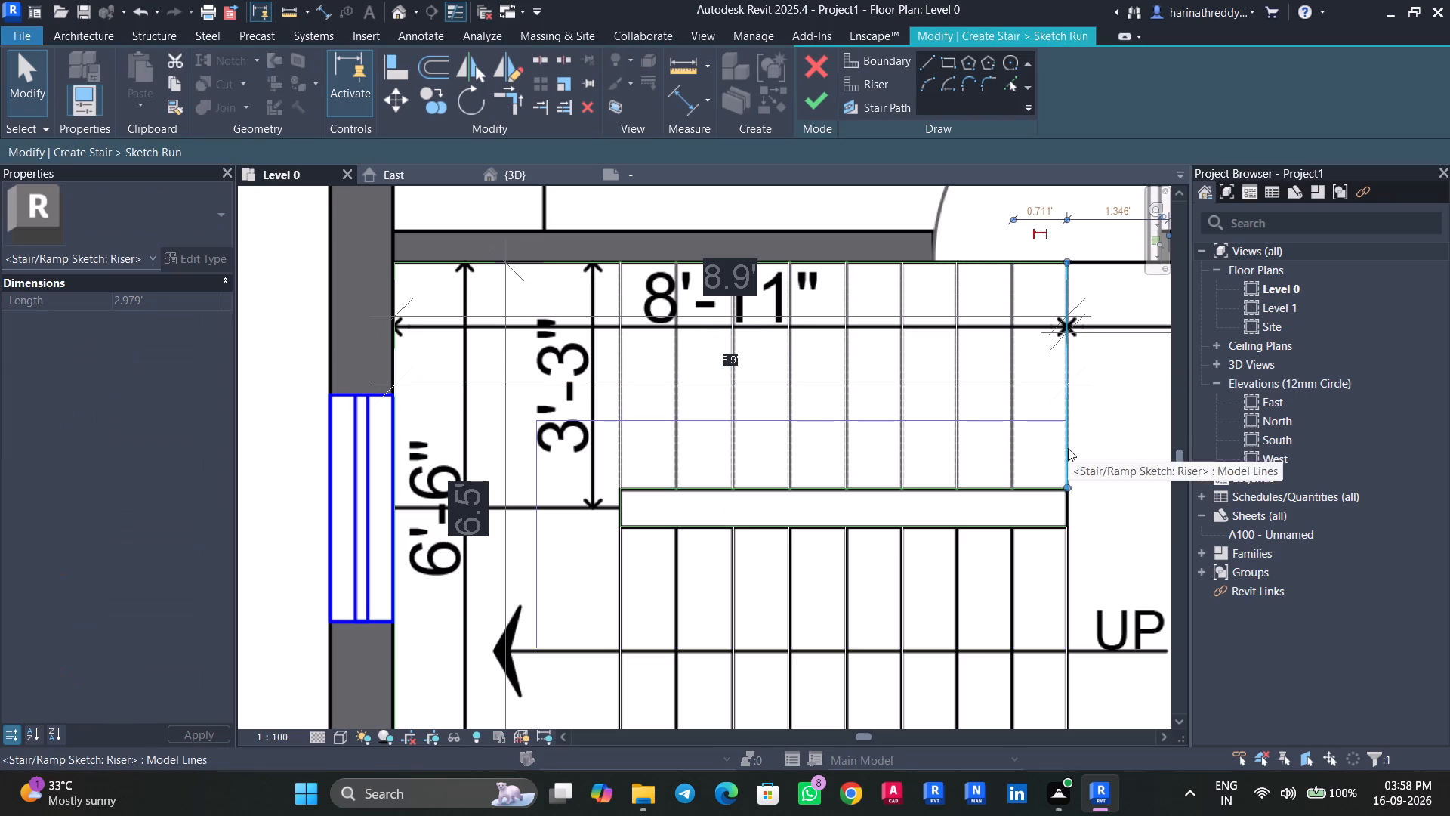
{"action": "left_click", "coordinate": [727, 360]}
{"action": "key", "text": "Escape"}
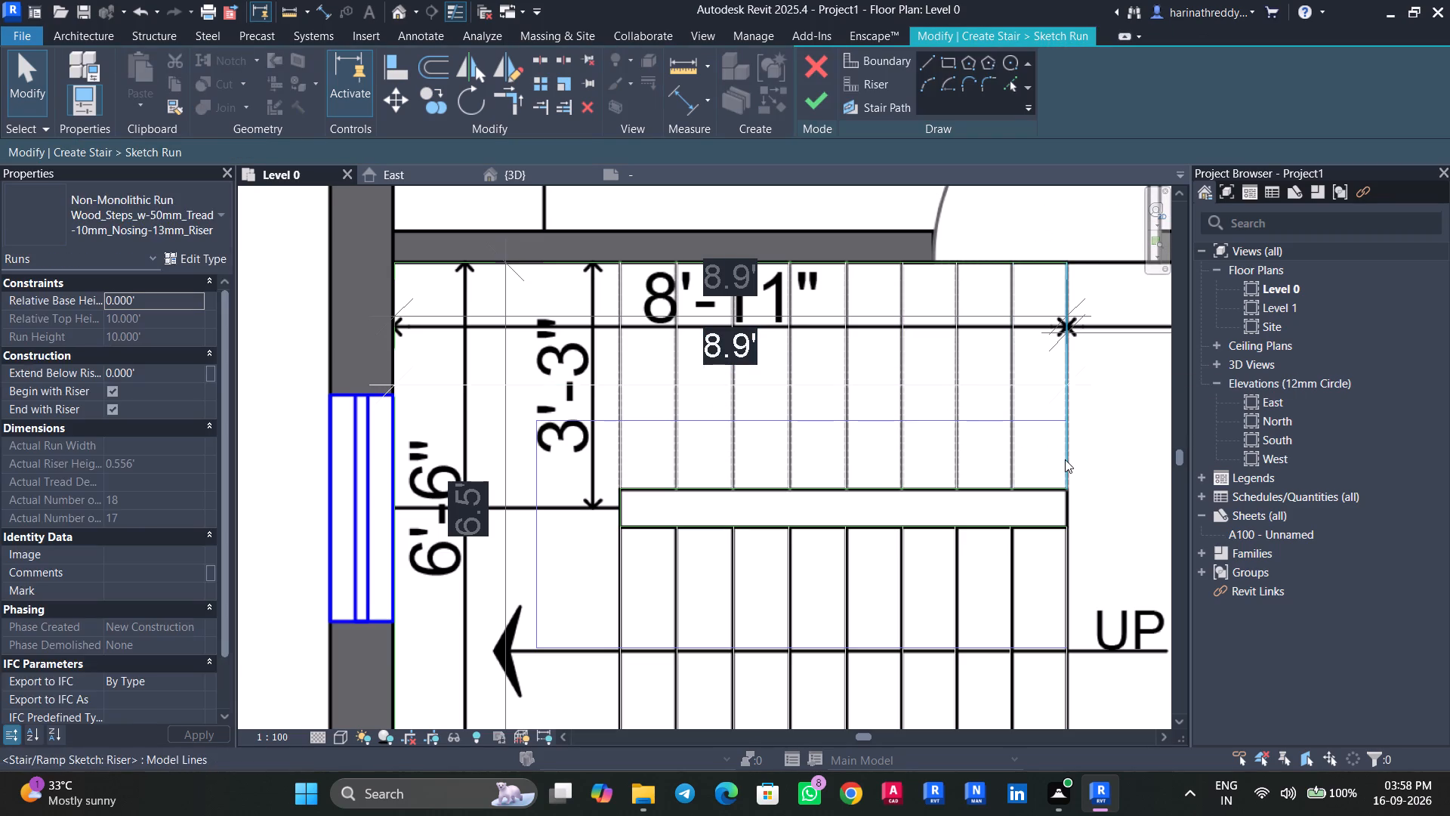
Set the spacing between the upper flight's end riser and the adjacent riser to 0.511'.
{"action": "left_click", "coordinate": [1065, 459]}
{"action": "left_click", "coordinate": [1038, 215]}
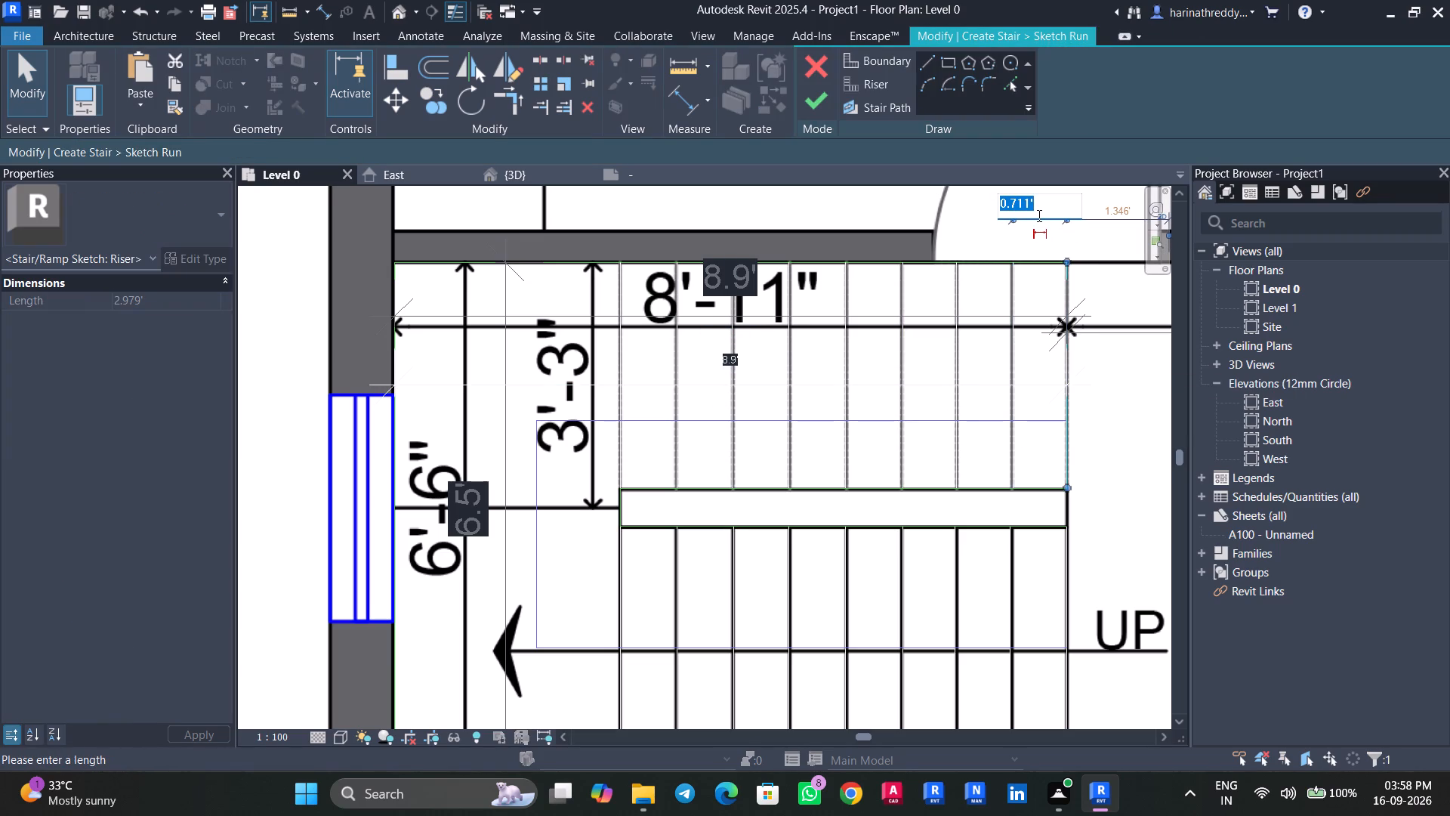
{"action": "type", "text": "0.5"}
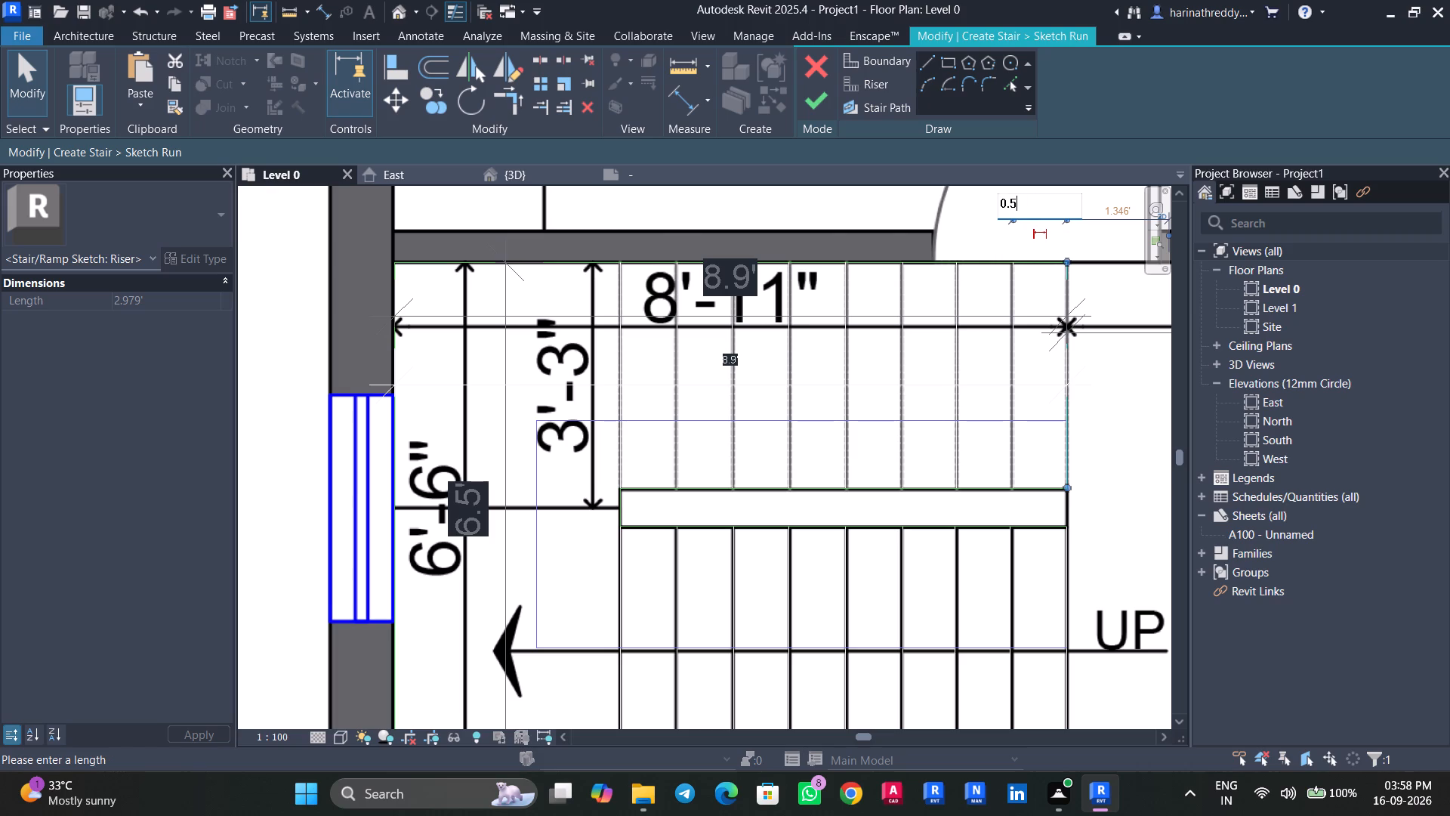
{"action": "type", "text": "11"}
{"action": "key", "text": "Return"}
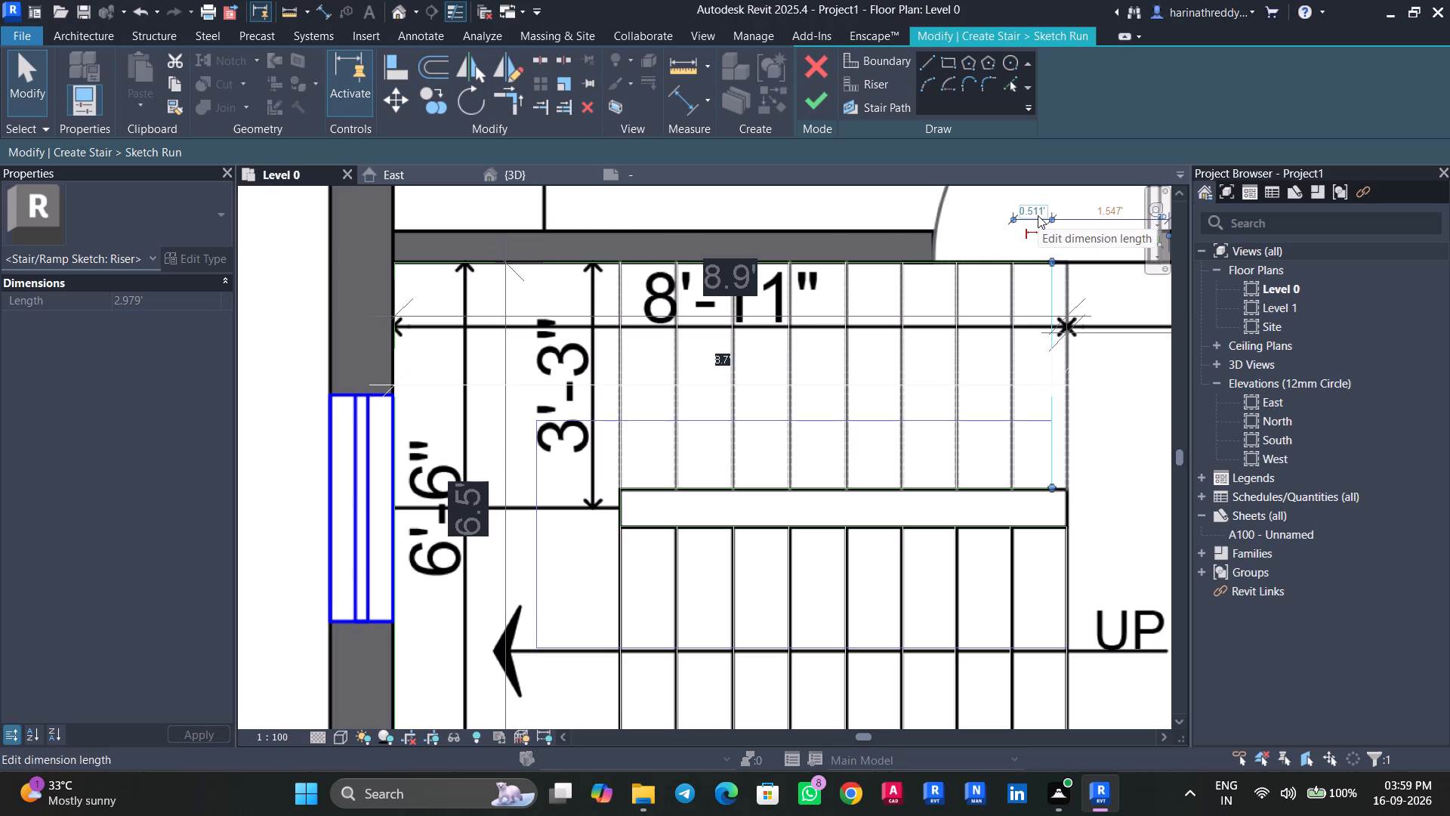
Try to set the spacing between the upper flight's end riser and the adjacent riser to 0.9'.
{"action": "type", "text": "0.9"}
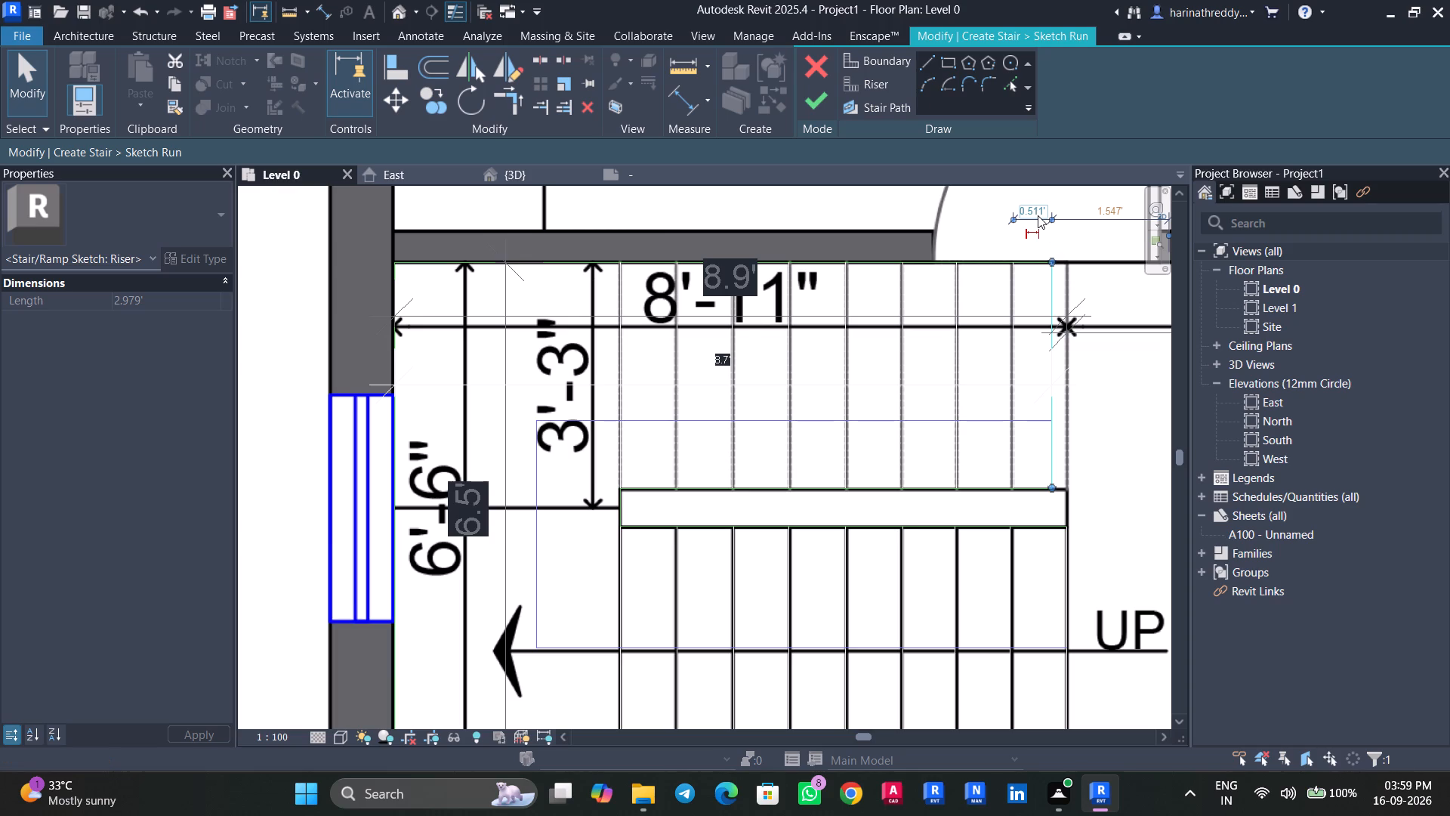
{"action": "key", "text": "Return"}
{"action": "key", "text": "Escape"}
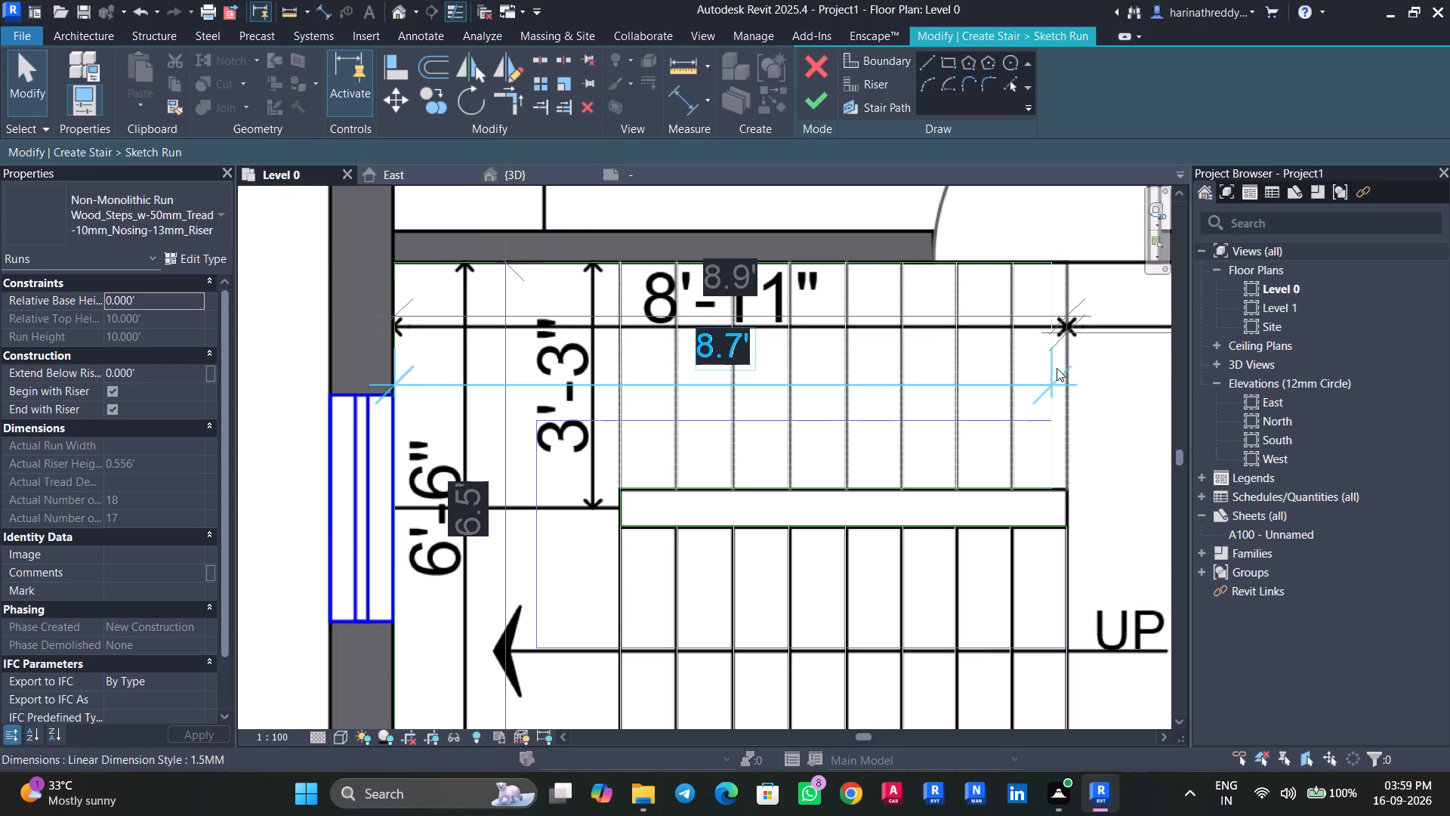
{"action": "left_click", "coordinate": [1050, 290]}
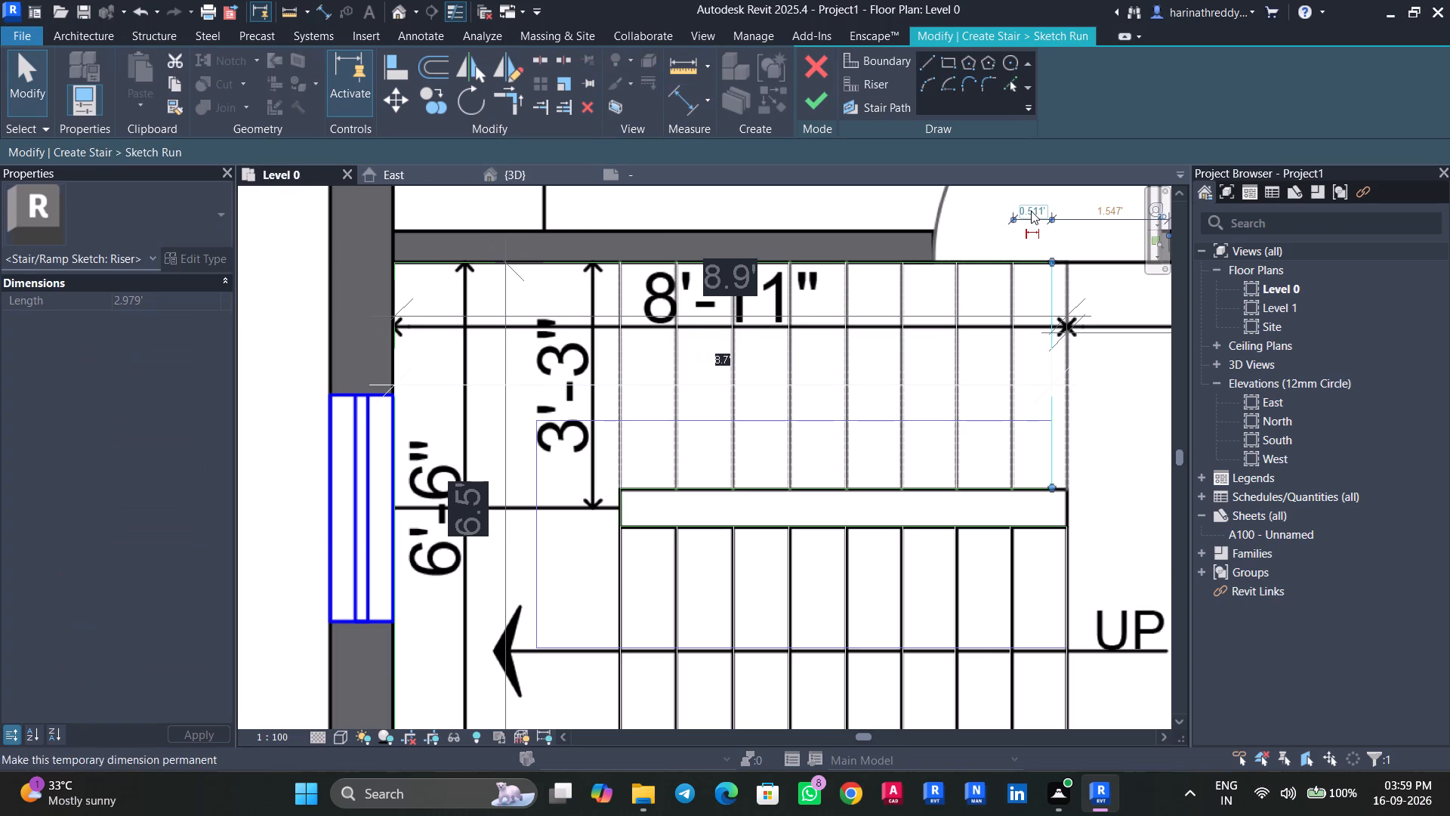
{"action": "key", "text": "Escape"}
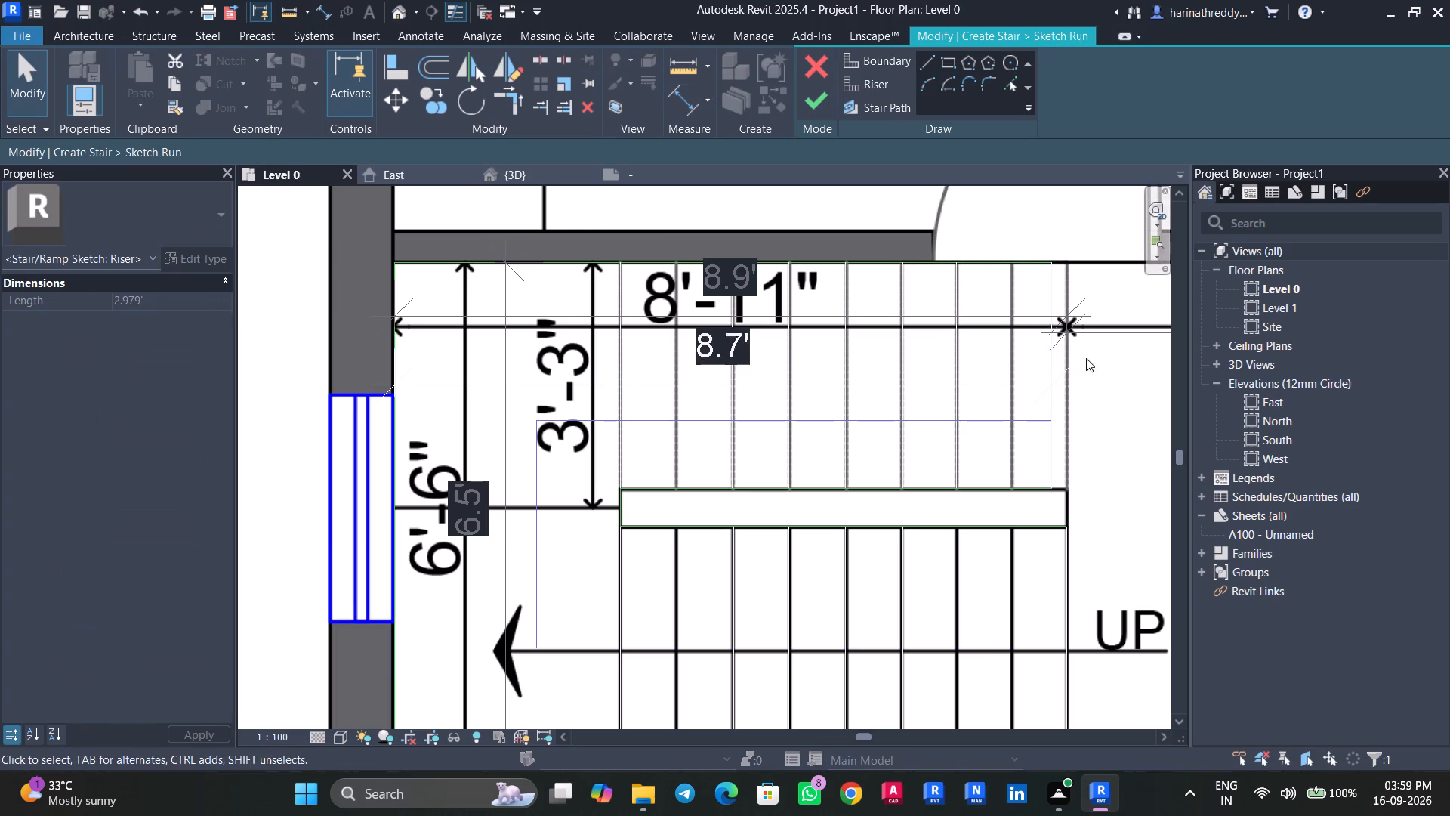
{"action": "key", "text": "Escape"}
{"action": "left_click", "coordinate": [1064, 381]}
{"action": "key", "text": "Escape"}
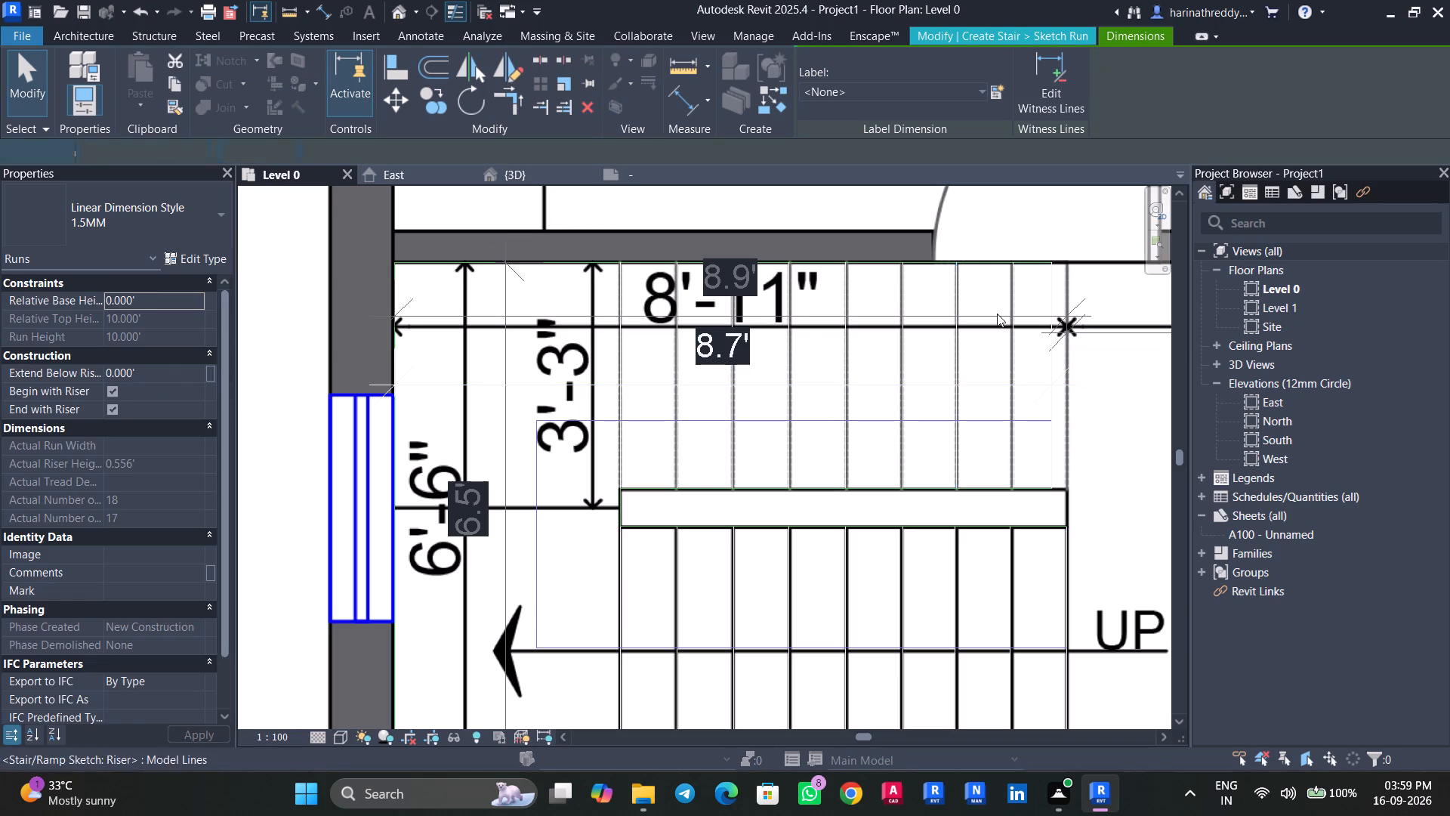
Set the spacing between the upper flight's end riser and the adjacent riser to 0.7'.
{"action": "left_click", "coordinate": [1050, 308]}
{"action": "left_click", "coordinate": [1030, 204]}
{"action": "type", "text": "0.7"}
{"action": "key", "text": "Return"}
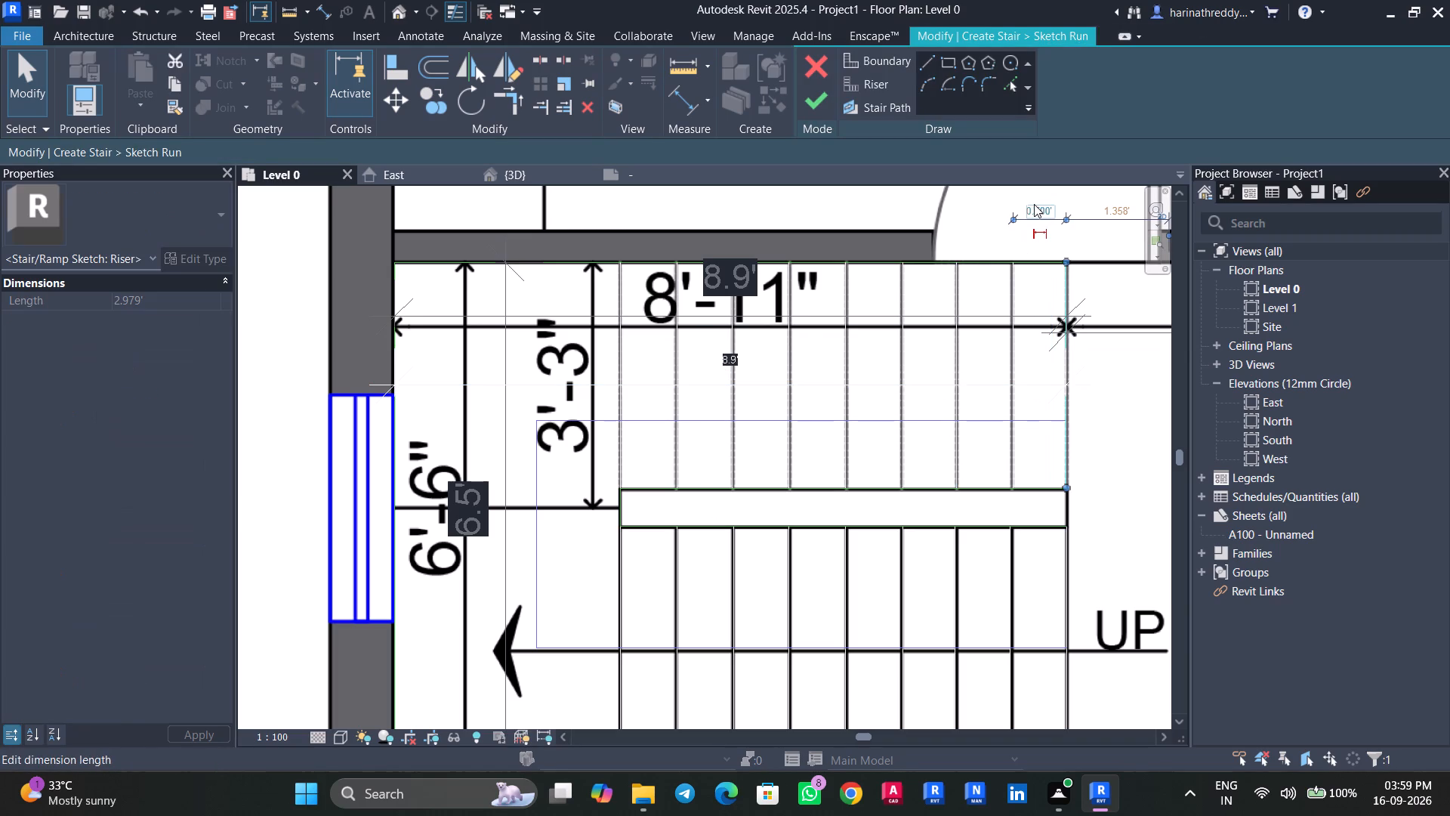
Set the spacing between the upper flight's end riser and the adjacent riser to 0.8'.
{"action": "left_click", "coordinate": [1049, 207]}
{"action": "type", "text": "0.8"}
{"action": "key", "text": "Return"}
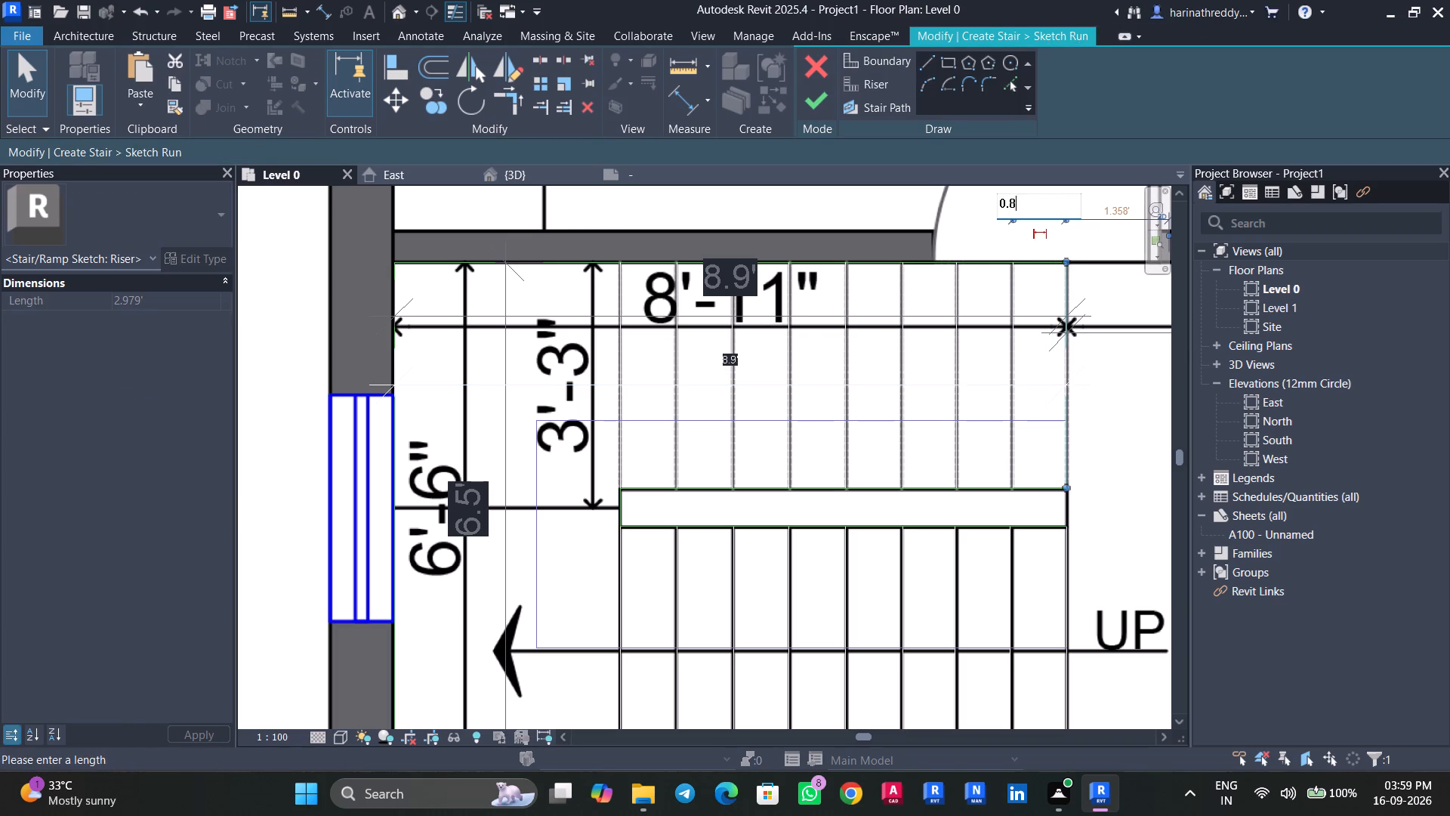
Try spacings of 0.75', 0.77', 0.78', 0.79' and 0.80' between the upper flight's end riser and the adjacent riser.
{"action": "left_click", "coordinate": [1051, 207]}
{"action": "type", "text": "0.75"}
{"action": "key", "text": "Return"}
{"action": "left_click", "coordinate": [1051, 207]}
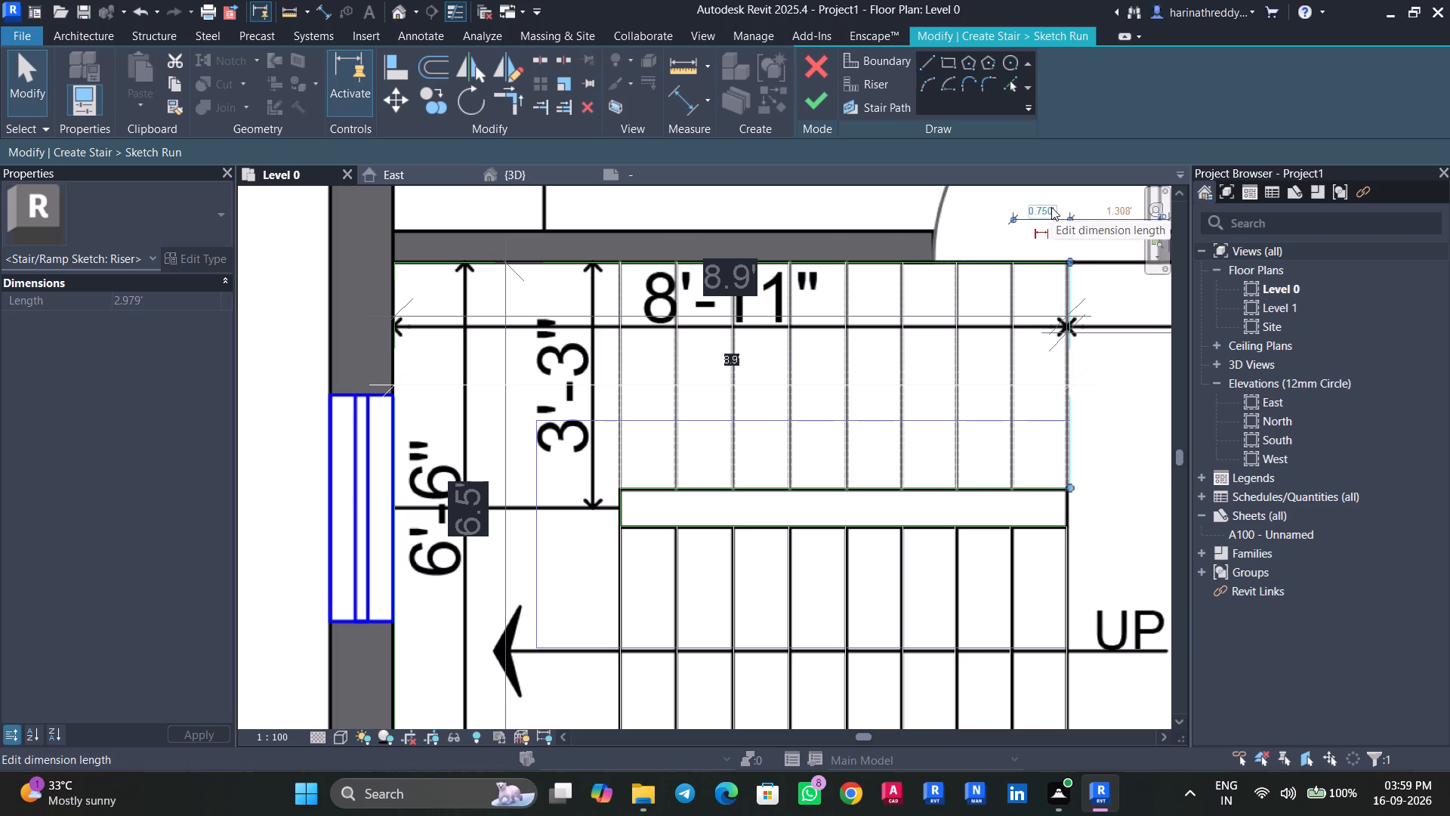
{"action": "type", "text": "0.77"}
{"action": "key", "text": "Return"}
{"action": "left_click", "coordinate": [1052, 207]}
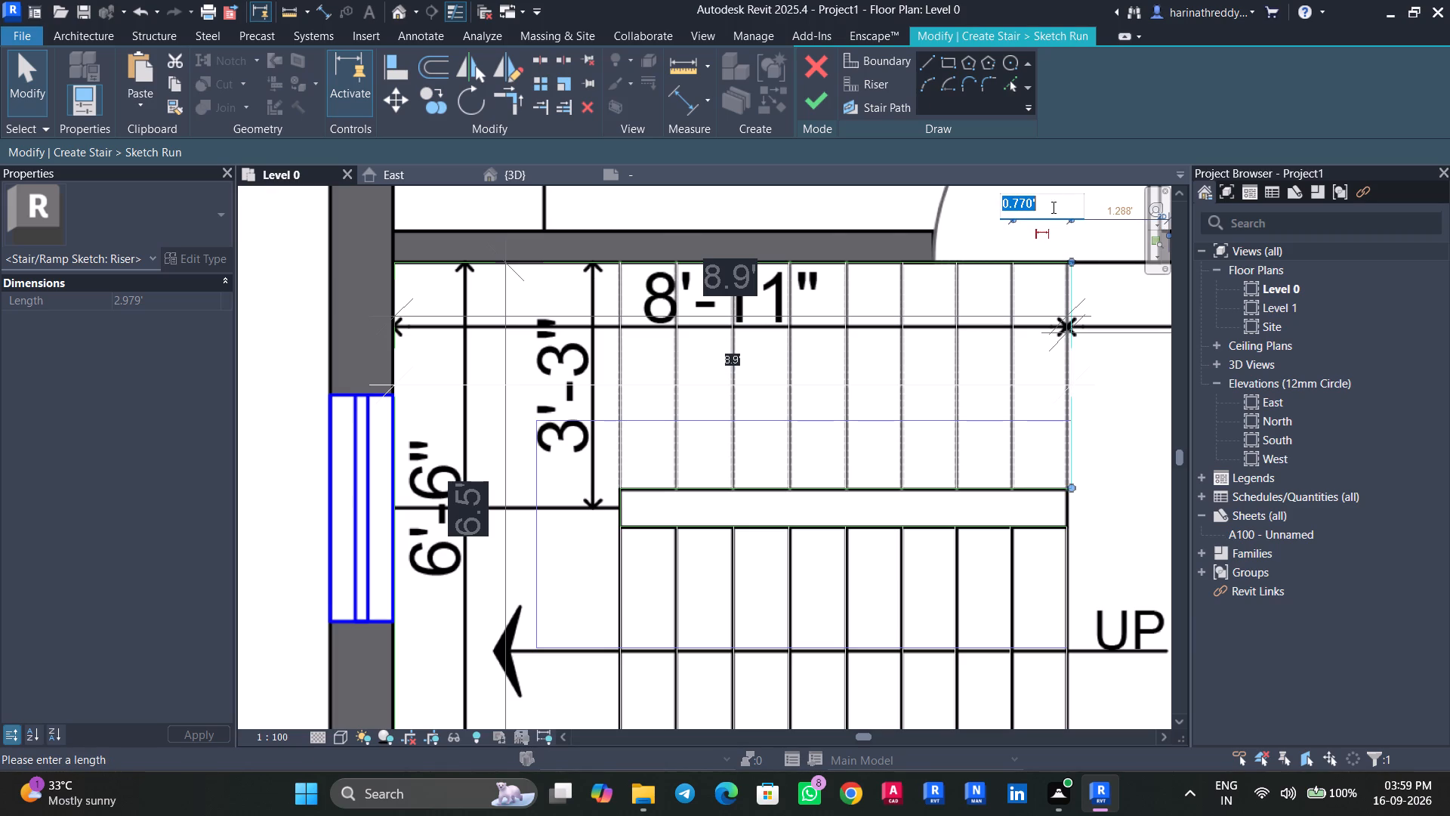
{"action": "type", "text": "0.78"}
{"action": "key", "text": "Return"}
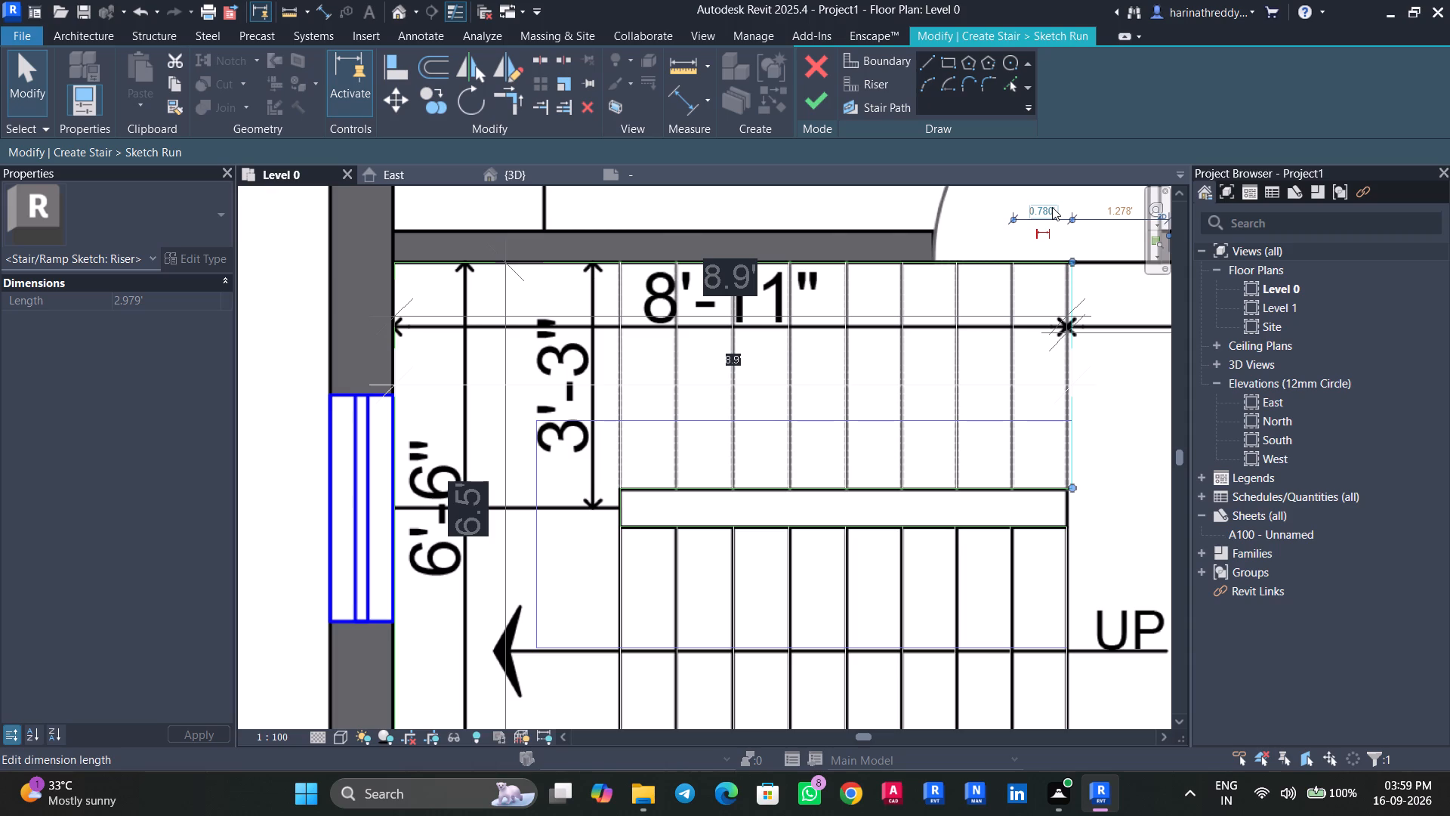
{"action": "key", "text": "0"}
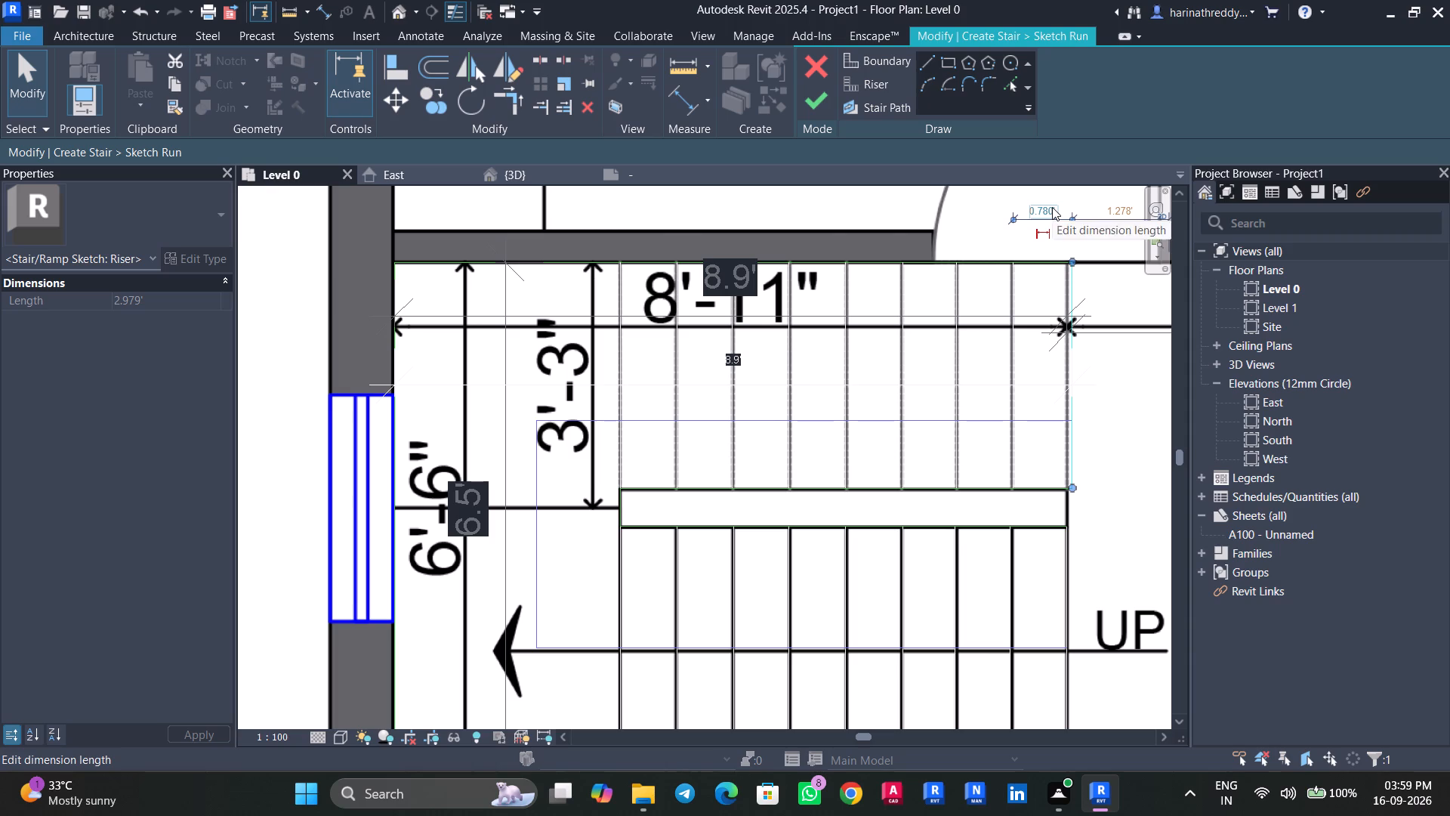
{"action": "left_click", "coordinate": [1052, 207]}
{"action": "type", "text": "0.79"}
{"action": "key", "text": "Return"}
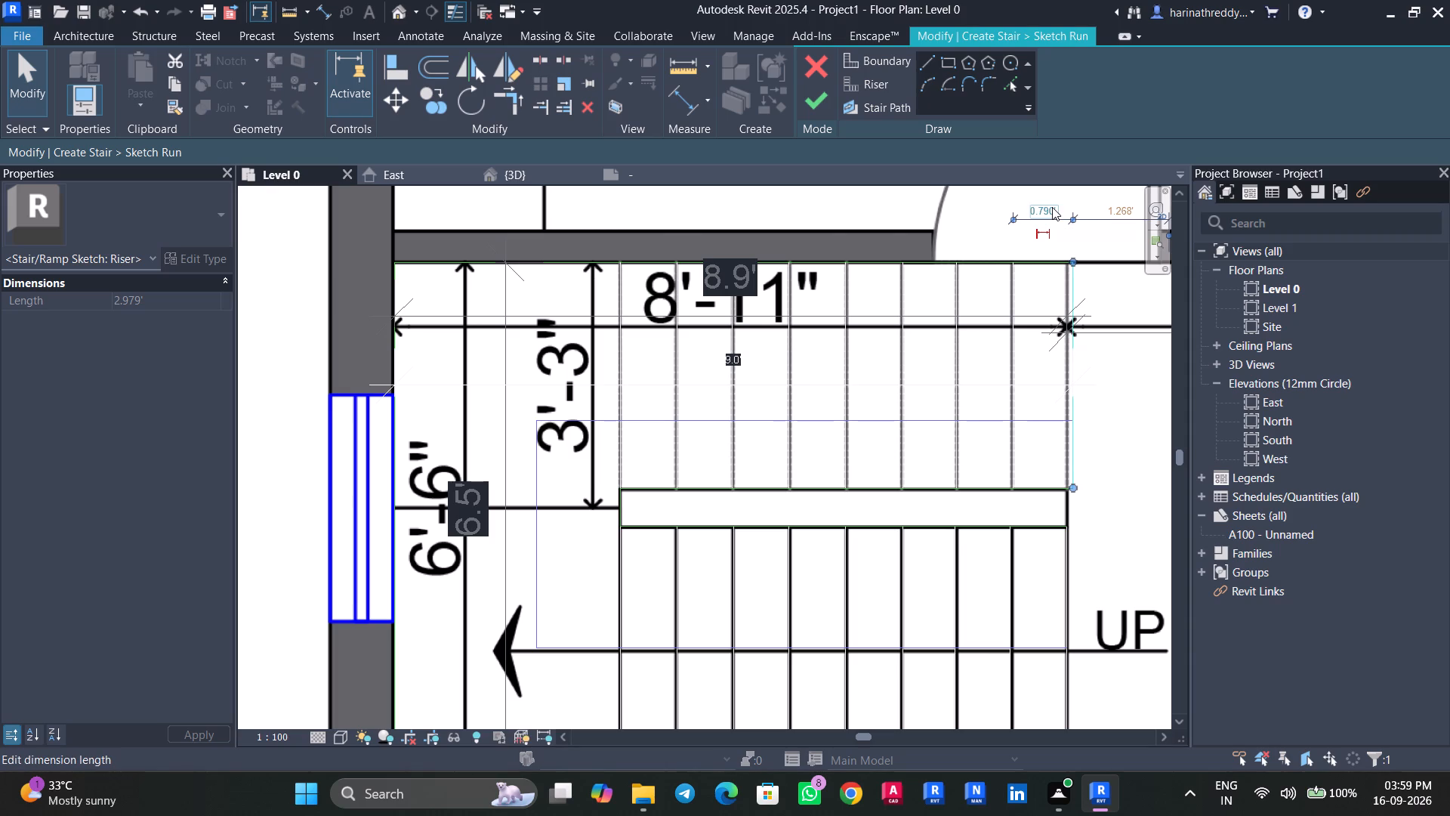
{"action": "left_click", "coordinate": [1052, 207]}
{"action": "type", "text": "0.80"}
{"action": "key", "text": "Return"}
Set the spacing between the upper flight's end riser and the adjacent riser to 0.780'.
{"action": "left_click", "coordinate": [1052, 207]}
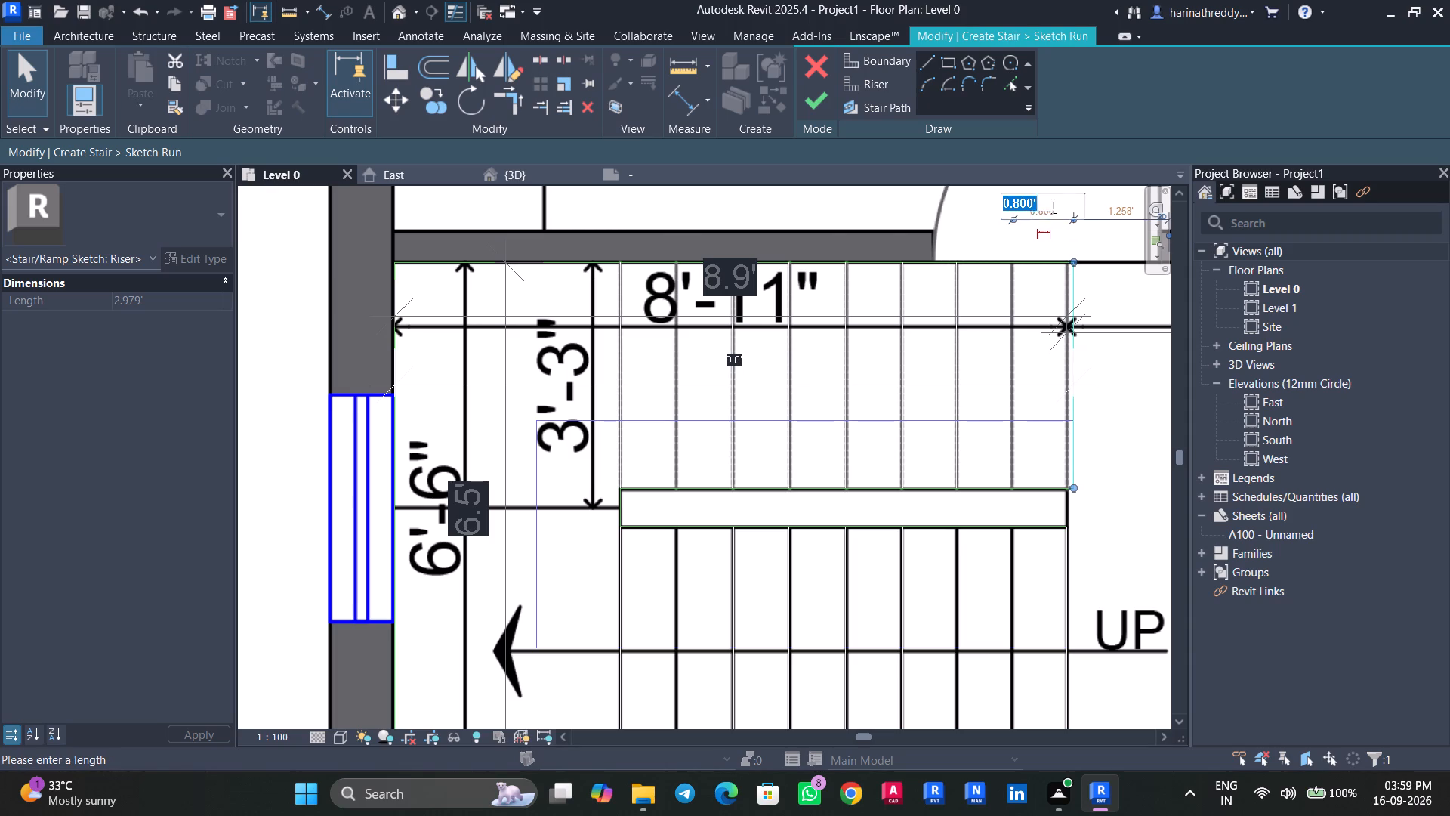
{"action": "type", "text": "0.780"}
{"action": "key", "text": "Return"}
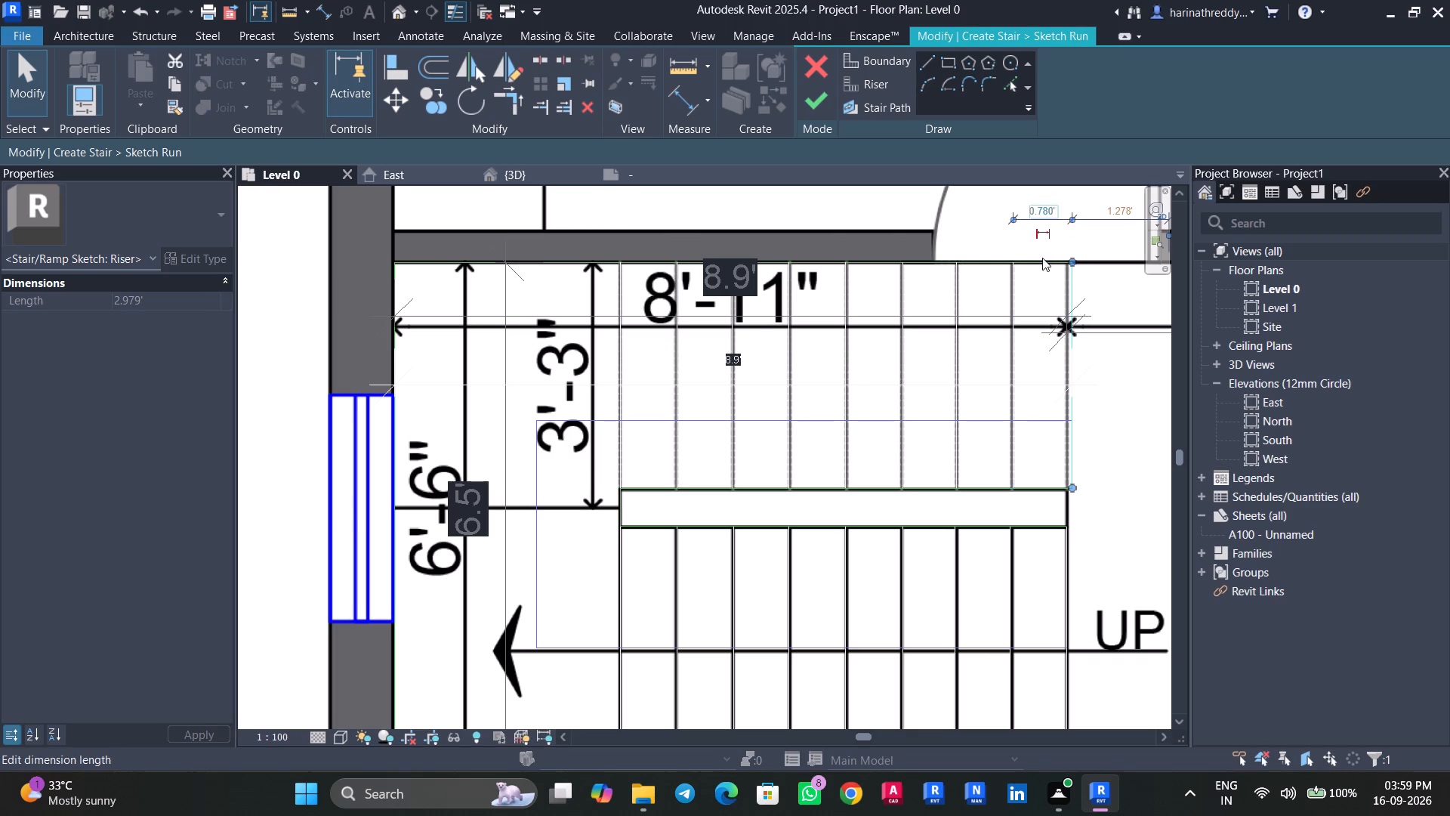
{"action": "key", "text": "Escape"}
{"action": "key", "text": "Escape"}
{"action": "scroll", "coordinate": [913, 410], "scroll_direction": "down", "scroll_amount": 3}
{"action": "left_click", "coordinate": [918, 416]}
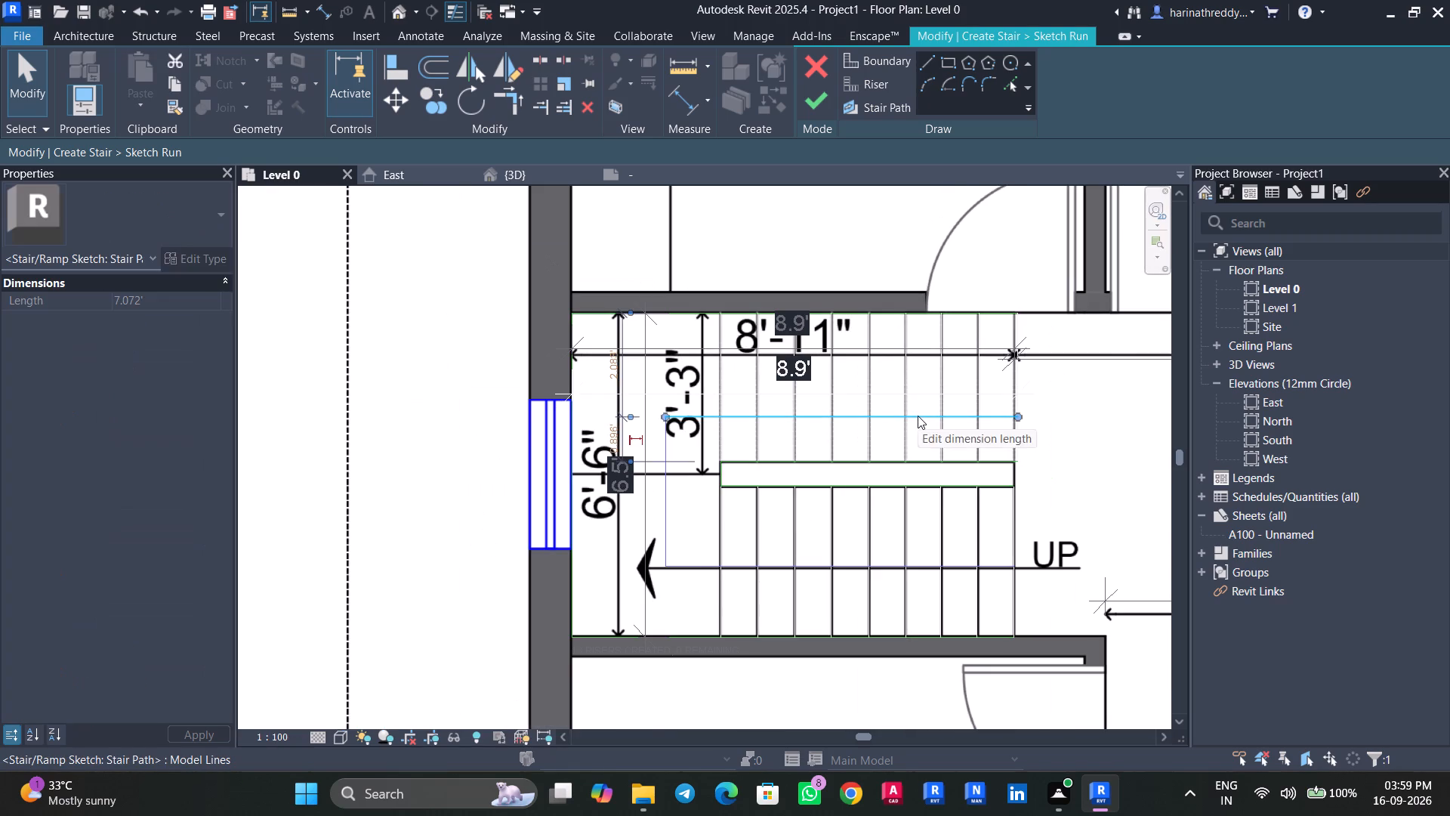
{"action": "scroll", "coordinate": [918, 416], "scroll_direction": "down", "scroll_amount": 2}
{"action": "key", "text": "Escape"}
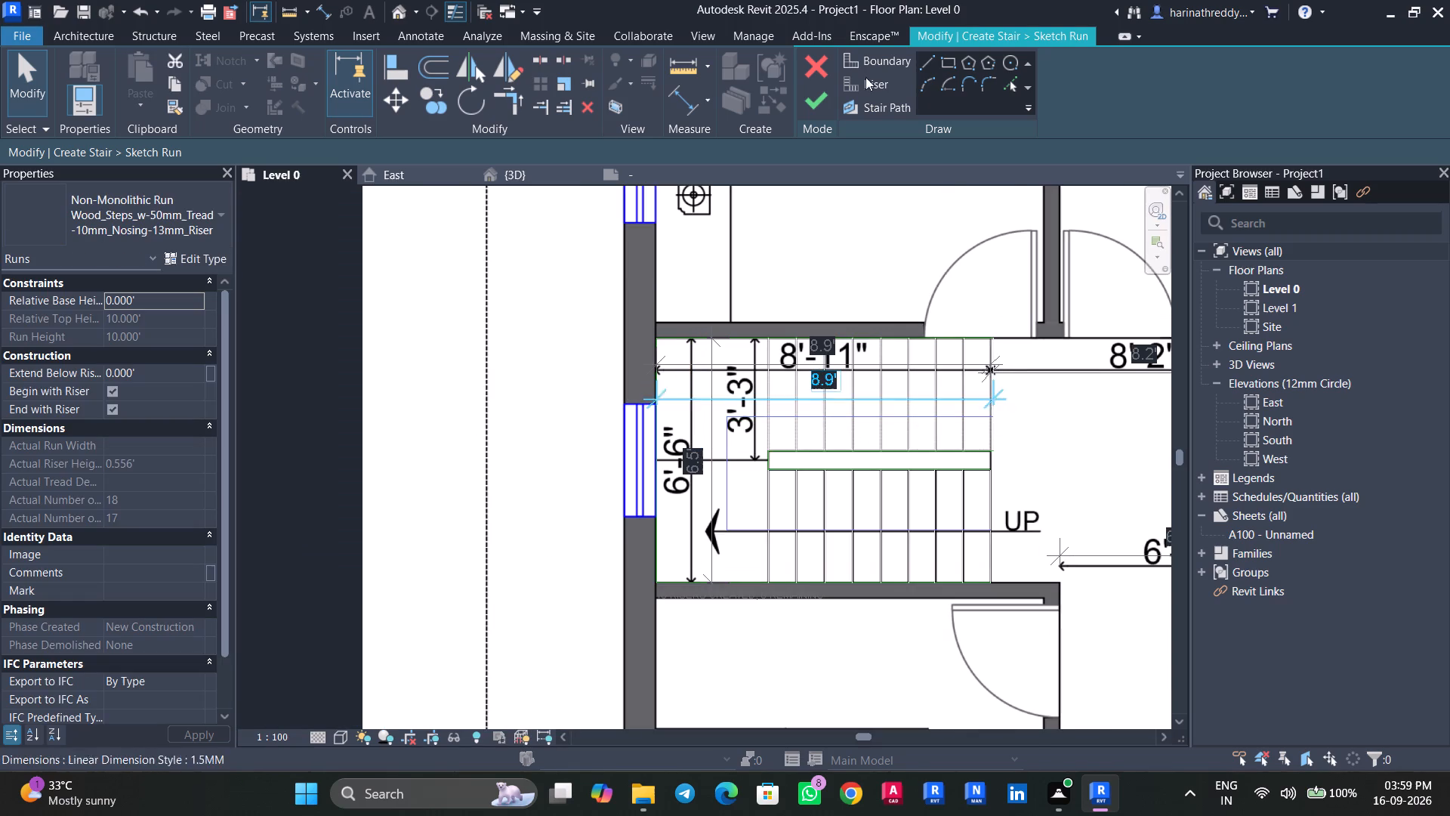
Finish the stair's run sketch, resolving the sketch constraint error, and complete the stair edit.
{"action": "left_click", "coordinate": [816, 110]}
{"action": "left_click", "coordinate": [1370, 755]}
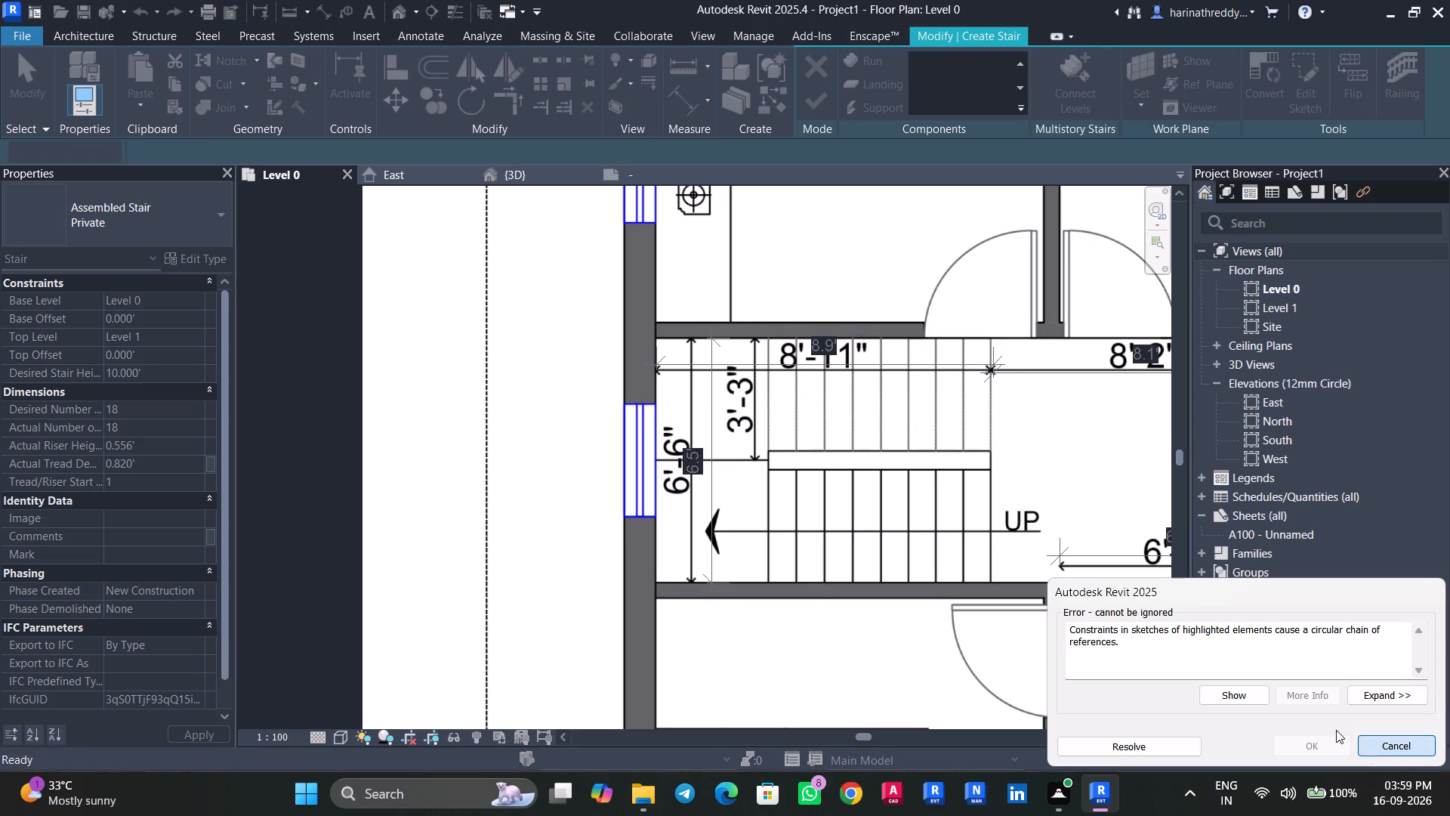
{"action": "left_click", "coordinate": [821, 102]}
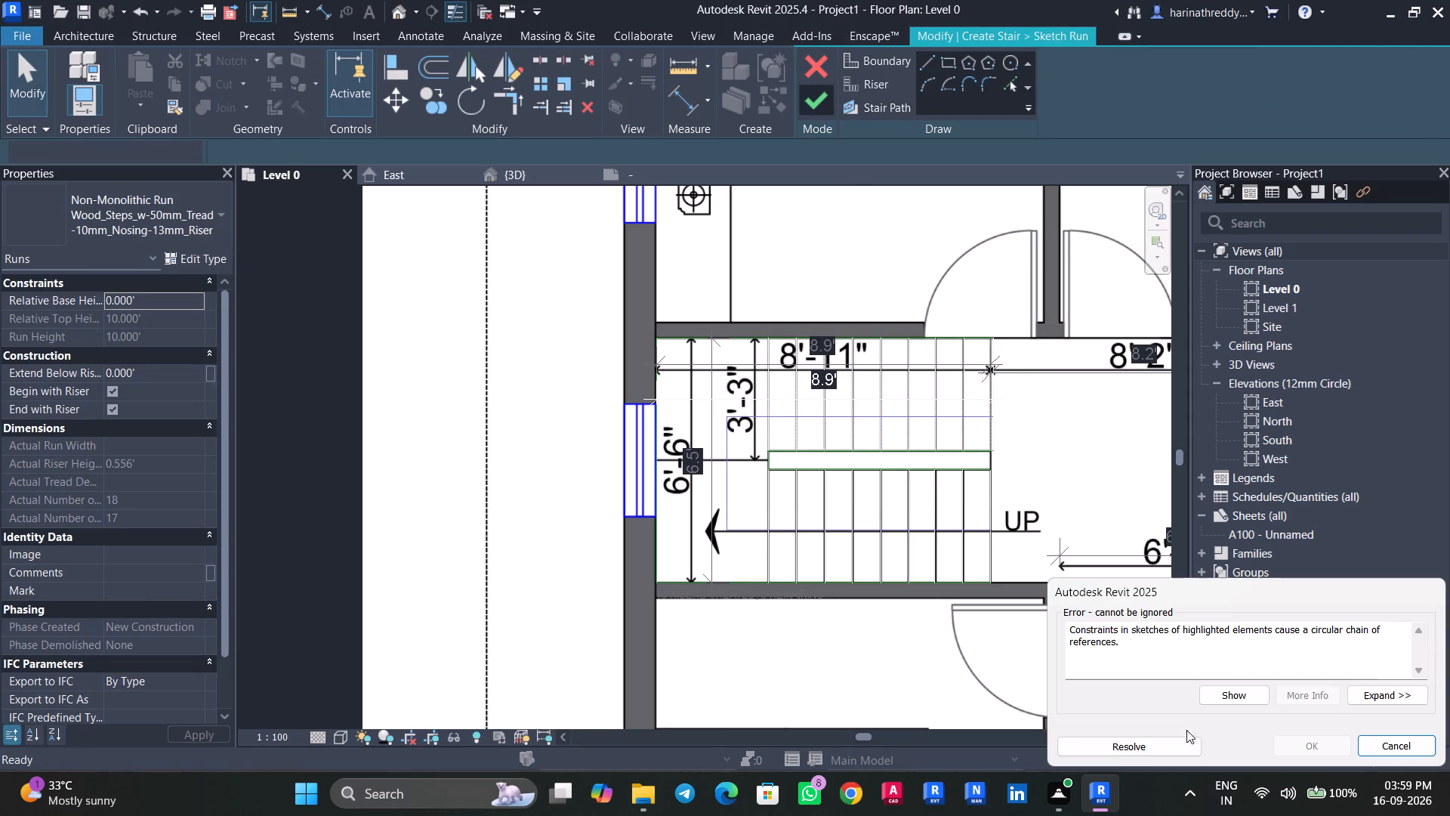
{"action": "left_click", "coordinate": [1143, 741]}
{"action": "left_click", "coordinate": [814, 104]}
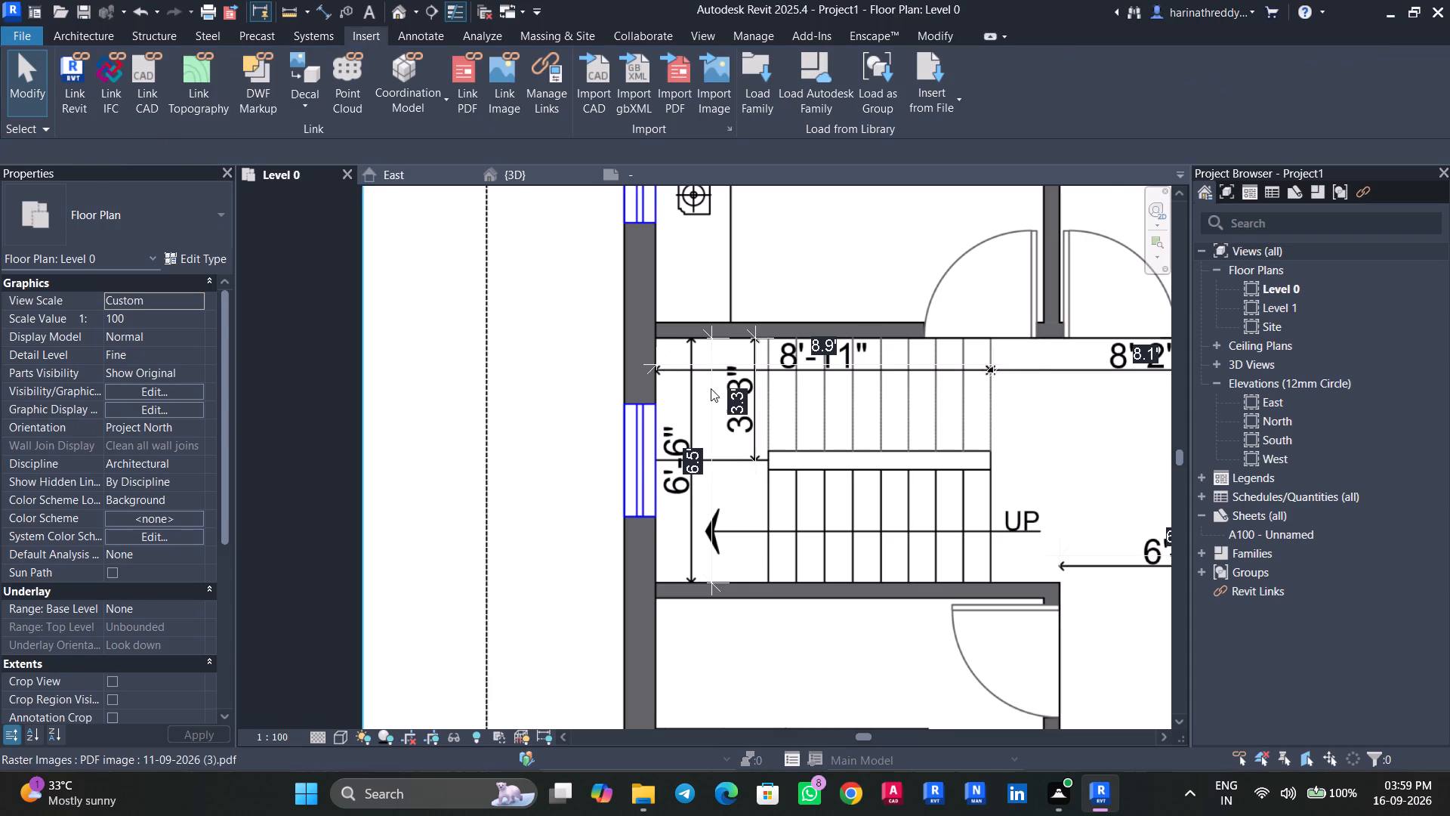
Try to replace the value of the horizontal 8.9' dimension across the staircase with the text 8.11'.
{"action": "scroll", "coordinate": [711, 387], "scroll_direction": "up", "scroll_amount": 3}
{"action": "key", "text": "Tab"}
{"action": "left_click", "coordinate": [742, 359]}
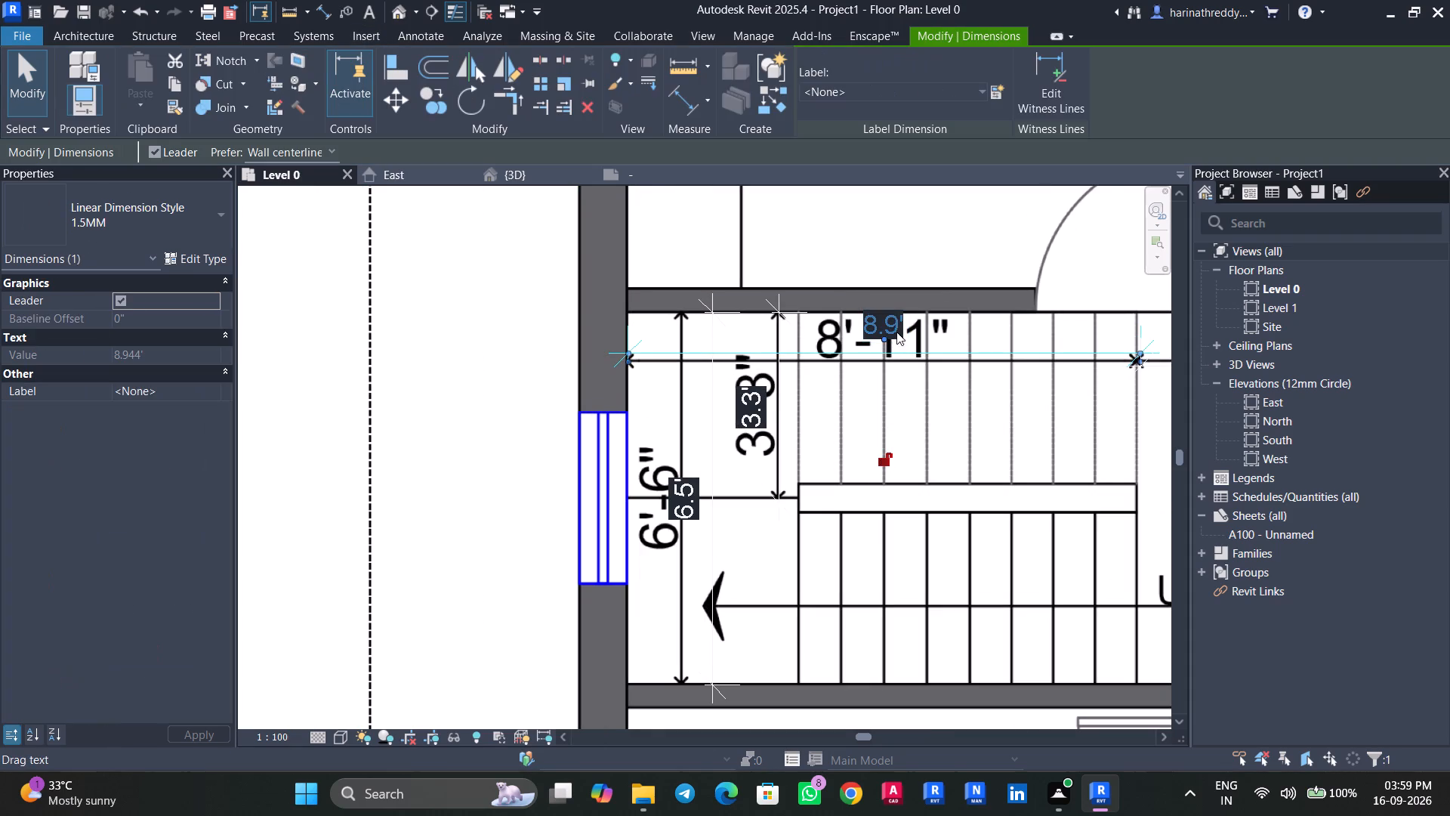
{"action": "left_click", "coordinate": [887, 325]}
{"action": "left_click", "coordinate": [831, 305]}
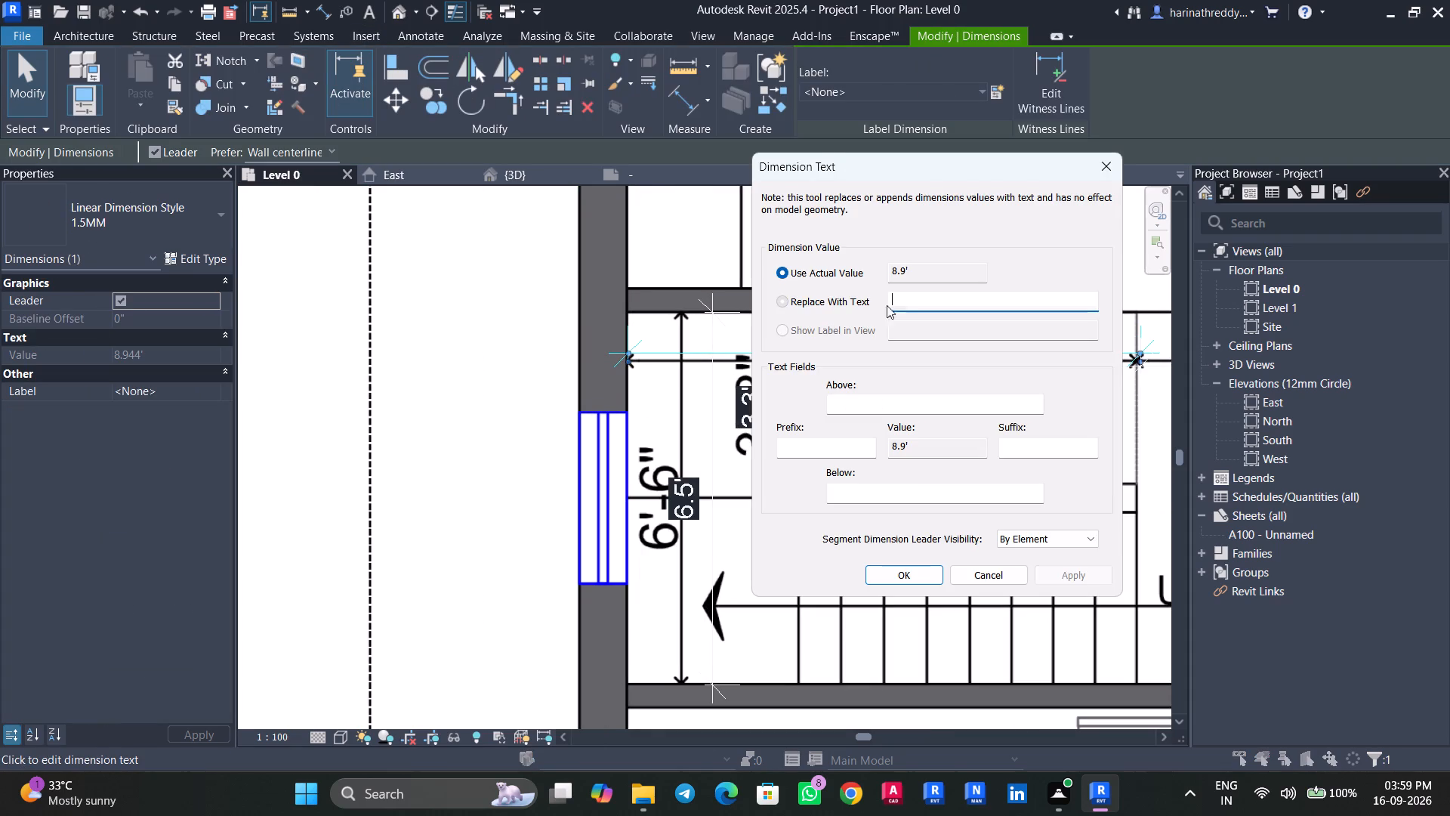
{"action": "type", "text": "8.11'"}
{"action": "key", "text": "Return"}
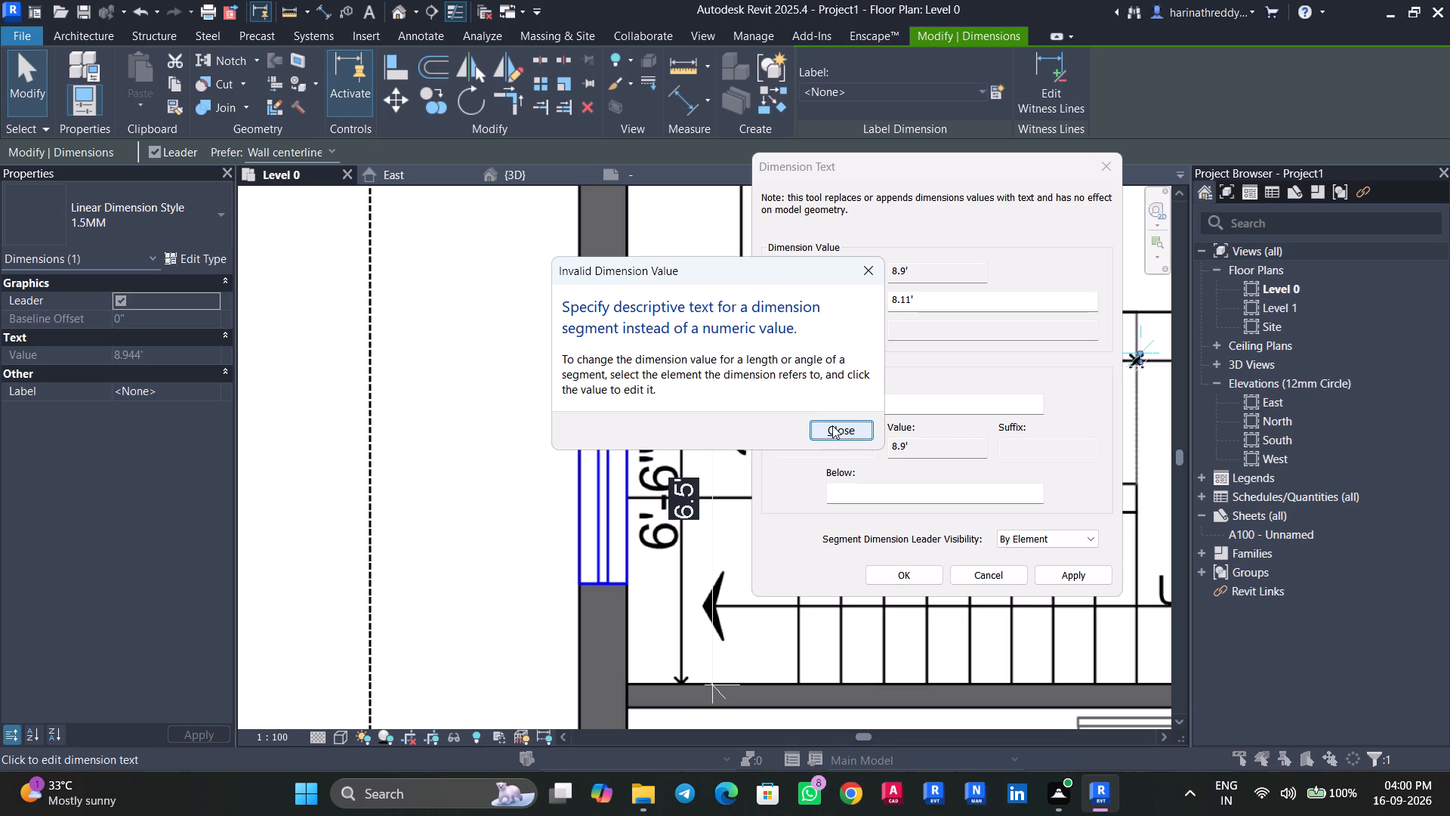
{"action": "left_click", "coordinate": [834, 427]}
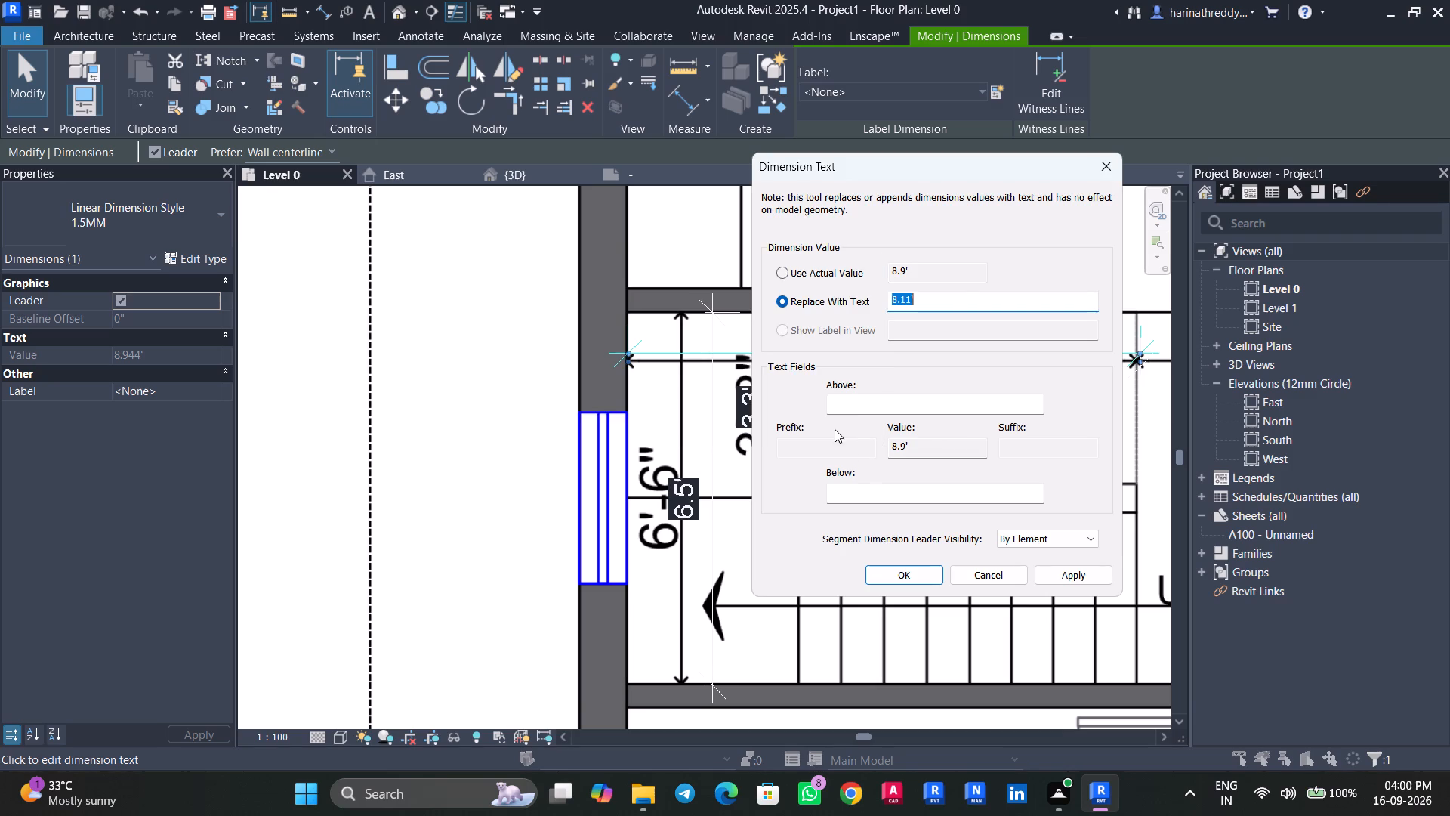
Keep the horizontal staircase dimension on its actual value and add 8.11' as the text below it.
{"action": "left_click_drag", "start_coordinate": [970, 172], "coordinate": [507, 172]}
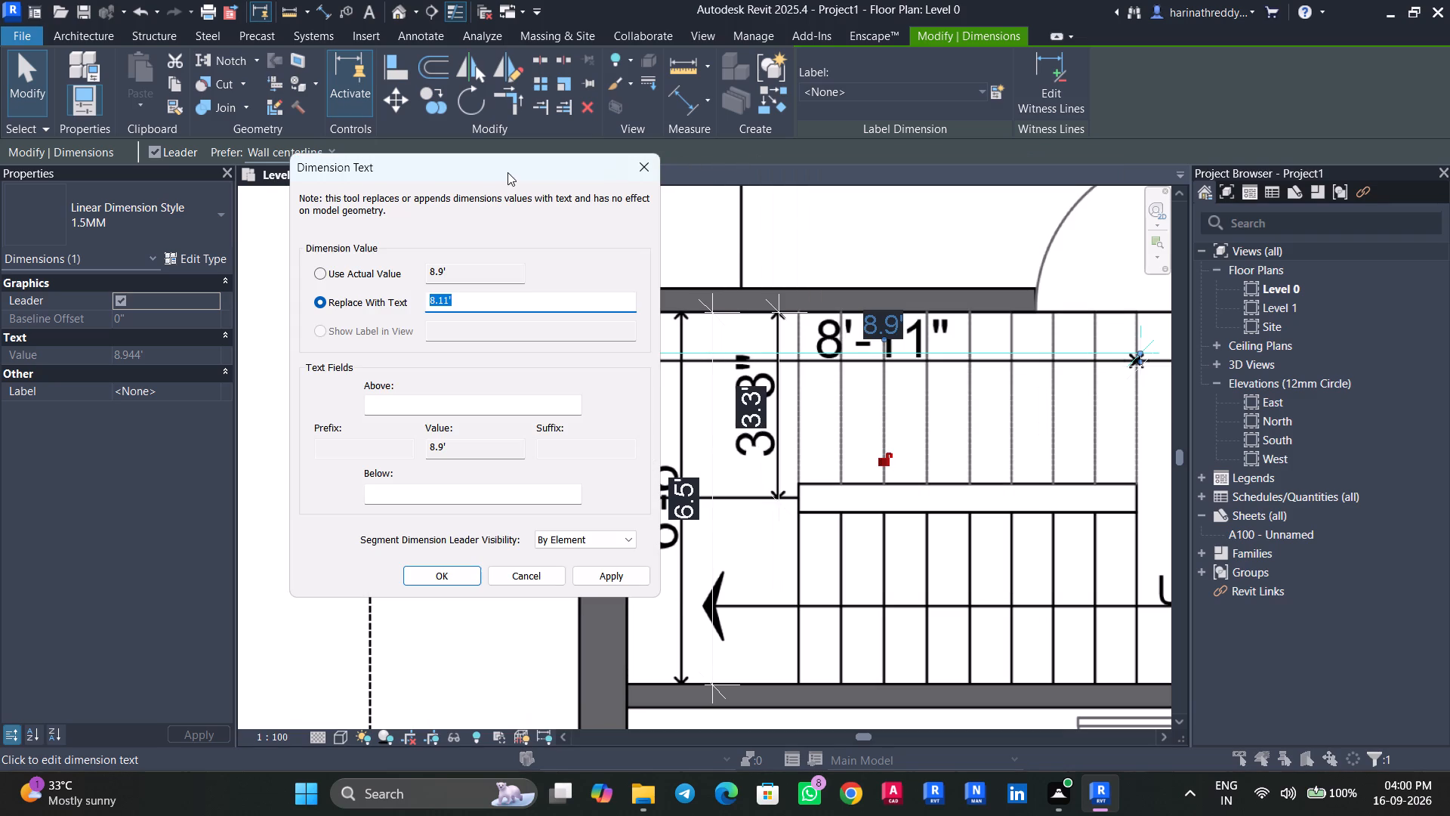
{"action": "left_click", "coordinate": [887, 327]}
{"action": "key", "text": "Tab"}
{"action": "left_click", "coordinate": [864, 339]}
{"action": "left_click", "coordinate": [426, 407]}
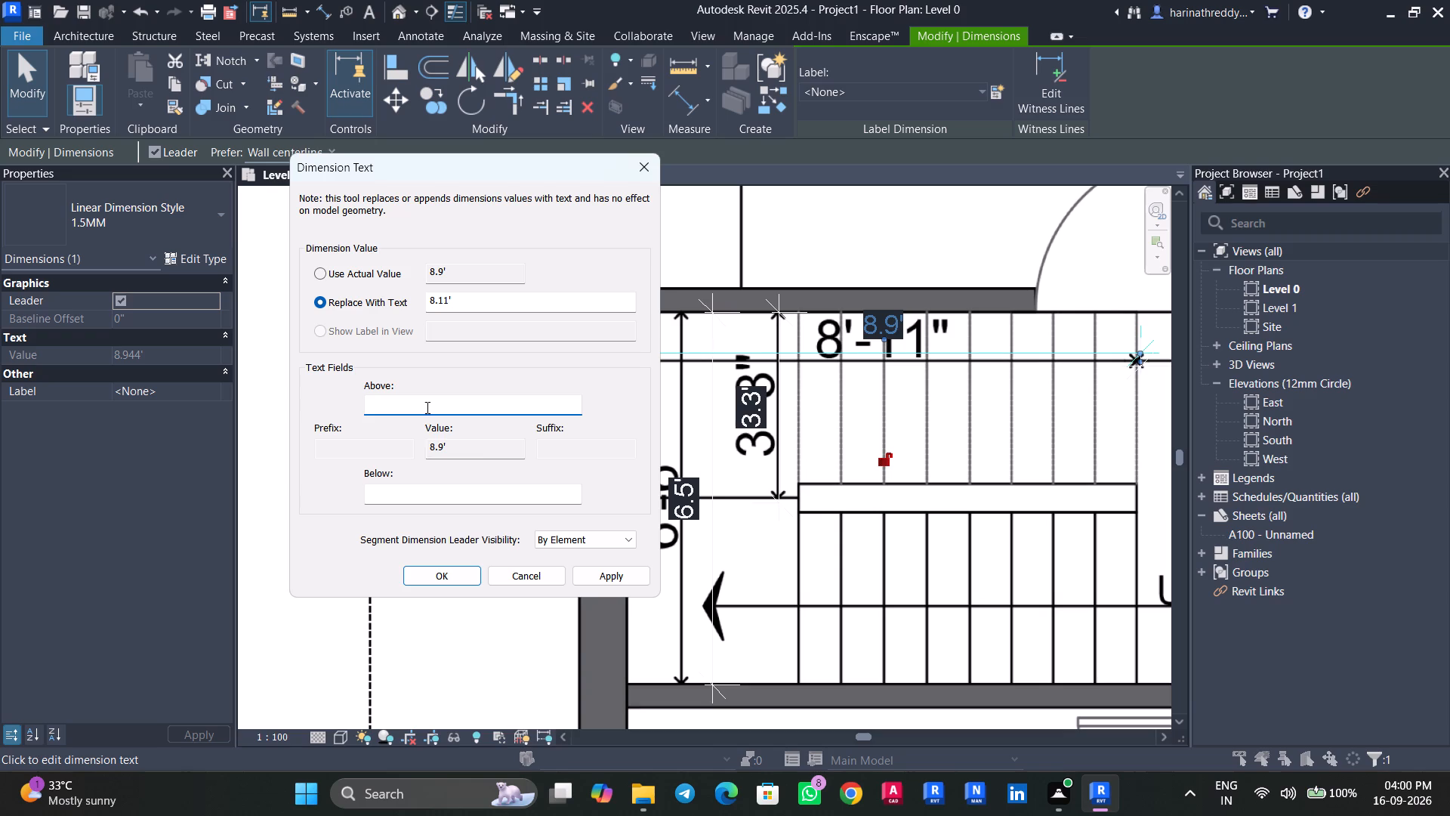
{"action": "left_click", "coordinate": [580, 440]}
{"action": "left_click", "coordinate": [581, 450]}
{"action": "left_click", "coordinate": [476, 489]}
{"action": "type", "text": "8.11'"}
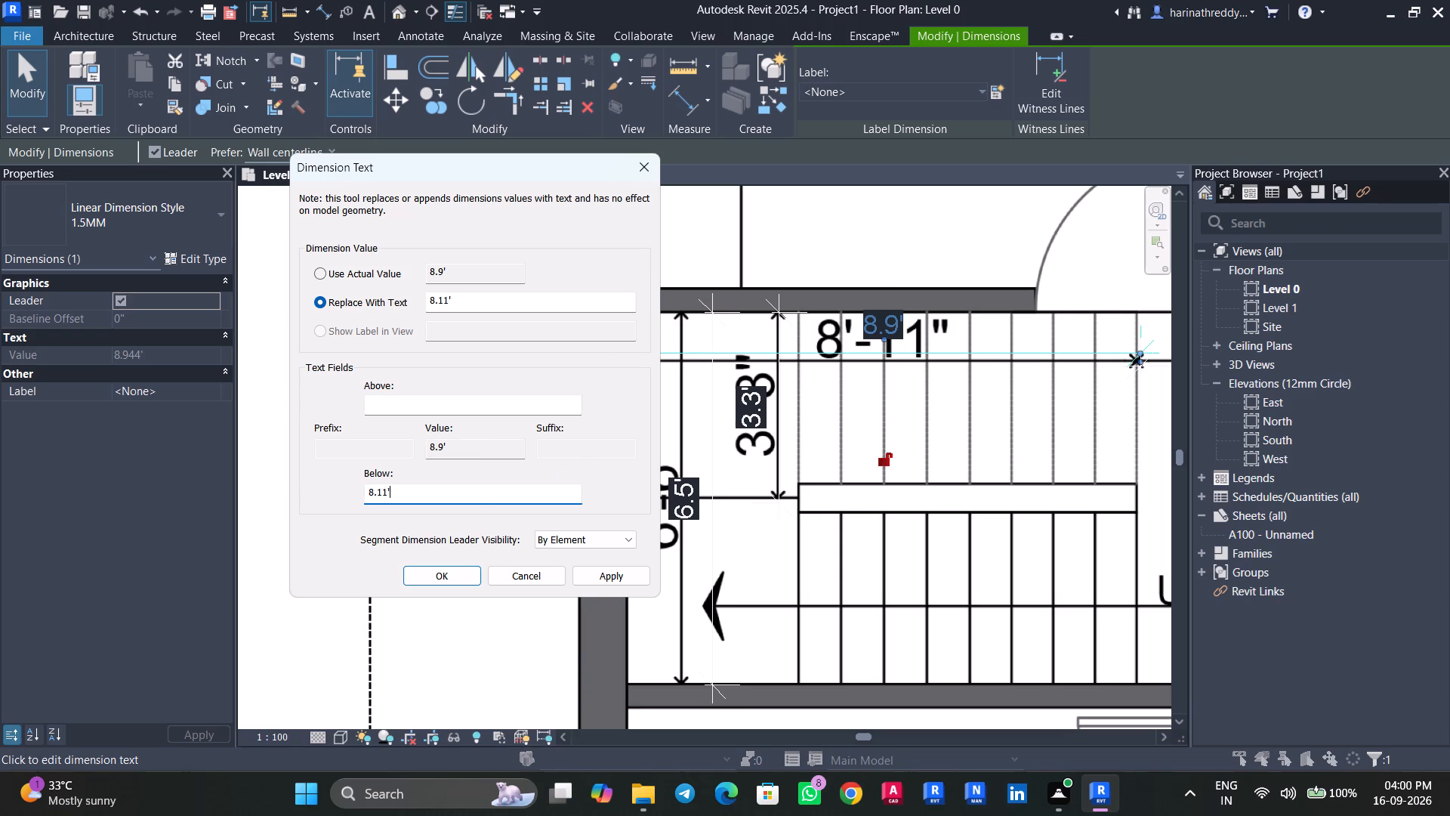
{"action": "key", "text": "Return"}
{"action": "left_click", "coordinate": [863, 431]}
{"action": "left_click", "coordinate": [341, 273]}
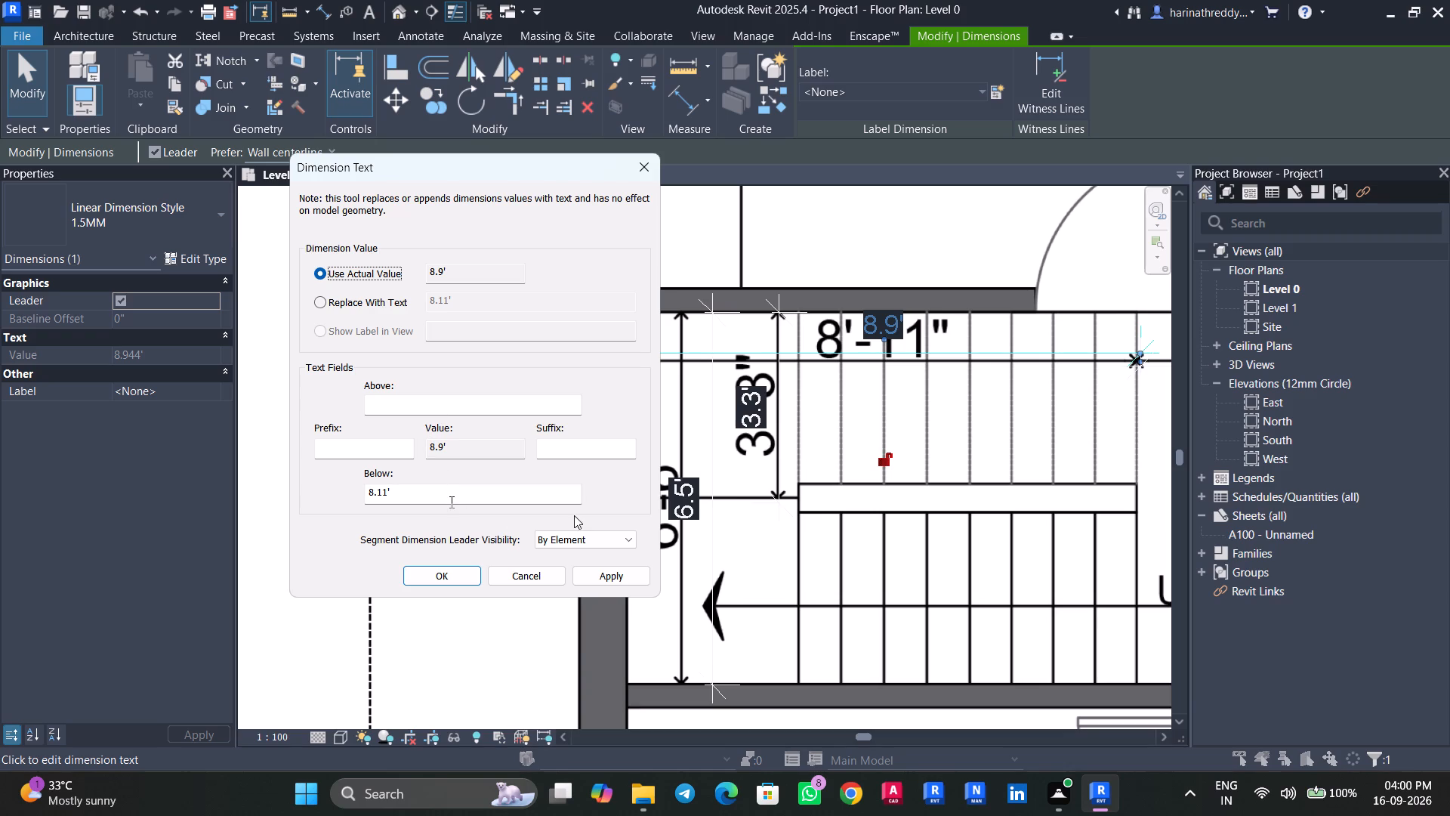
{"action": "left_click", "coordinate": [579, 538]}
{"action": "left_click", "coordinate": [579, 539]}
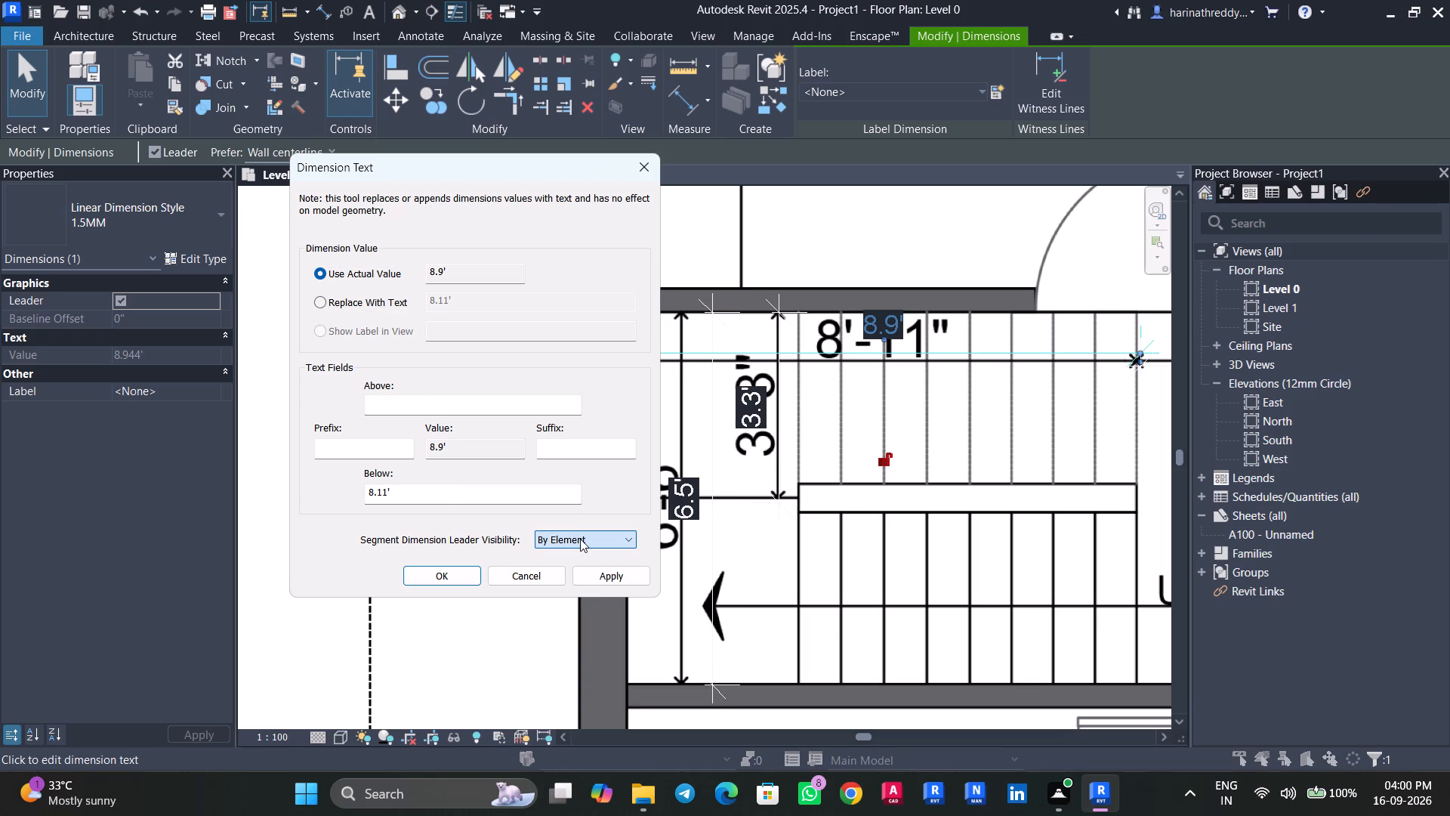
{"action": "left_click", "coordinate": [612, 579]}
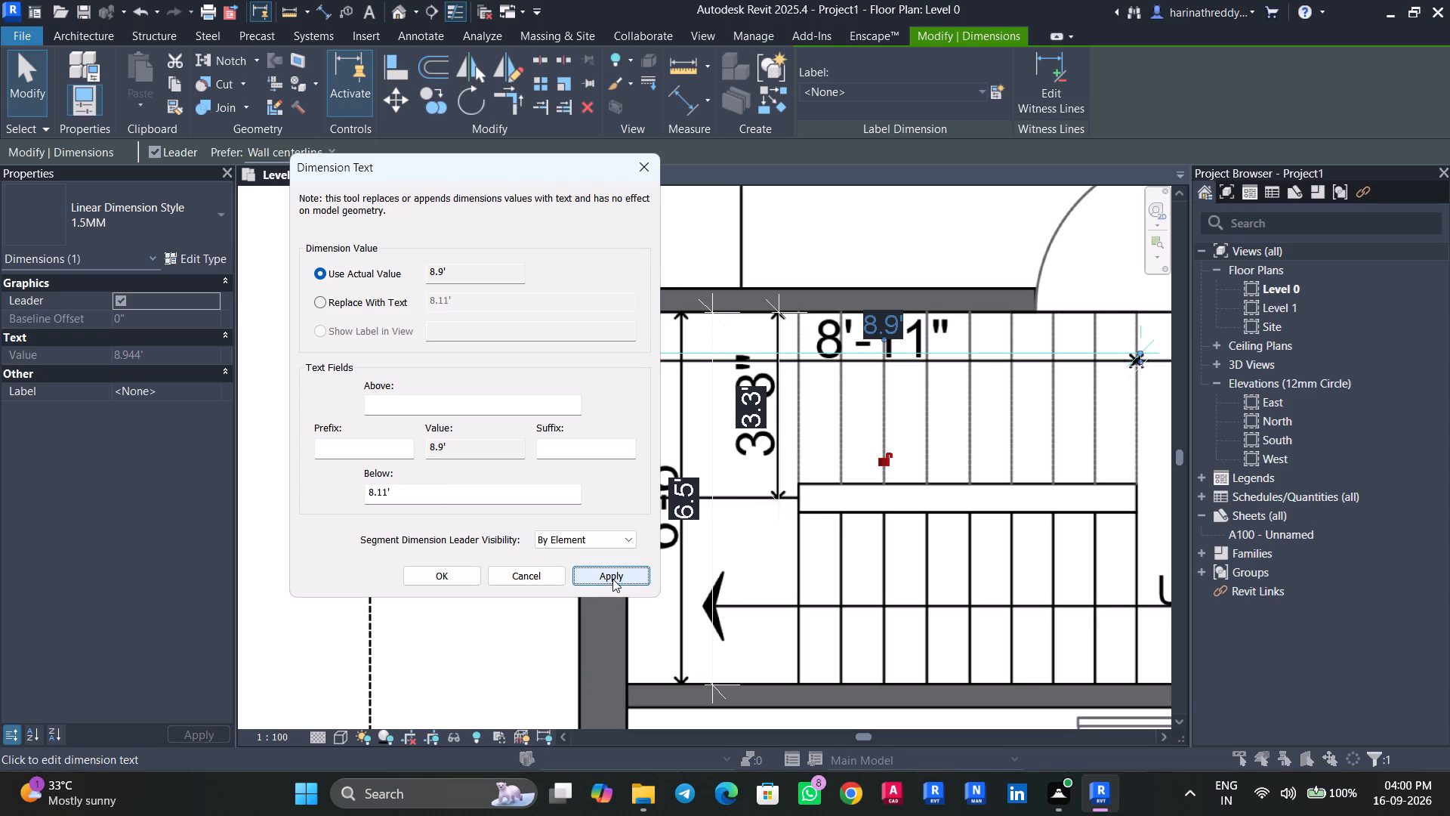
{"action": "left_click", "coordinate": [452, 578]}
Move the horizontal staircase dimension's text down so it sits just below its dimension line.
{"action": "left_click", "coordinate": [883, 331]}
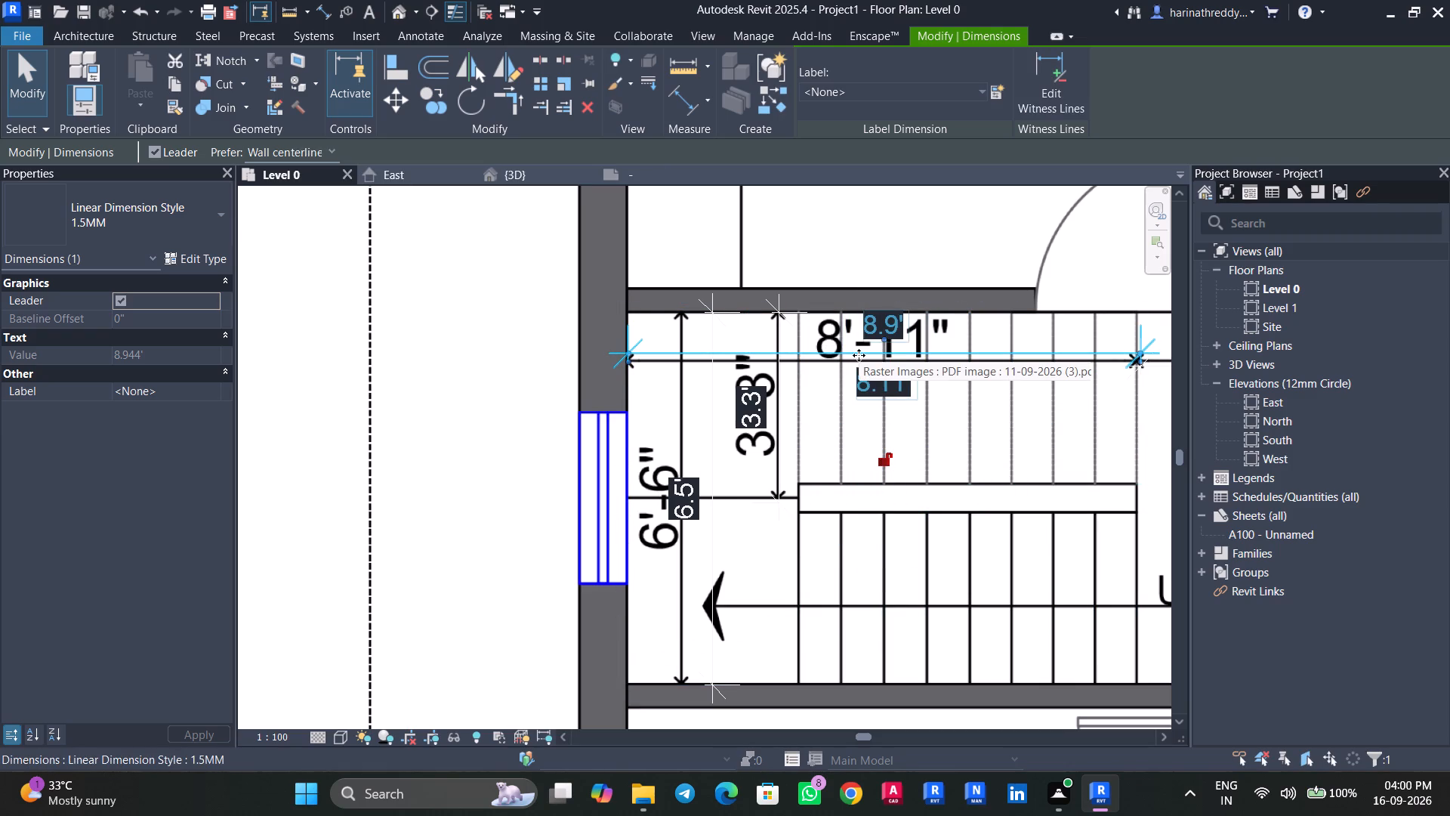
{"action": "double_click", "coordinate": [924, 354]}
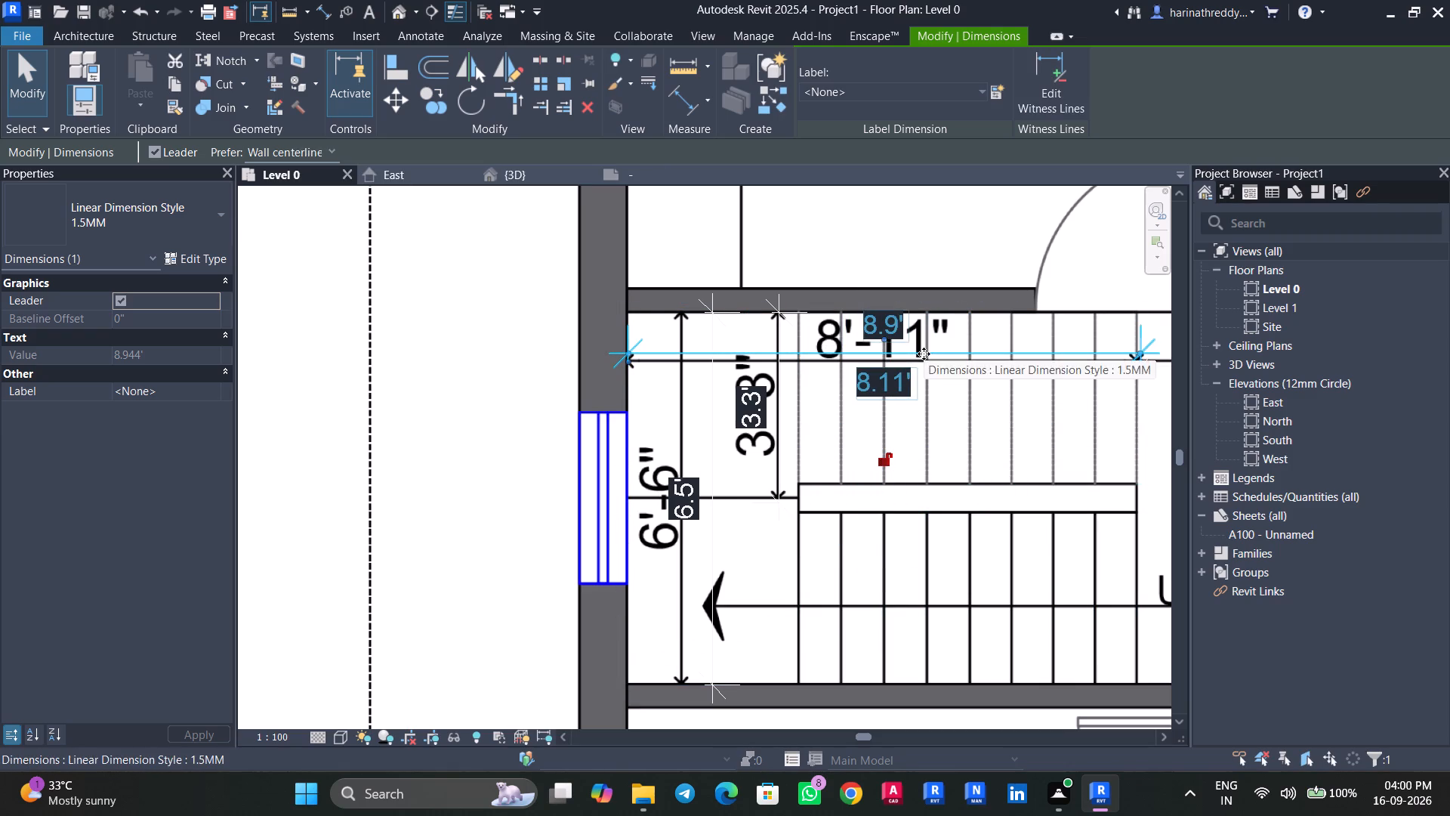
{"action": "double_click", "coordinate": [896, 330]}
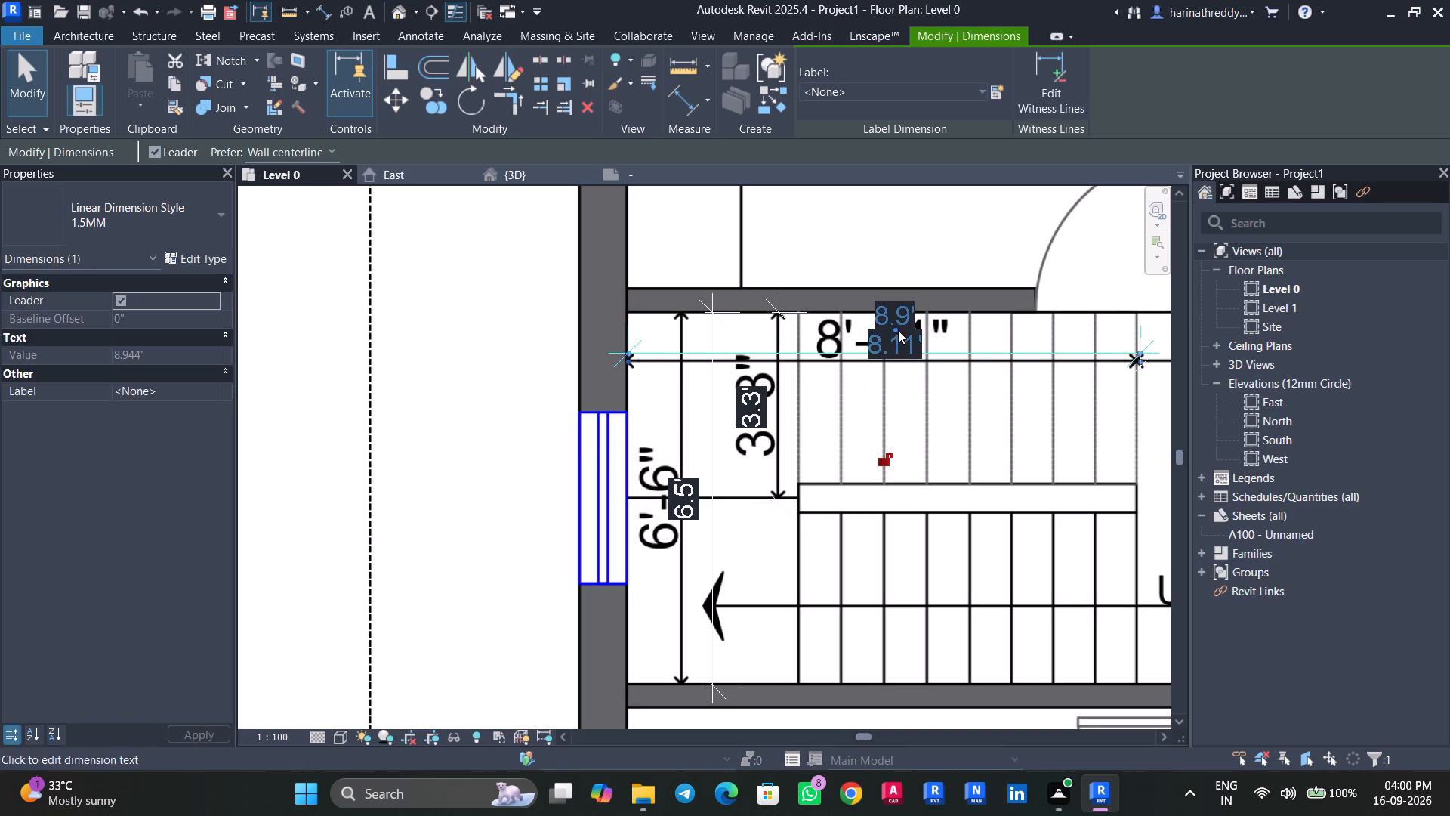
{"action": "double_click", "coordinate": [898, 330]}
{"action": "left_click_drag", "start_coordinate": [894, 329], "coordinate": [887, 379]}
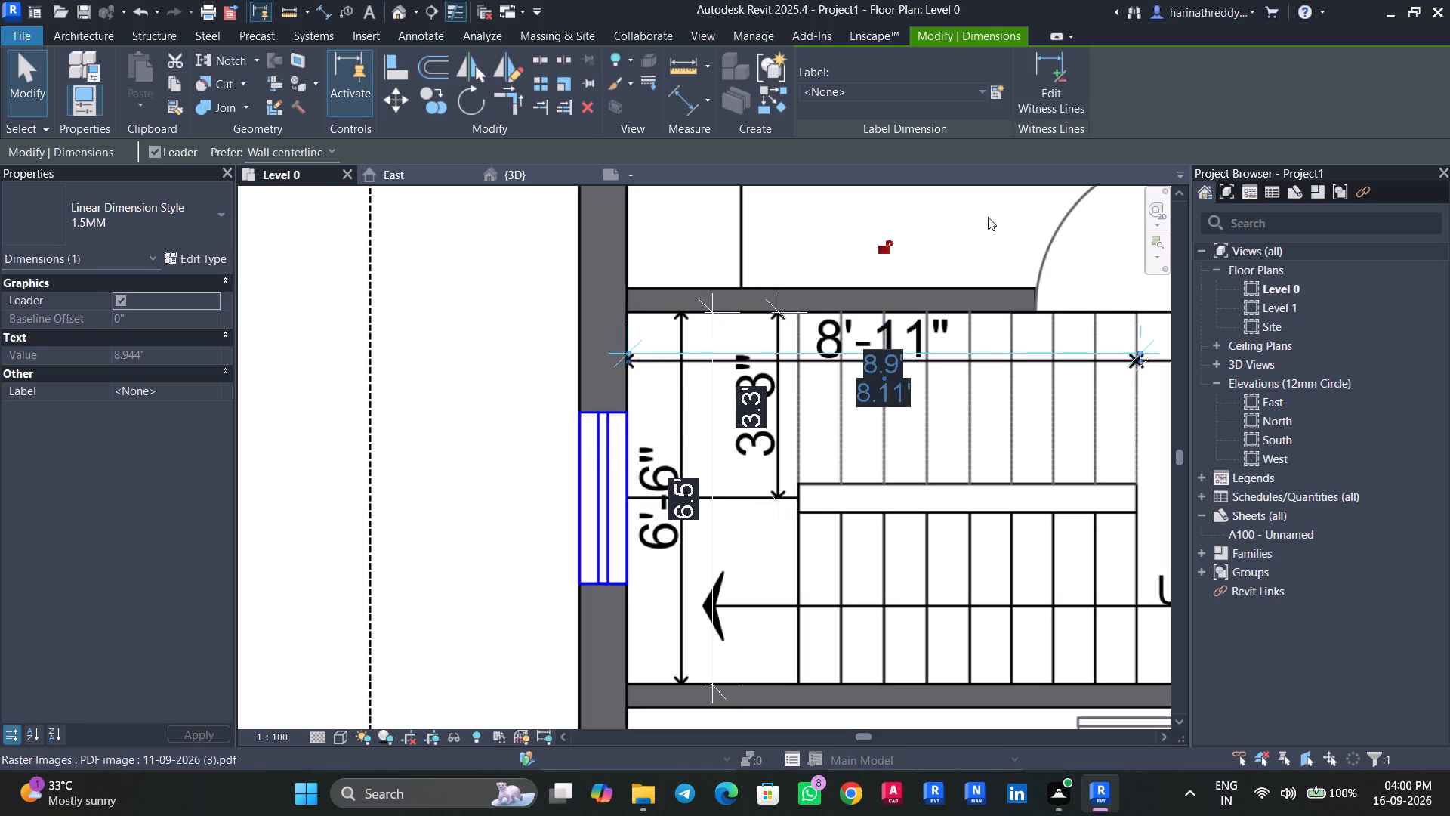
{"action": "left_click", "coordinate": [1050, 95]}
{"action": "key", "text": "Escape"}
{"action": "key", "text": "Escape"}
{"action": "key", "text": "Escape"}
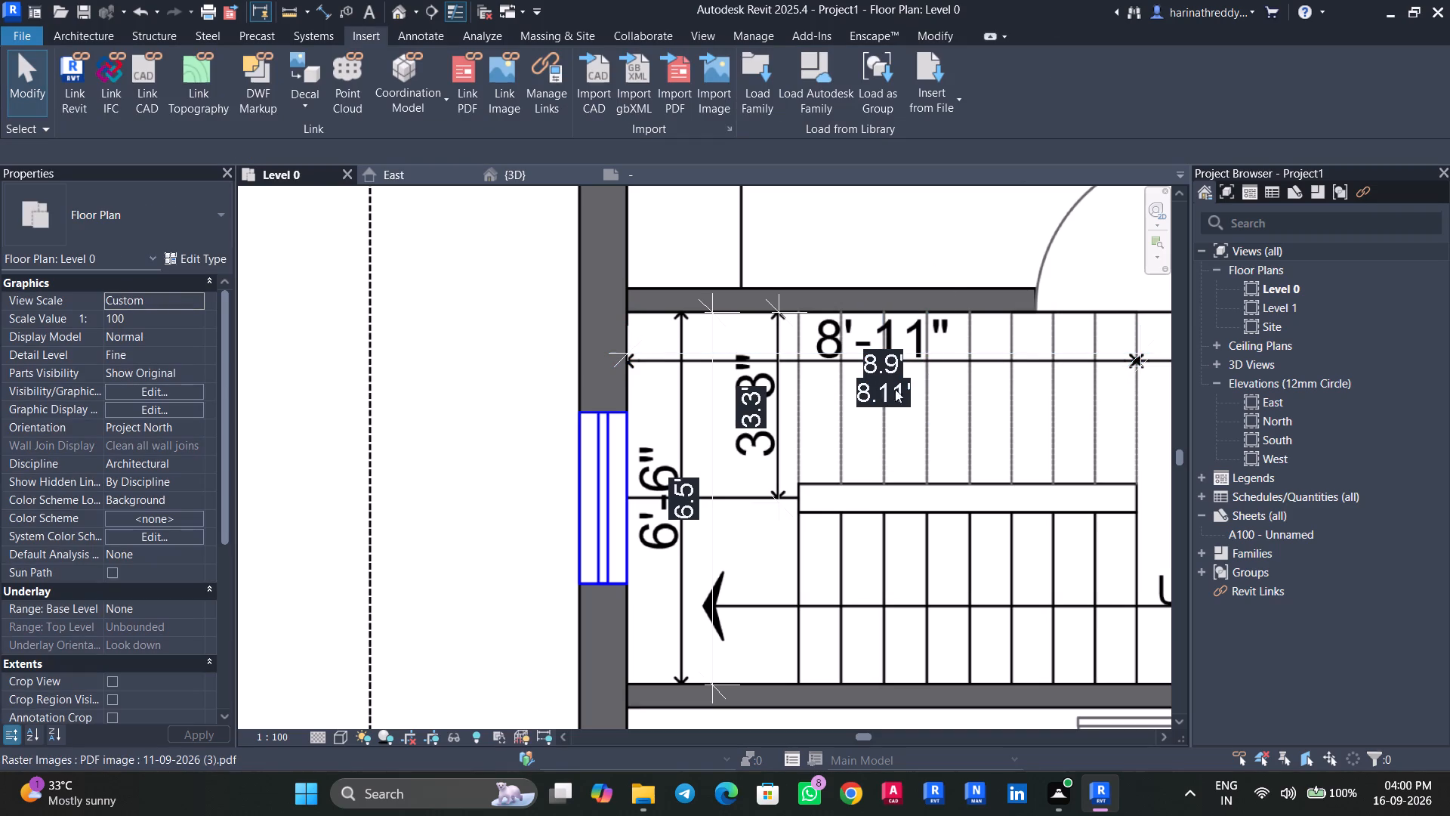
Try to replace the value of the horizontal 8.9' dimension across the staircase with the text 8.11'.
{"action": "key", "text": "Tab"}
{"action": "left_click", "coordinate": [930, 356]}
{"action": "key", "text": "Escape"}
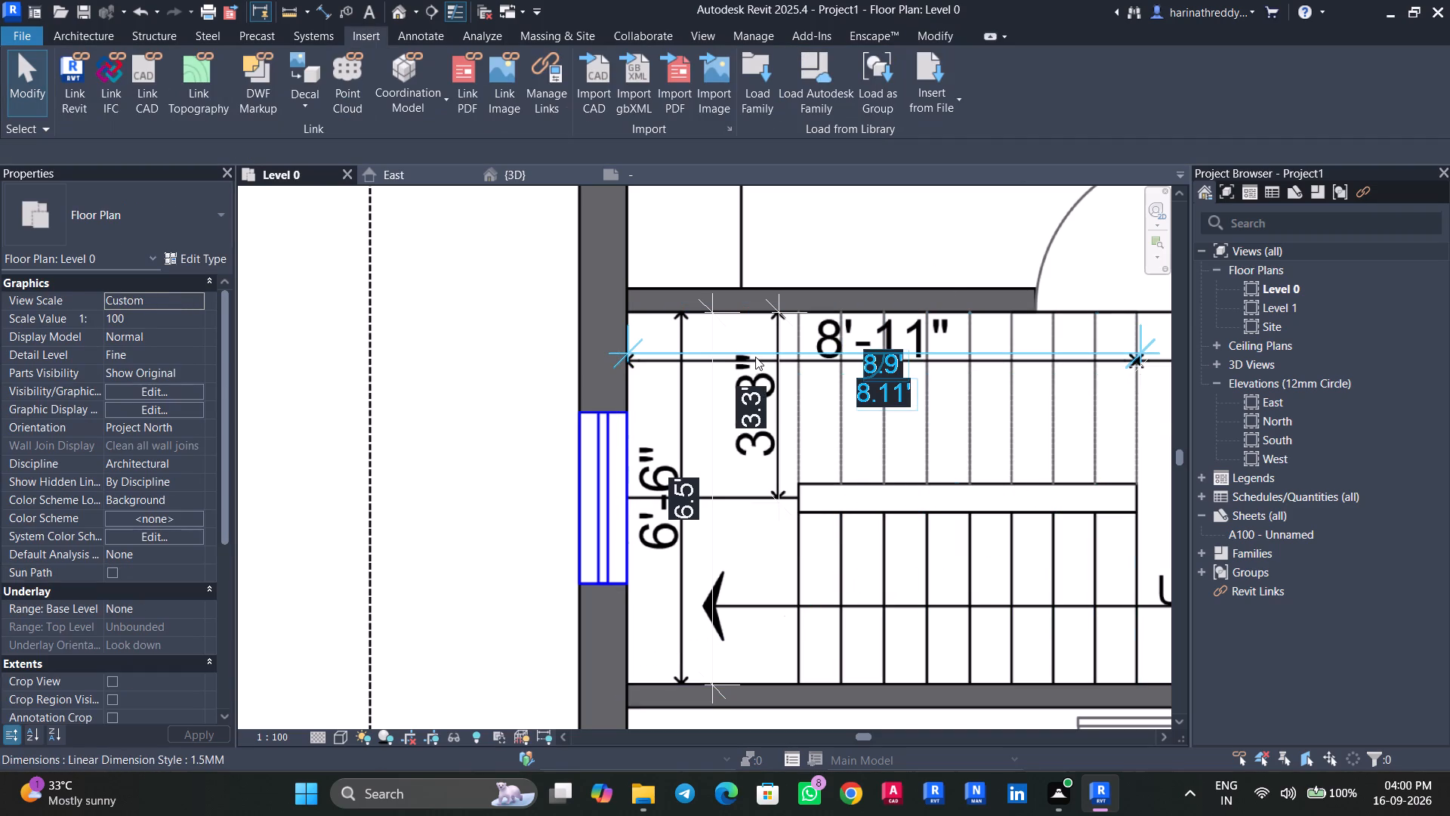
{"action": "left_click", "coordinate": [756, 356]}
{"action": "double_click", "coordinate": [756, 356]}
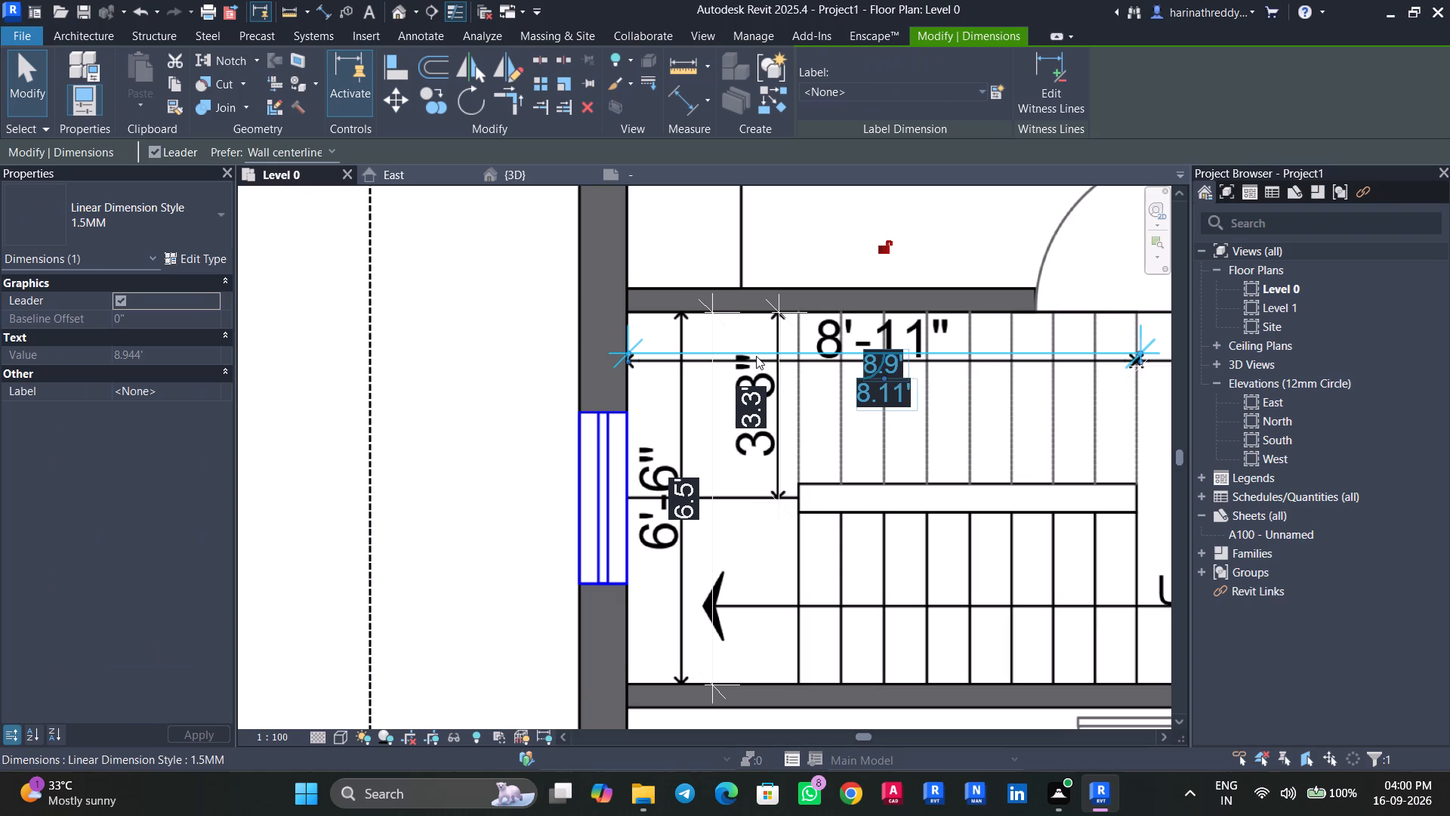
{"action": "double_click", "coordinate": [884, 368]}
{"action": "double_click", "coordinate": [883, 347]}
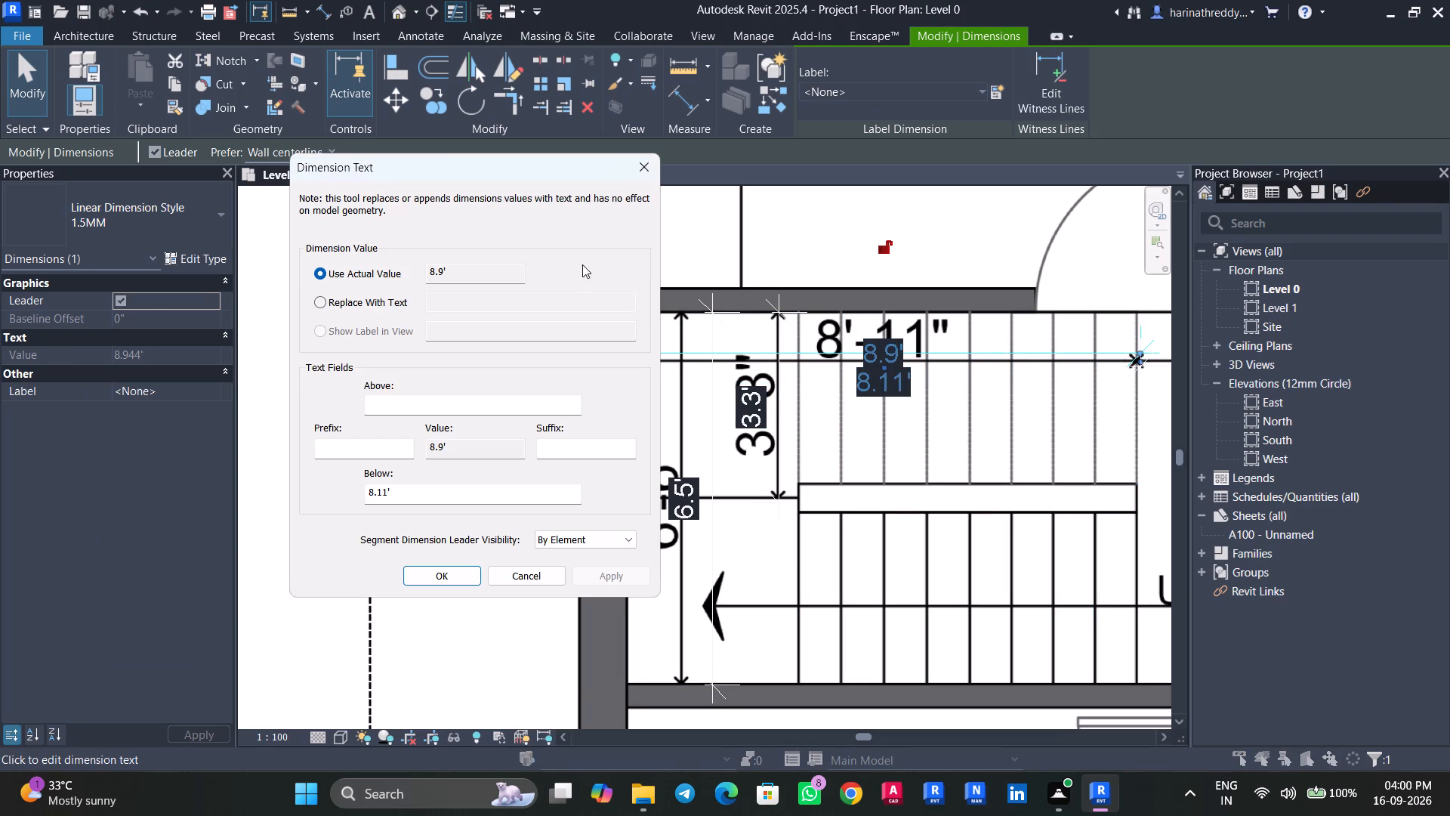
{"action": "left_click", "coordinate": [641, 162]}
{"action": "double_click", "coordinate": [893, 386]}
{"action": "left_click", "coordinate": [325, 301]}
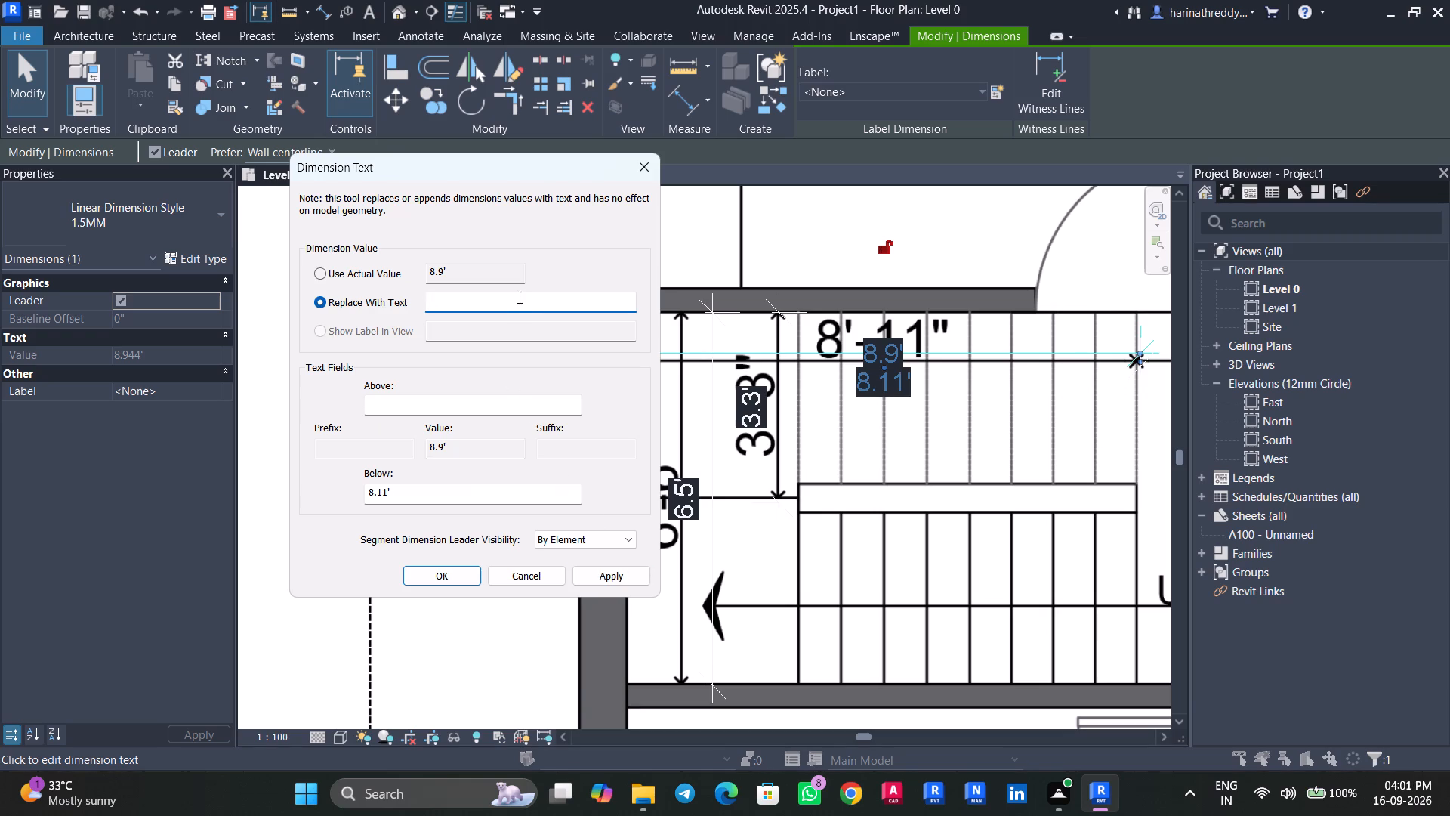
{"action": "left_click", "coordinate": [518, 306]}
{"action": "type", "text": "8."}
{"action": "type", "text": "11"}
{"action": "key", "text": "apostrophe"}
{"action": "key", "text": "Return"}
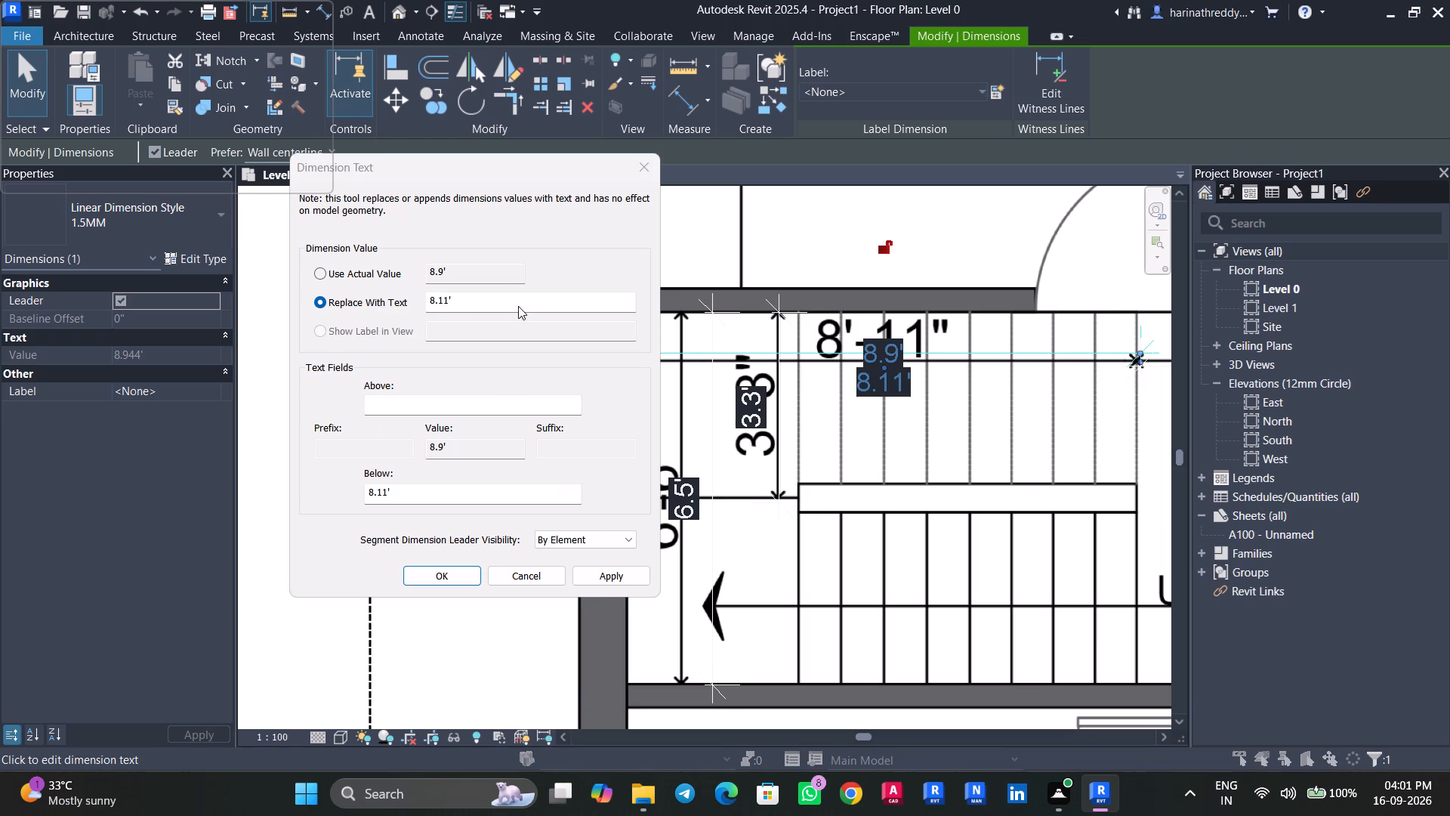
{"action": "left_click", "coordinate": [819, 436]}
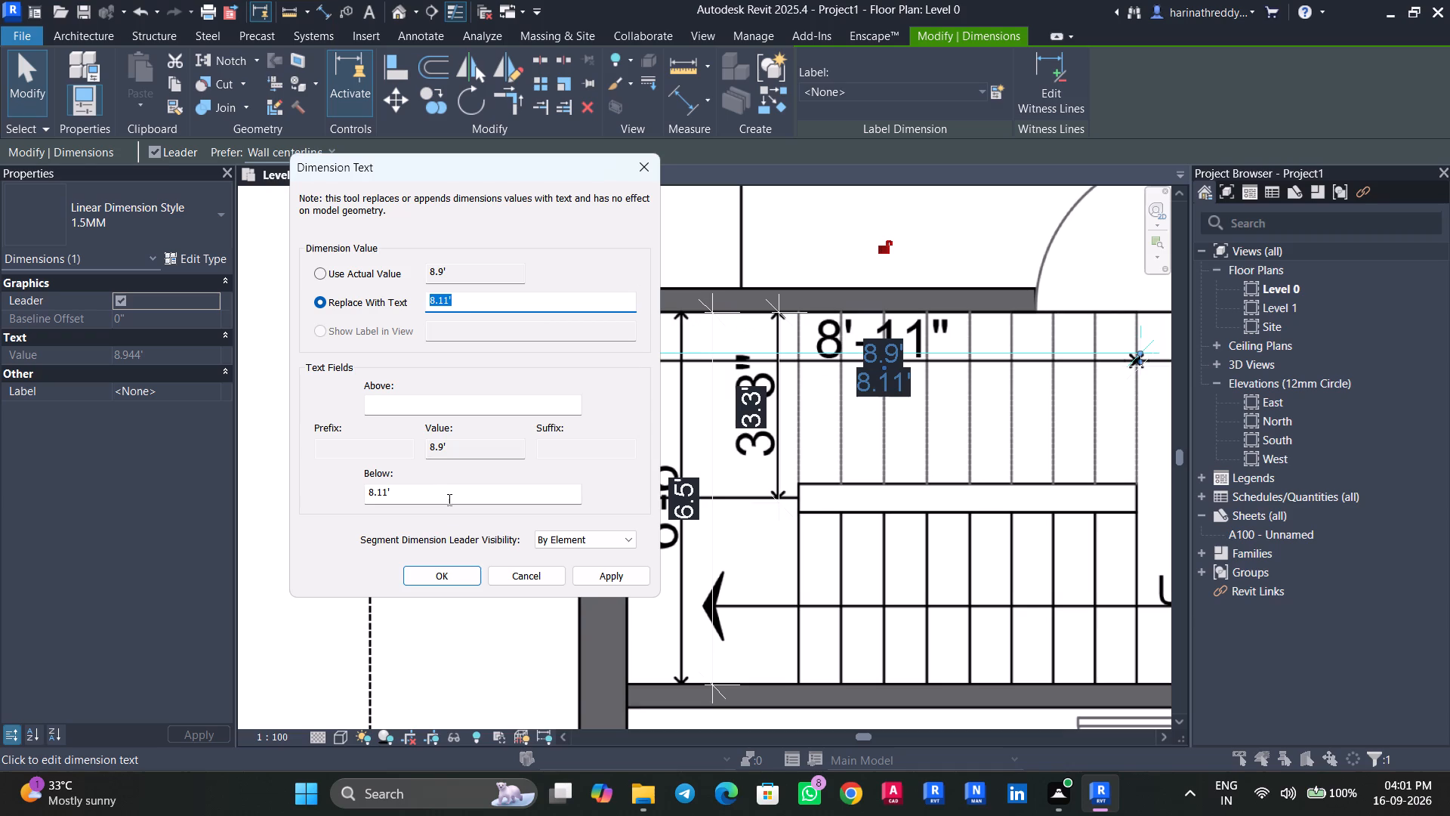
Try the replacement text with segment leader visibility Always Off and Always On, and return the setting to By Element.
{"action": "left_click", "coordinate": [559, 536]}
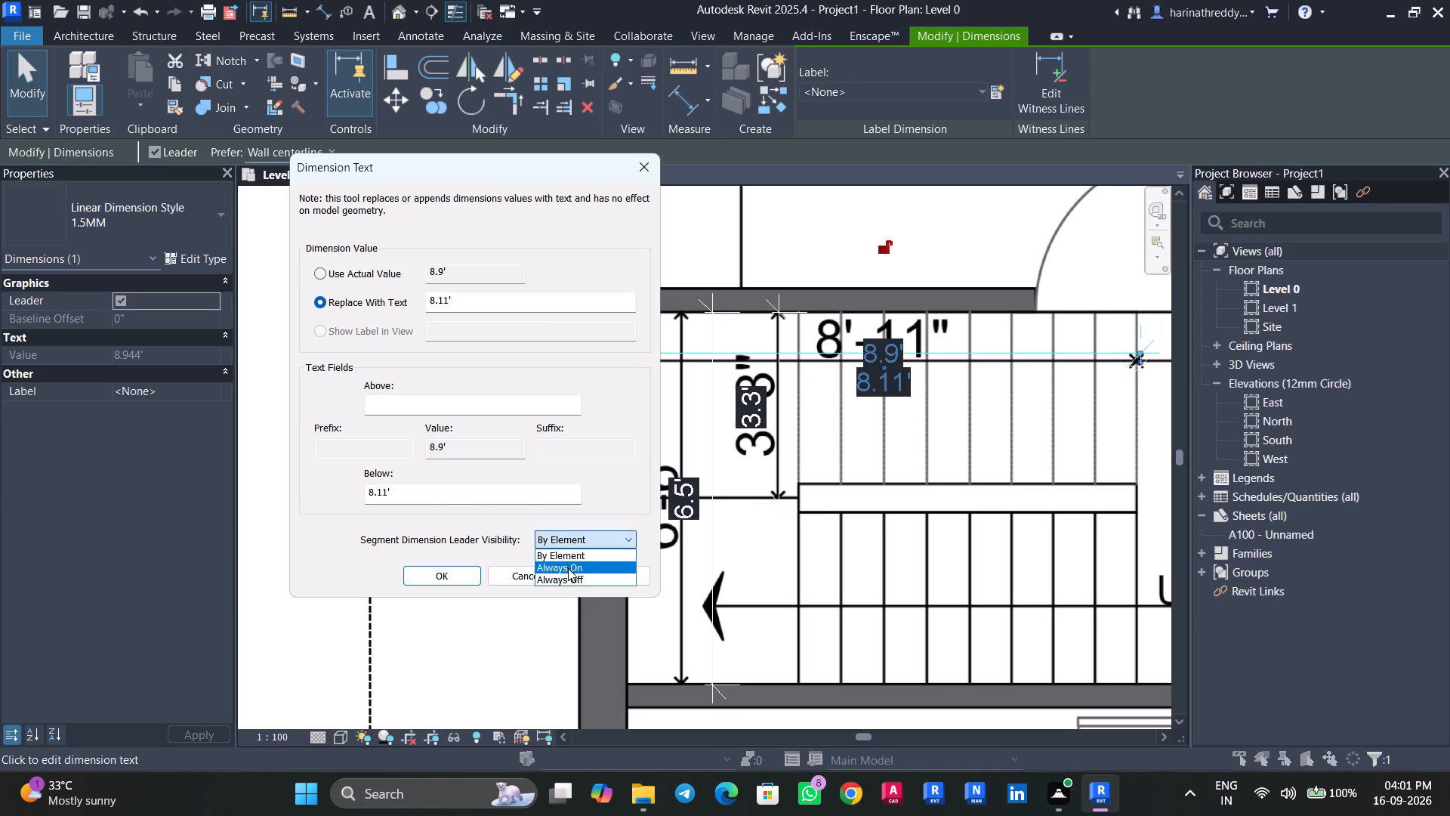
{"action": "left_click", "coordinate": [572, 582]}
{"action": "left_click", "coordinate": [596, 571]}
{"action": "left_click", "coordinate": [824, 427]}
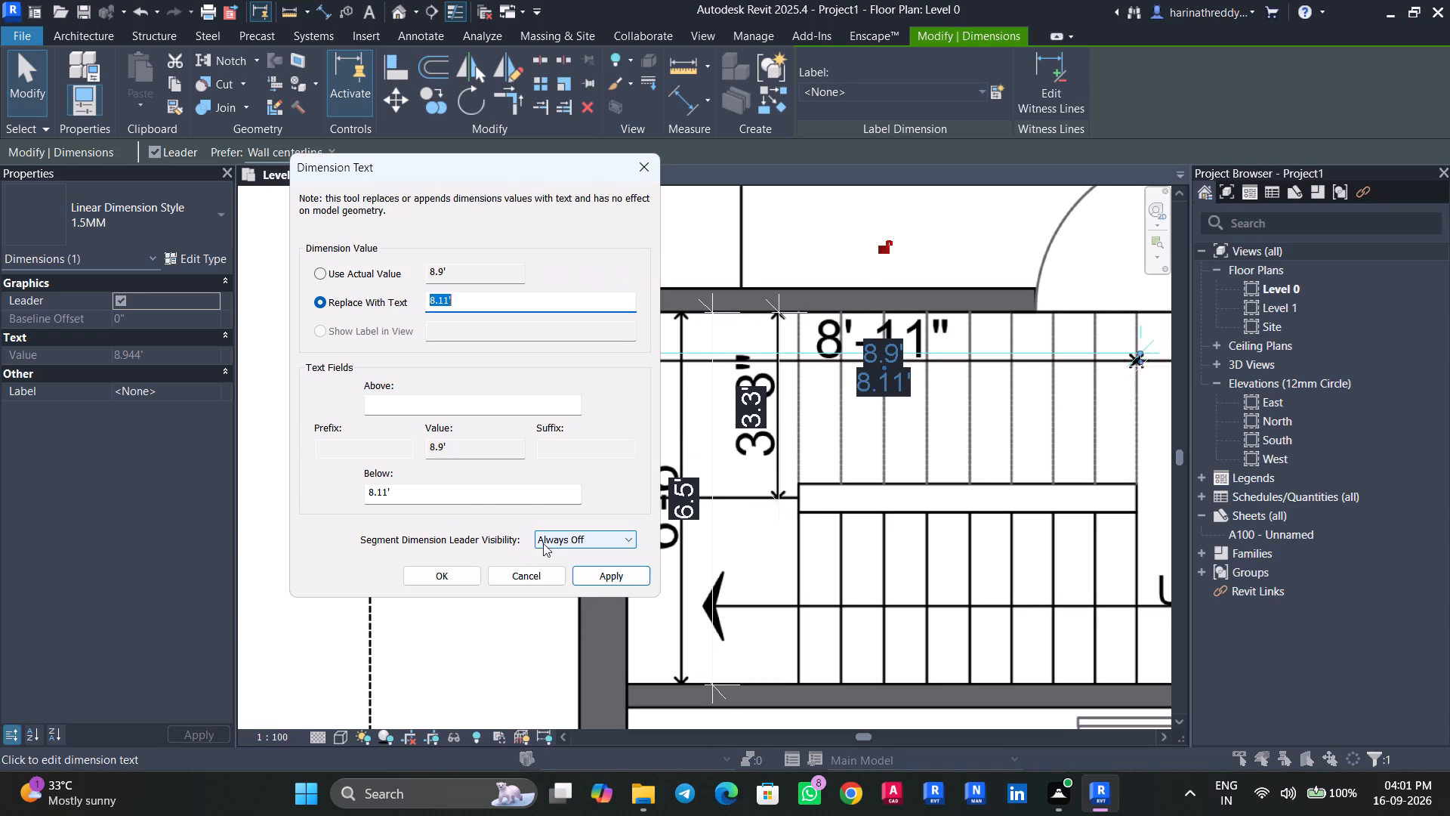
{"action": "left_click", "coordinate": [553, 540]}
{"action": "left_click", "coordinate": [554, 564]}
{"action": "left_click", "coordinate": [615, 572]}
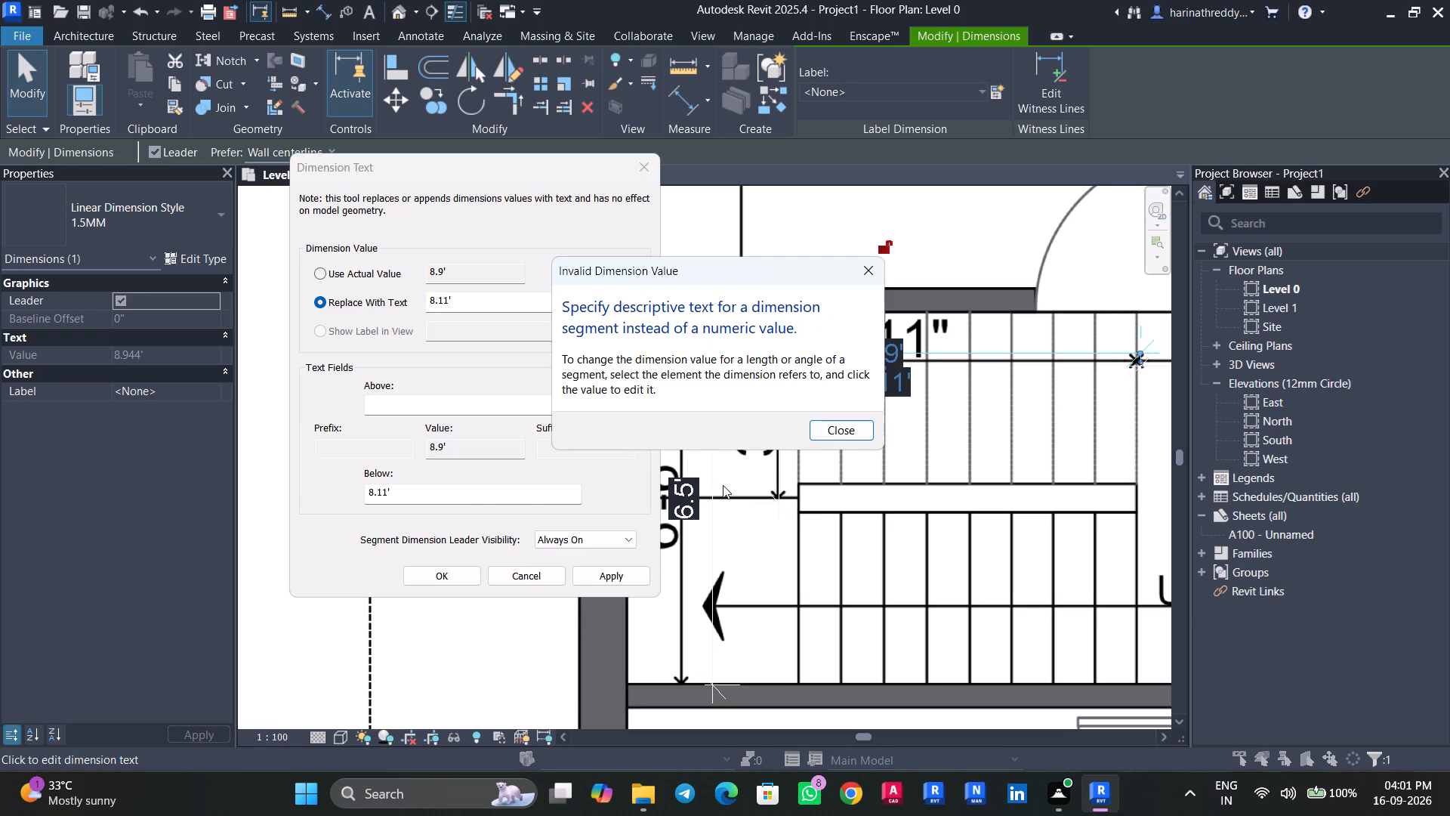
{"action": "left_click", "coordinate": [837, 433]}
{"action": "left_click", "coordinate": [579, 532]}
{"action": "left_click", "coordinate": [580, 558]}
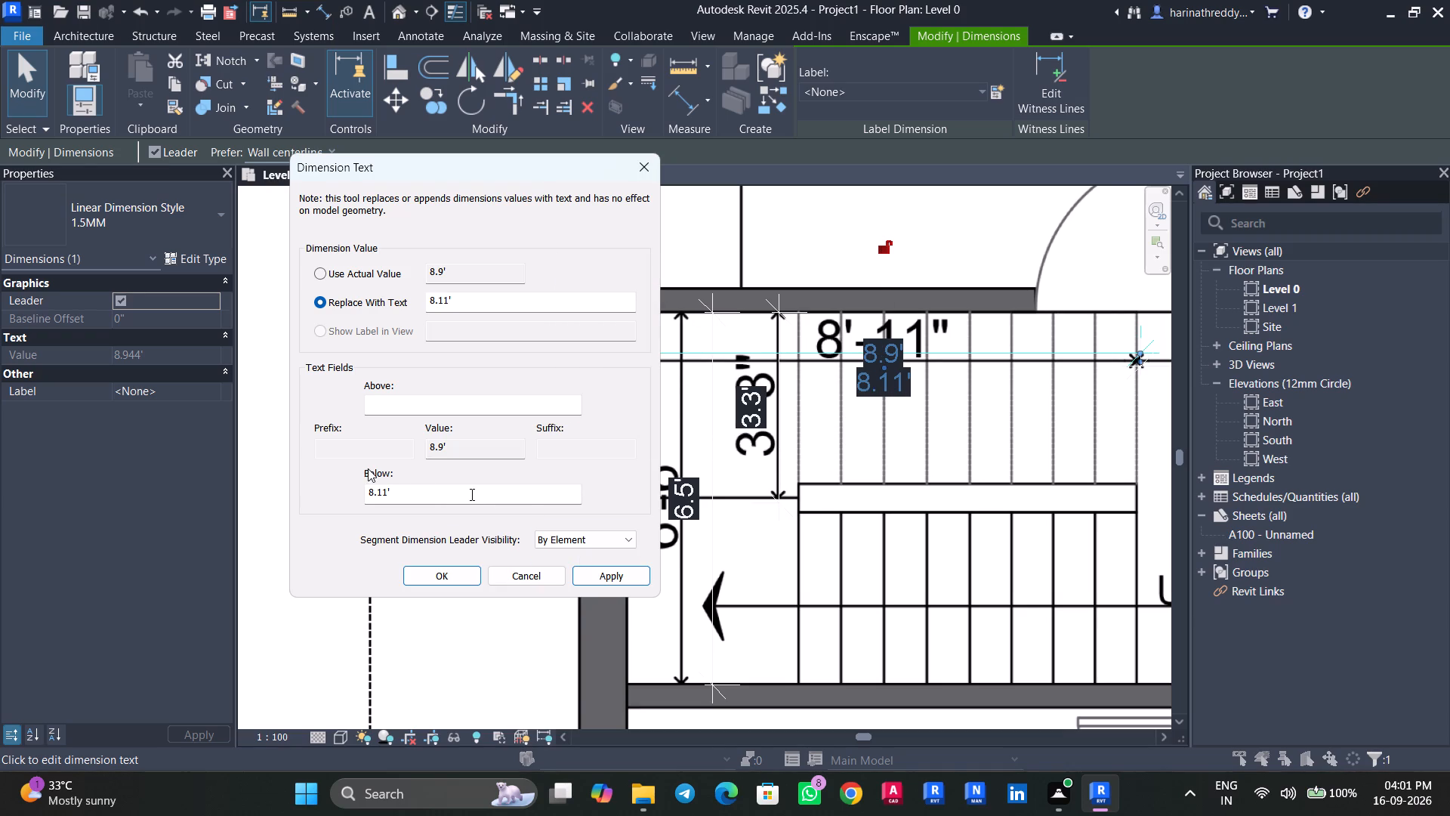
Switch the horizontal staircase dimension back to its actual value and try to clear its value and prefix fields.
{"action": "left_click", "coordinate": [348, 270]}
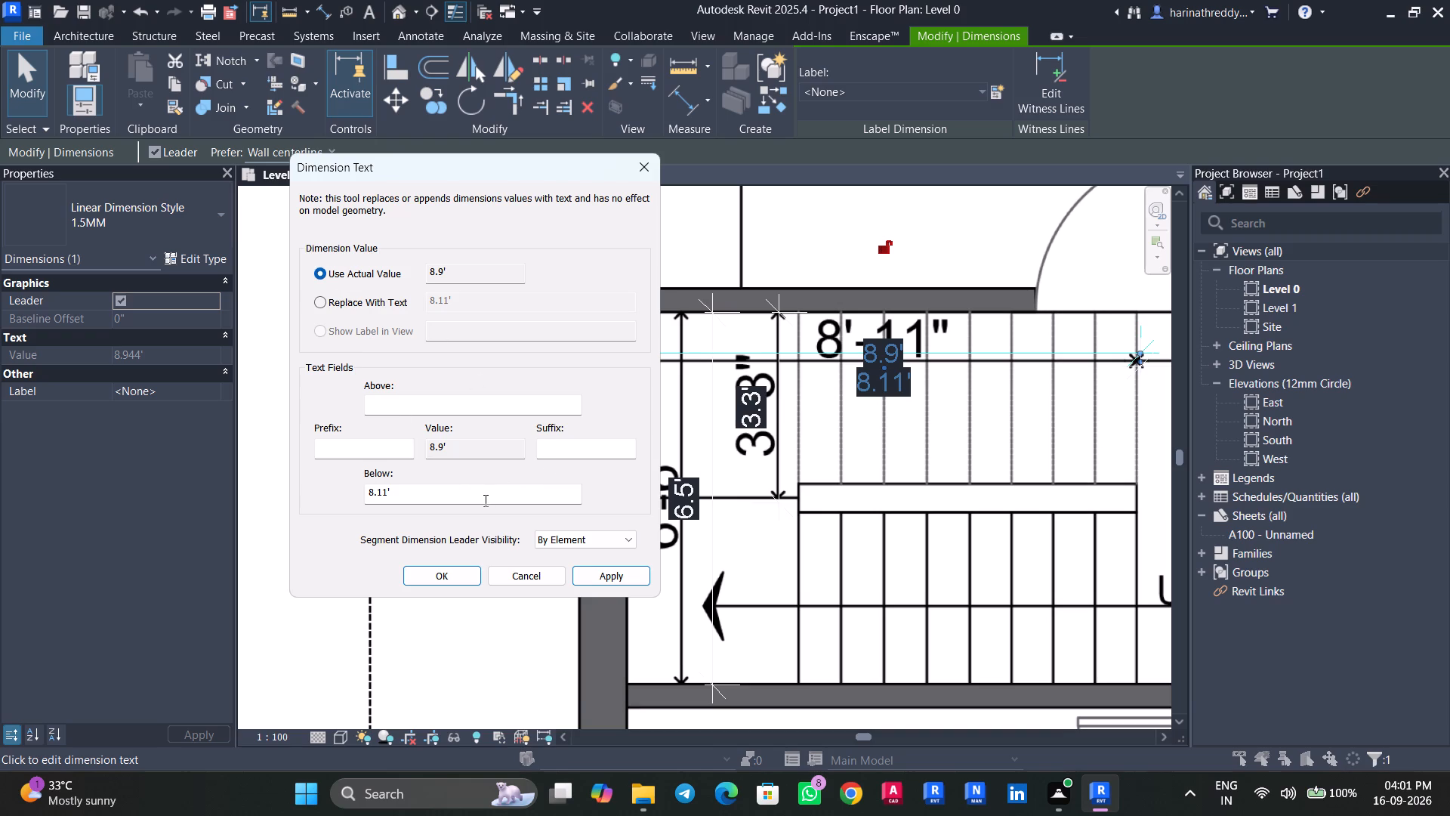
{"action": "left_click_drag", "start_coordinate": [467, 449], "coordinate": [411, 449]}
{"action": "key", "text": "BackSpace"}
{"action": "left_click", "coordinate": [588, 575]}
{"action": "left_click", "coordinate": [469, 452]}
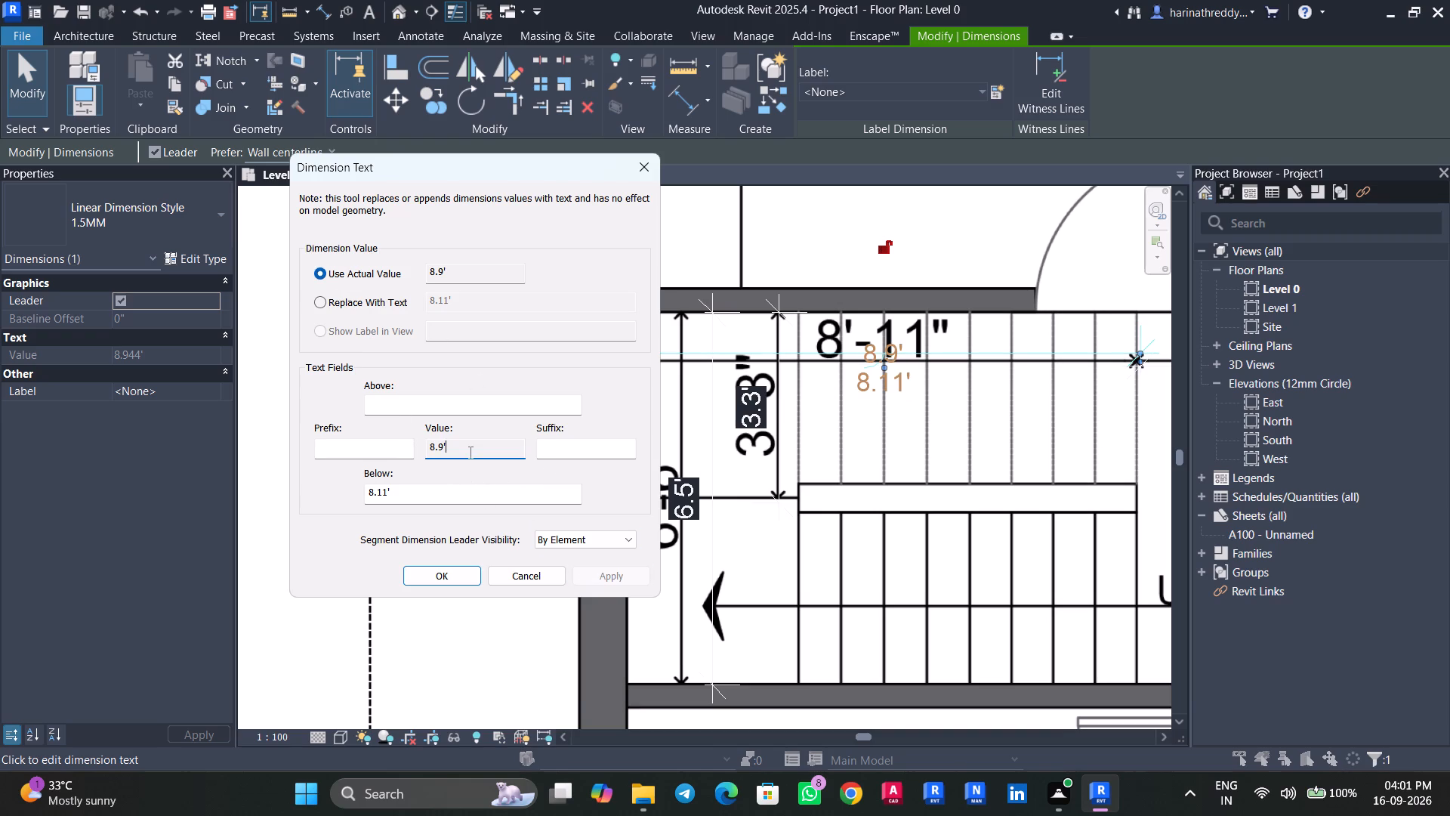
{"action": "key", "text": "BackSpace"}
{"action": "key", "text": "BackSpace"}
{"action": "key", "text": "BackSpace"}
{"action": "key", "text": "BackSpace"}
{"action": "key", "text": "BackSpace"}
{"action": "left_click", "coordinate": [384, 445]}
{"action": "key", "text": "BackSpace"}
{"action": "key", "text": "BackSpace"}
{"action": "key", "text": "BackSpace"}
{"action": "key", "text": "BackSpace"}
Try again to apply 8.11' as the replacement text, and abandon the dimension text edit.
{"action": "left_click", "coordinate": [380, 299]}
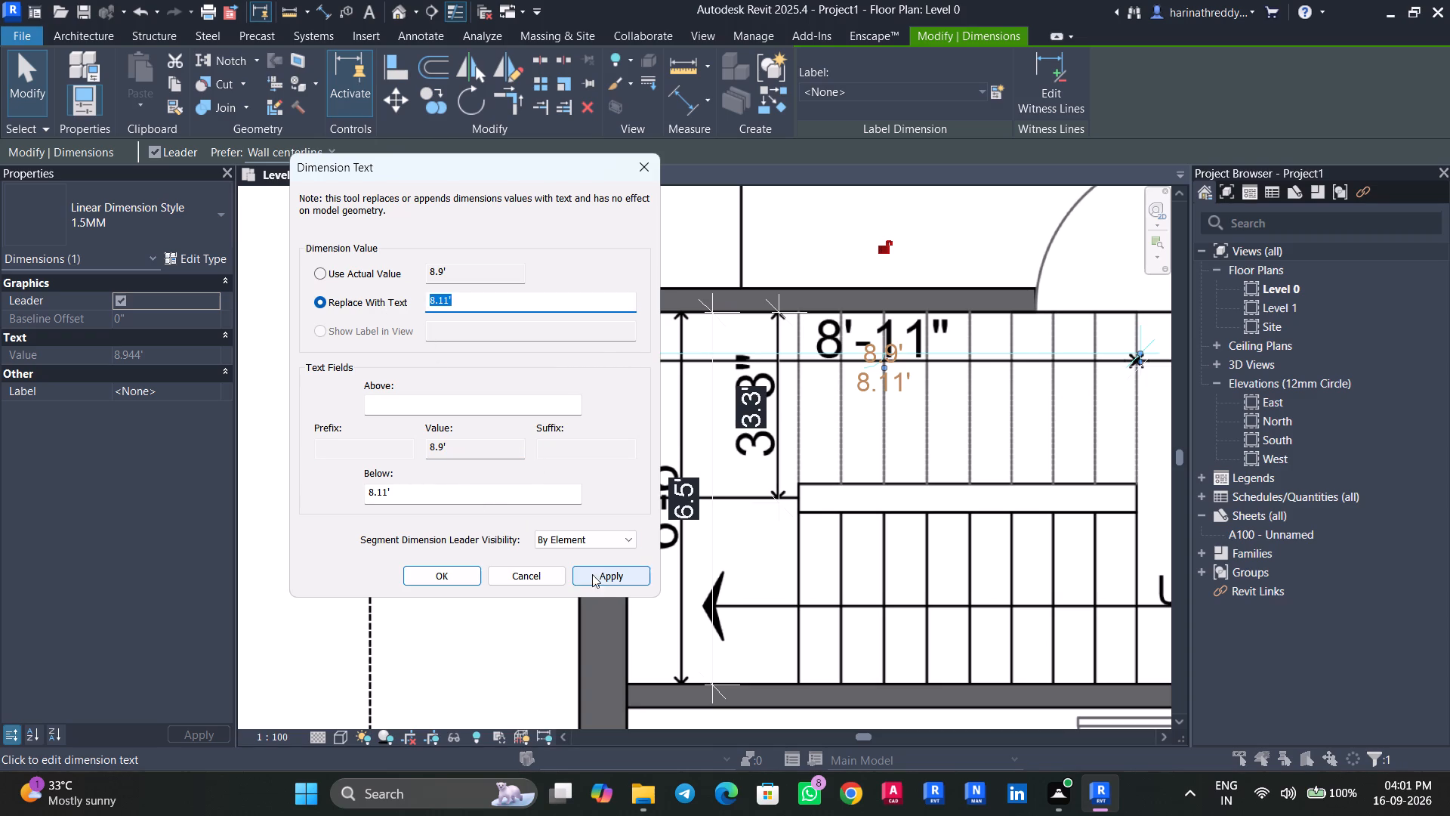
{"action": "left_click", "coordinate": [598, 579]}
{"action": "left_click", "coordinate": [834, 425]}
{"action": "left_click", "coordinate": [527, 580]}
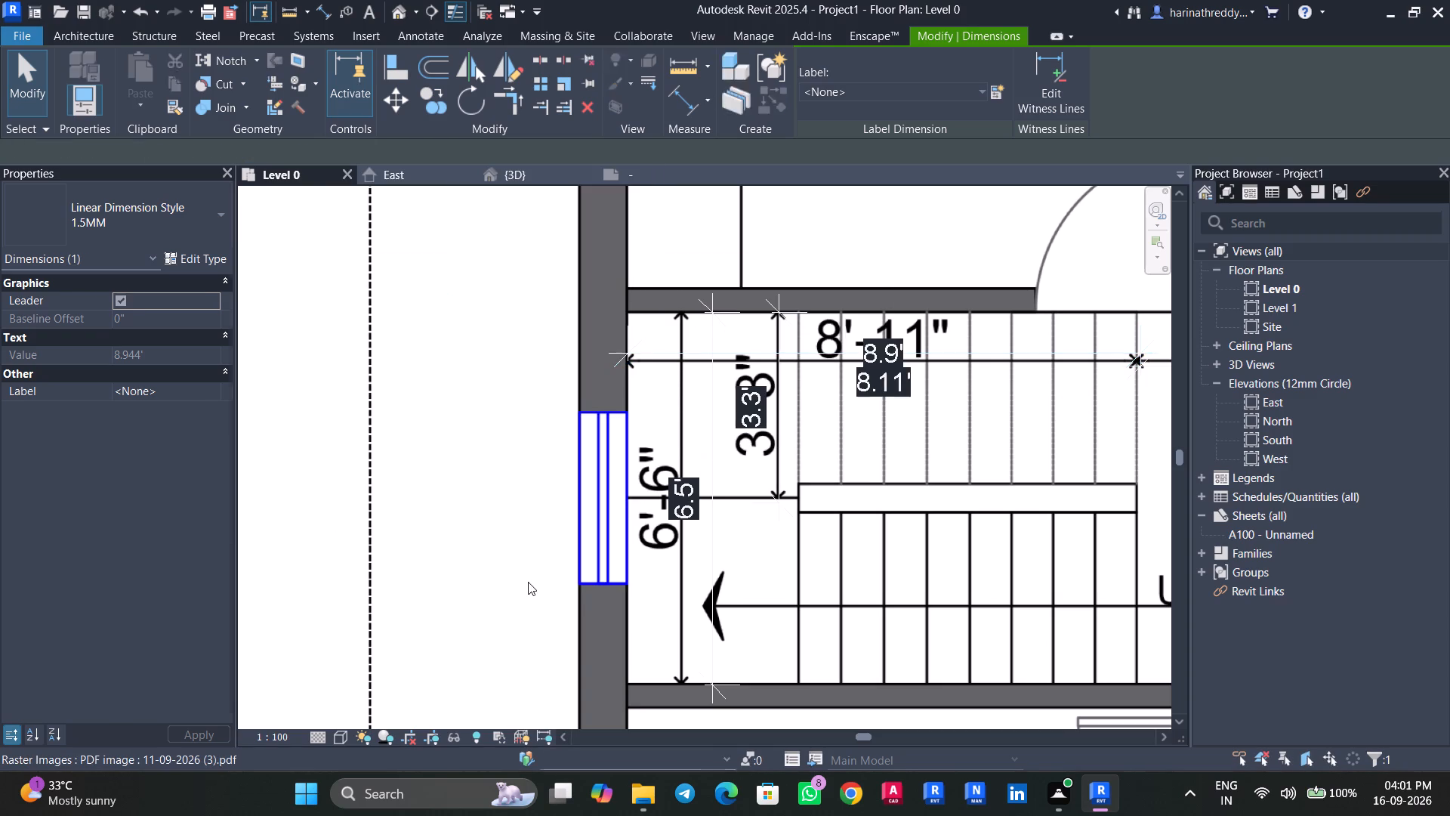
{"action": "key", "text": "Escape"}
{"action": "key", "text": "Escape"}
Delete the horizontal staircase dimension that has 8.11' as its lower text.
{"action": "key", "text": "Tab"}
{"action": "key", "text": "Tab"}
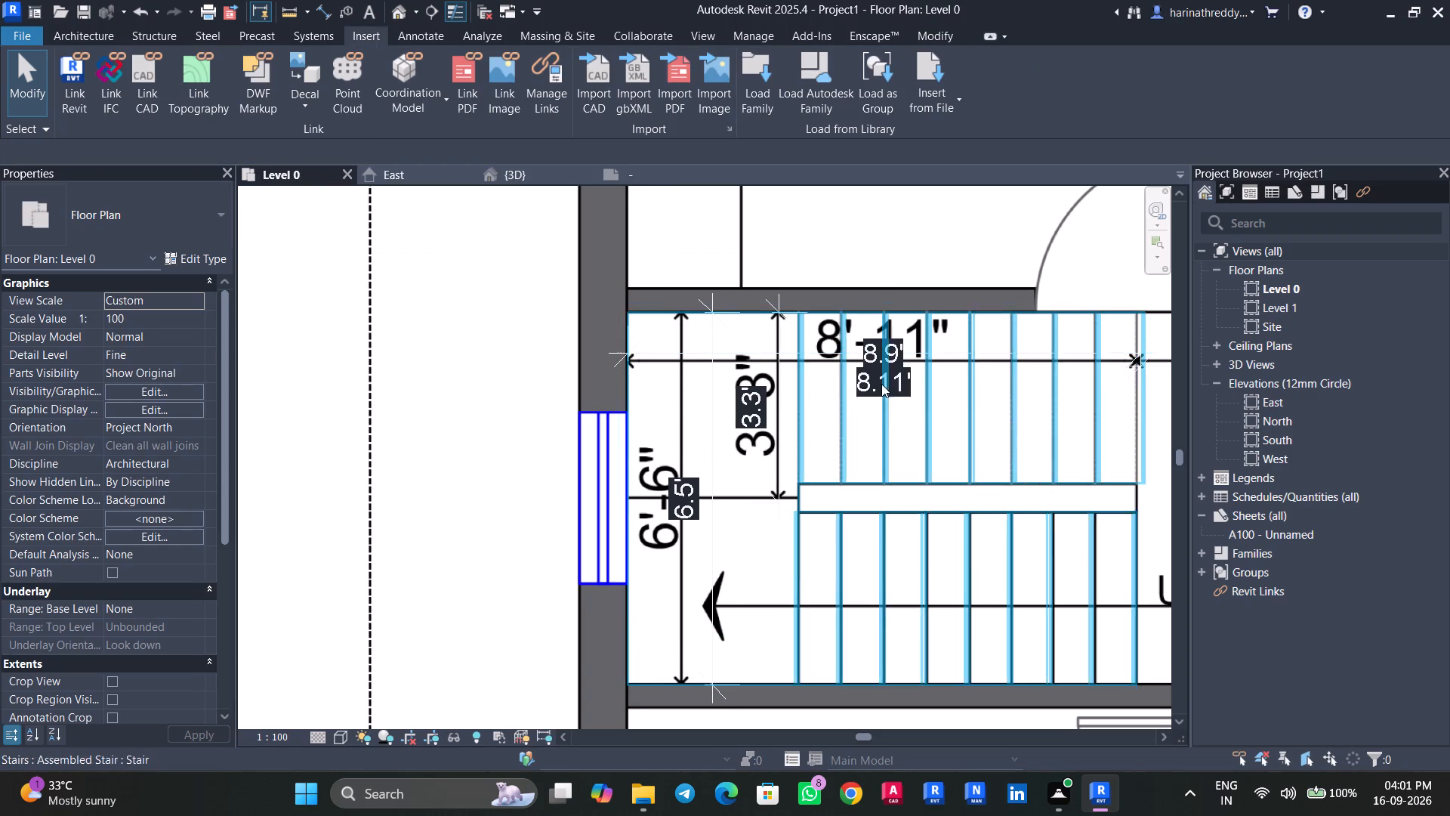
{"action": "key", "text": "Tab"}
{"action": "key", "text": "Tab"}
{"action": "key", "text": "Tab"}
{"action": "key", "text": "Tab"}
{"action": "key", "text": "Tab"}
{"action": "key", "text": "Tab"}
{"action": "key", "text": "Tab"}
{"action": "key", "text": "Tab"}
{"action": "key", "text": "Tab"}
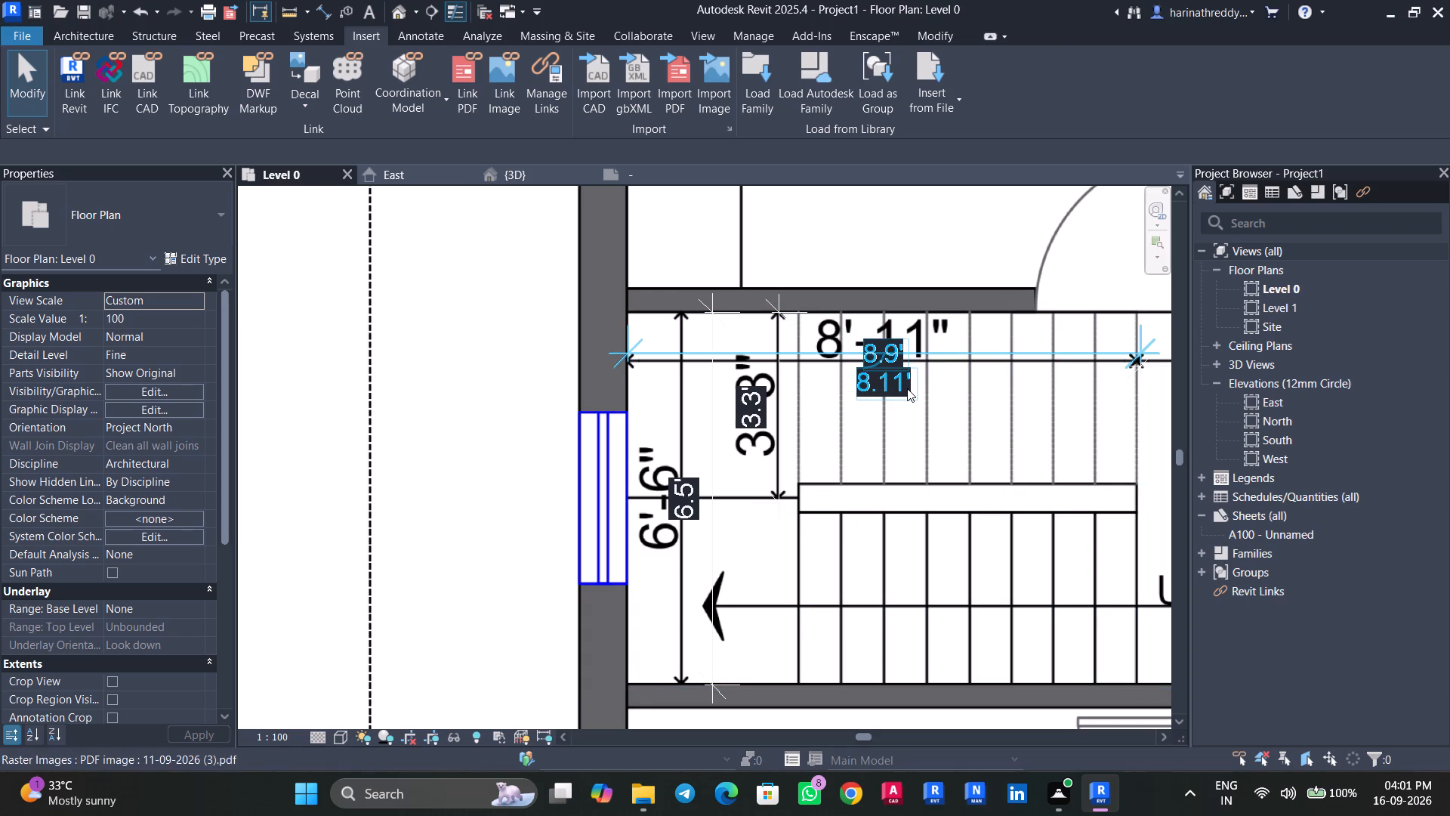
{"action": "left_click", "coordinate": [907, 388]}
{"action": "key", "text": "Delete"}
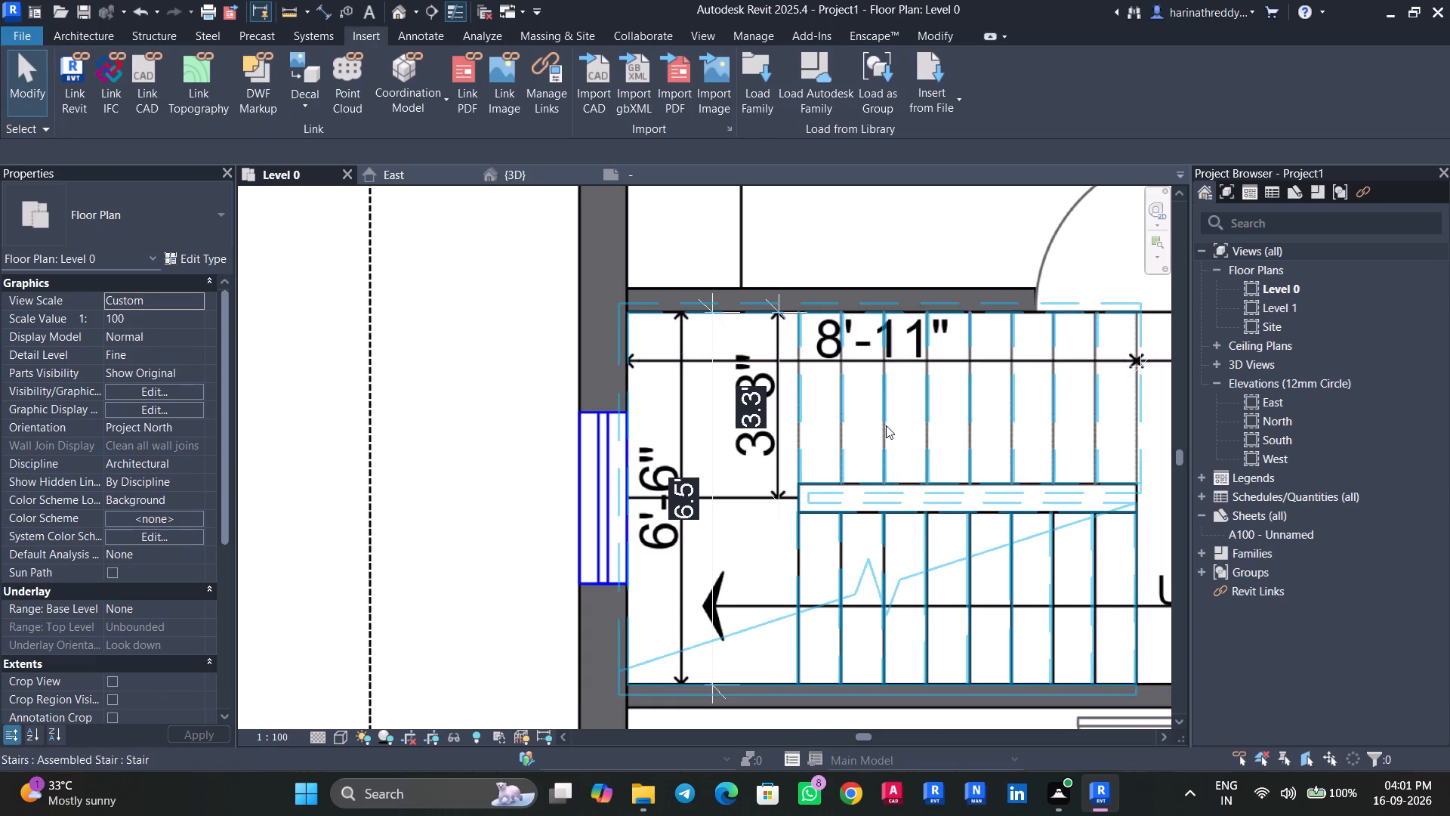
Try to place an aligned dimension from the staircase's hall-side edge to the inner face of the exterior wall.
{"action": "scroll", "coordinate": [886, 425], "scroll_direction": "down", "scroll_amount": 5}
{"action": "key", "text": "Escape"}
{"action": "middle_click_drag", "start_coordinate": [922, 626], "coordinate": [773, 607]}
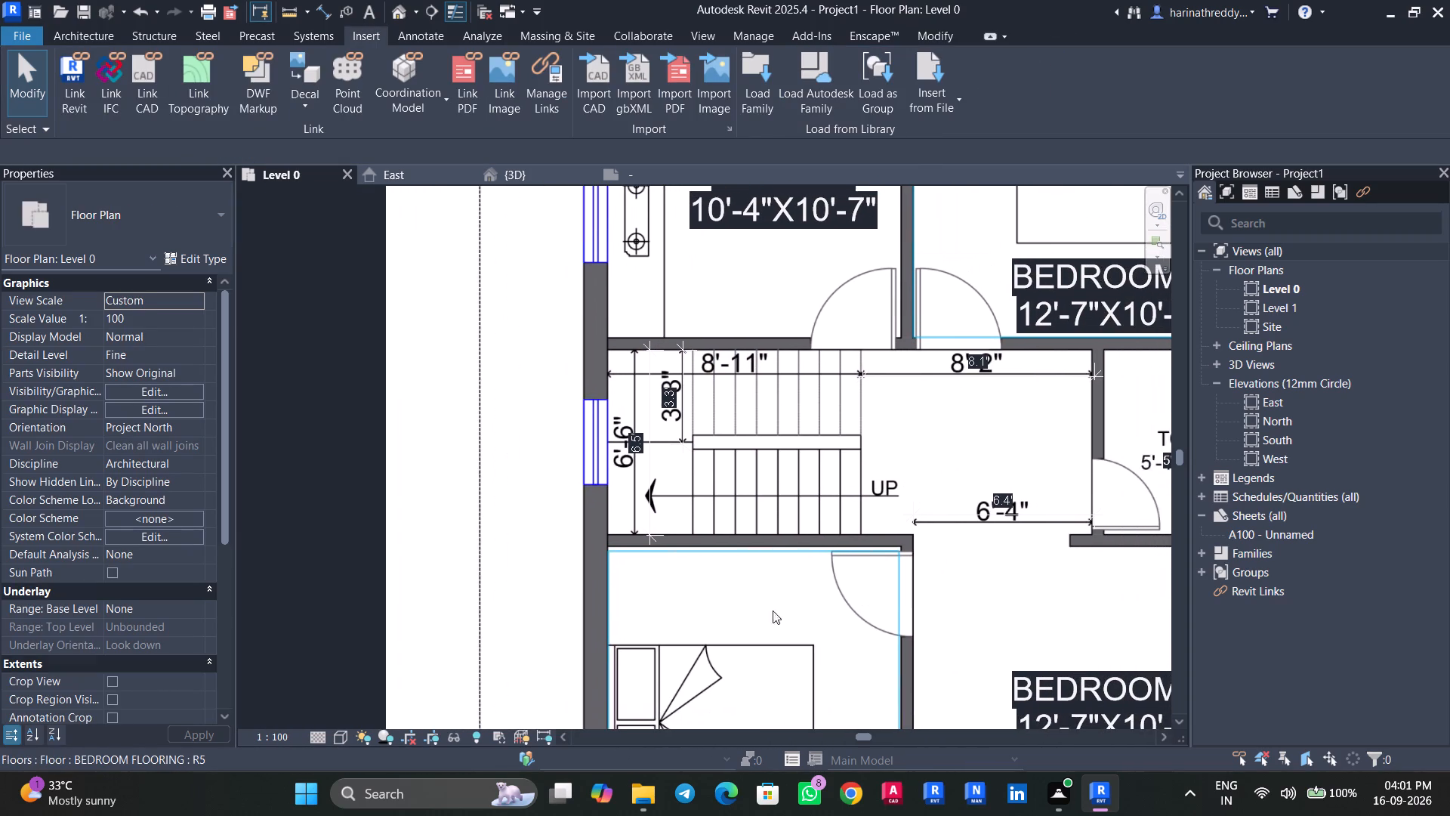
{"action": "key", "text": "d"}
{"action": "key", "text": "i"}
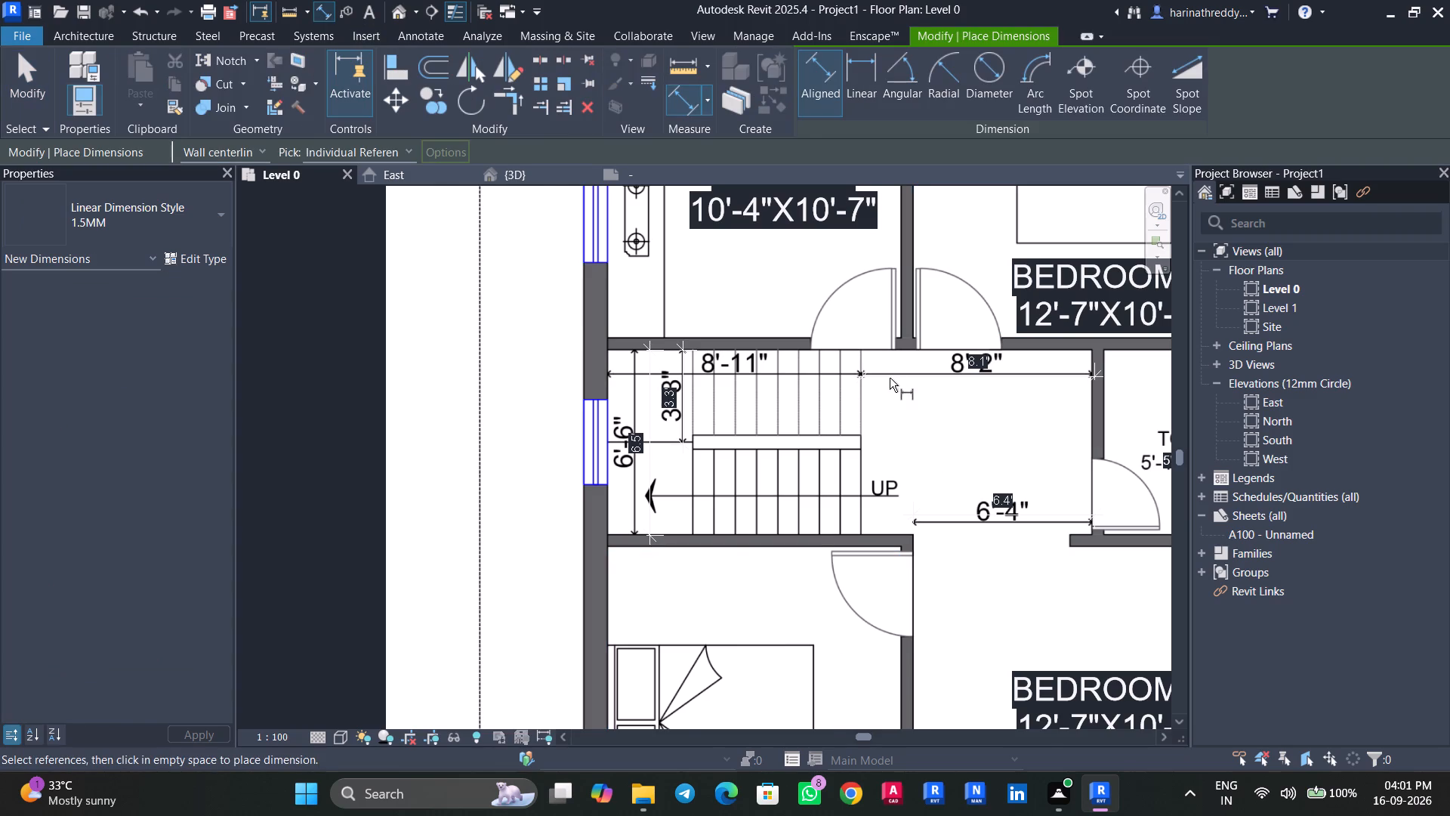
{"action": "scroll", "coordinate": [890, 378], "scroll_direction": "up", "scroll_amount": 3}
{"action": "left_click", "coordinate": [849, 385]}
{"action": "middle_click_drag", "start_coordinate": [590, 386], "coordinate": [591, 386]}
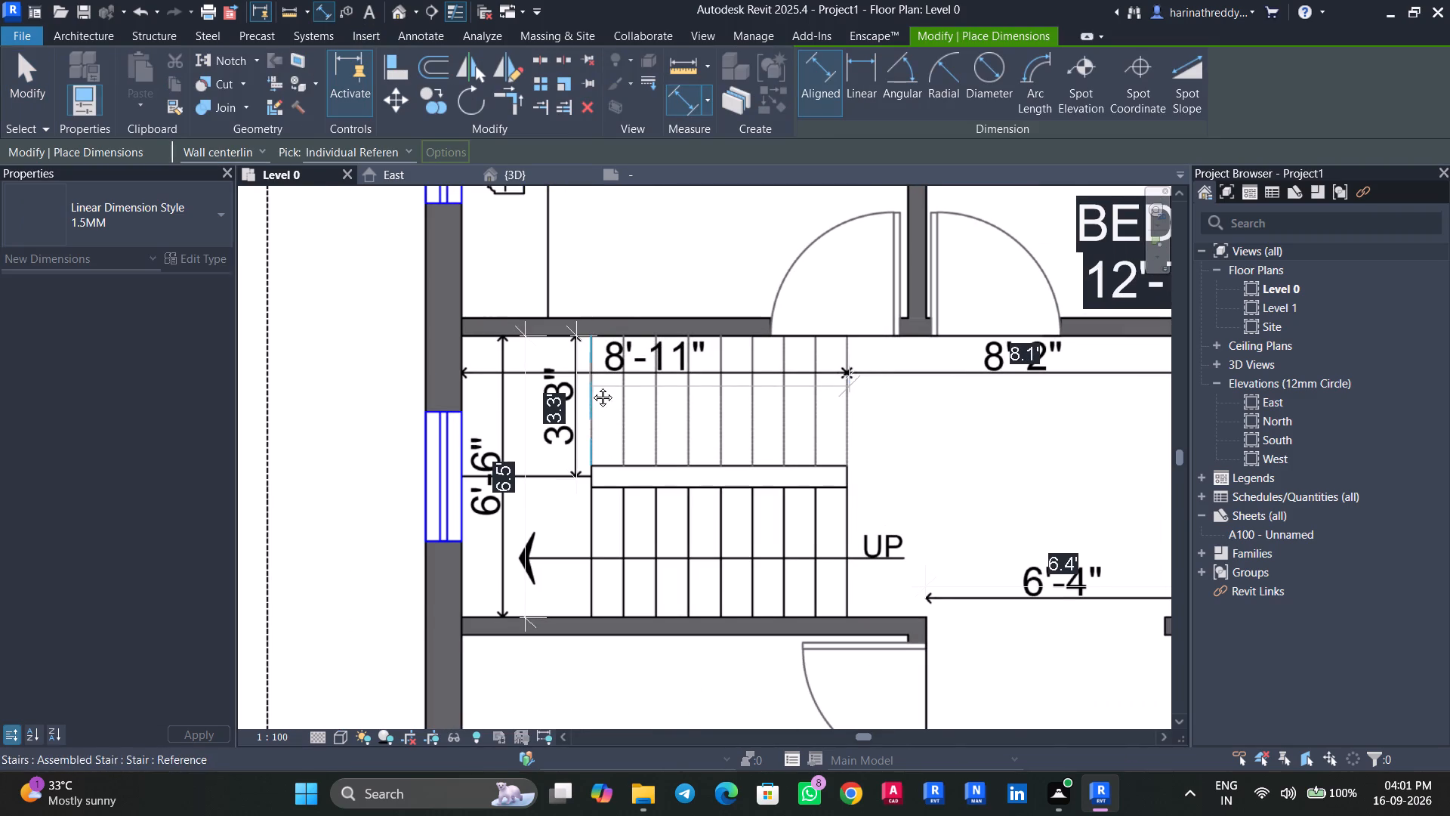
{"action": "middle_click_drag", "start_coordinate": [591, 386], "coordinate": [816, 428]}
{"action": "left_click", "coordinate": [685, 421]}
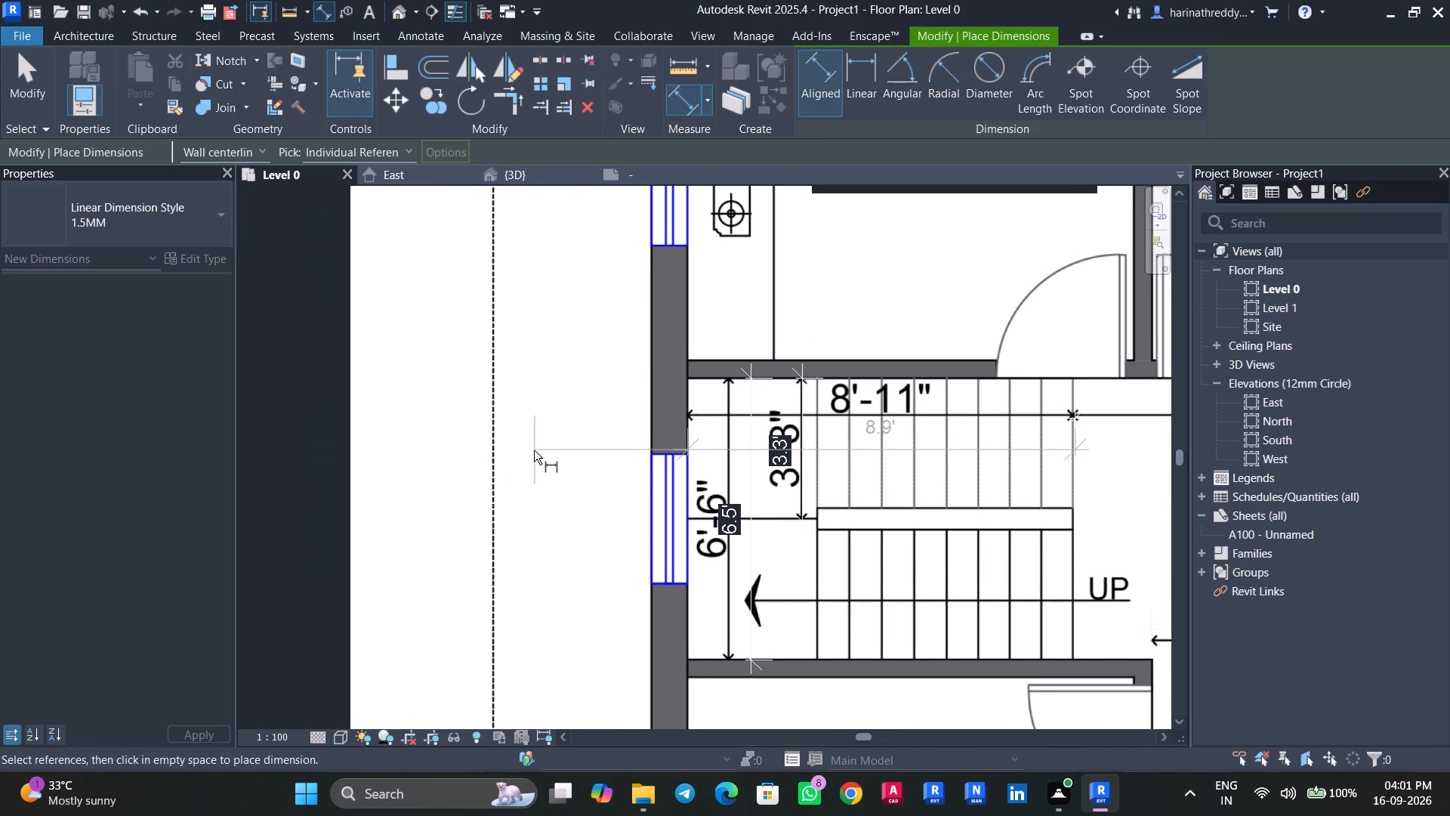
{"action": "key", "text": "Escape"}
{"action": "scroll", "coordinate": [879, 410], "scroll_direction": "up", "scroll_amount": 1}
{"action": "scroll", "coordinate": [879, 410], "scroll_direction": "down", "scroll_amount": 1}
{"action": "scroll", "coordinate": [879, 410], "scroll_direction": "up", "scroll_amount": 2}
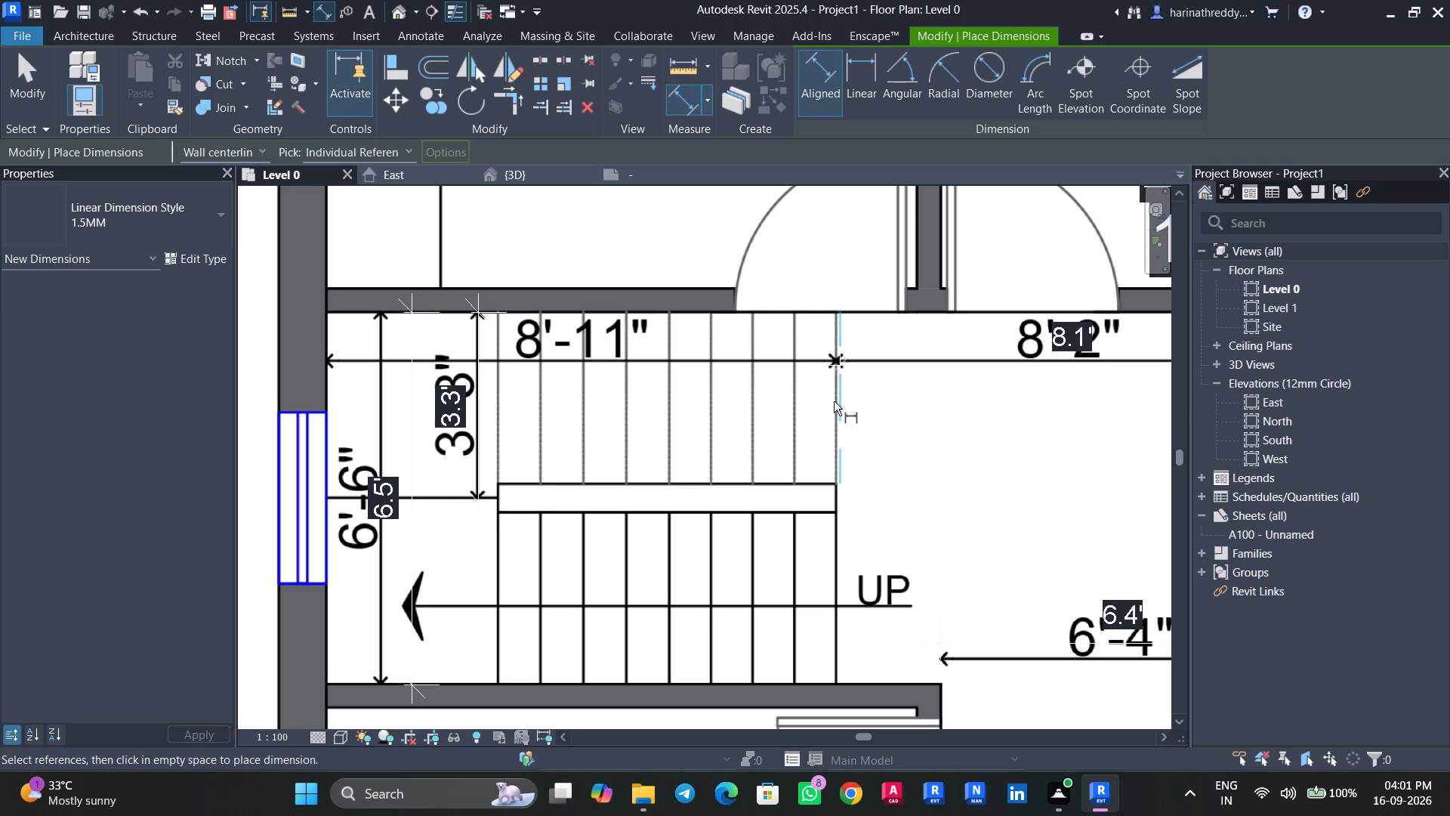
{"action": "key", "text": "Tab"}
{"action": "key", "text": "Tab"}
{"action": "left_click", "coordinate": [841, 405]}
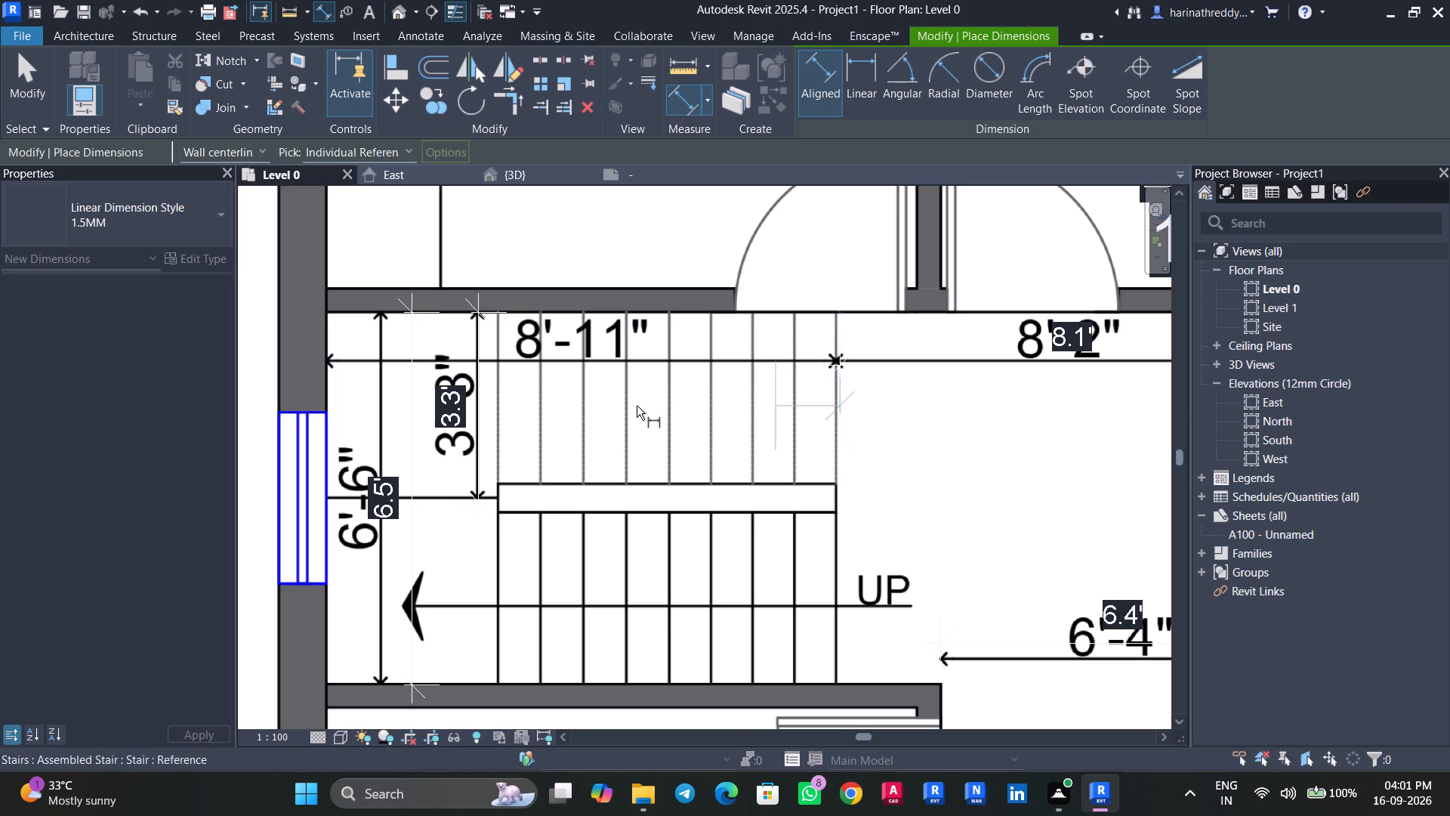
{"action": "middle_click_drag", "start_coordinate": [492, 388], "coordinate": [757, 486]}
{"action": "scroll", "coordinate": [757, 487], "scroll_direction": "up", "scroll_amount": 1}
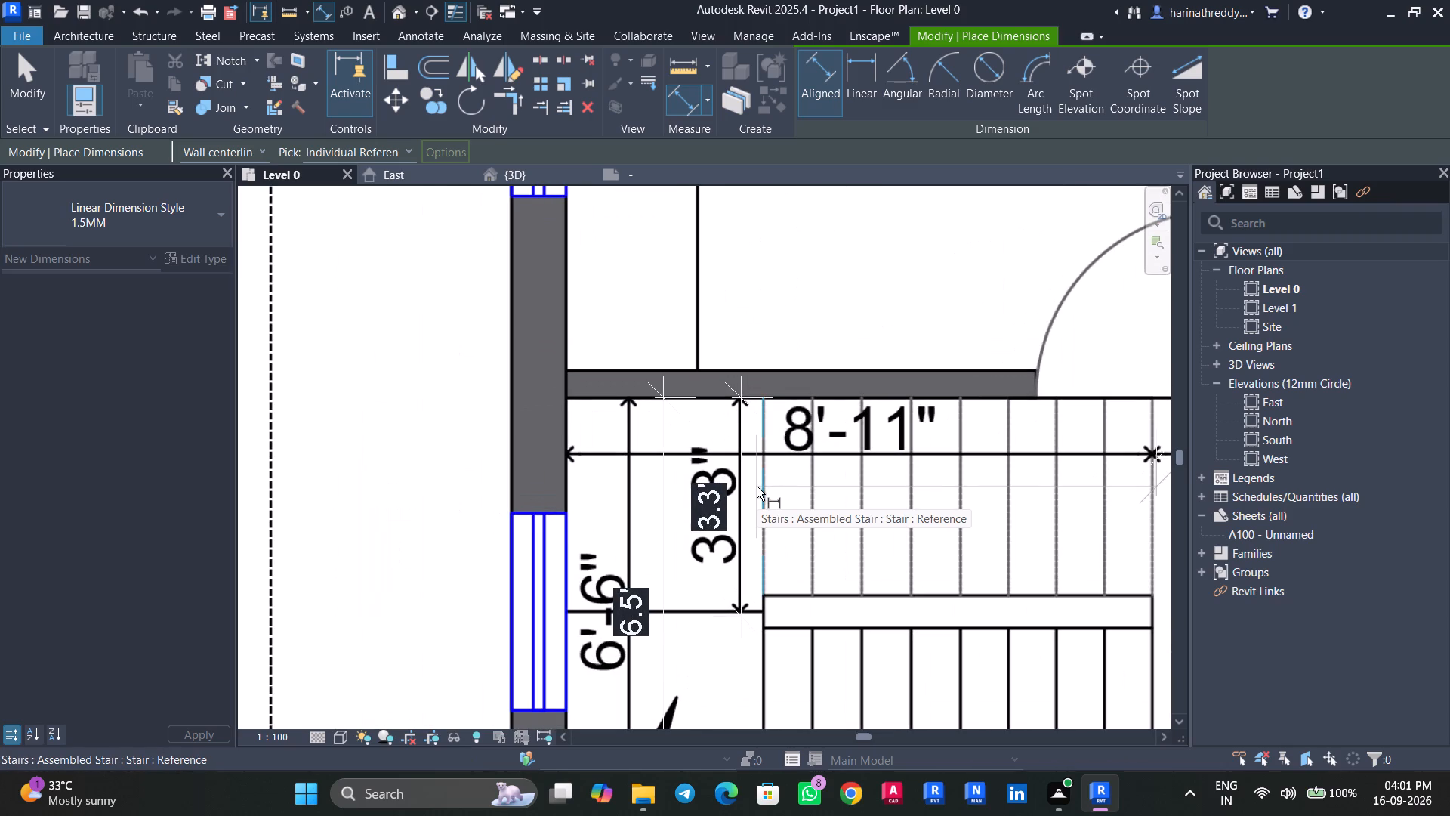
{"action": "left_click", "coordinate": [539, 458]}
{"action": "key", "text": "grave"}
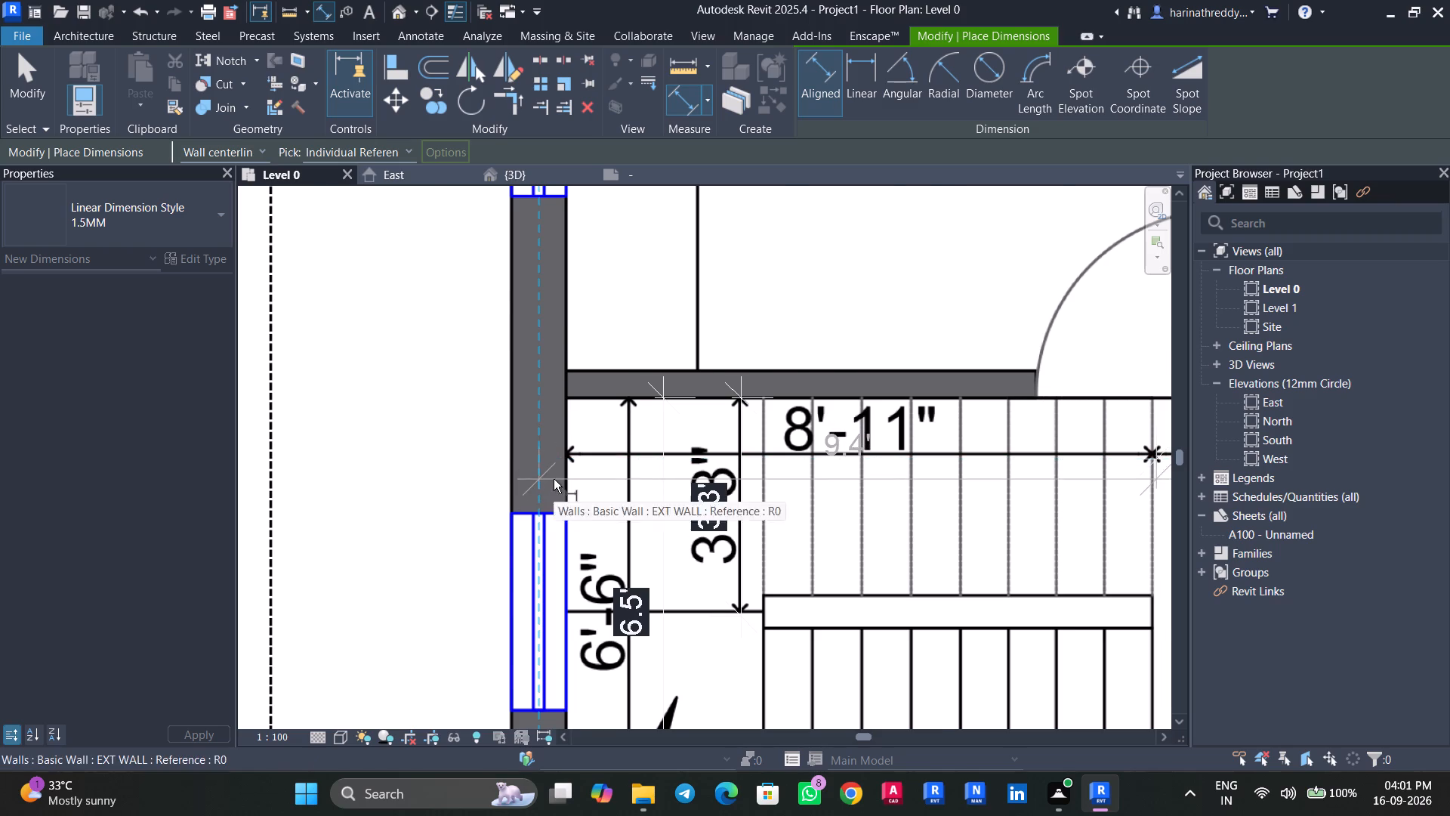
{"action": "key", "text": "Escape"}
Place an aligned dimension from the staircase's hall-side edge to the exterior wall's inner face, along the plan's 8'-11" dimension line.
{"action": "left_click", "coordinate": [833, 426]}
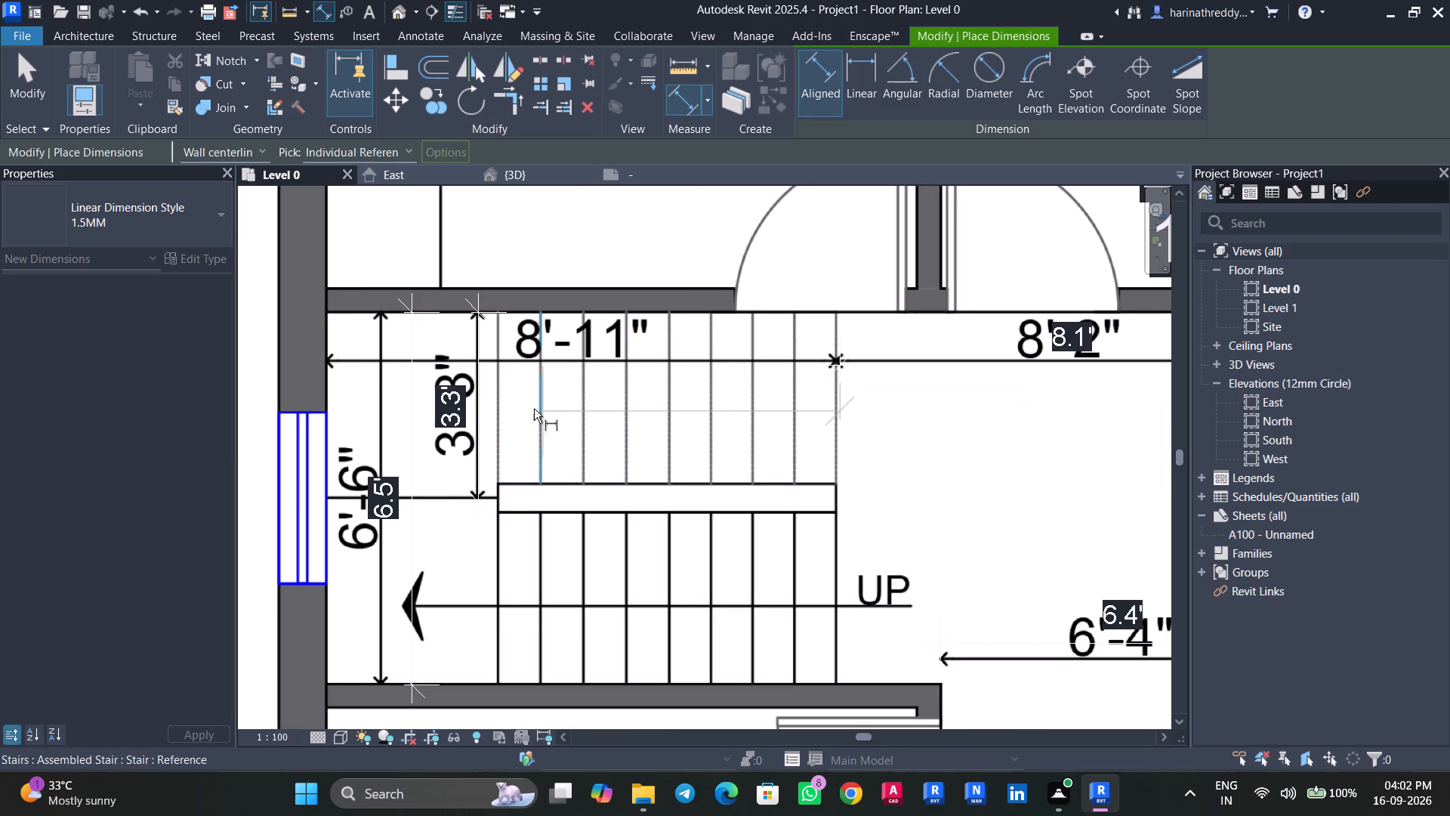
{"action": "left_click", "coordinate": [327, 392]}
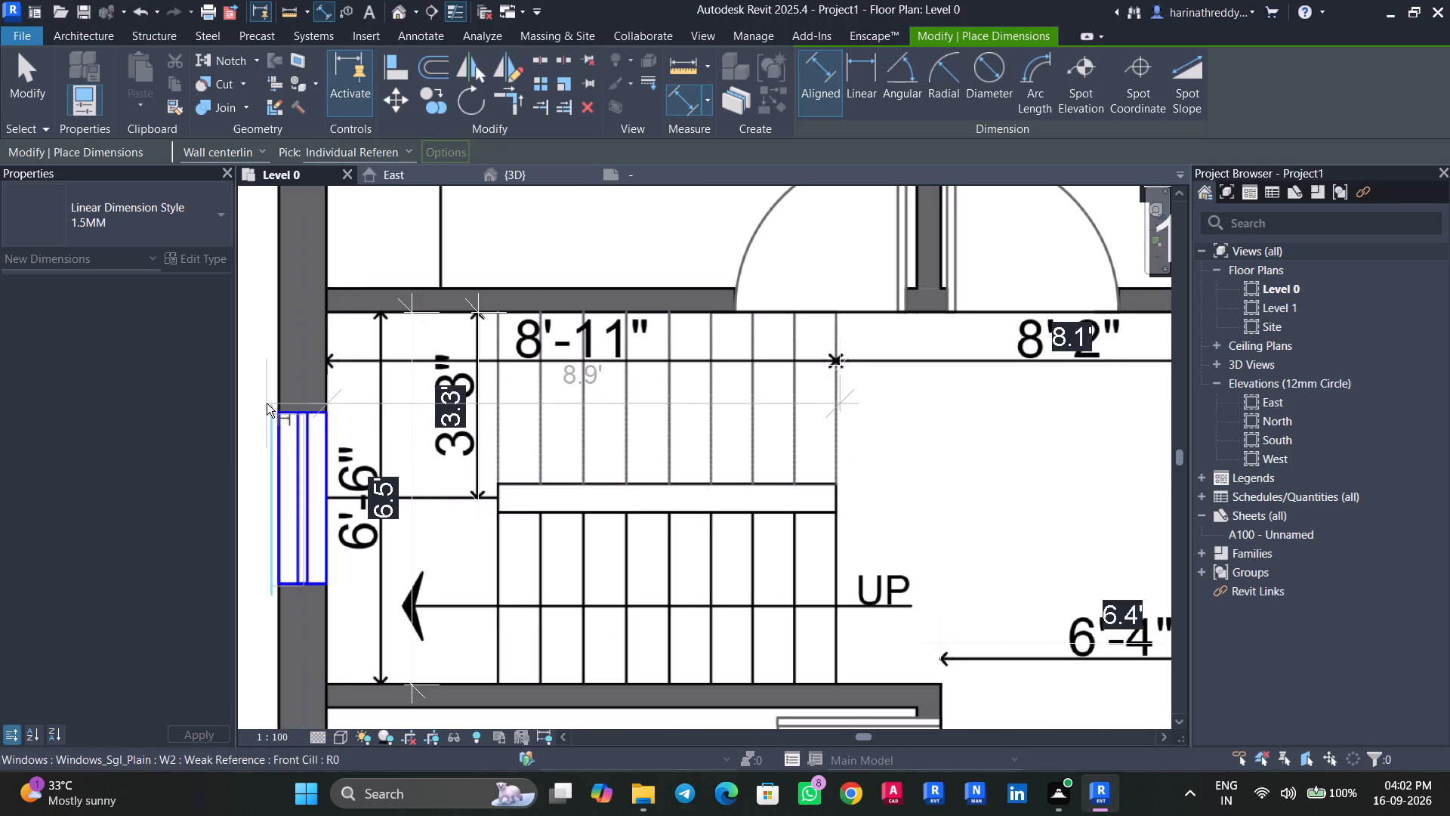
{"action": "middle_click_drag", "start_coordinate": [276, 410], "coordinate": [491, 549]}
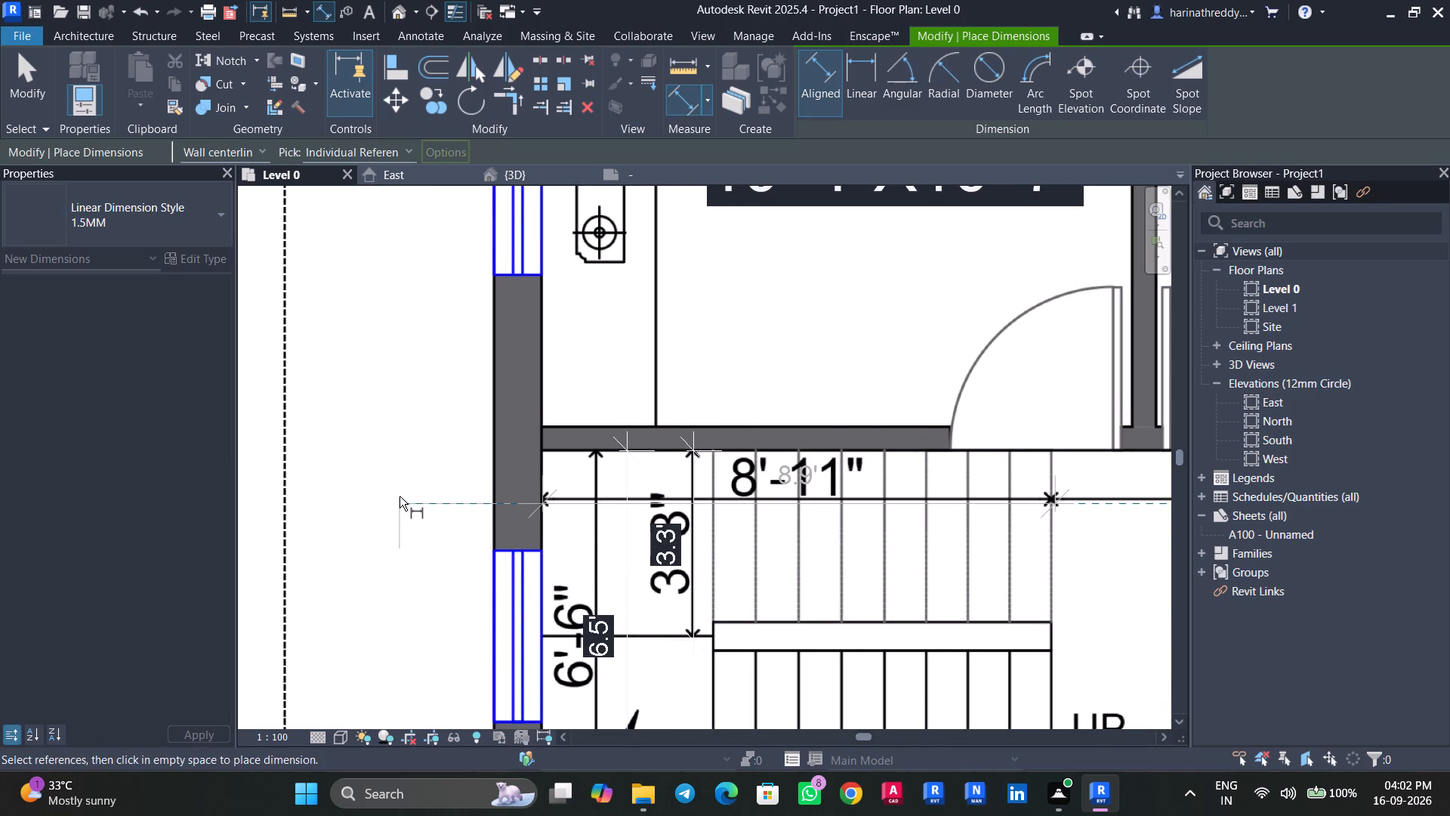
{"action": "left_click", "coordinate": [400, 496]}
{"action": "key", "text": "Escape"}
{"action": "key", "text": "Escape"}
{"action": "key", "text": "Escape"}
{"action": "scroll", "coordinate": [356, 521], "scroll_direction": "down", "scroll_amount": 6}
{"action": "scroll", "coordinate": [615, 502], "scroll_direction": "up", "scroll_amount": 2}
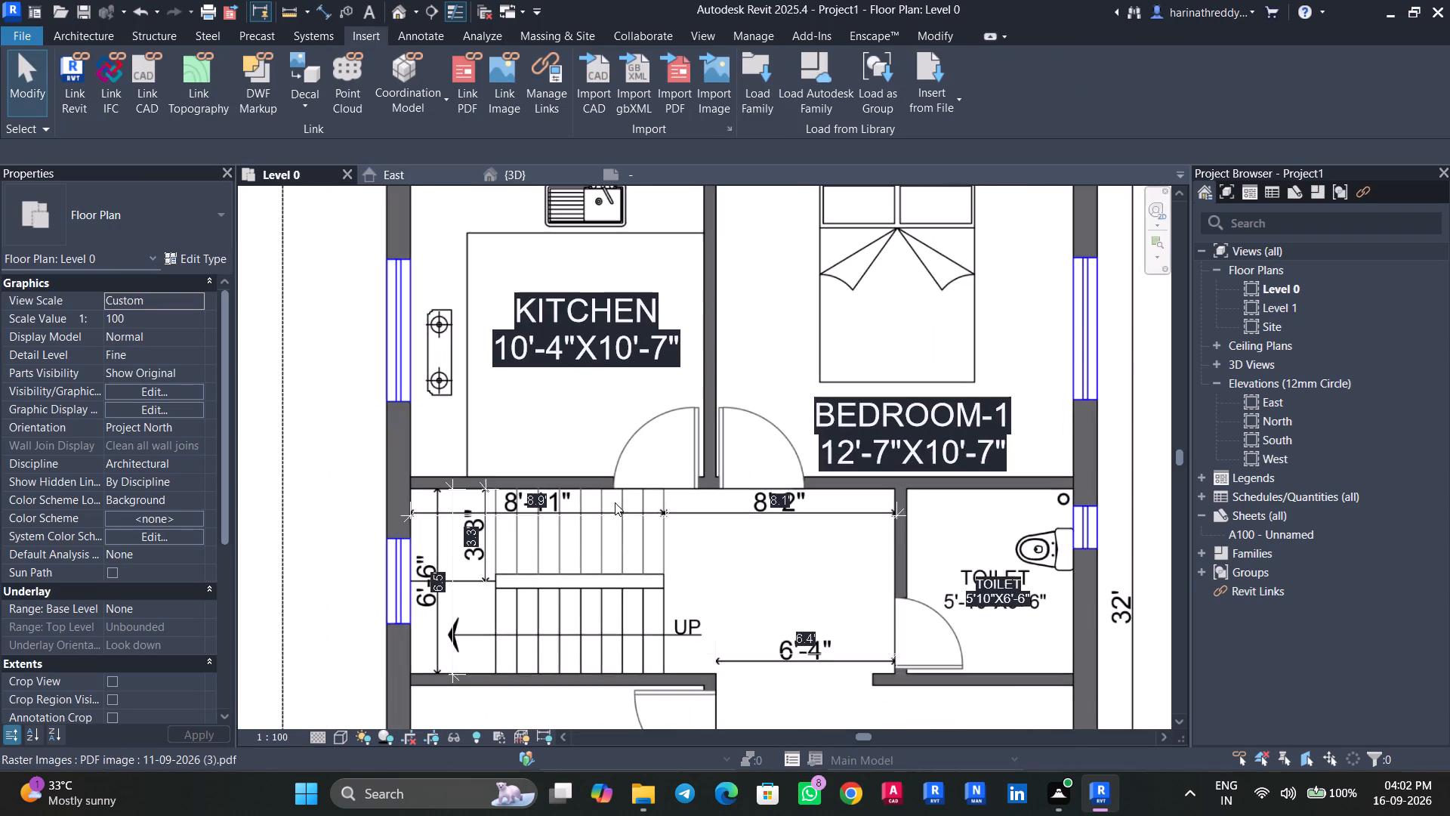
{"action": "left_click", "coordinate": [672, 521]}
{"action": "key", "text": "Escape"}
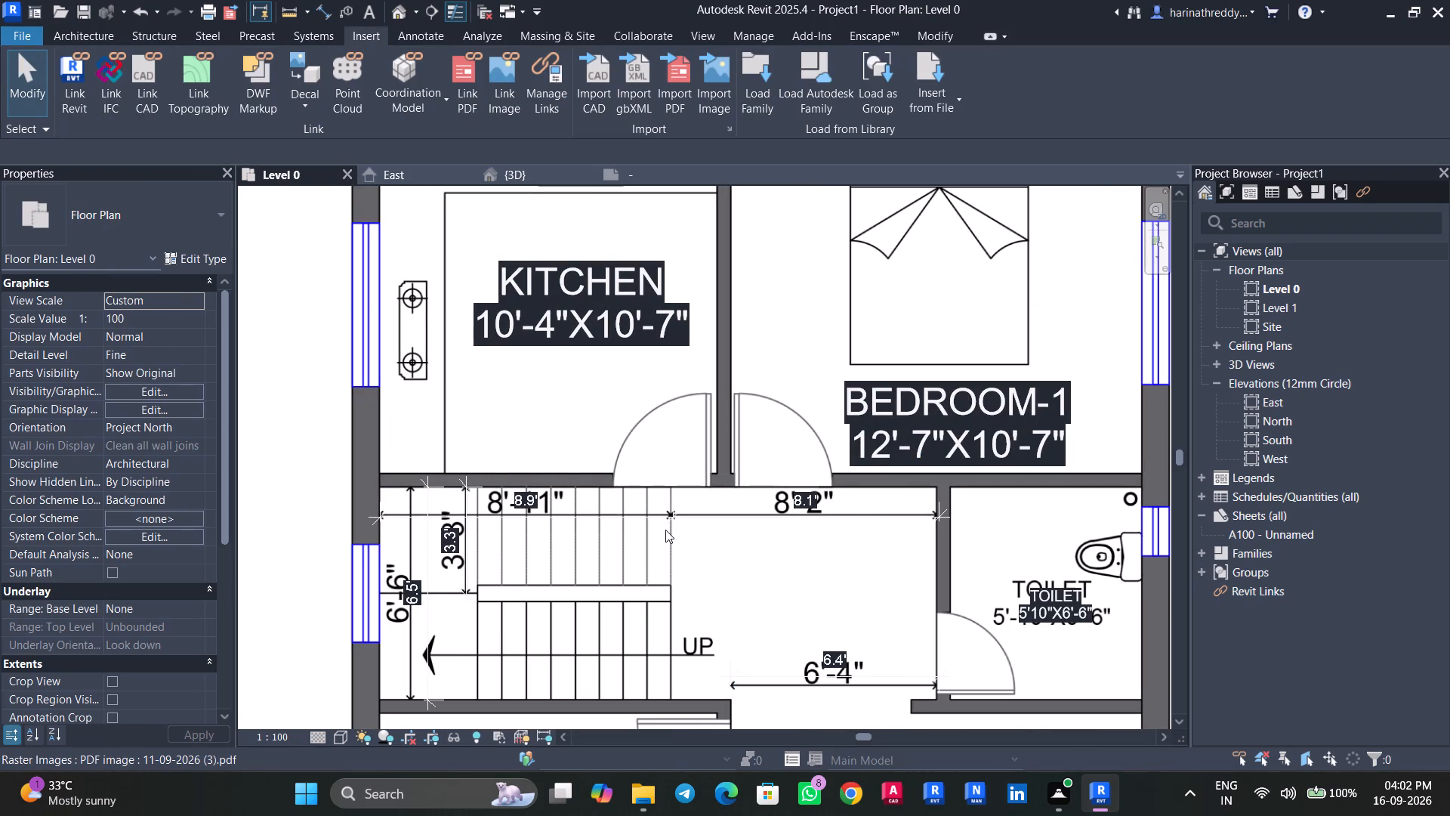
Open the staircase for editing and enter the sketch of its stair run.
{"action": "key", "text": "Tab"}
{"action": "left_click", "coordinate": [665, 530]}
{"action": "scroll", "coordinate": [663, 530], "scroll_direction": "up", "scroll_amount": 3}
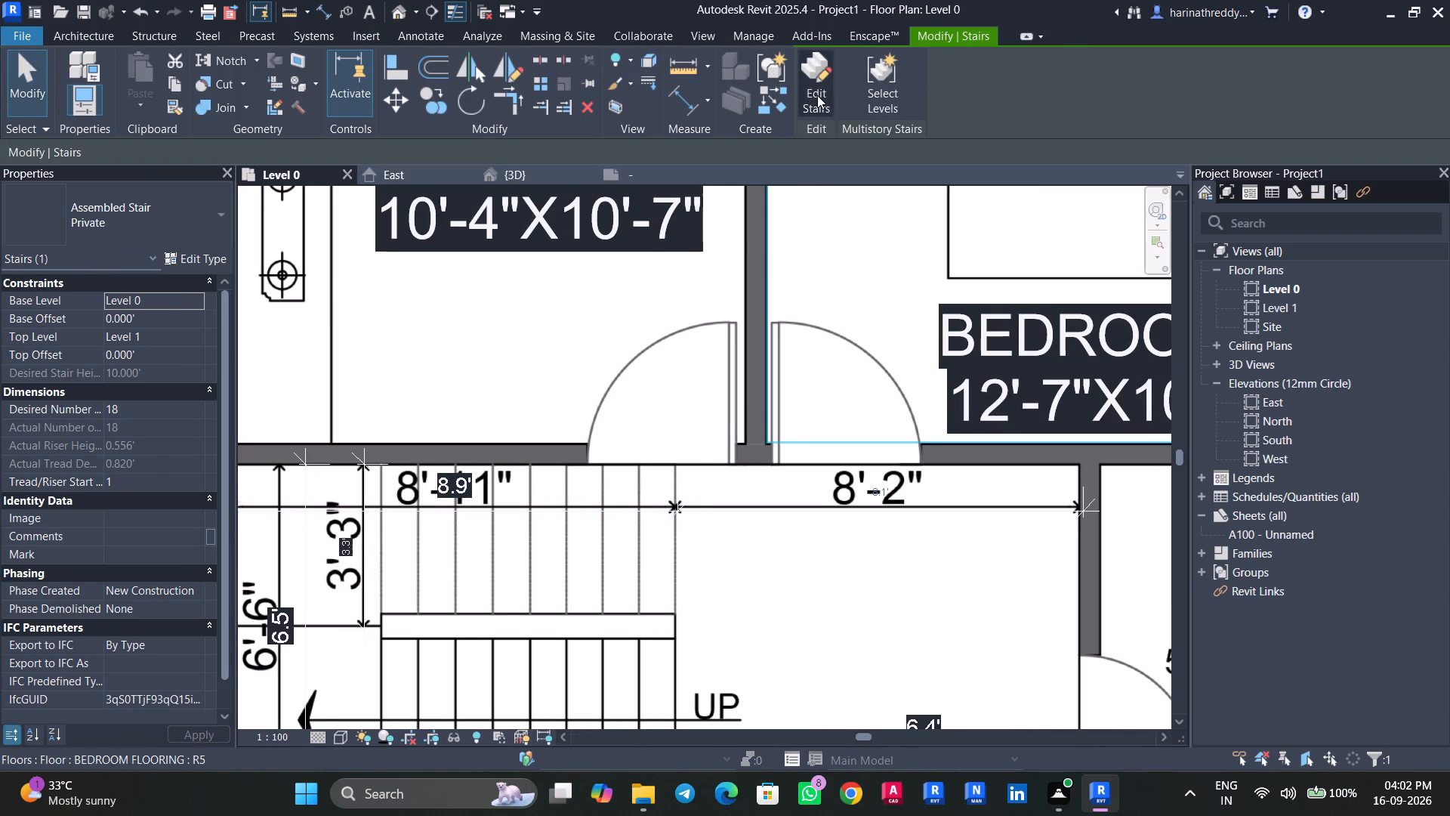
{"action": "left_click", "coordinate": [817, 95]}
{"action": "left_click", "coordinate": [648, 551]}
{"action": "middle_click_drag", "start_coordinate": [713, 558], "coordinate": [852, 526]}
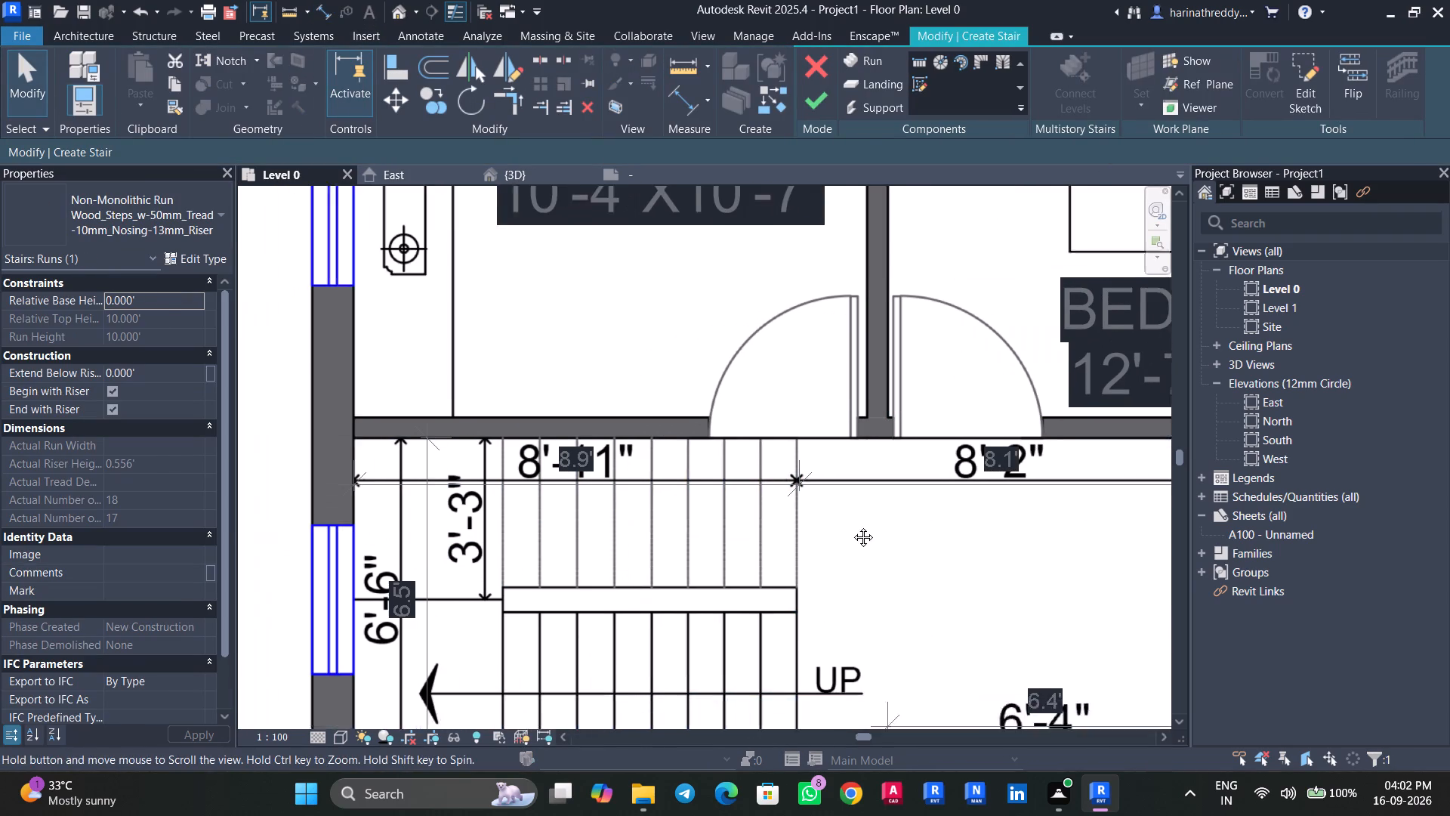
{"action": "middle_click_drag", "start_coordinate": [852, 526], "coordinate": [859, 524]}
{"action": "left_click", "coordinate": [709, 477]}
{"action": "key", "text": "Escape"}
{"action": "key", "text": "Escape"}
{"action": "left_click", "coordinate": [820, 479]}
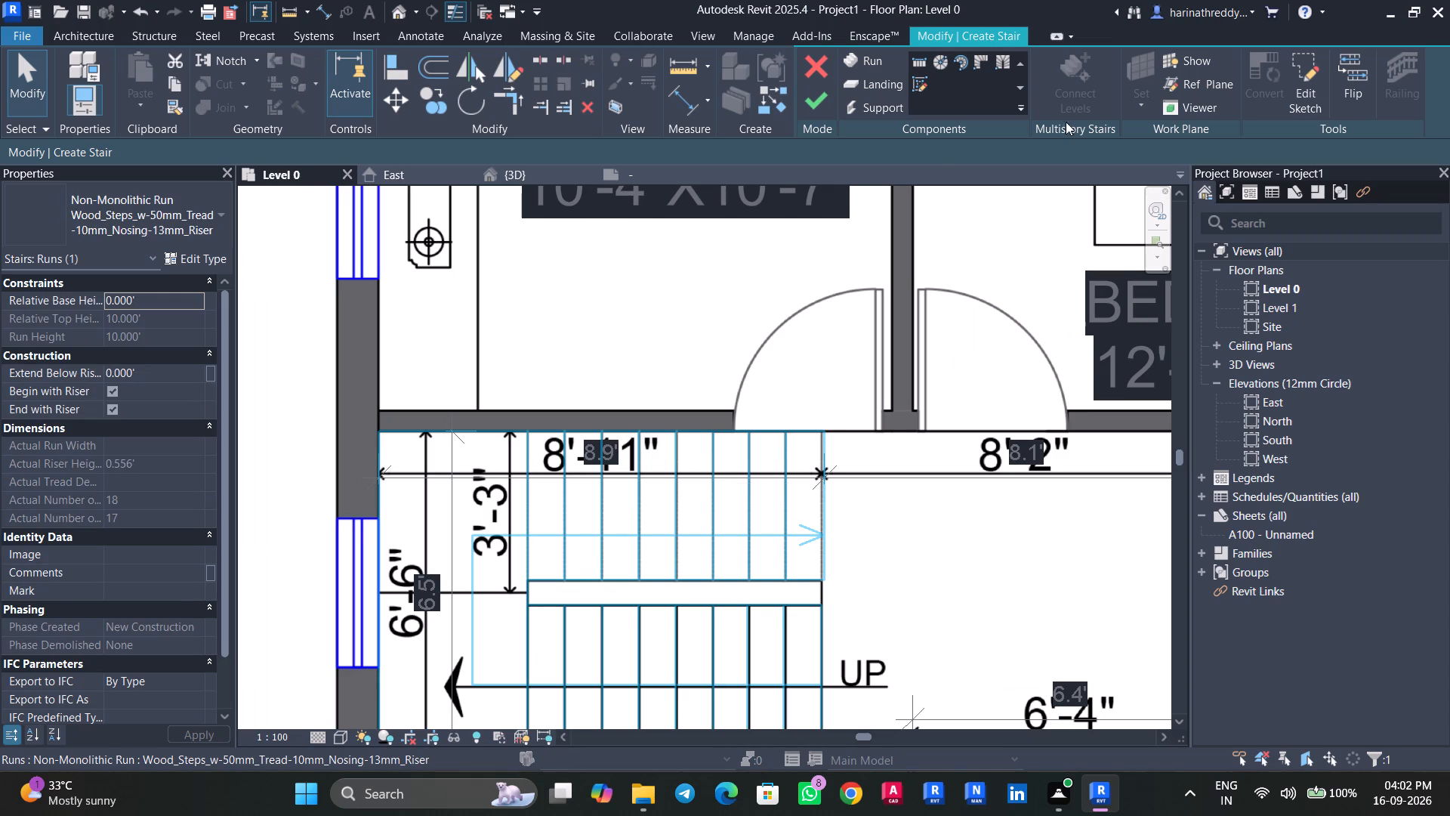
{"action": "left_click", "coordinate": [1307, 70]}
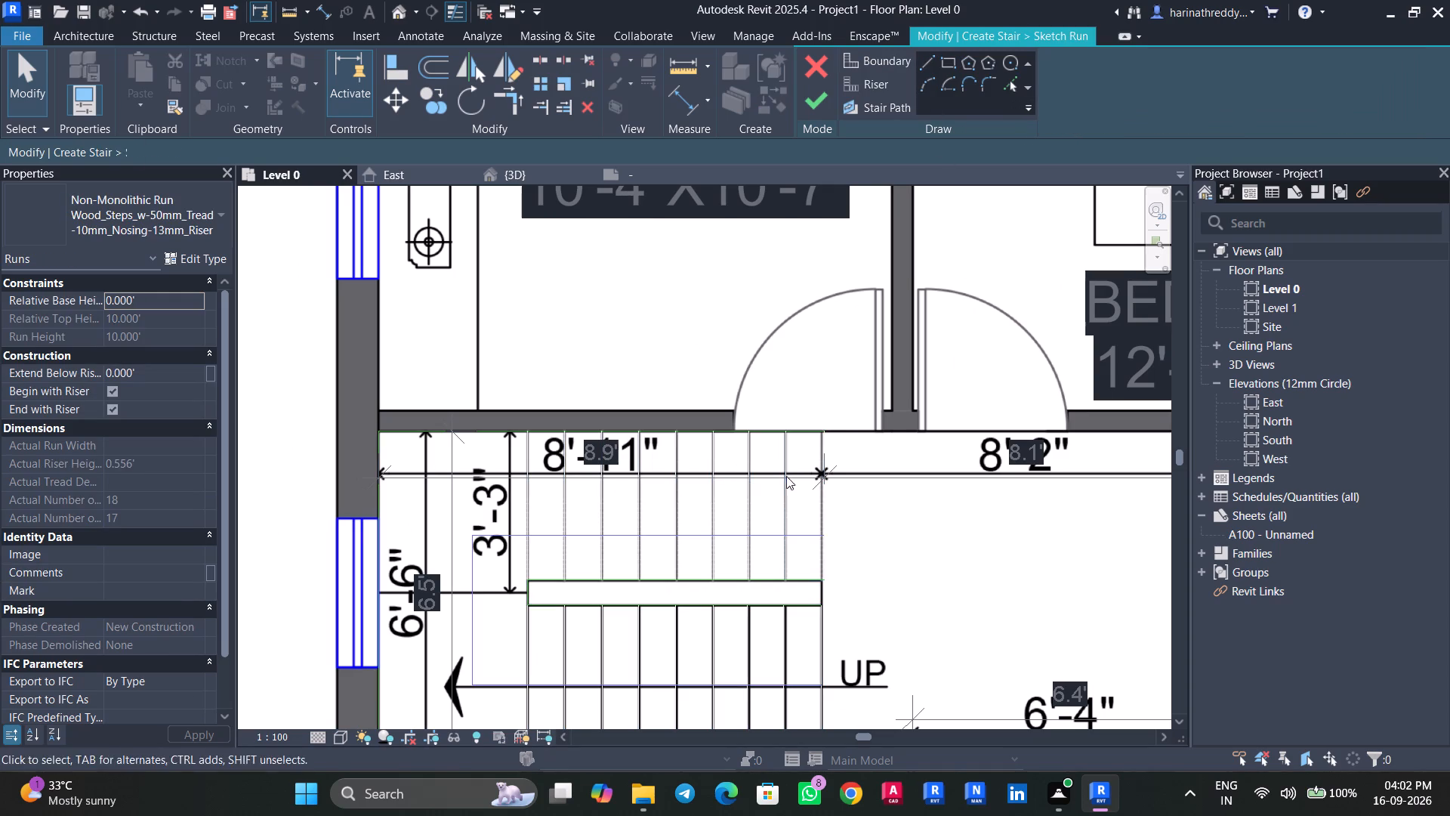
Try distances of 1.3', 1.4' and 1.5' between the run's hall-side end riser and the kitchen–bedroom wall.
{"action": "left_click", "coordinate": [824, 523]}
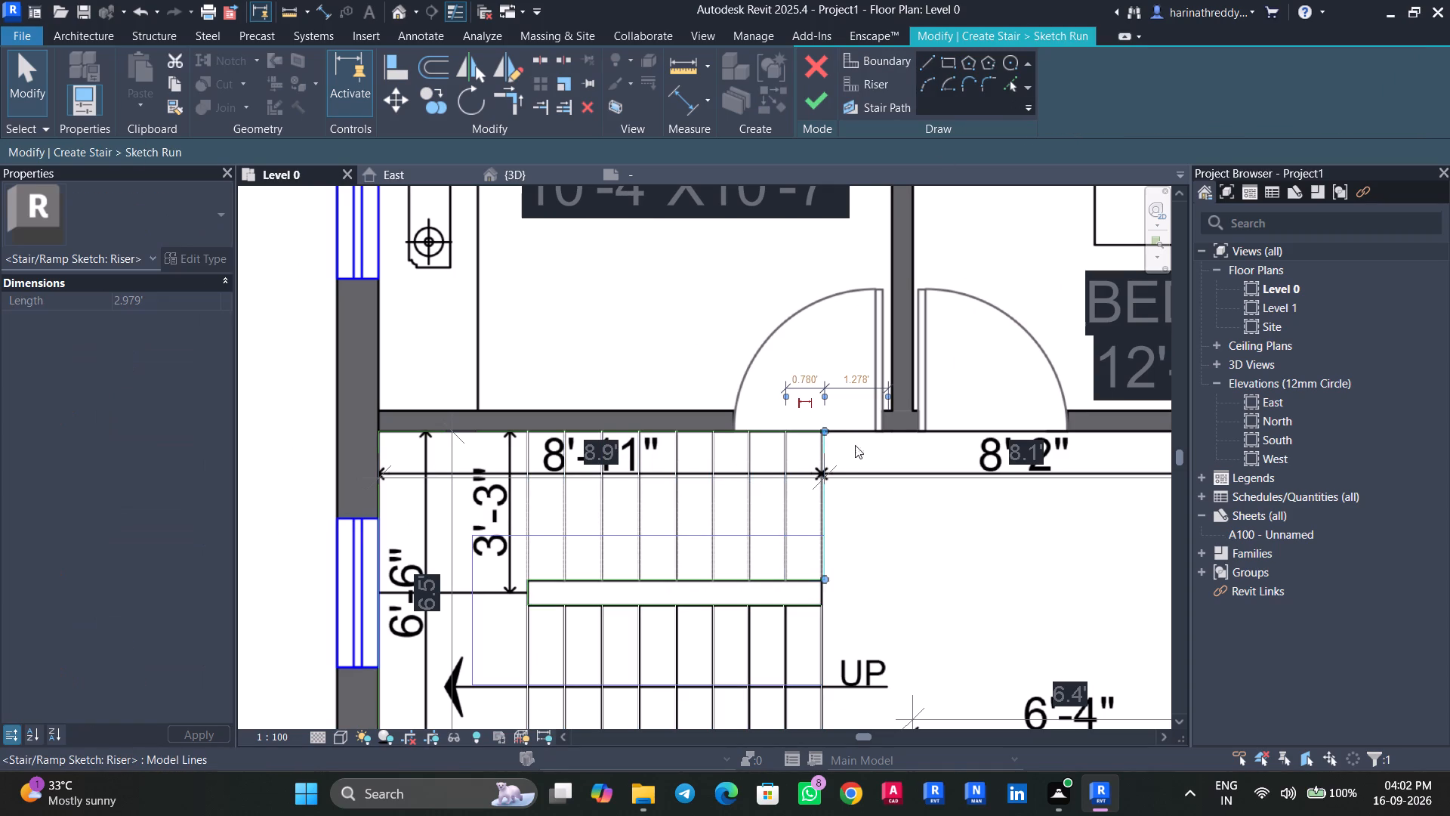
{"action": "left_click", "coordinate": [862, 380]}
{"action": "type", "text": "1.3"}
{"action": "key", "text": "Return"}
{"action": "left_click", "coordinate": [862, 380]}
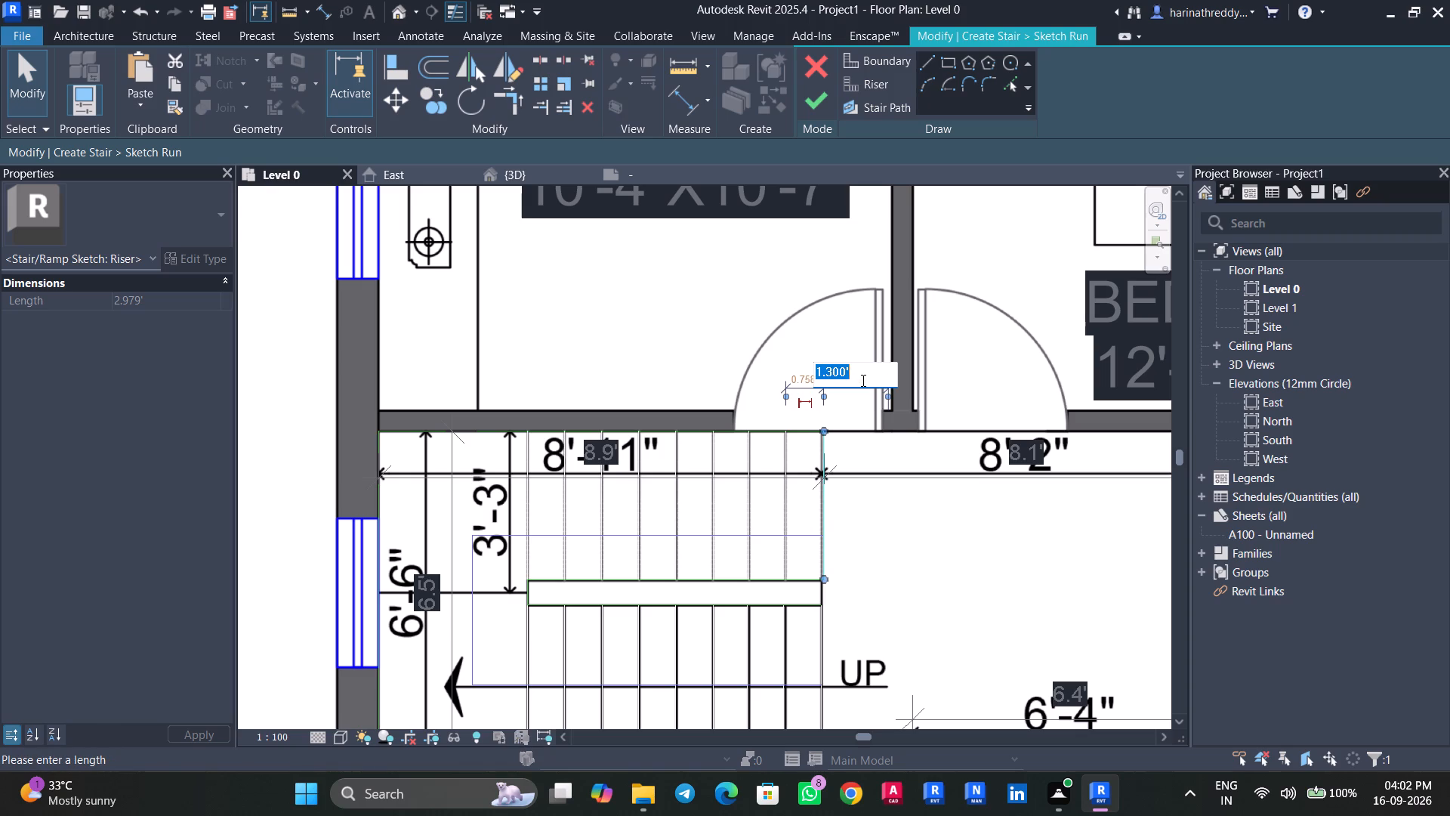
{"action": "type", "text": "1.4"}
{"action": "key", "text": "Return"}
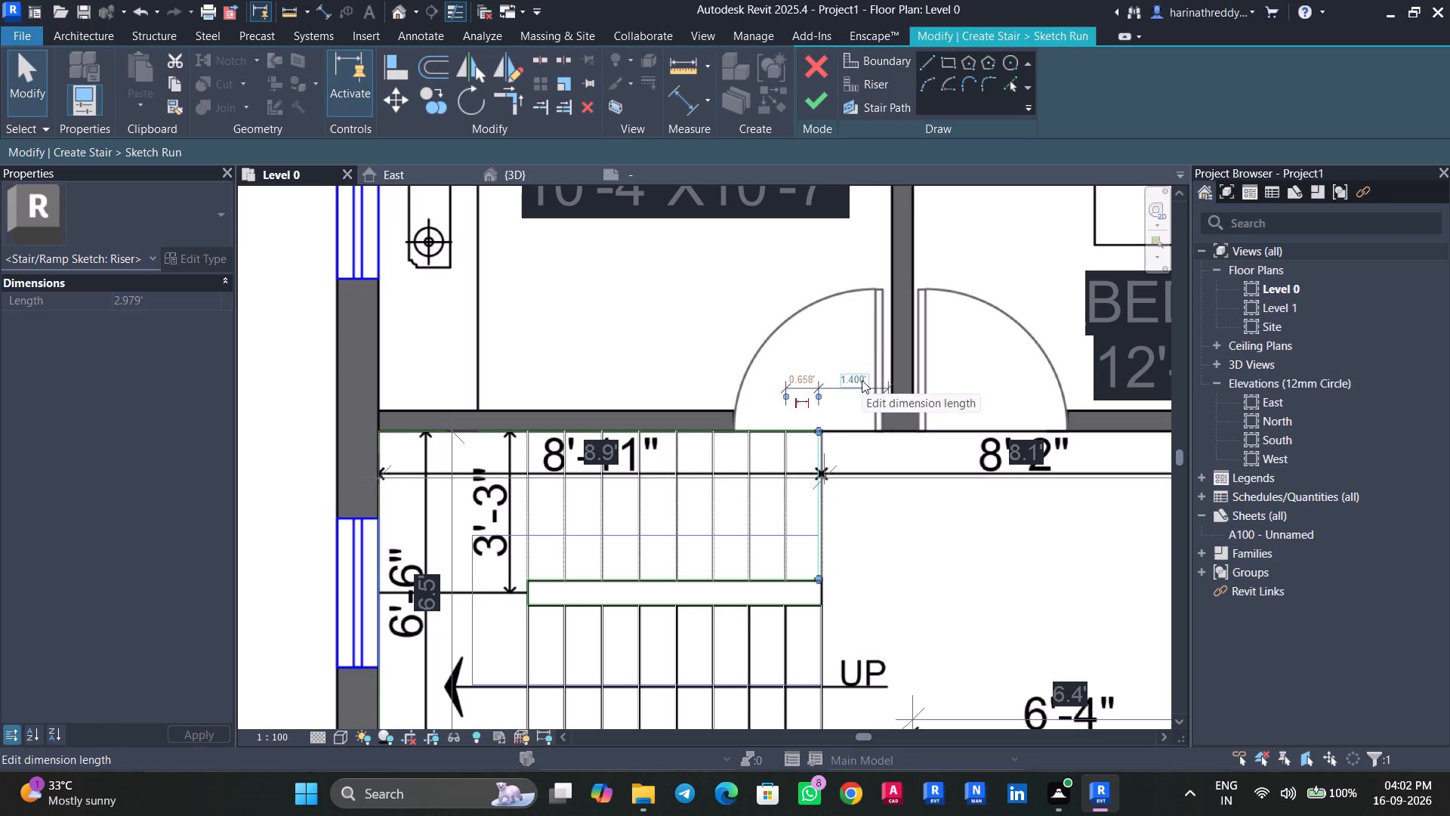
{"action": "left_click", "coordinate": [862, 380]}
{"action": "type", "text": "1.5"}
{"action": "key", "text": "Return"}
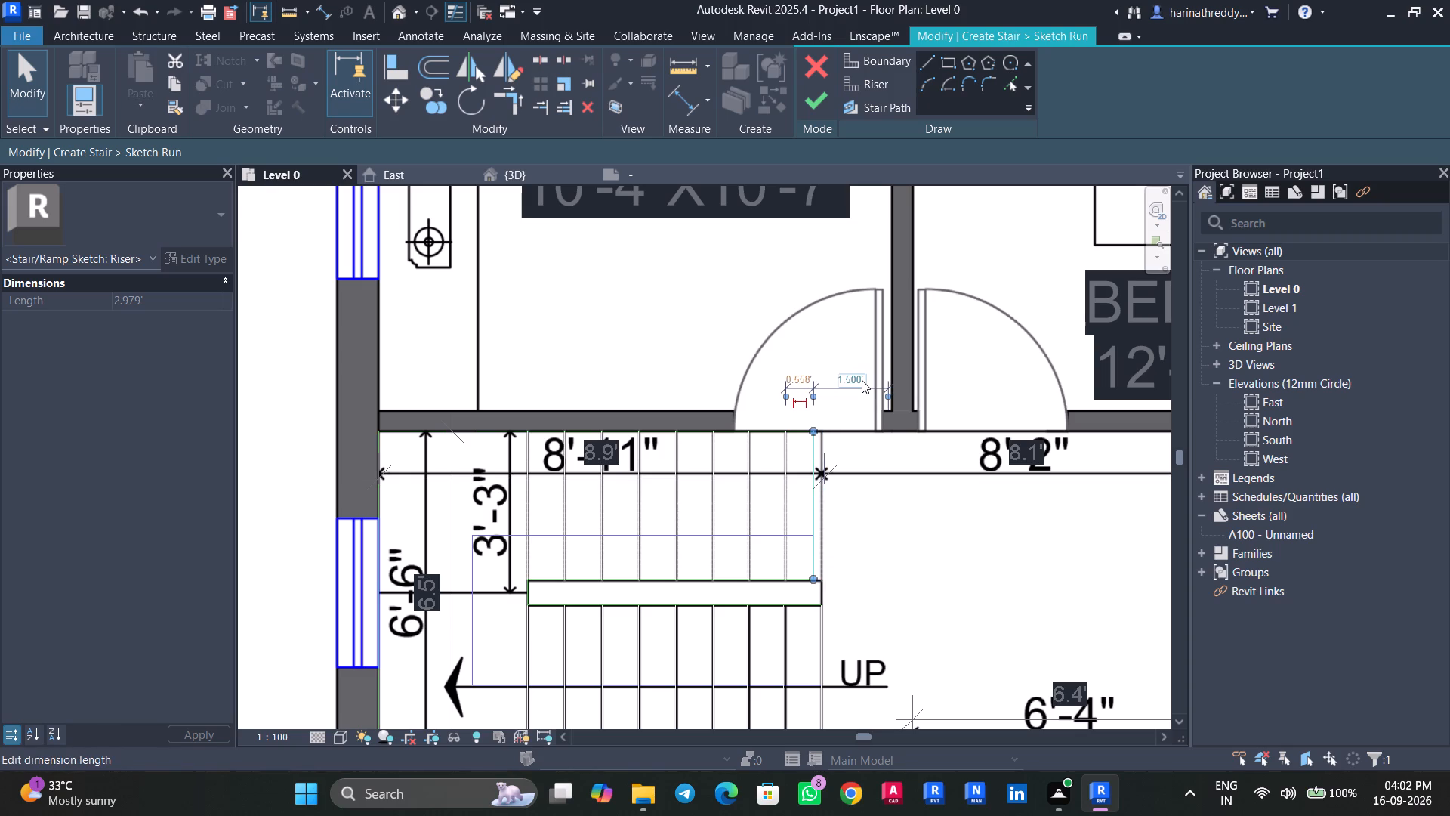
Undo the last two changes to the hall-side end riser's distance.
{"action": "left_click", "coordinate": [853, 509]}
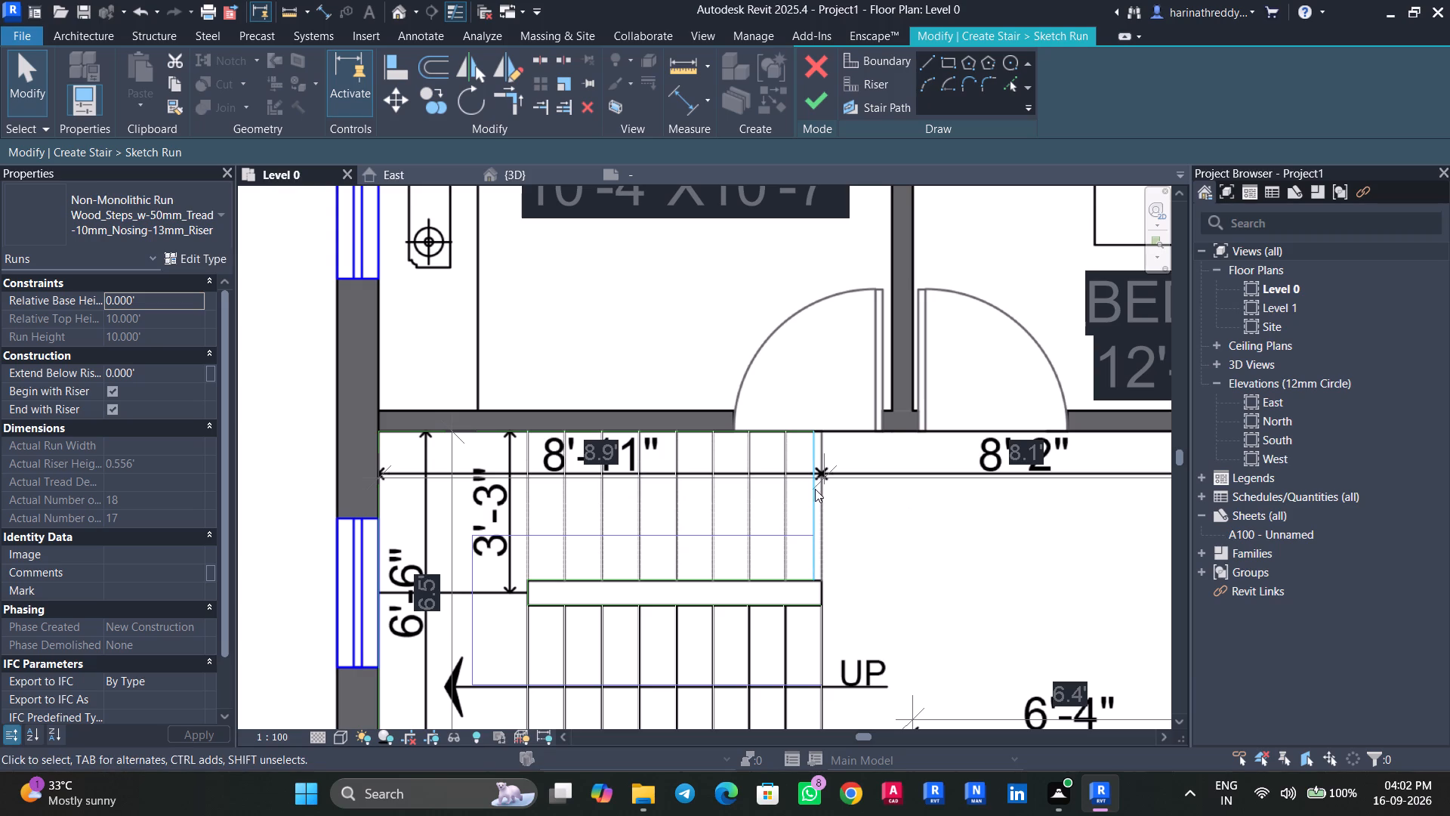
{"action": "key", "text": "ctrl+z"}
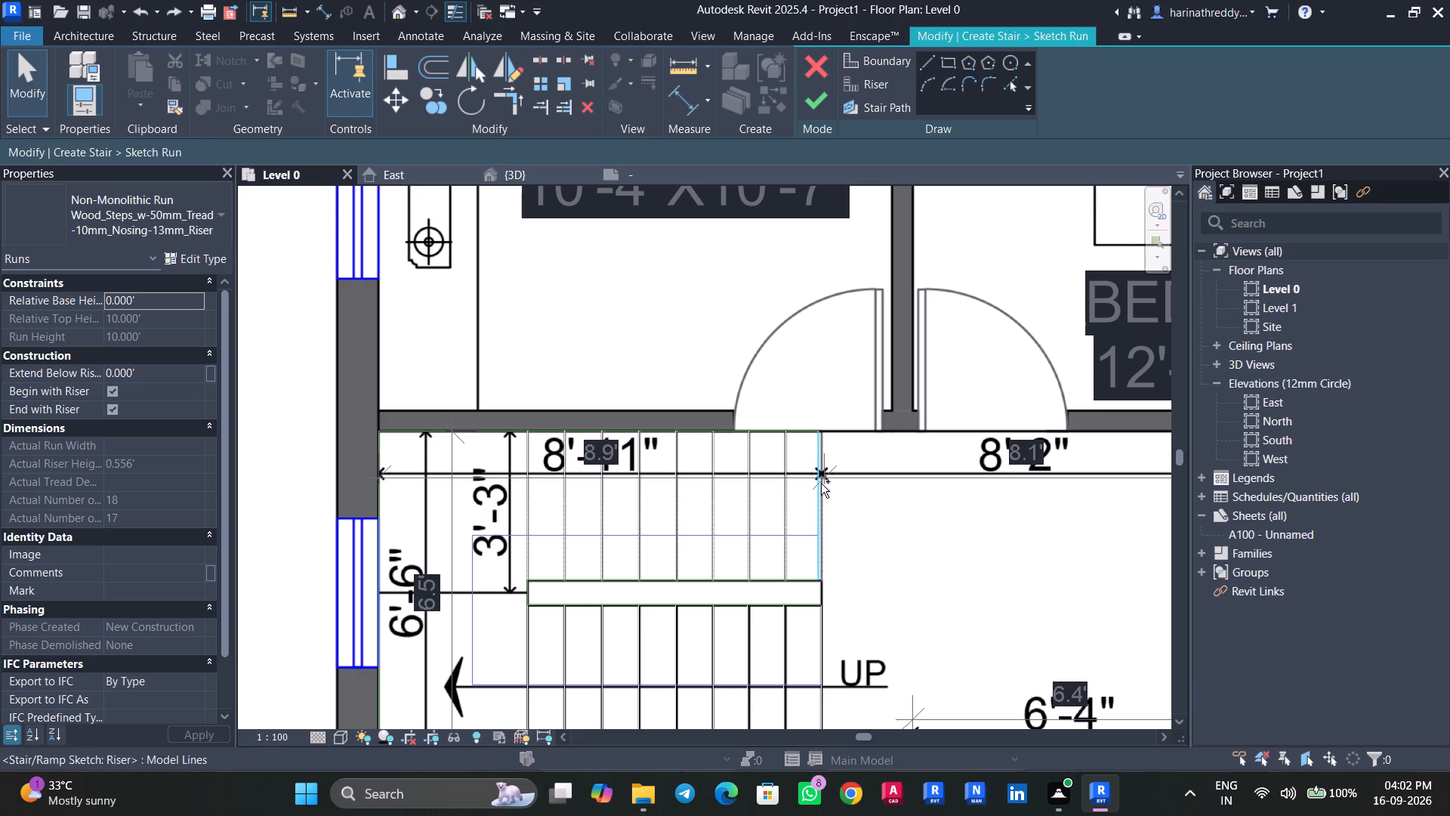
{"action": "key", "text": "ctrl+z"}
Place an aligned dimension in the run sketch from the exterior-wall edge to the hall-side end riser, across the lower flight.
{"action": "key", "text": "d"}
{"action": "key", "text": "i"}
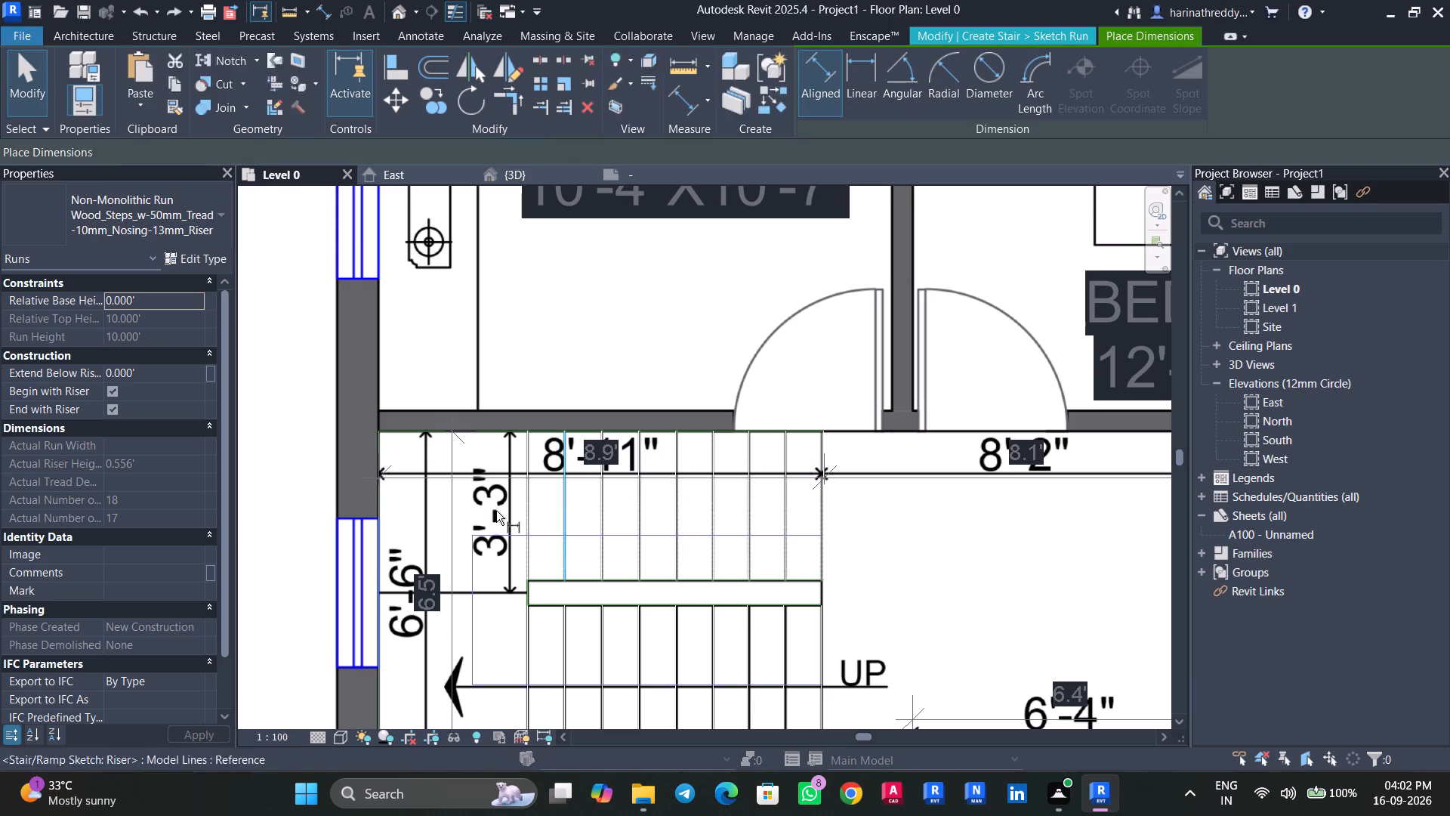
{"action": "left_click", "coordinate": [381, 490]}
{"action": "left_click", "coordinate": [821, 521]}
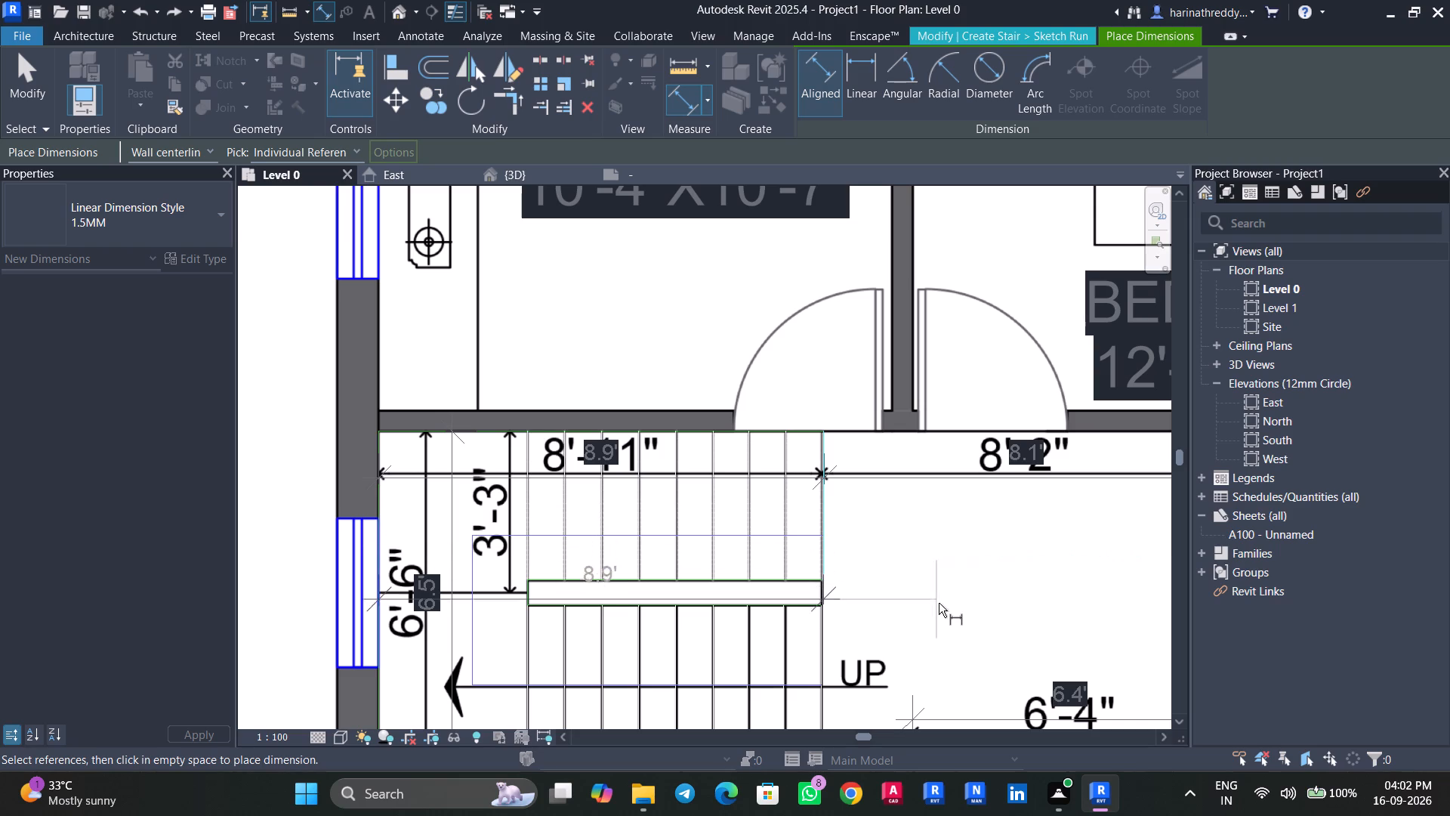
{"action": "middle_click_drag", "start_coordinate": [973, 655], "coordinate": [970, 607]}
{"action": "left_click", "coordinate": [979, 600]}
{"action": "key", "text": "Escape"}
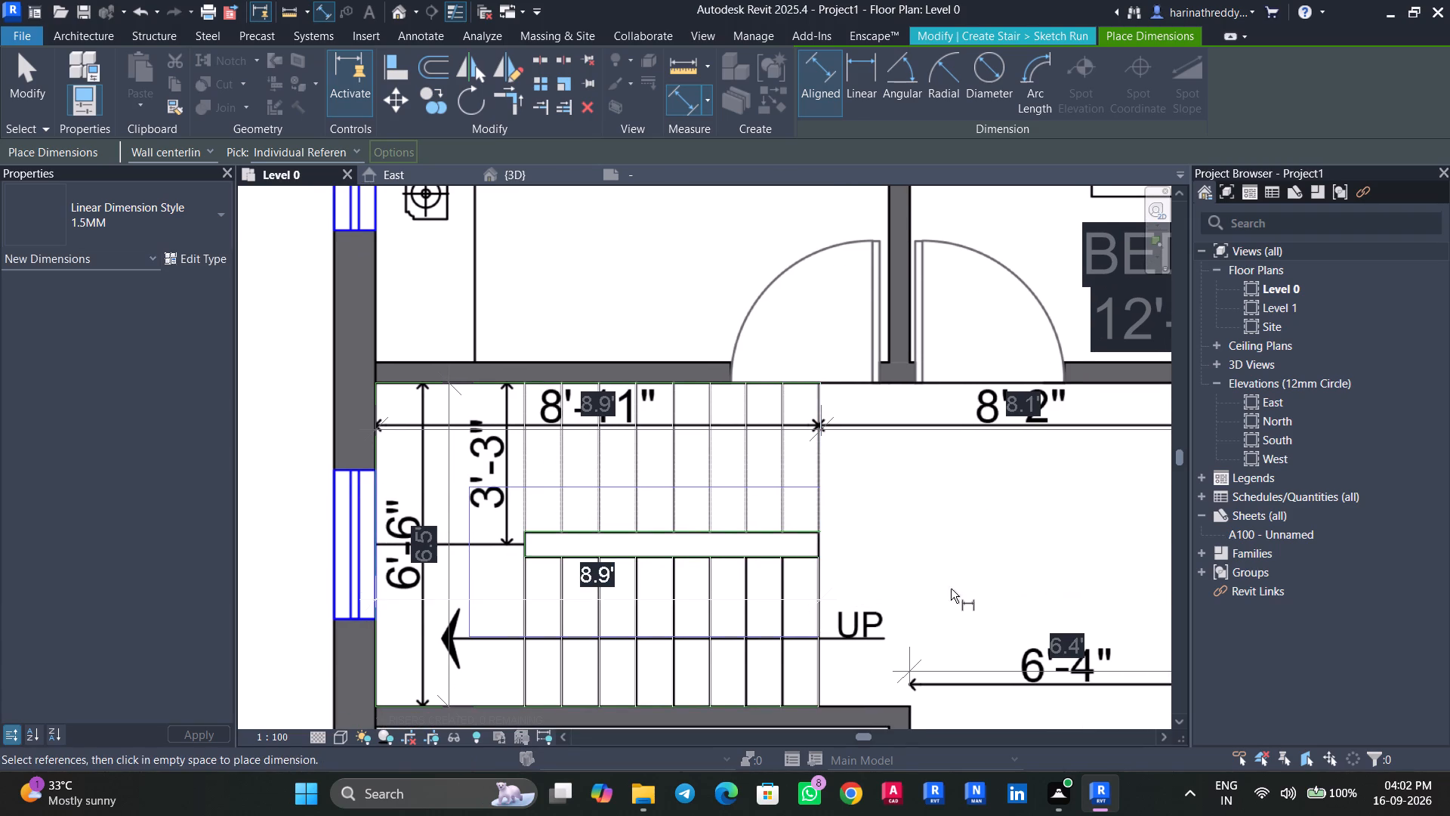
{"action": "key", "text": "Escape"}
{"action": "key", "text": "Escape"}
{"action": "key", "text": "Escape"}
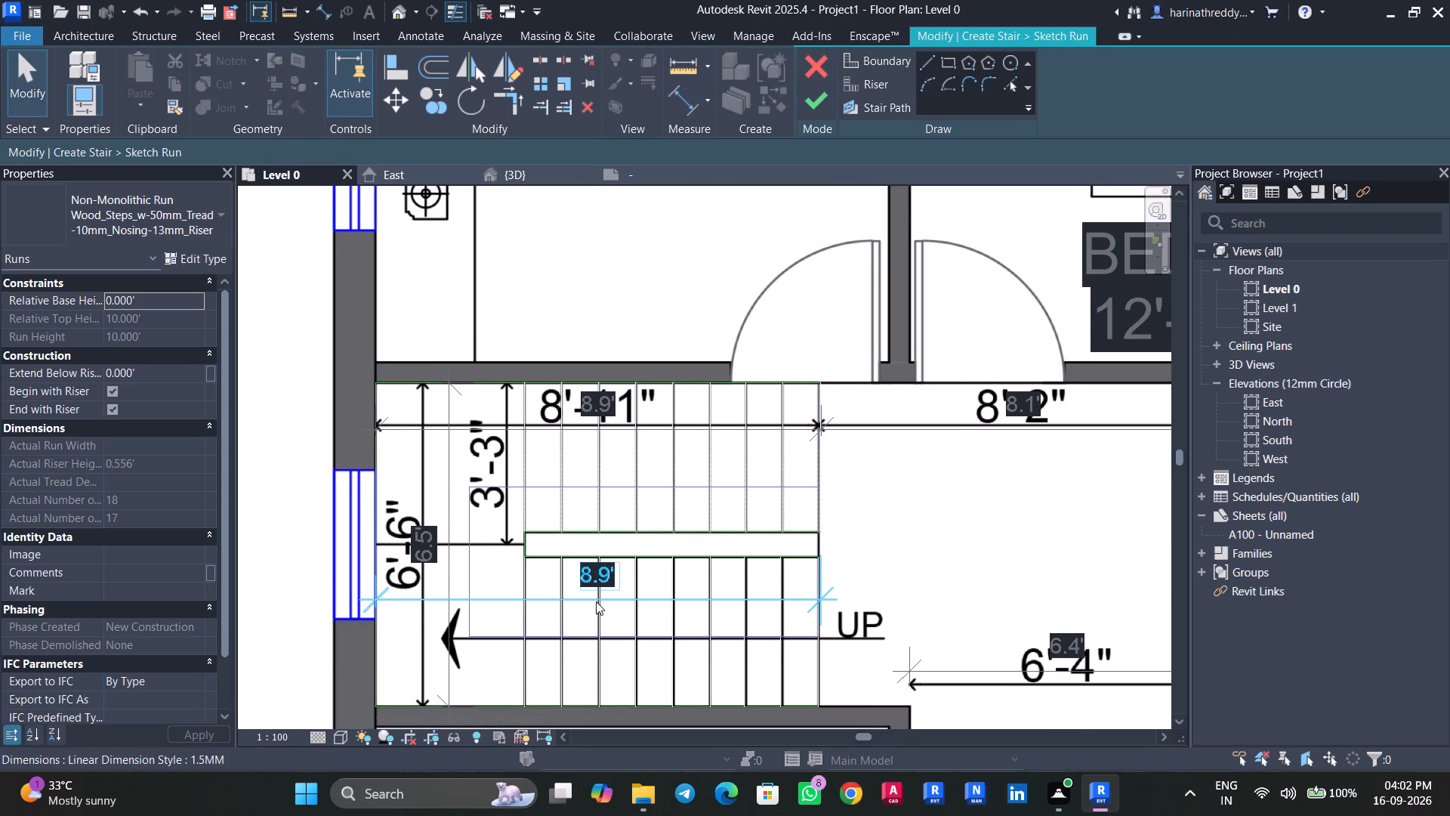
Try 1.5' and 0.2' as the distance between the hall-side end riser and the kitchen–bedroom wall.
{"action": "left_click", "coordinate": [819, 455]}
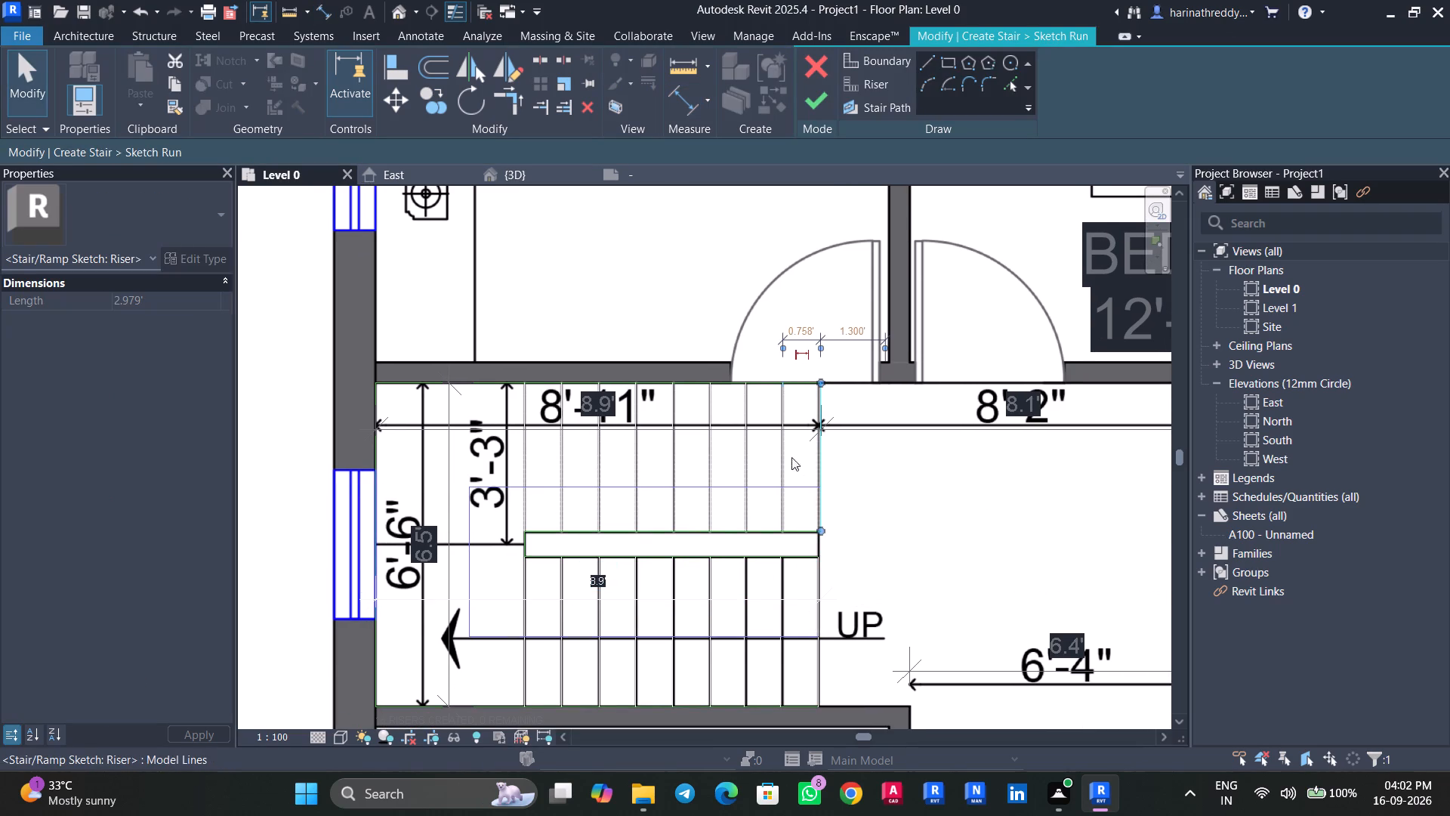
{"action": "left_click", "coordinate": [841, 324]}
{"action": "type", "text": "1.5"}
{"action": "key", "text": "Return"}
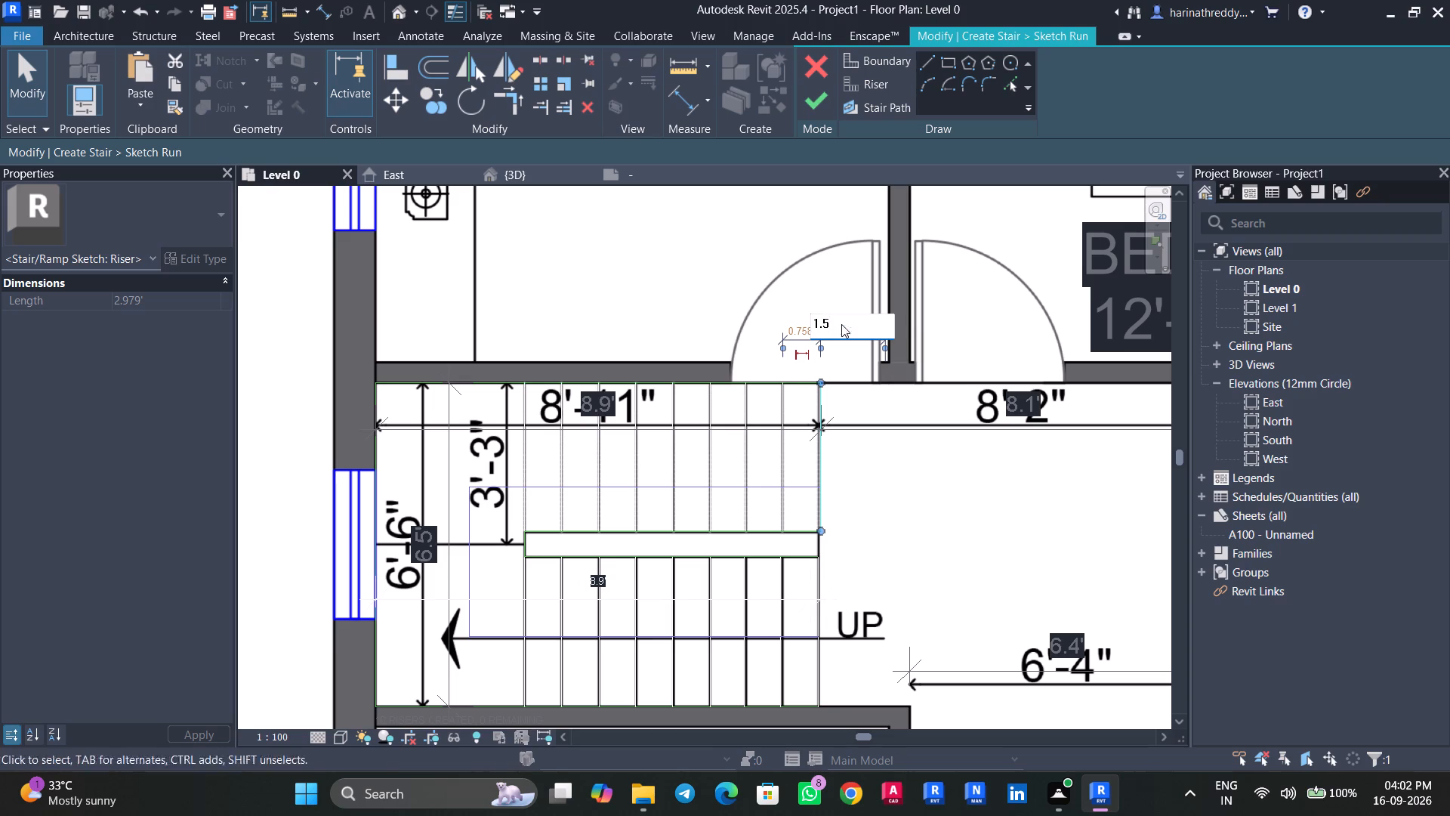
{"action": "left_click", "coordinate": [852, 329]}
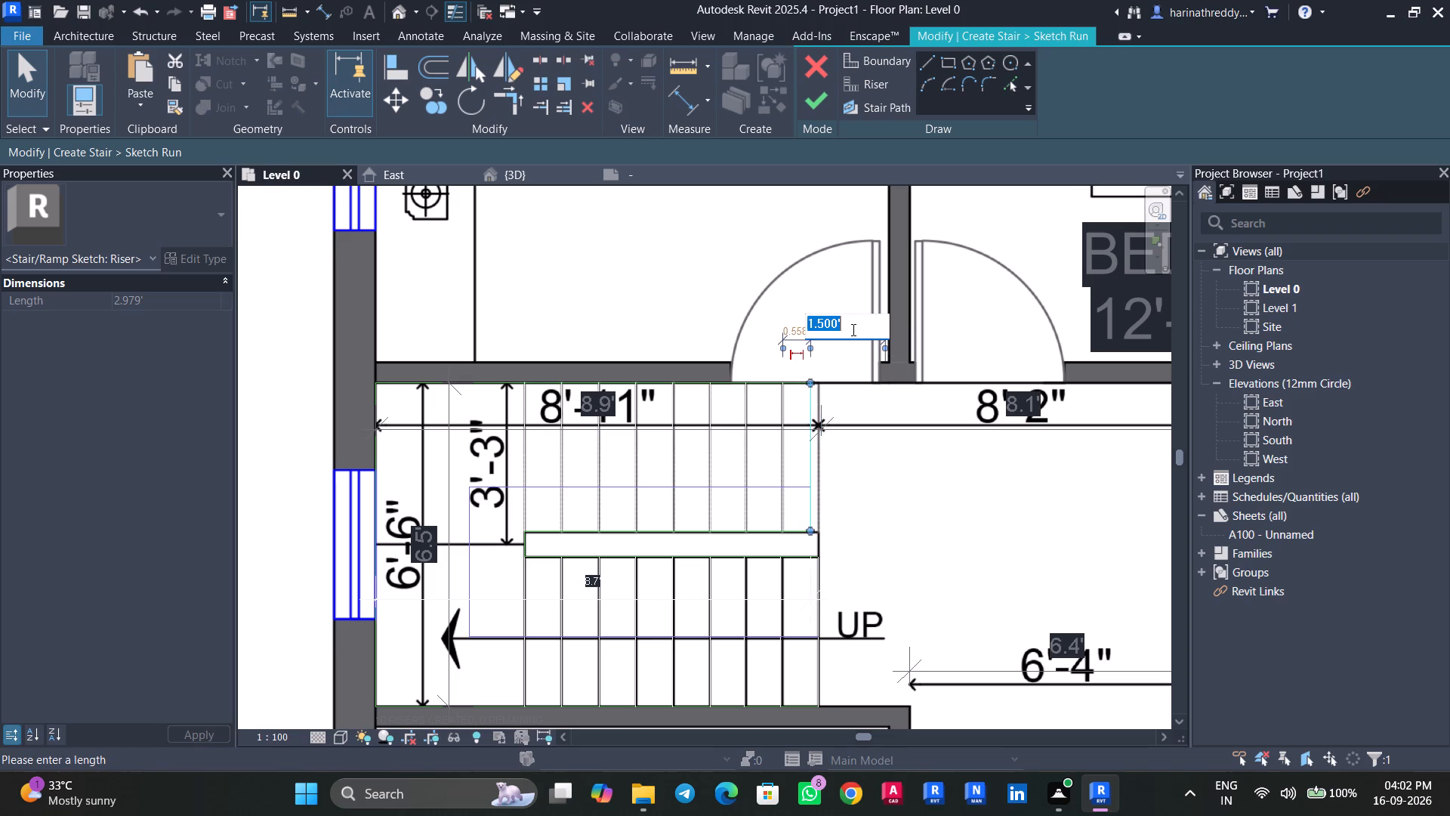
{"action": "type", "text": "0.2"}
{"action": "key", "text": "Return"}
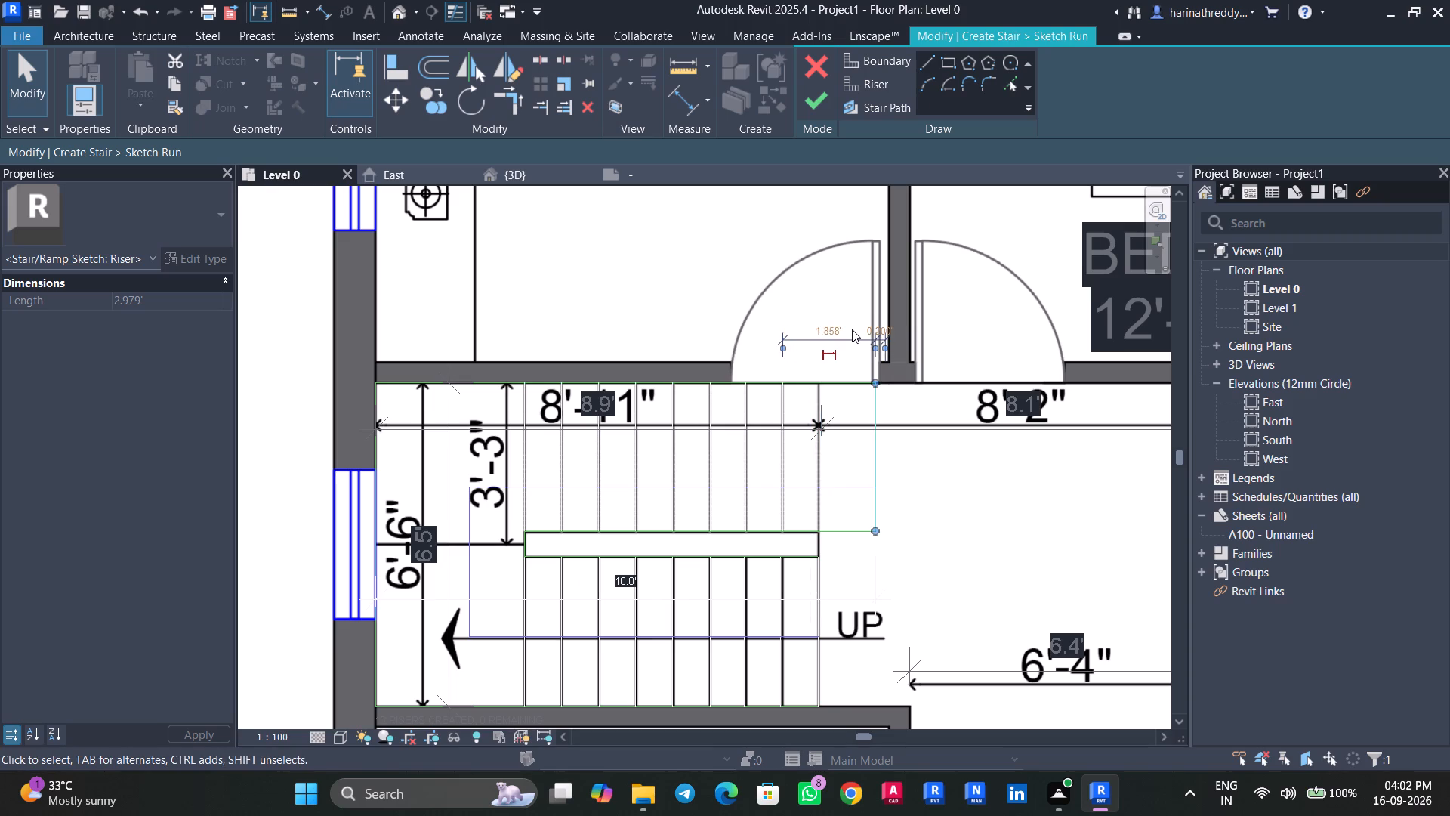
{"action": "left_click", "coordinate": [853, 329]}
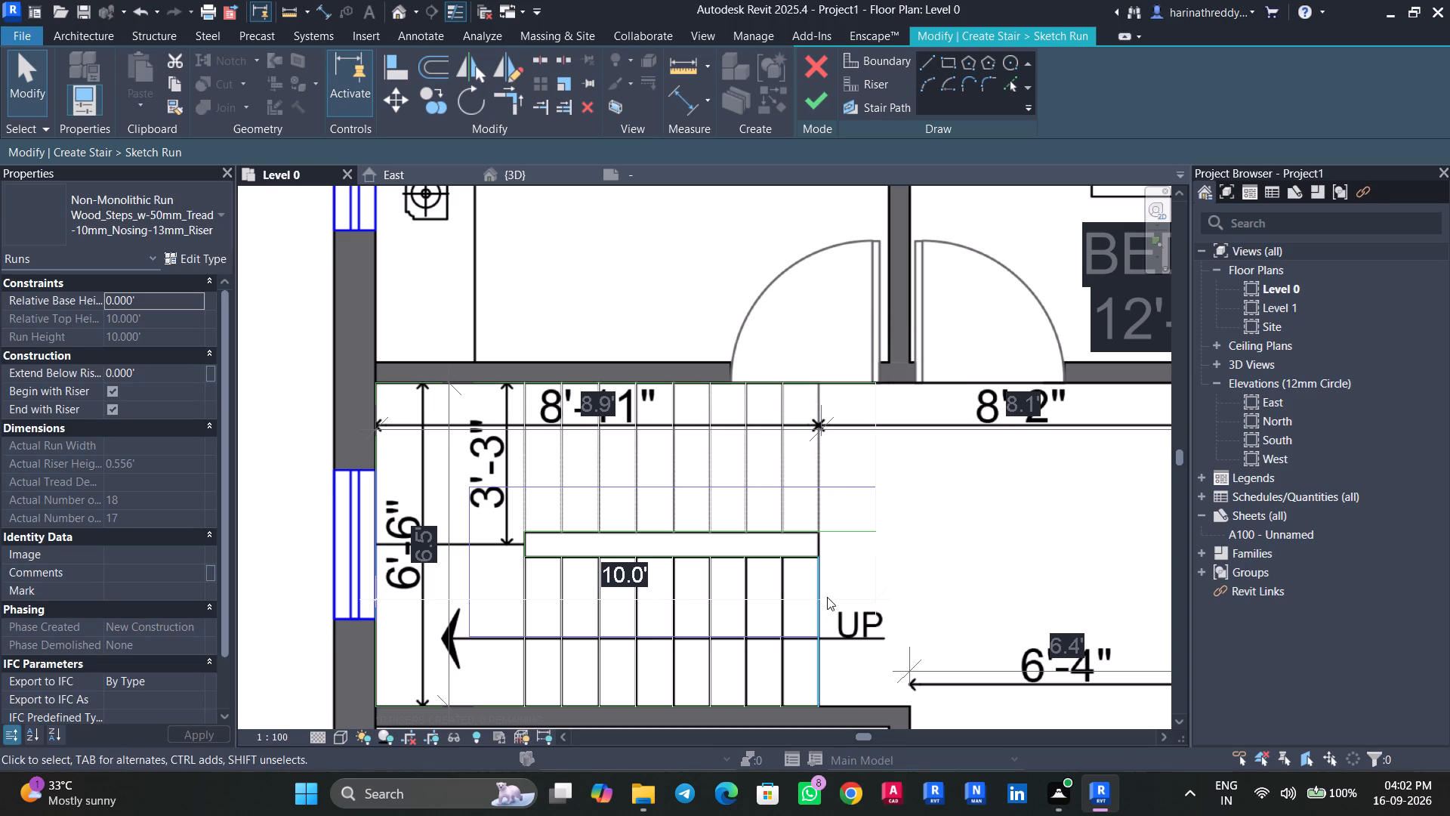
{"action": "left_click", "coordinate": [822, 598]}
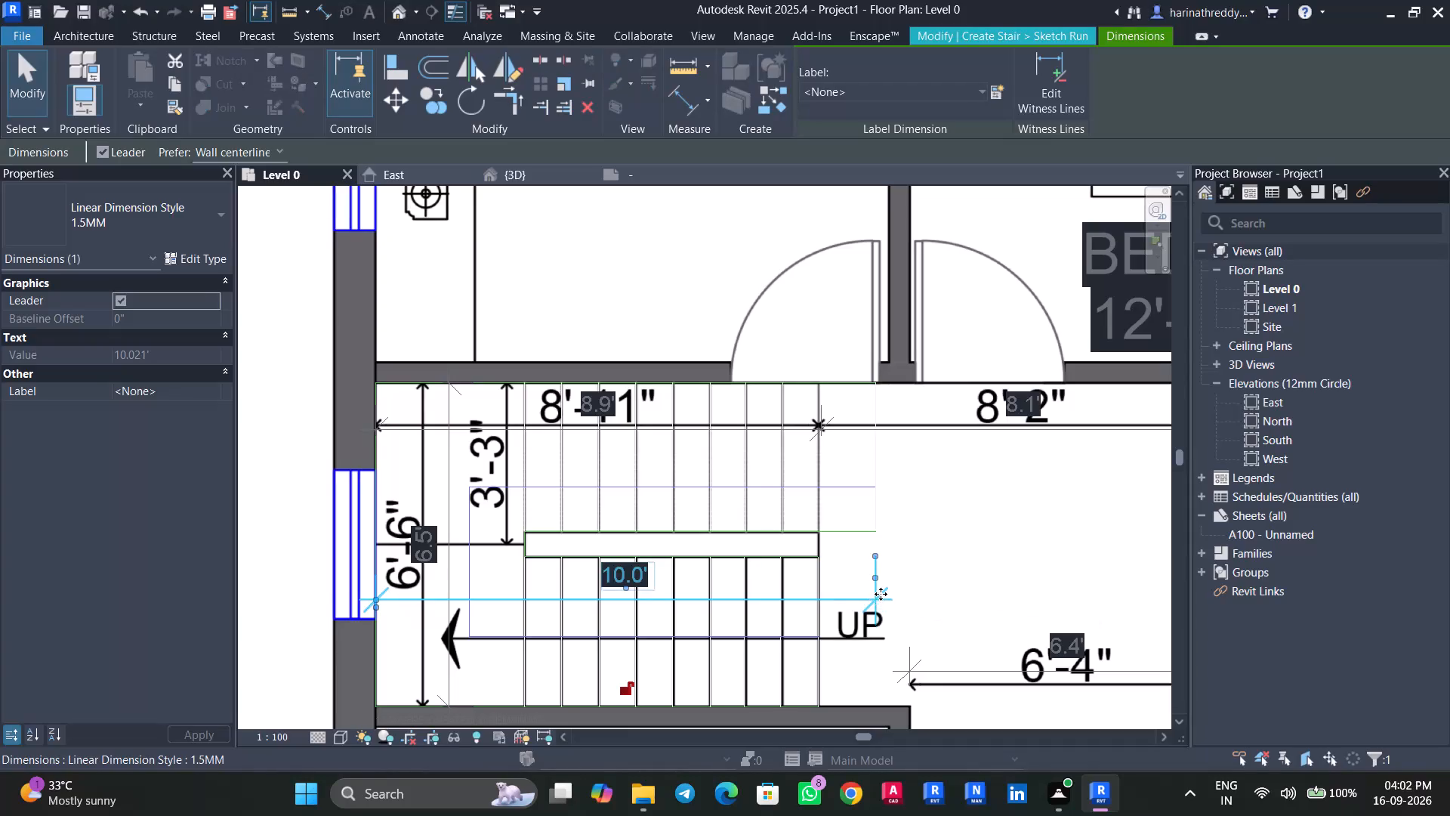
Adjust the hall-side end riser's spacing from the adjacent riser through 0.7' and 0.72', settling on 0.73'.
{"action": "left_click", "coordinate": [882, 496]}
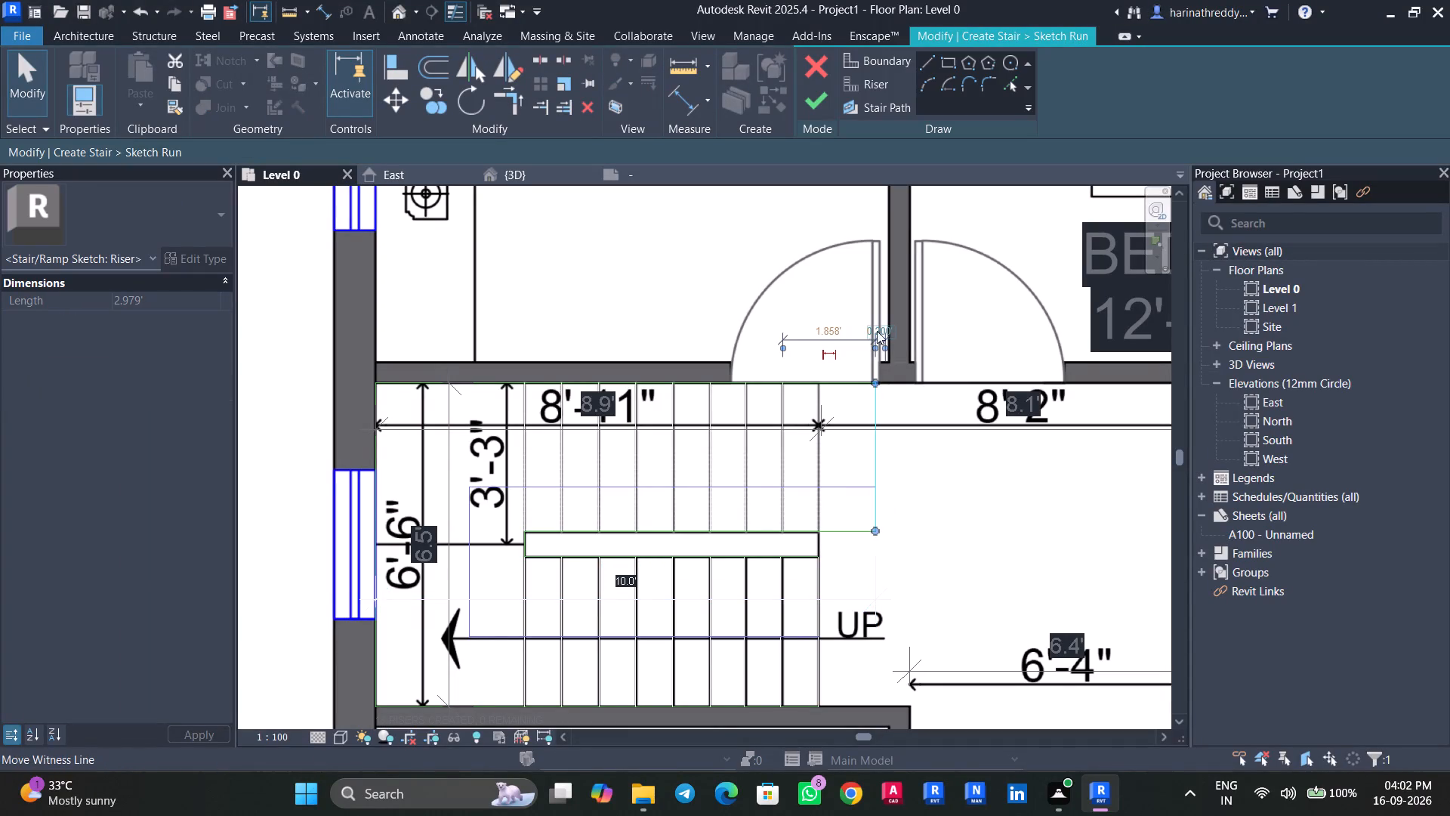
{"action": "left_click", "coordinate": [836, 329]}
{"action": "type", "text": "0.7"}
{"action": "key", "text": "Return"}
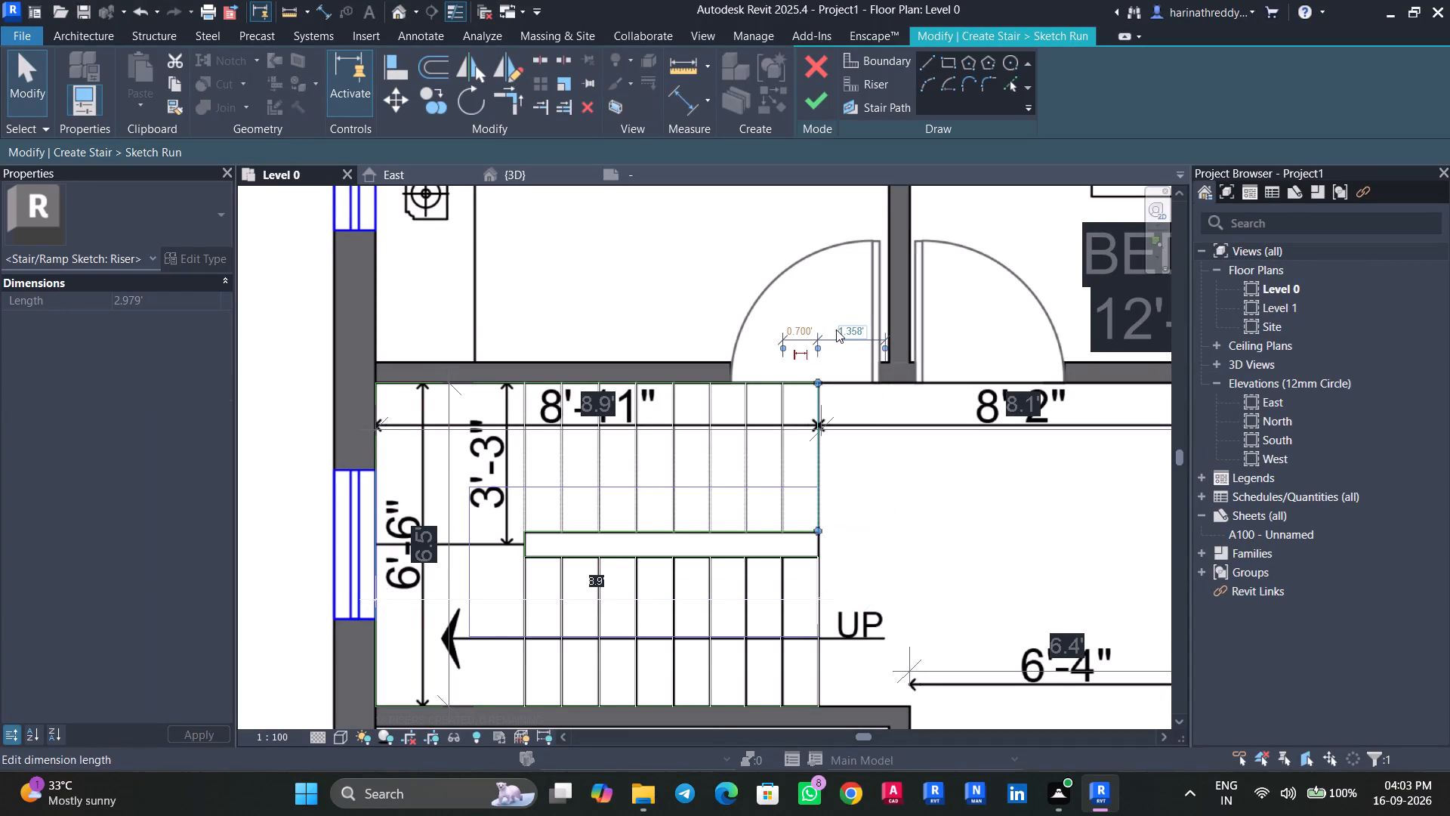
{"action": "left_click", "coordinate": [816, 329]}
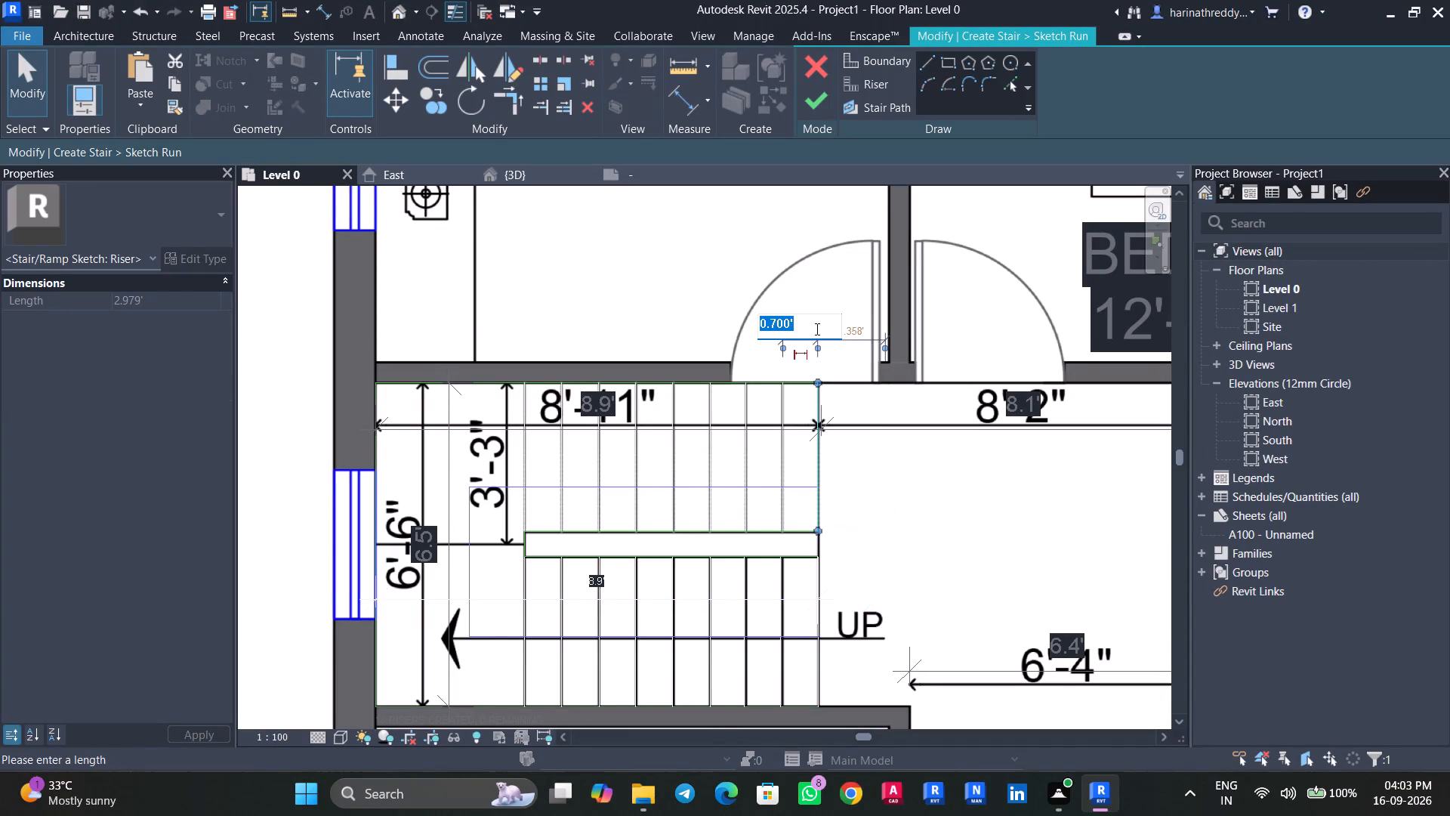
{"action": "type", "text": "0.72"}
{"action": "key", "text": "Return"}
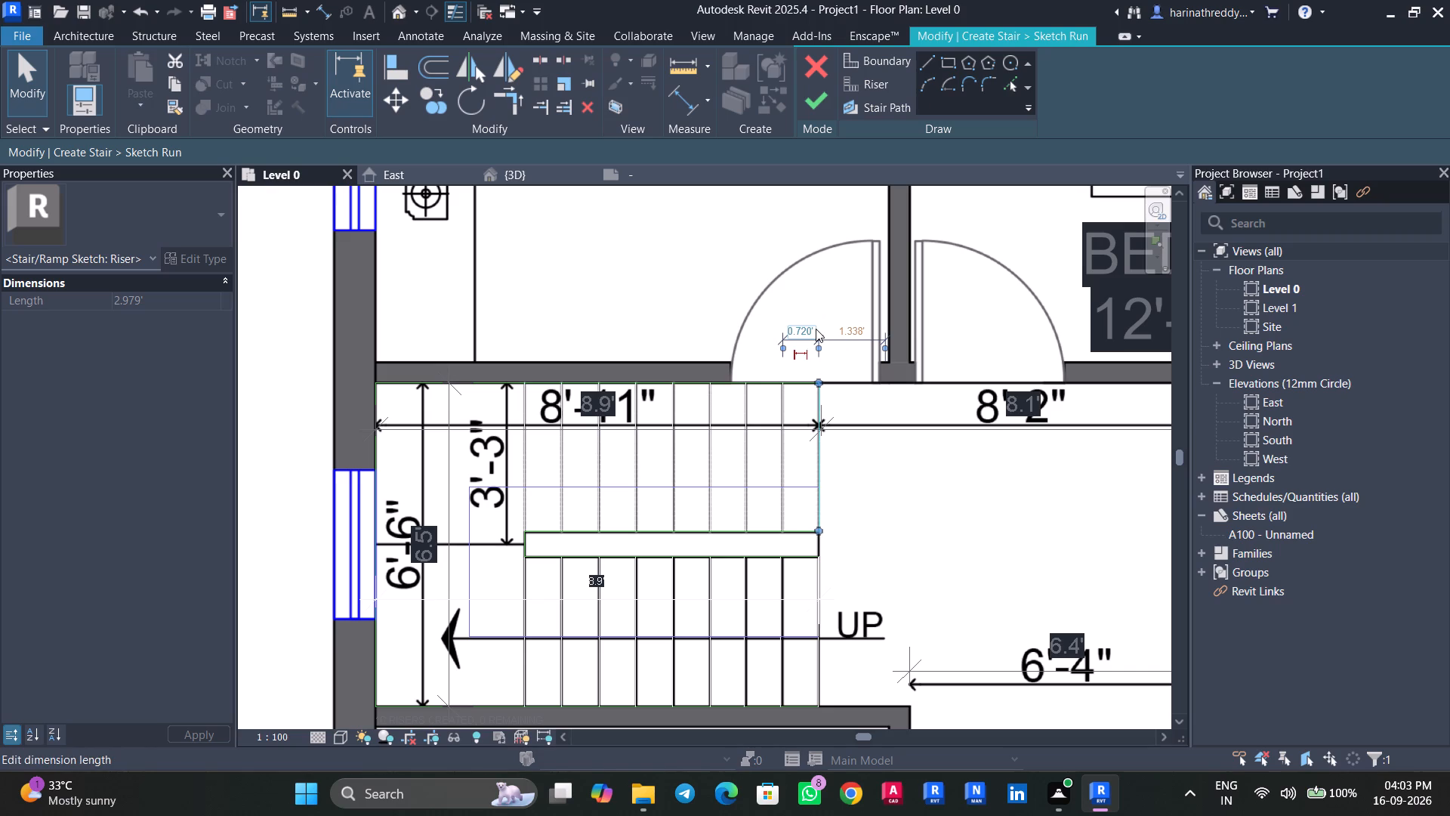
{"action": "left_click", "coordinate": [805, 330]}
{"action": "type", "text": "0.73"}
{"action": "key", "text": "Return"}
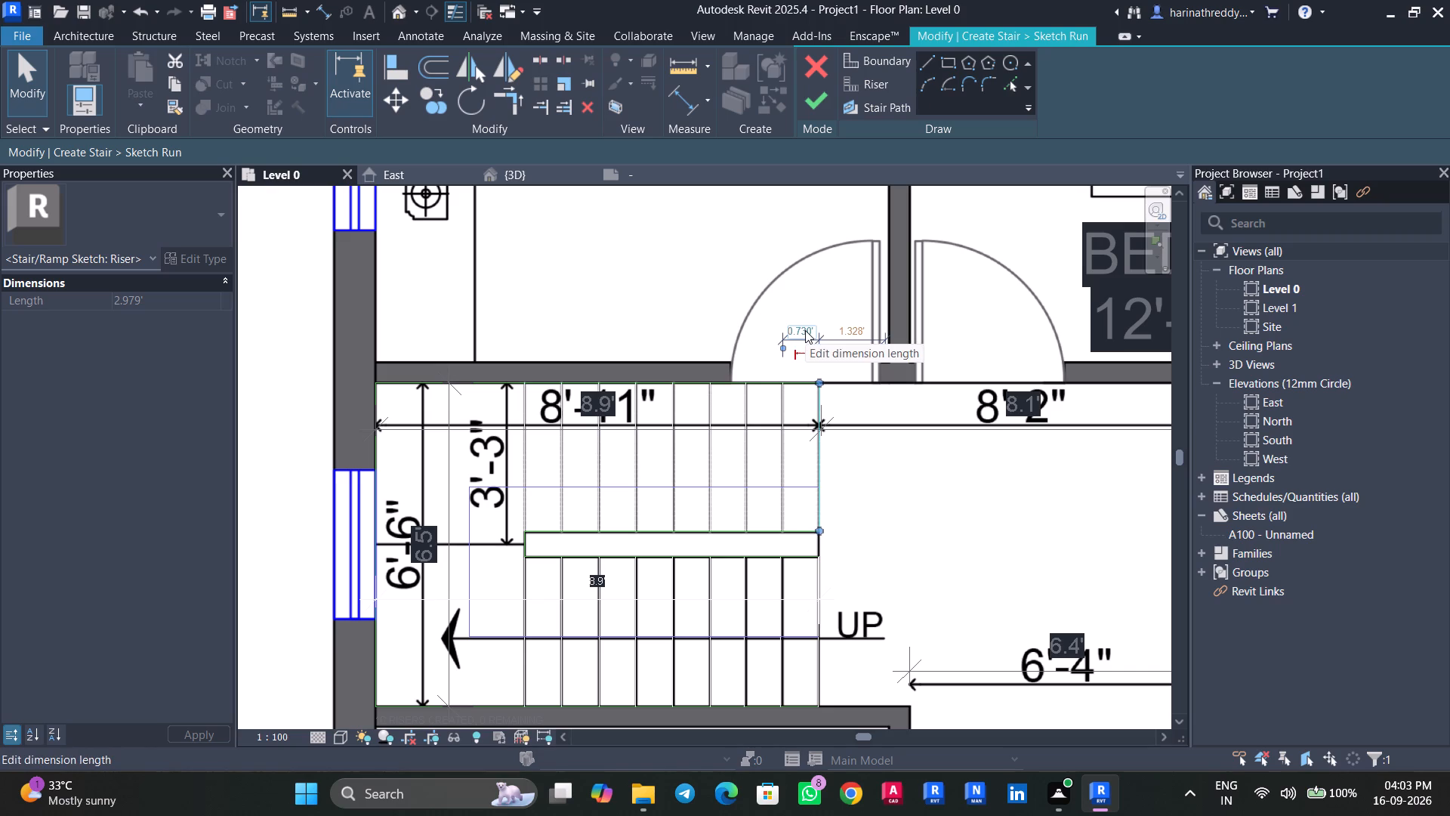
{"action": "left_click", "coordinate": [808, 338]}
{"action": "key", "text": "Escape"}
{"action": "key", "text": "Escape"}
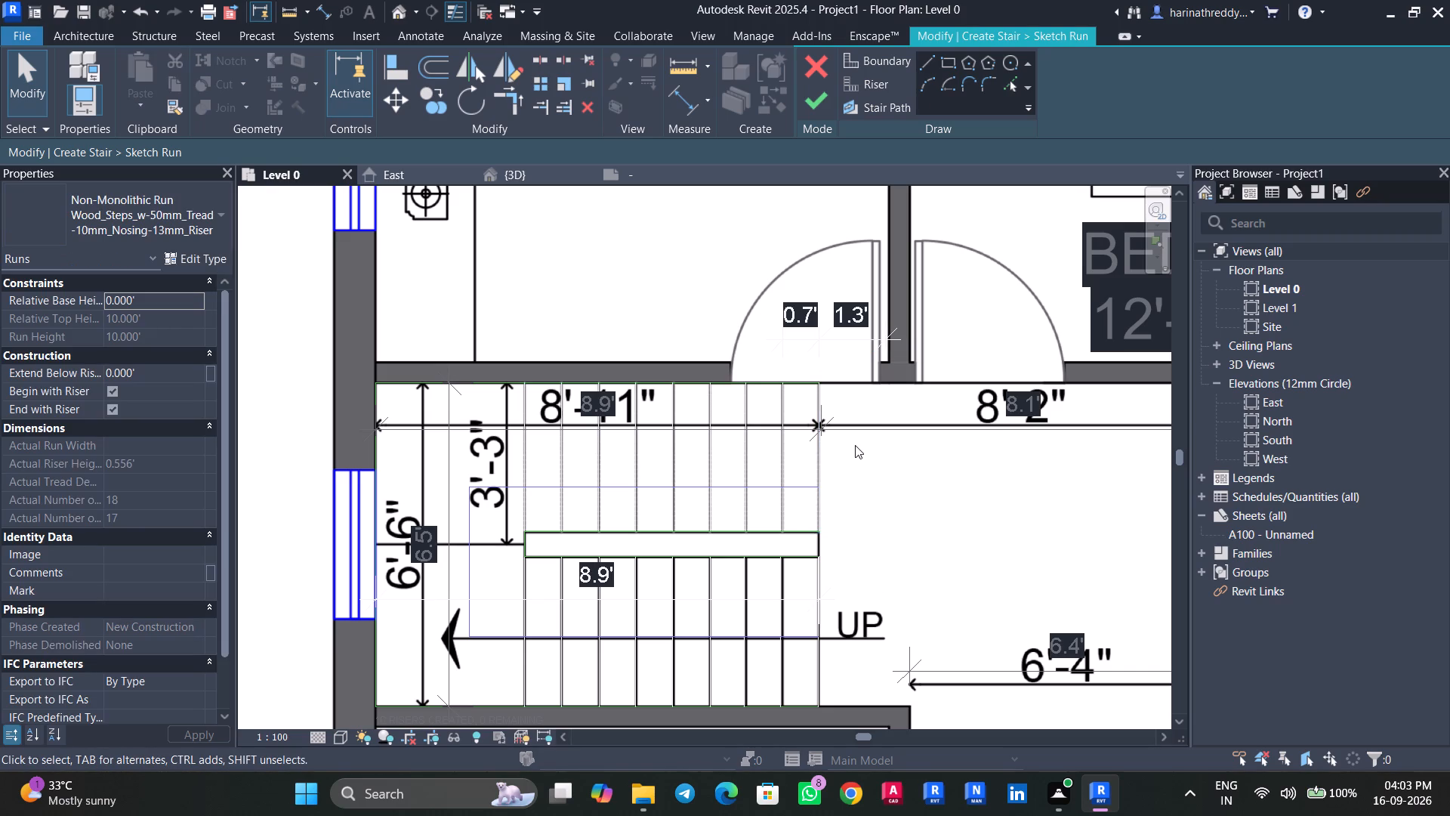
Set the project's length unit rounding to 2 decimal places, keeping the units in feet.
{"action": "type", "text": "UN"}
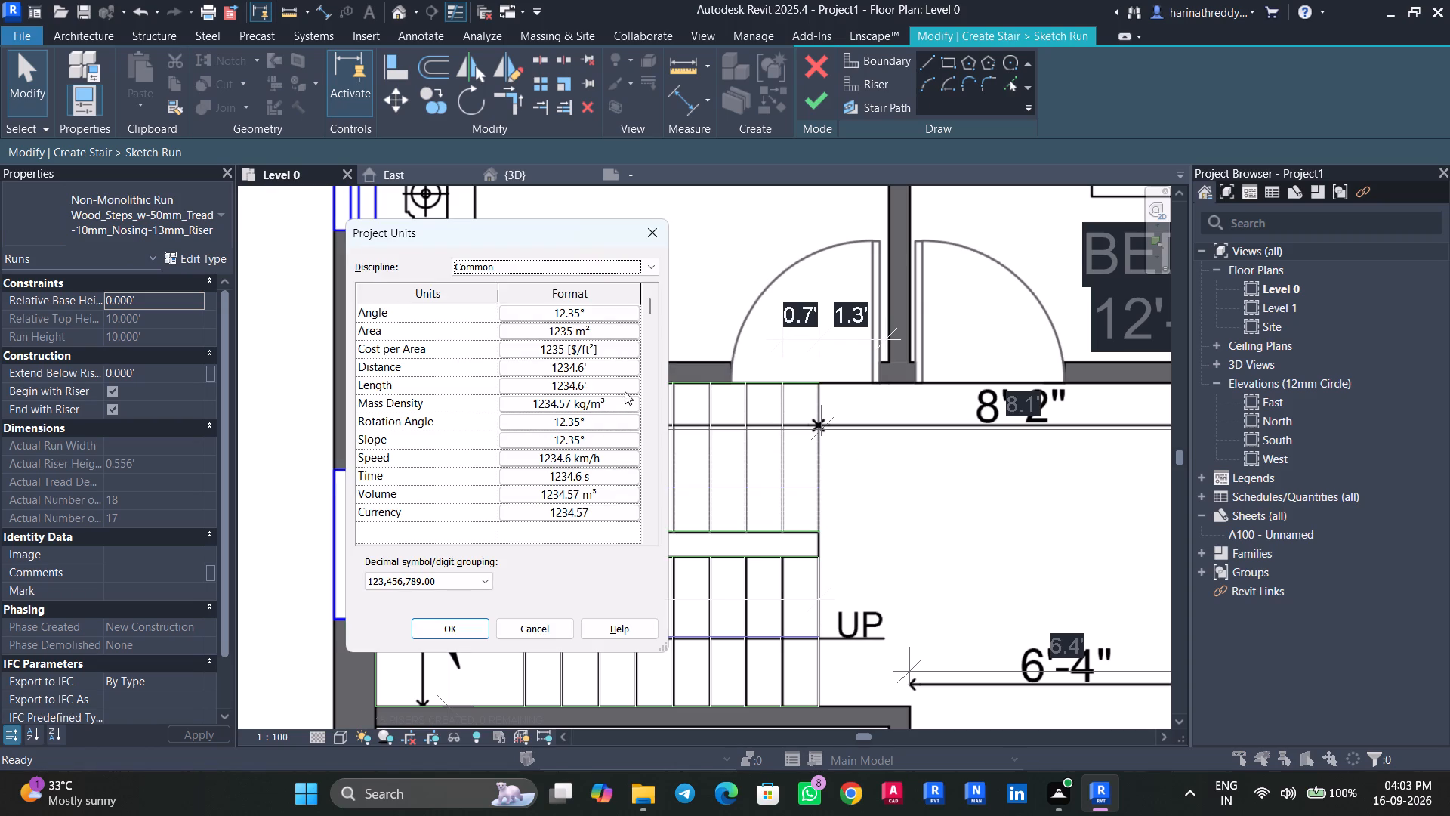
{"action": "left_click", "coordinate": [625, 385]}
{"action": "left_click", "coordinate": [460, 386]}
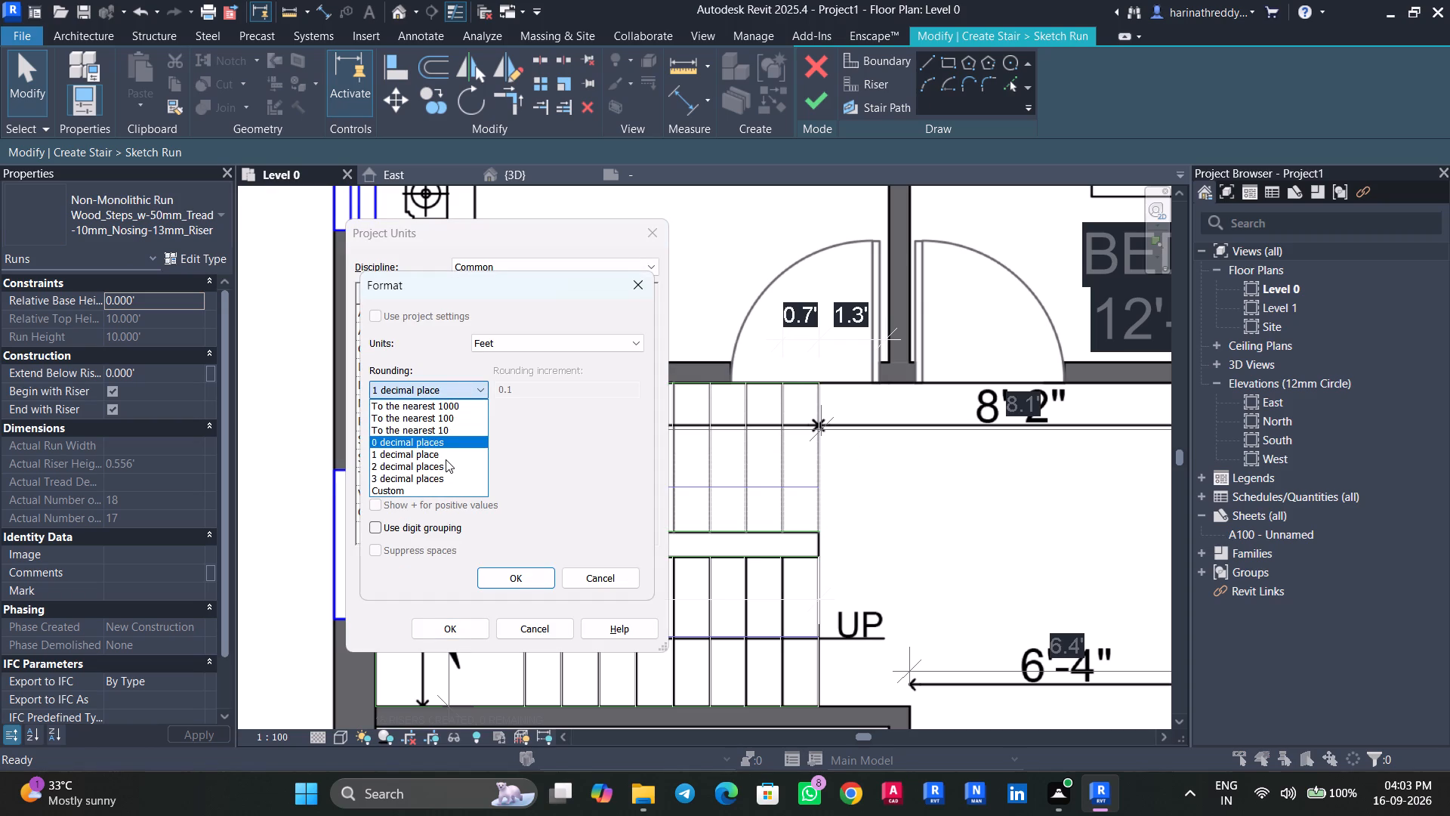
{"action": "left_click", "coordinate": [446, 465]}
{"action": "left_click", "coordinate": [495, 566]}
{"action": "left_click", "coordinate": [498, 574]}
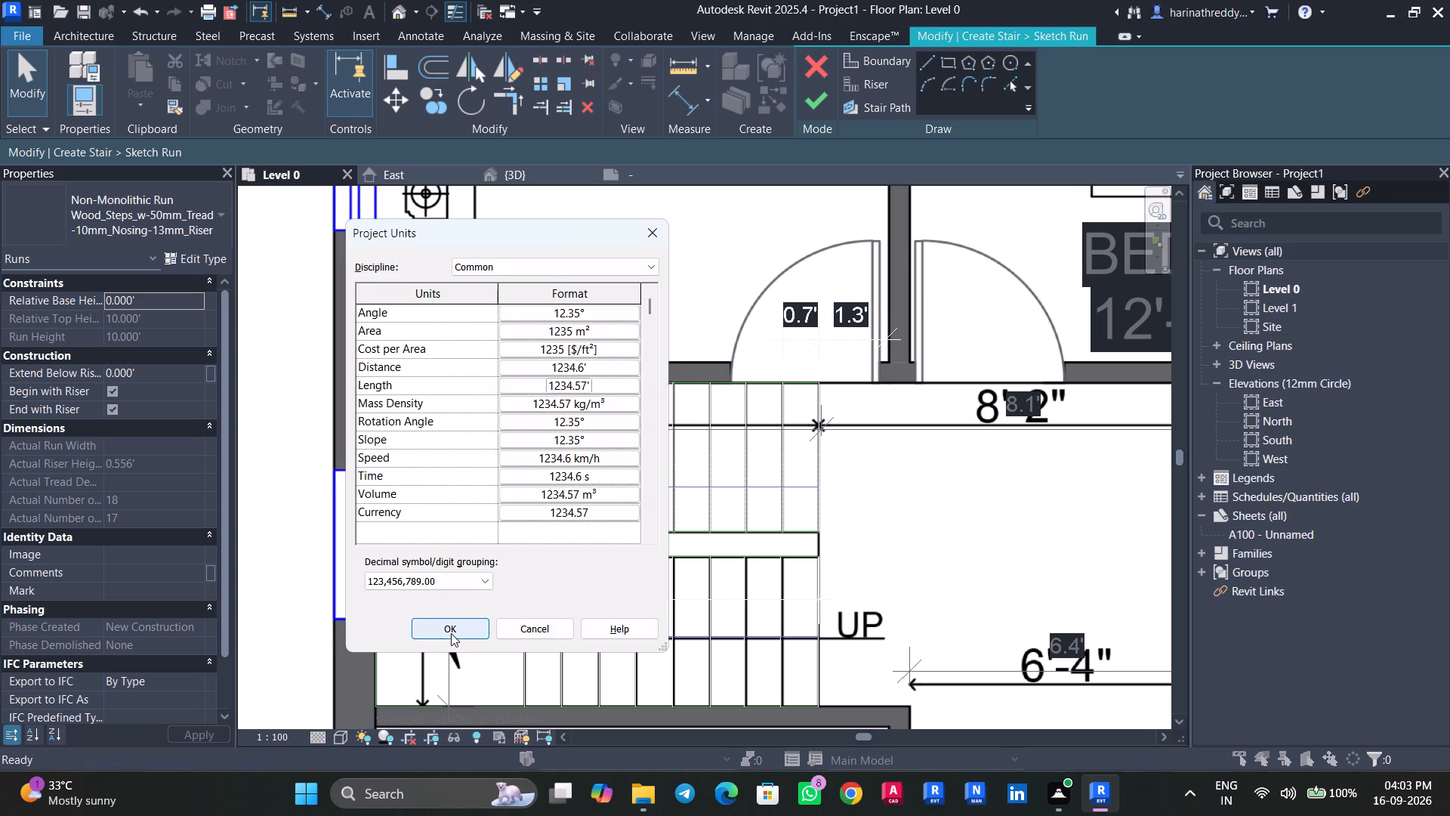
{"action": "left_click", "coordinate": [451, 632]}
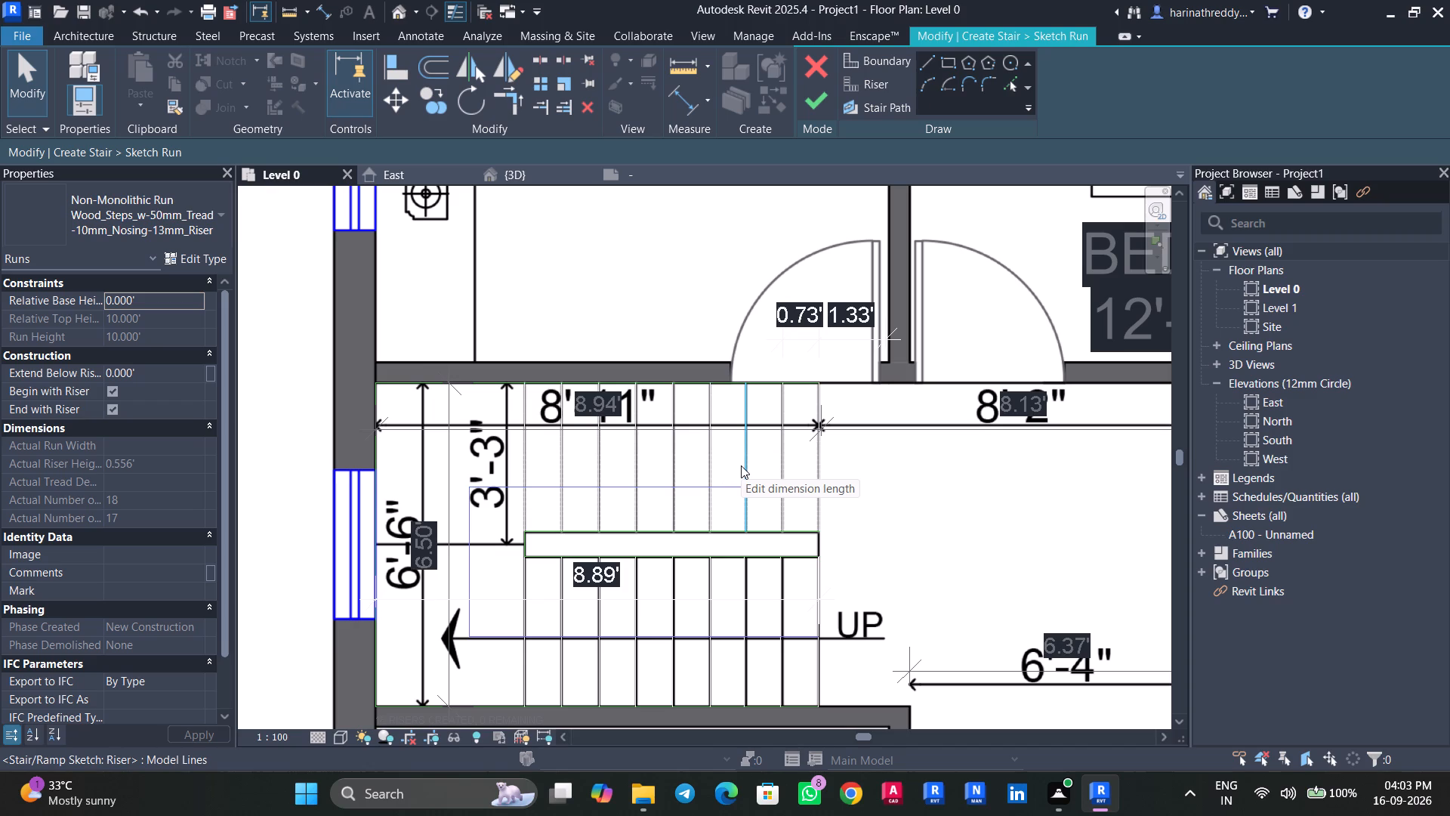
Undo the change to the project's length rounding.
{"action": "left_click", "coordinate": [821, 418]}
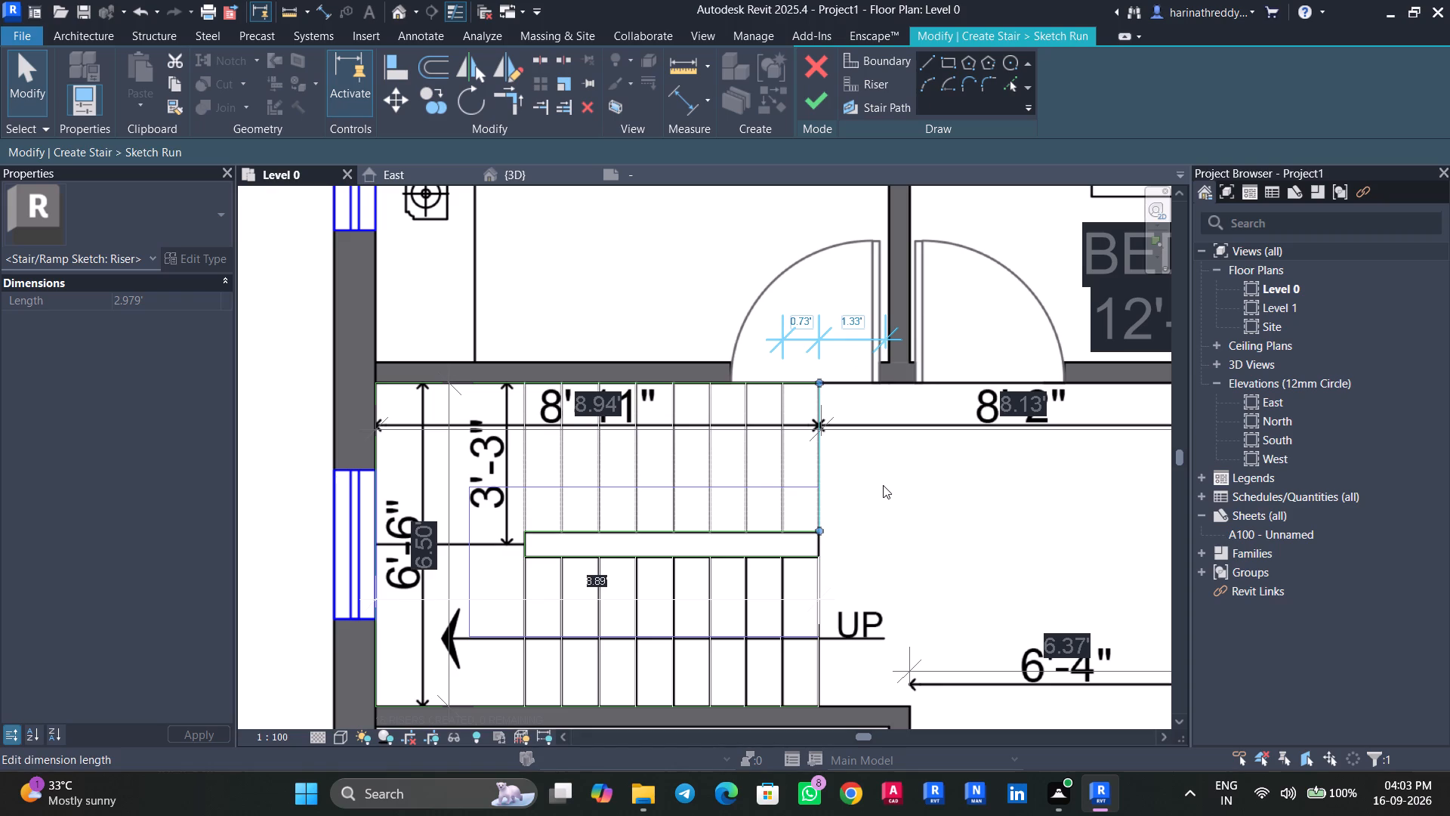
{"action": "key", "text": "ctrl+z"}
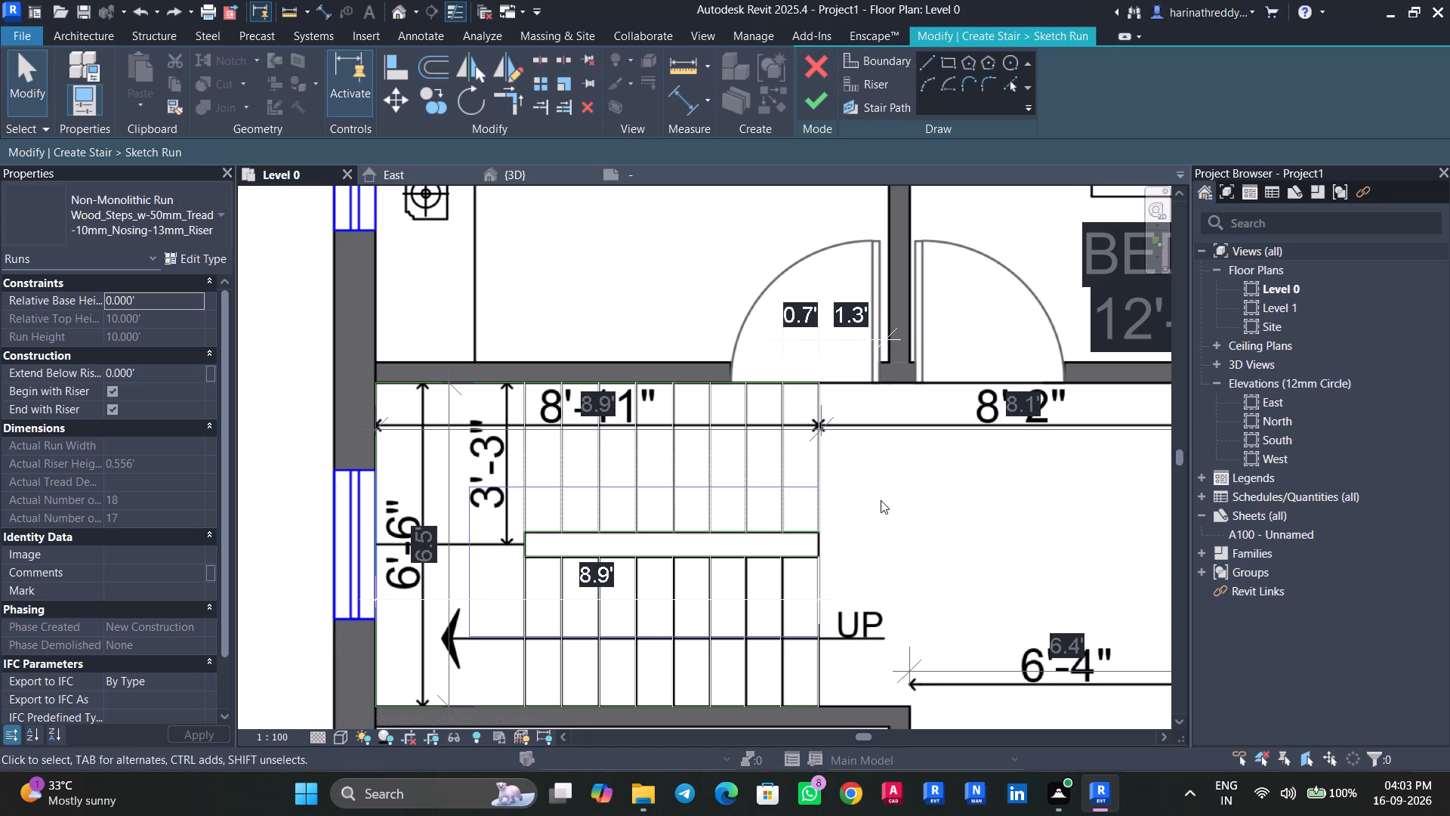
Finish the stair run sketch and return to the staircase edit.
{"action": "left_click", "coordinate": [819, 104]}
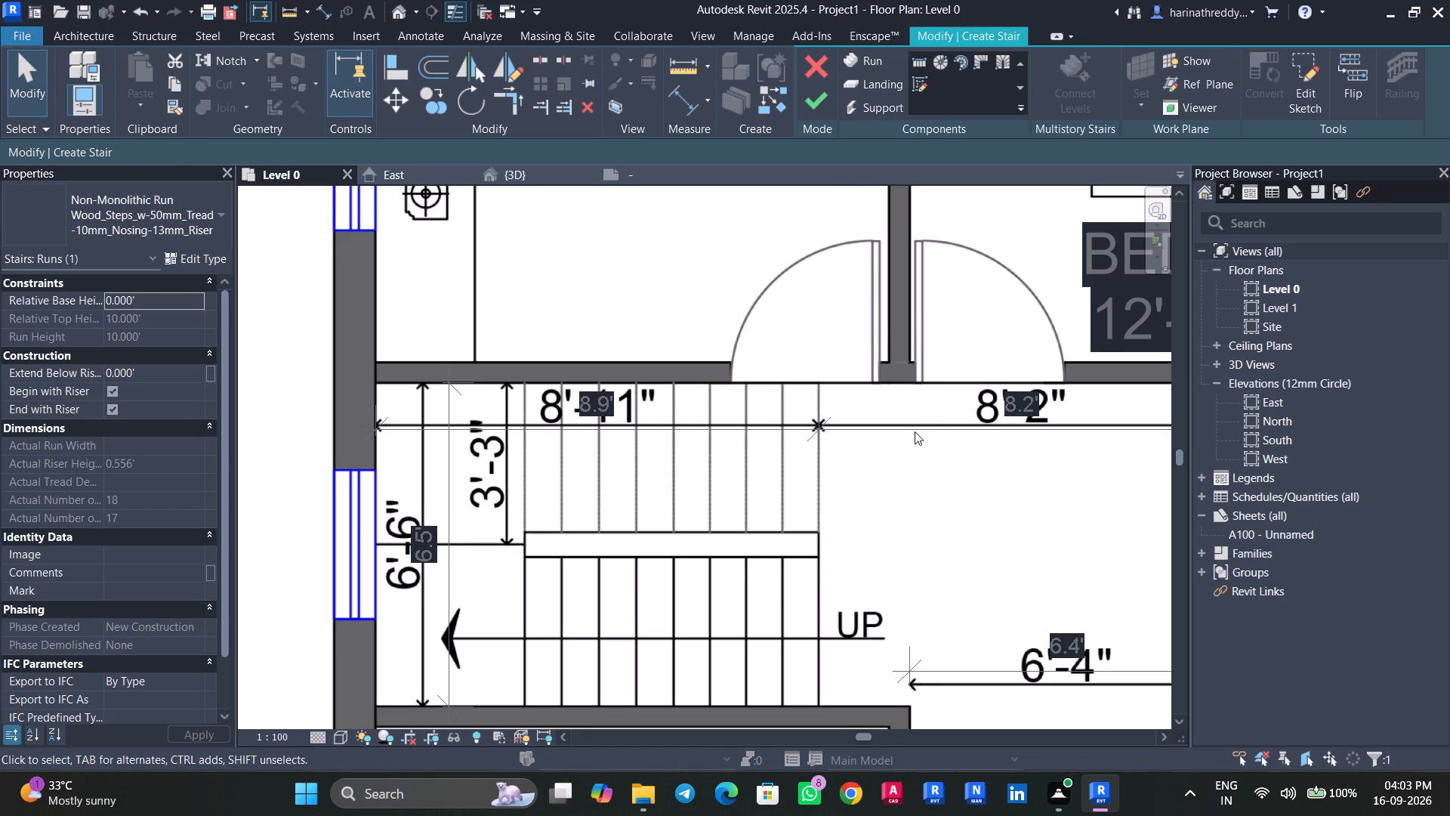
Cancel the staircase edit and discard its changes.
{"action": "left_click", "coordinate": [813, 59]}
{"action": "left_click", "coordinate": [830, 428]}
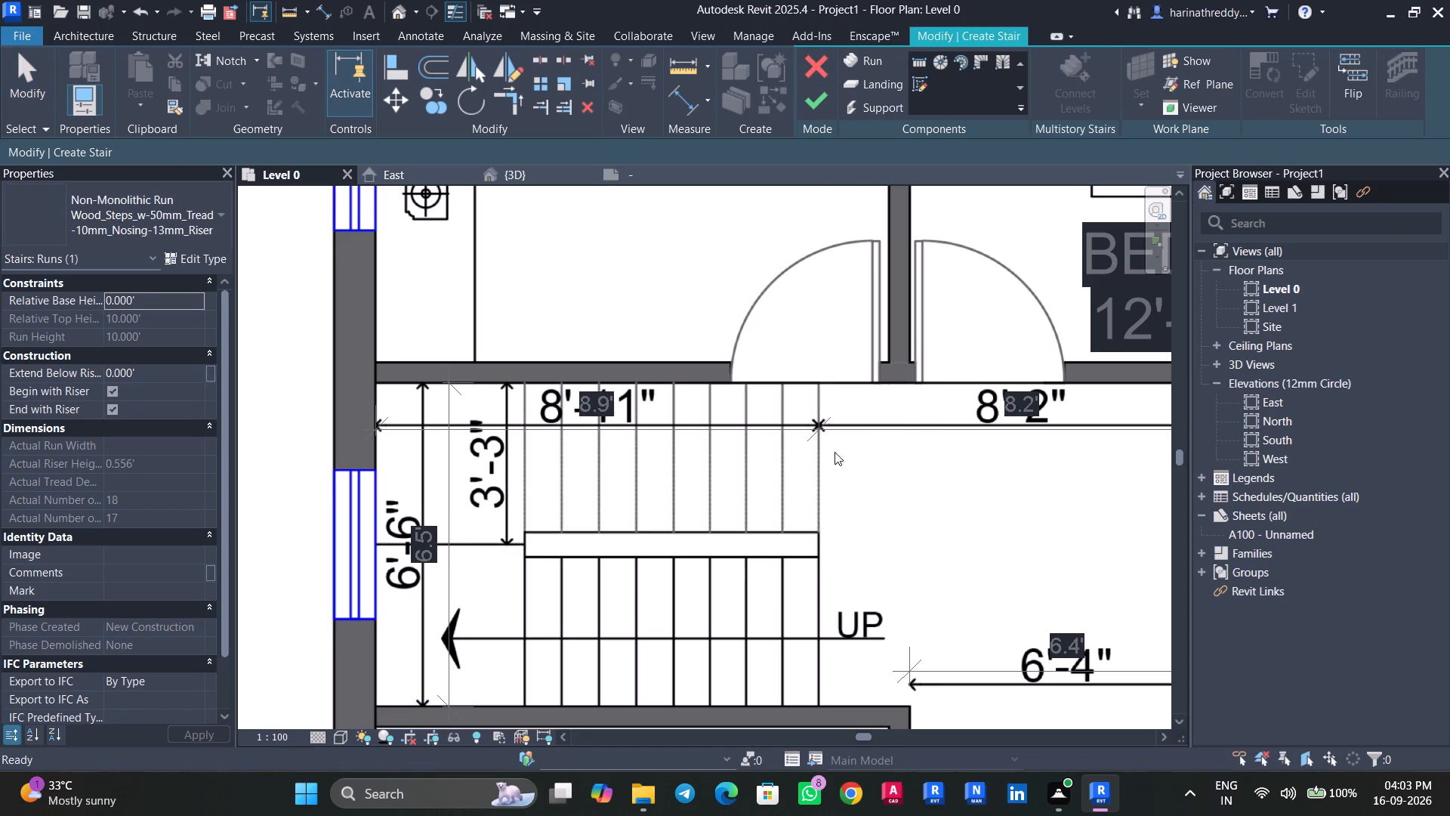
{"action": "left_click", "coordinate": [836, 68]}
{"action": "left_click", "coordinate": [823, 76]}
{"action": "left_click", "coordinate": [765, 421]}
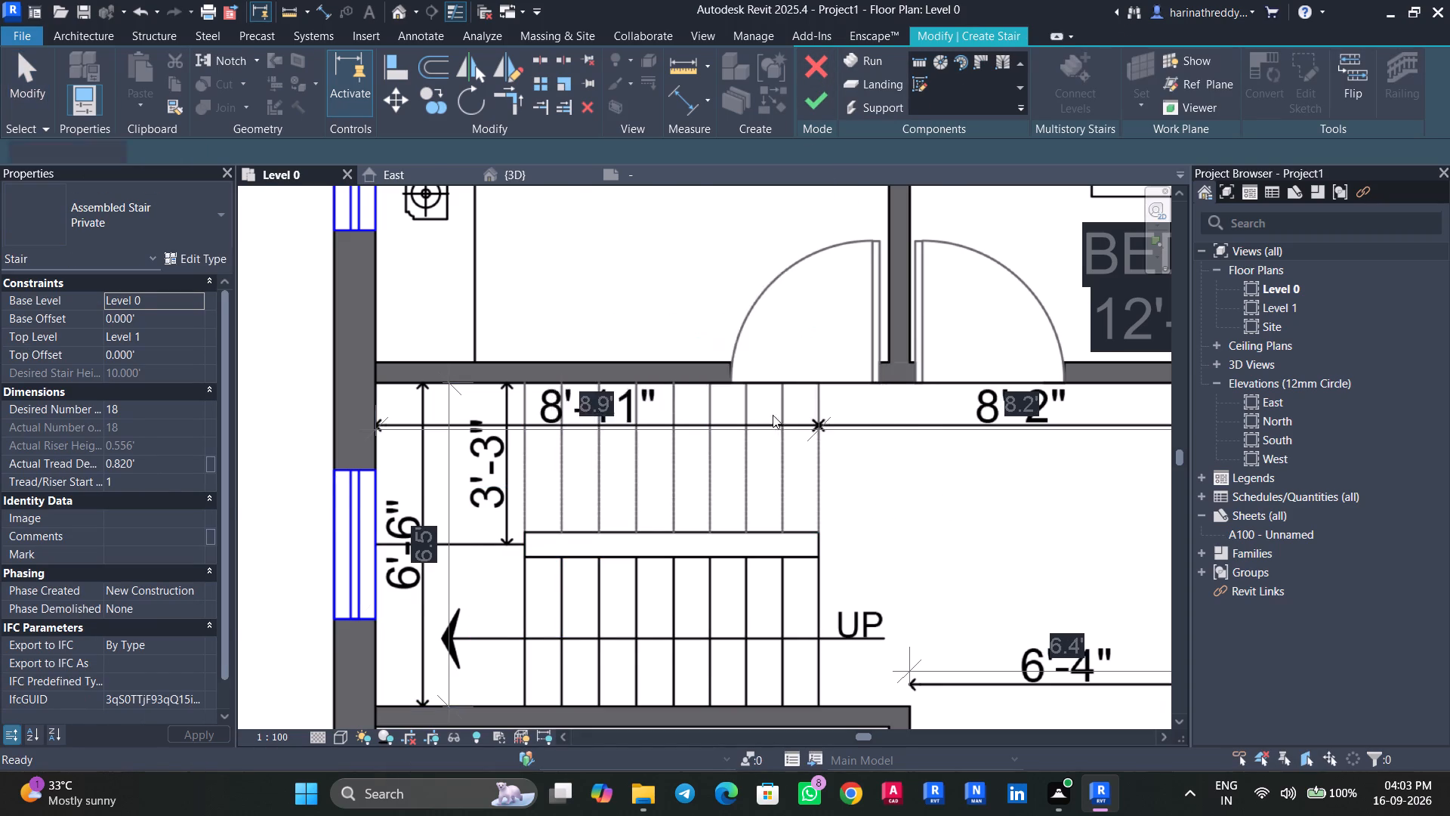
Add an aligned dimension along Bedroom-2's length, from the window wall's inner face to the centerline of the wall beside the stairs.
{"action": "scroll", "coordinate": [897, 596], "scroll_direction": "down", "scroll_amount": 3}
{"action": "key", "text": "Escape"}
{"action": "key", "text": "Escape"}
{"action": "middle_click_drag", "start_coordinate": [674, 607], "coordinate": [687, 554]}
{"action": "scroll", "coordinate": [853, 555], "scroll_direction": "down", "scroll_amount": 4}
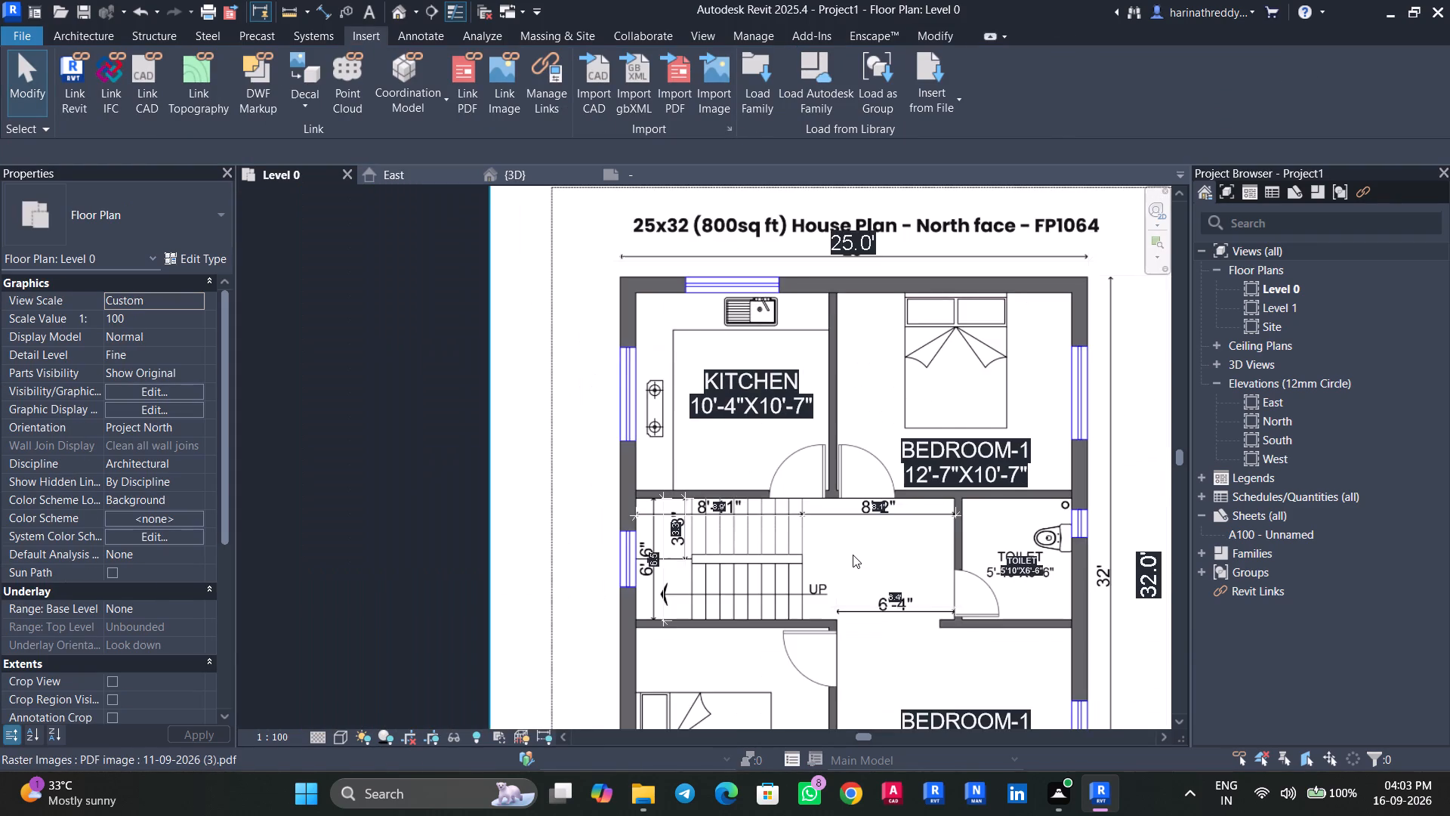
{"action": "scroll", "coordinate": [853, 555], "scroll_direction": "down", "scroll_amount": 1}
{"action": "middle_click_drag", "start_coordinate": [853, 555], "coordinate": [825, 373]}
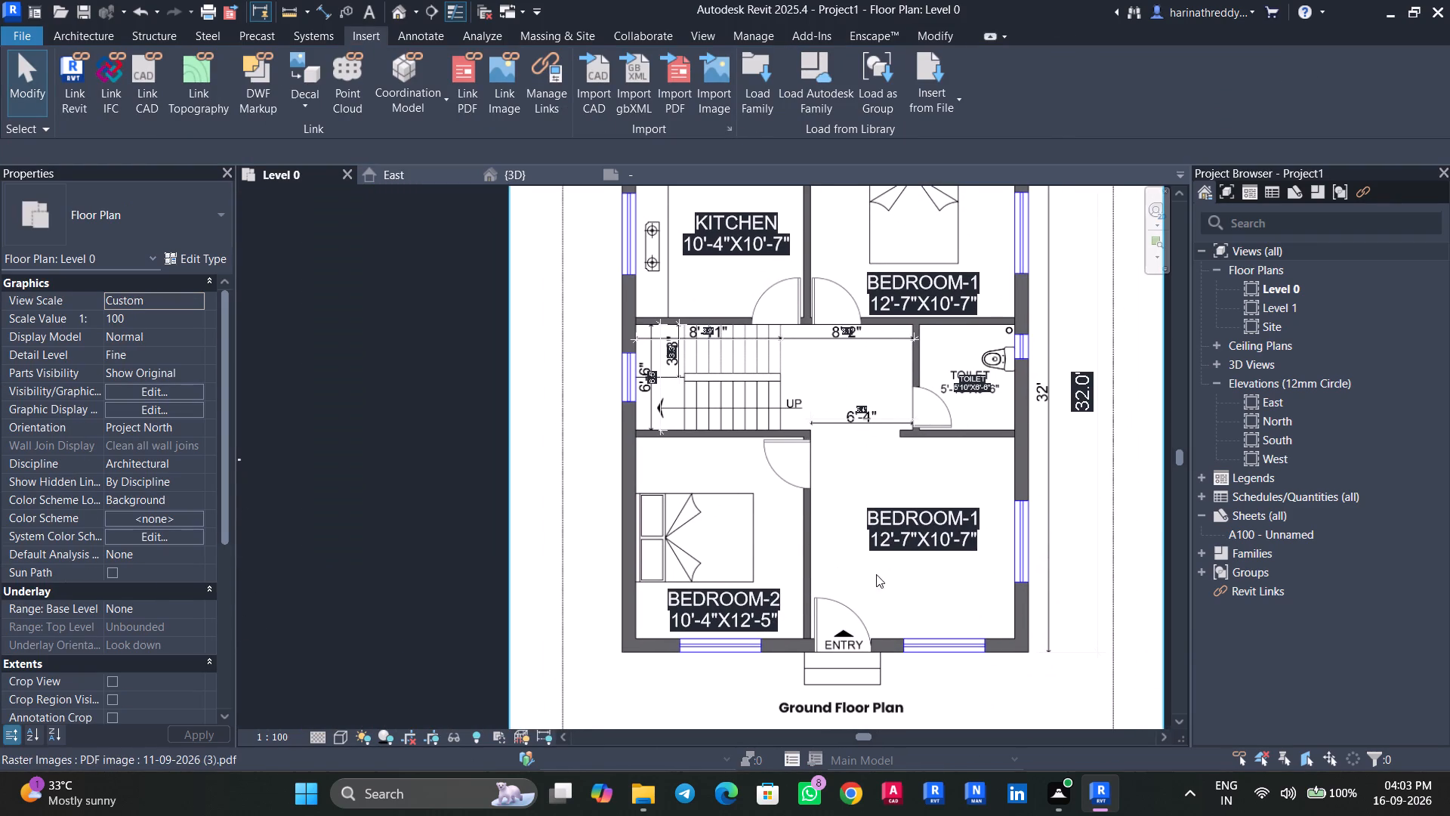
{"action": "key", "text": "d"}
{"action": "key", "text": "i"}
{"action": "scroll", "coordinate": [613, 629], "scroll_direction": "up", "scroll_amount": 5}
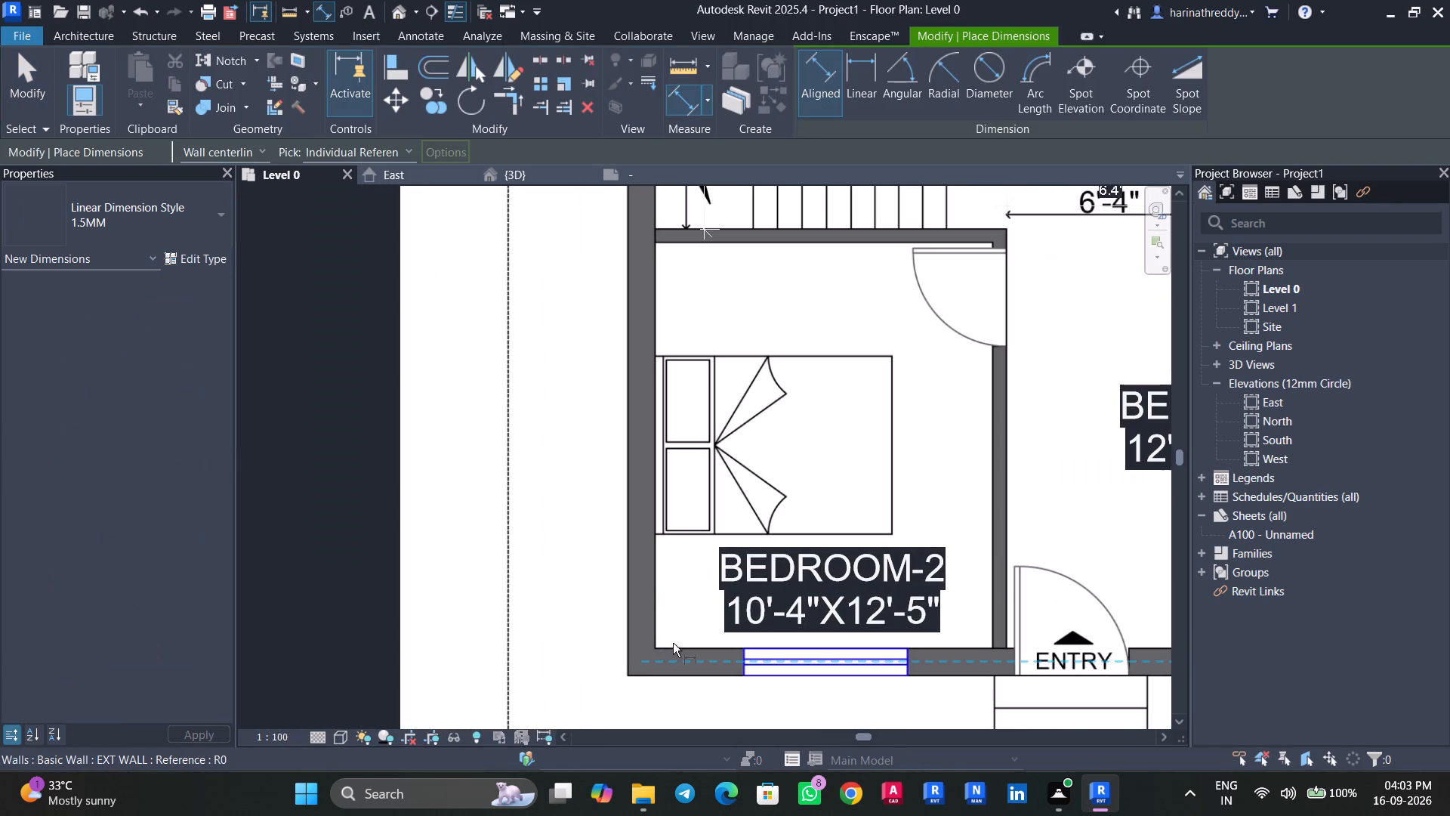
{"action": "key", "text": "Tab"}
{"action": "left_click", "coordinate": [689, 644]}
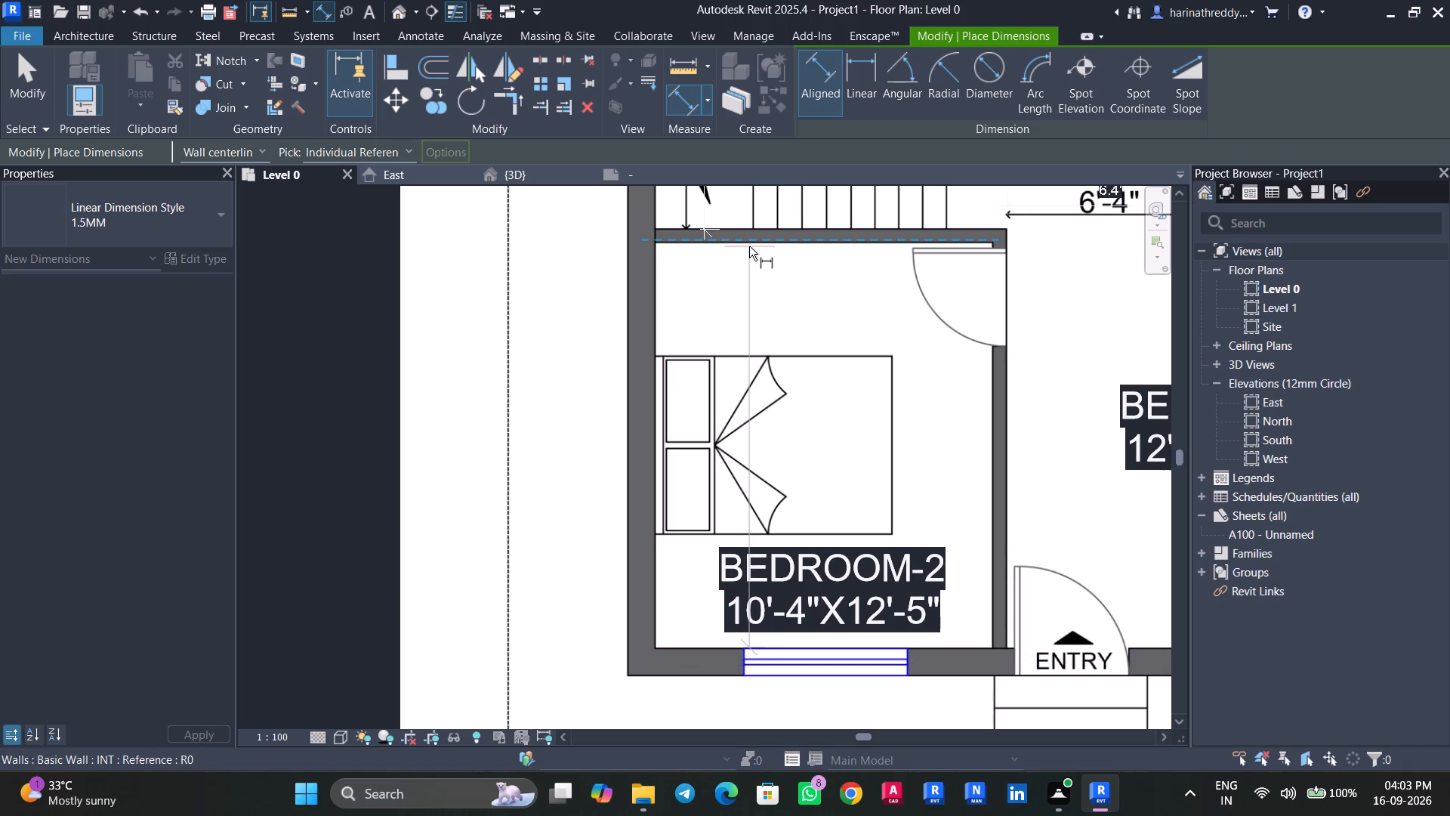
{"action": "left_click", "coordinate": [749, 244]}
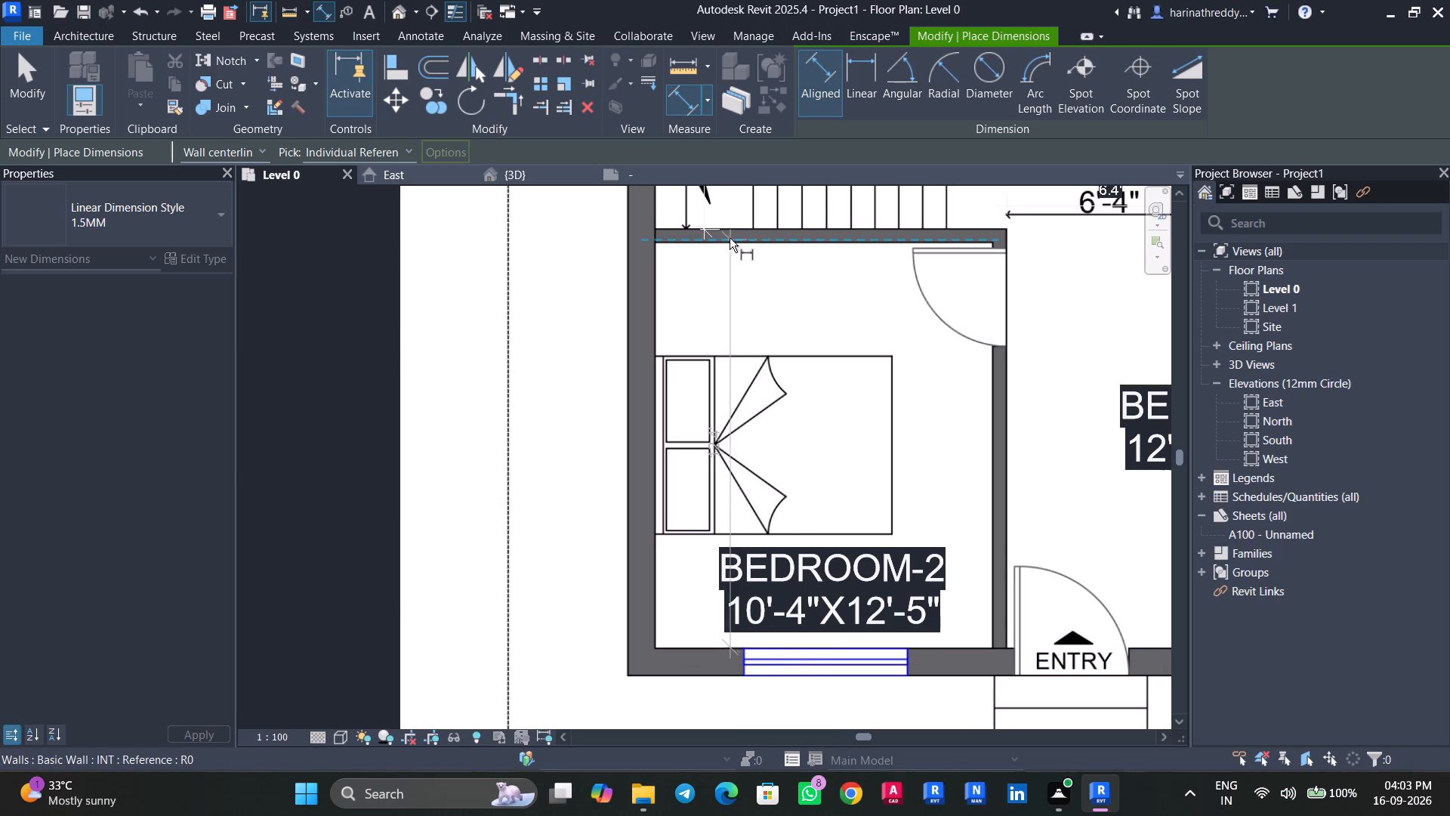
{"action": "left_click", "coordinate": [718, 202]}
{"action": "key", "text": "Escape"}
{"action": "key", "text": "Escape"}
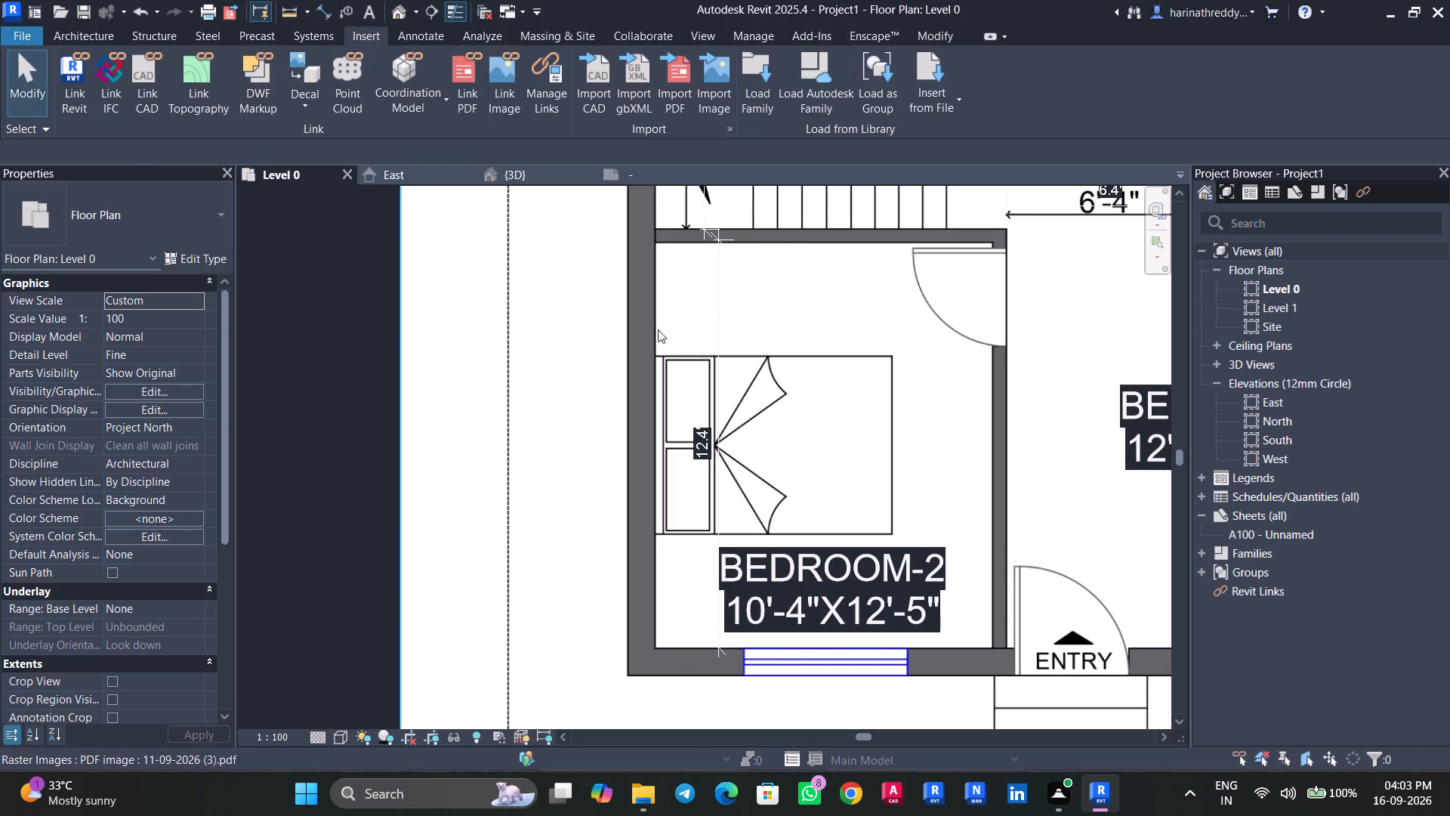
Add an aligned dimension across Bedroom-2's width, between the exterior wall's inner face and the interior partition wall.
{"action": "type", "text": "DI"}
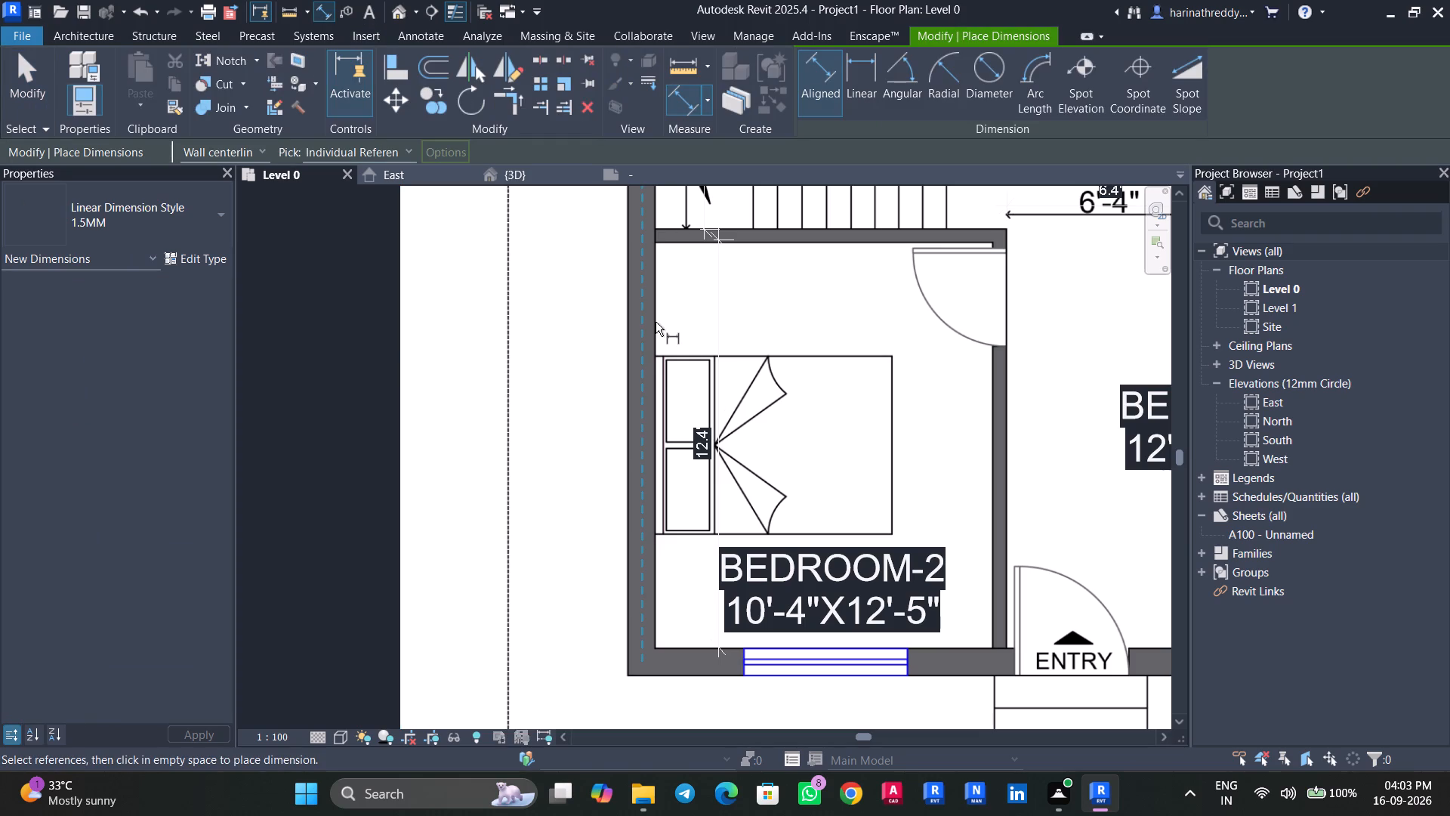
{"action": "key", "text": "Tab"}
{"action": "left_click", "coordinate": [656, 322]}
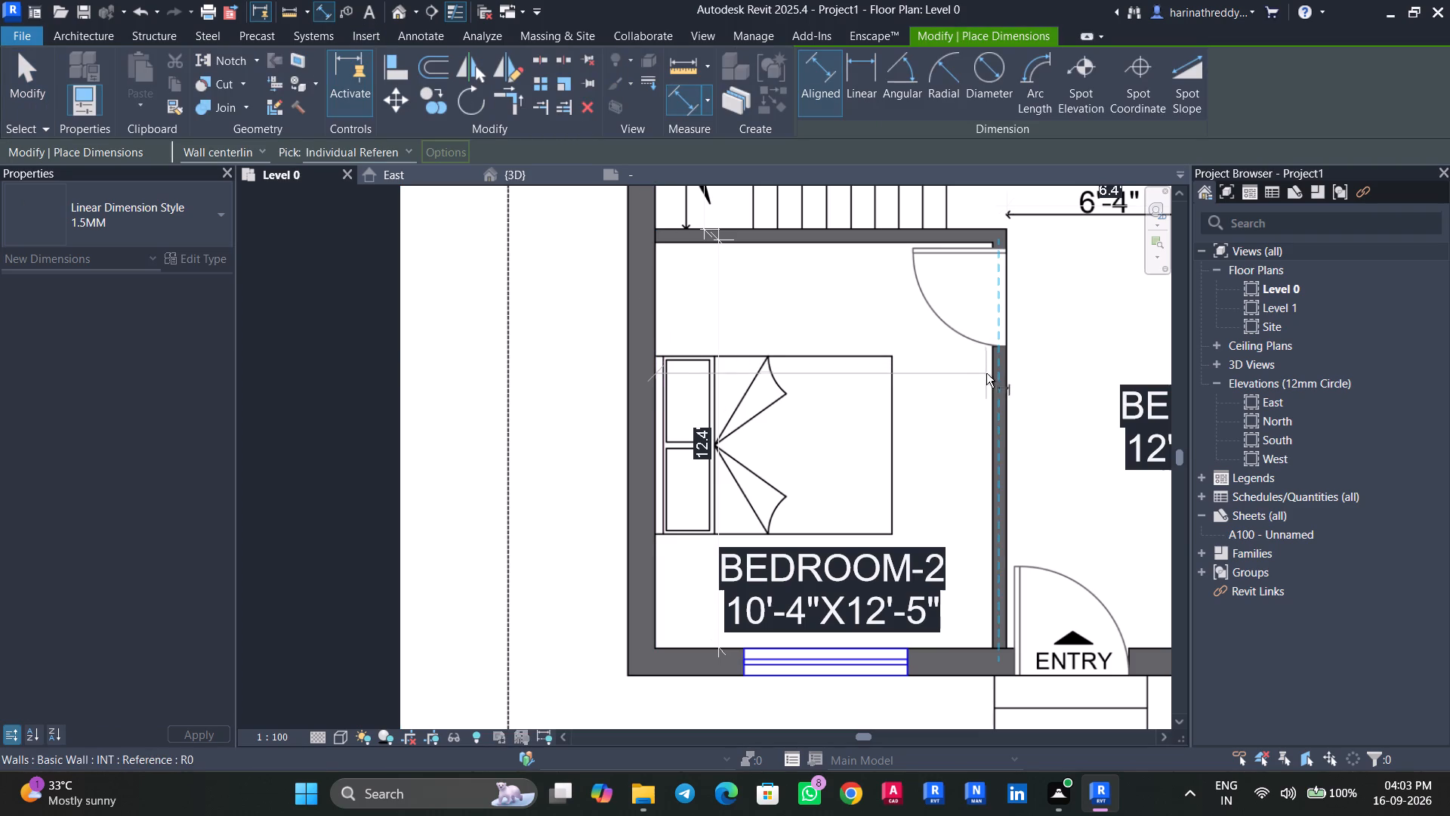
{"action": "key", "text": "Tab"}
{"action": "left_click", "coordinate": [989, 376]}
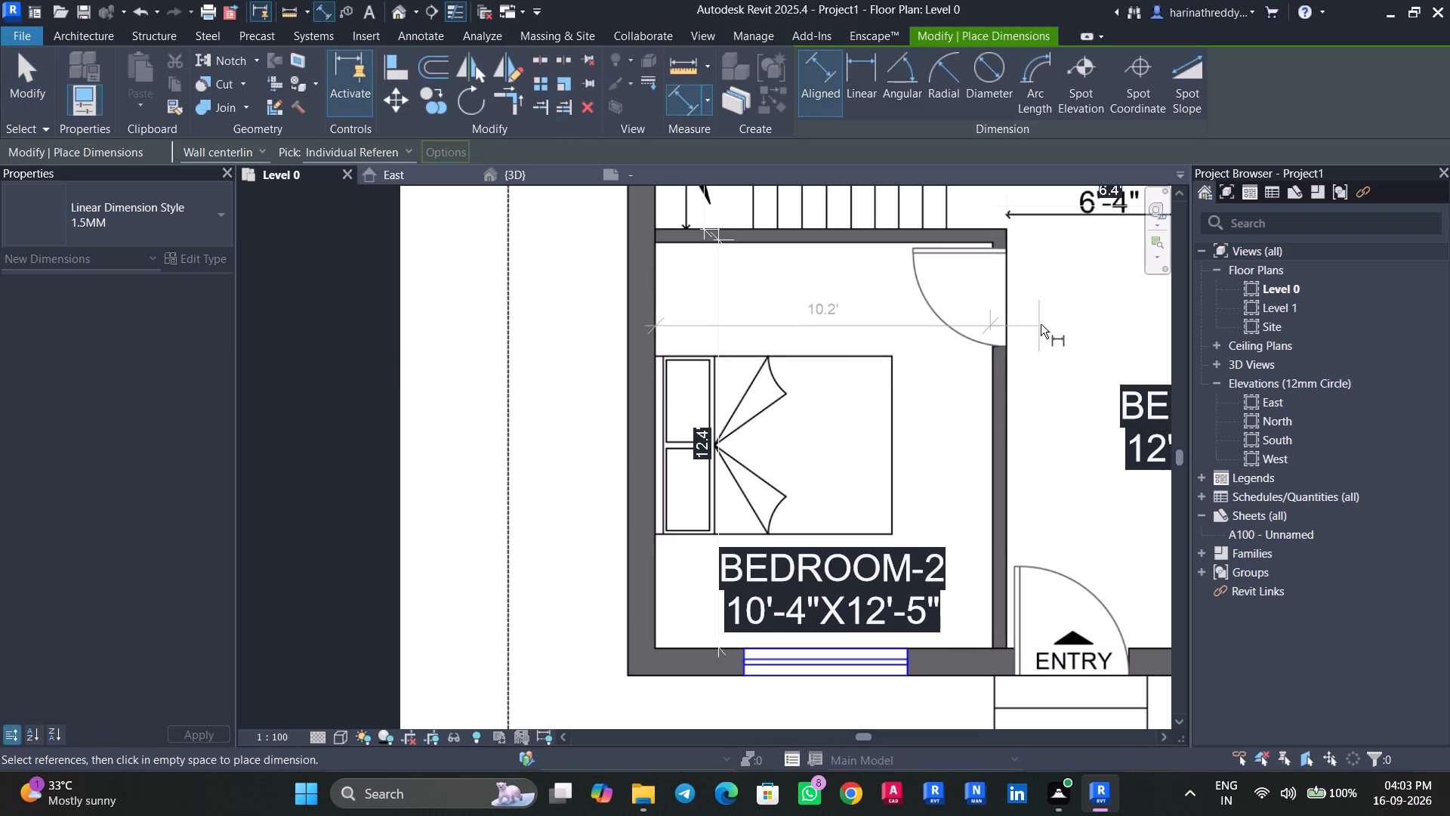
{"action": "left_click", "coordinate": [1041, 324]}
{"action": "key", "text": "Escape"}
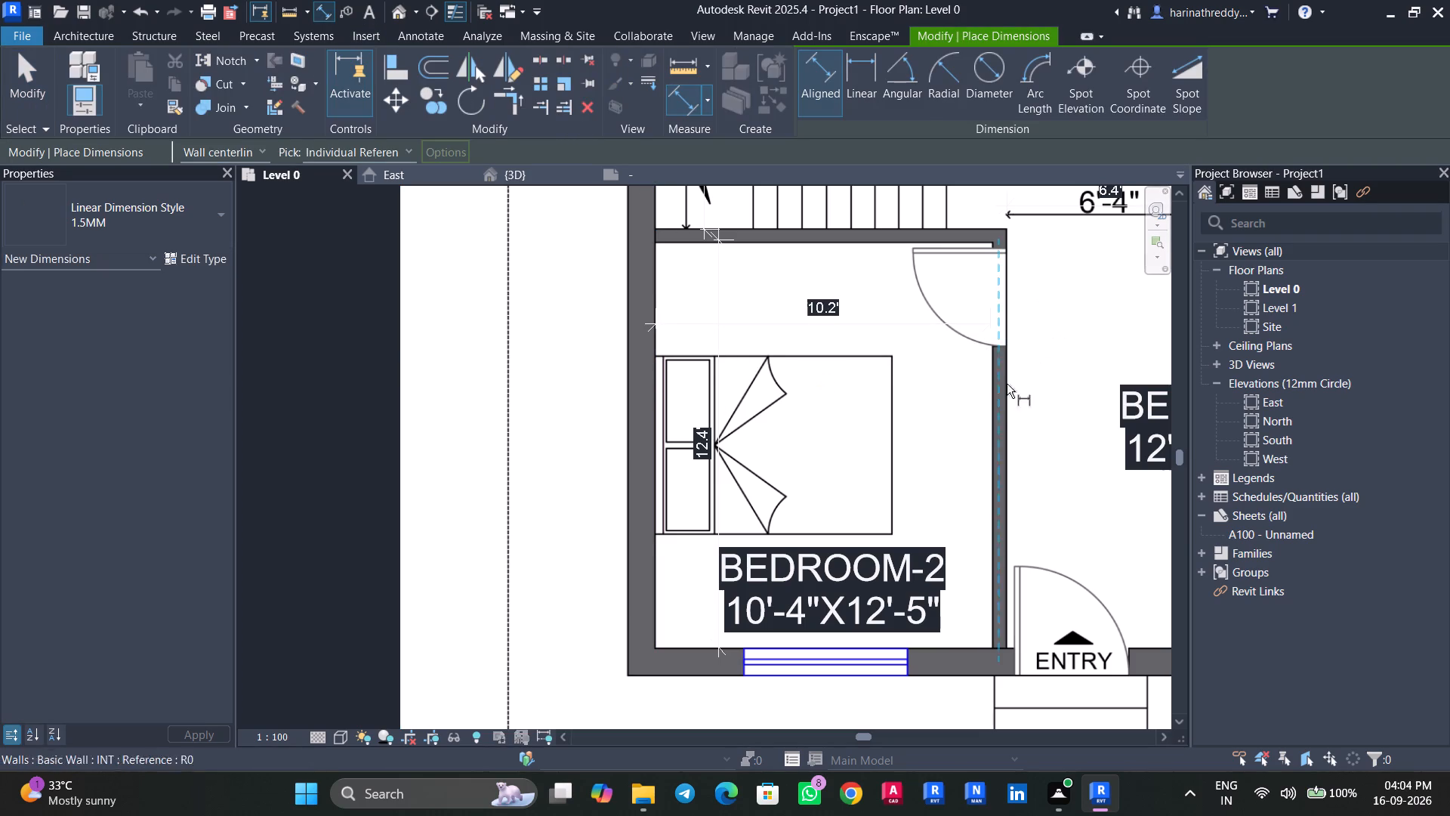
{"action": "key", "text": "Escape"}
{"action": "key", "text": "Escape"}
{"action": "key", "text": "Escape"}
Move the partition wall between Bedroom-2 and the entry room by setting Bedroom-2's width dimension to 10.4'.
{"action": "key", "text": "Tab"}
{"action": "key", "text": "Tab"}
{"action": "left_click", "coordinate": [997, 398]}
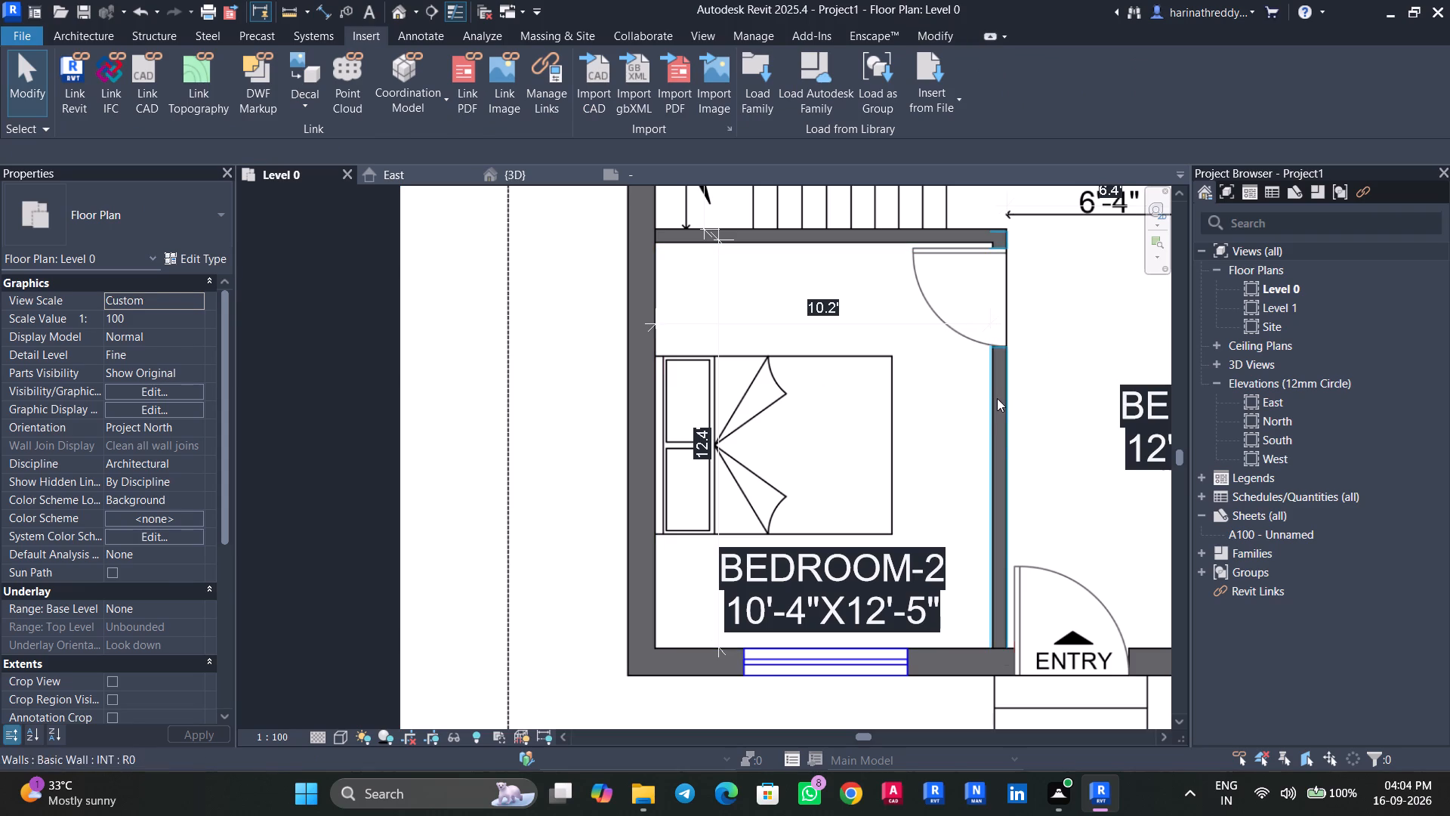
{"action": "left_click", "coordinate": [805, 311]}
{"action": "type", "text": "10.4'"}
{"action": "key", "text": "Return"}
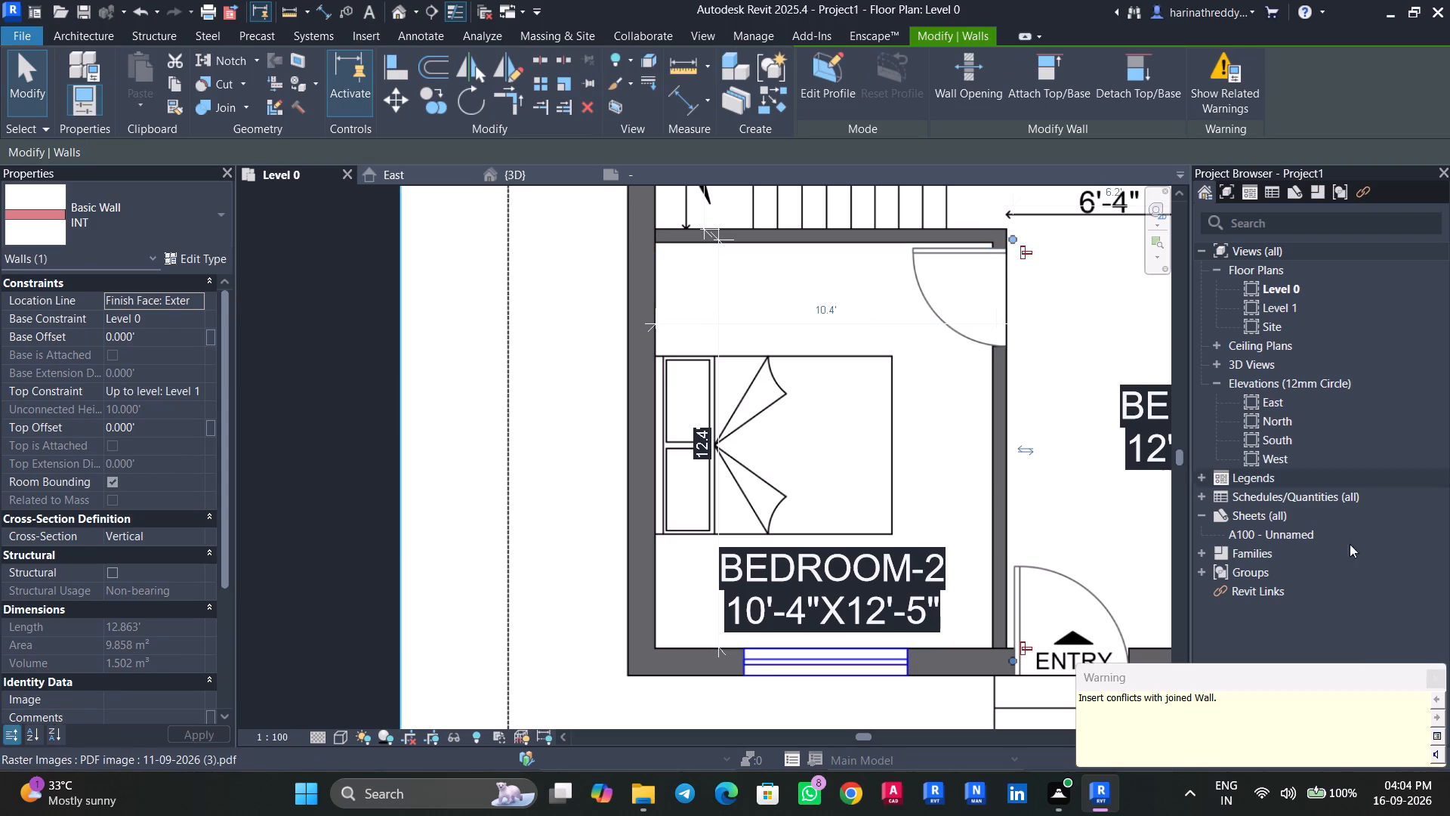
{"action": "left_click", "coordinate": [1429, 677]}
{"action": "key", "text": "Escape"}
{"action": "key", "text": "Escape"}
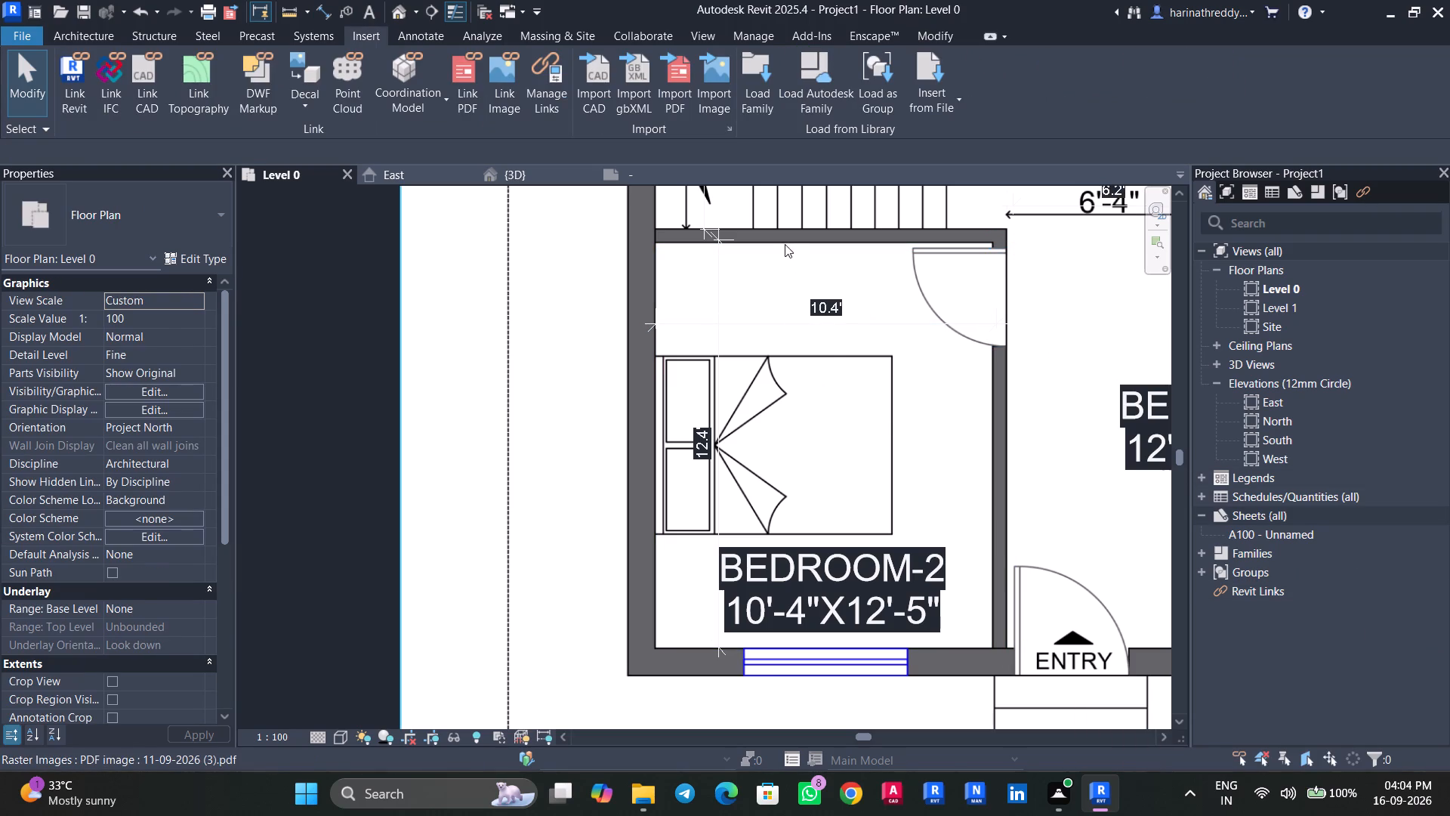
Move the interior wall between Bedroom-2 and the stairs by setting Bedroom-2's length dimension to 12.5'.
{"action": "key", "text": "Tab"}
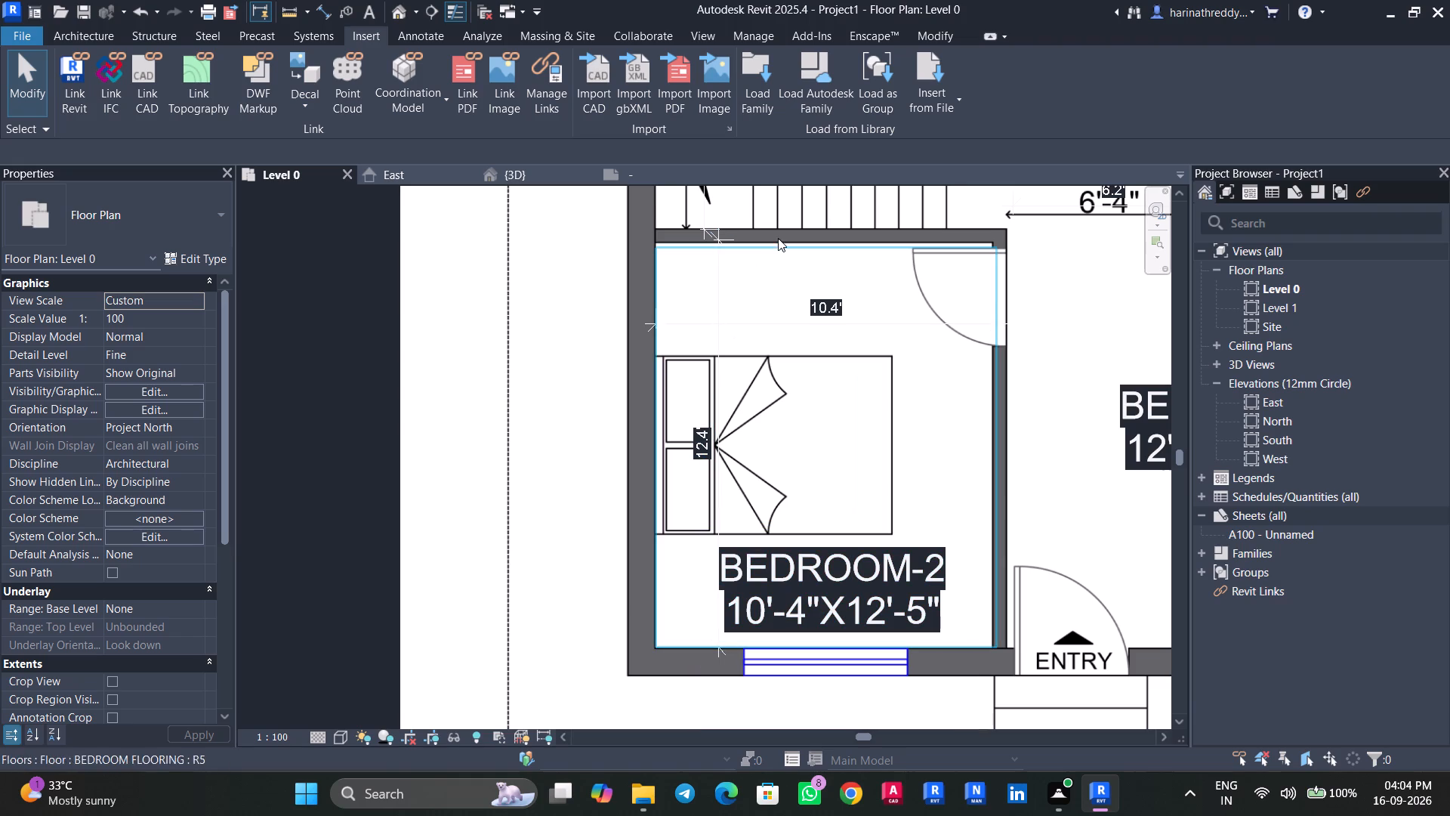
{"action": "key", "text": "Tab"}
{"action": "key", "text": "Tab"}
{"action": "key", "text": "Tab"}
{"action": "key", "text": "Tab"}
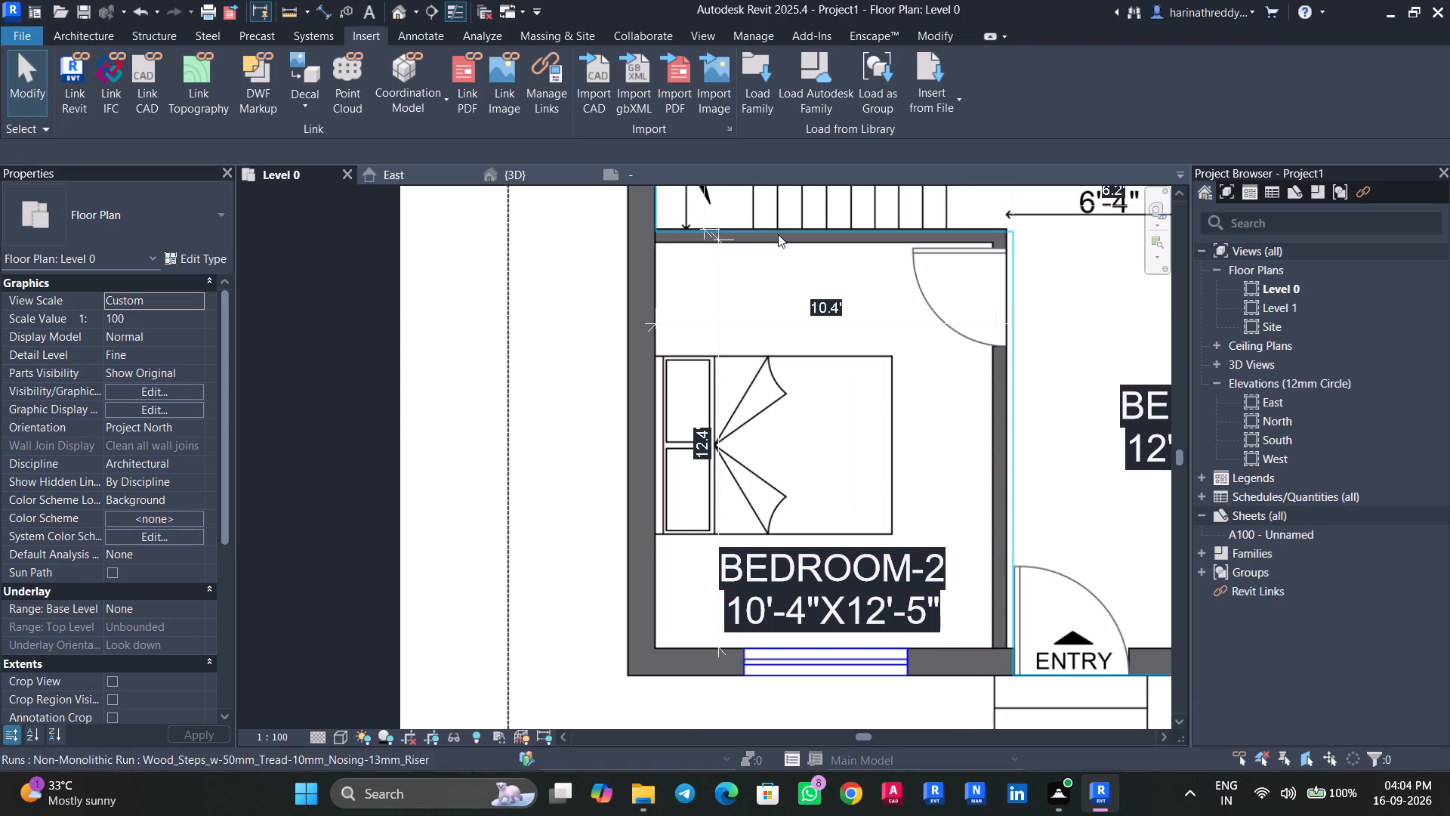
{"action": "left_click", "coordinate": [778, 234]}
{"action": "key", "text": "Escape"}
{"action": "key", "text": "Escape"}
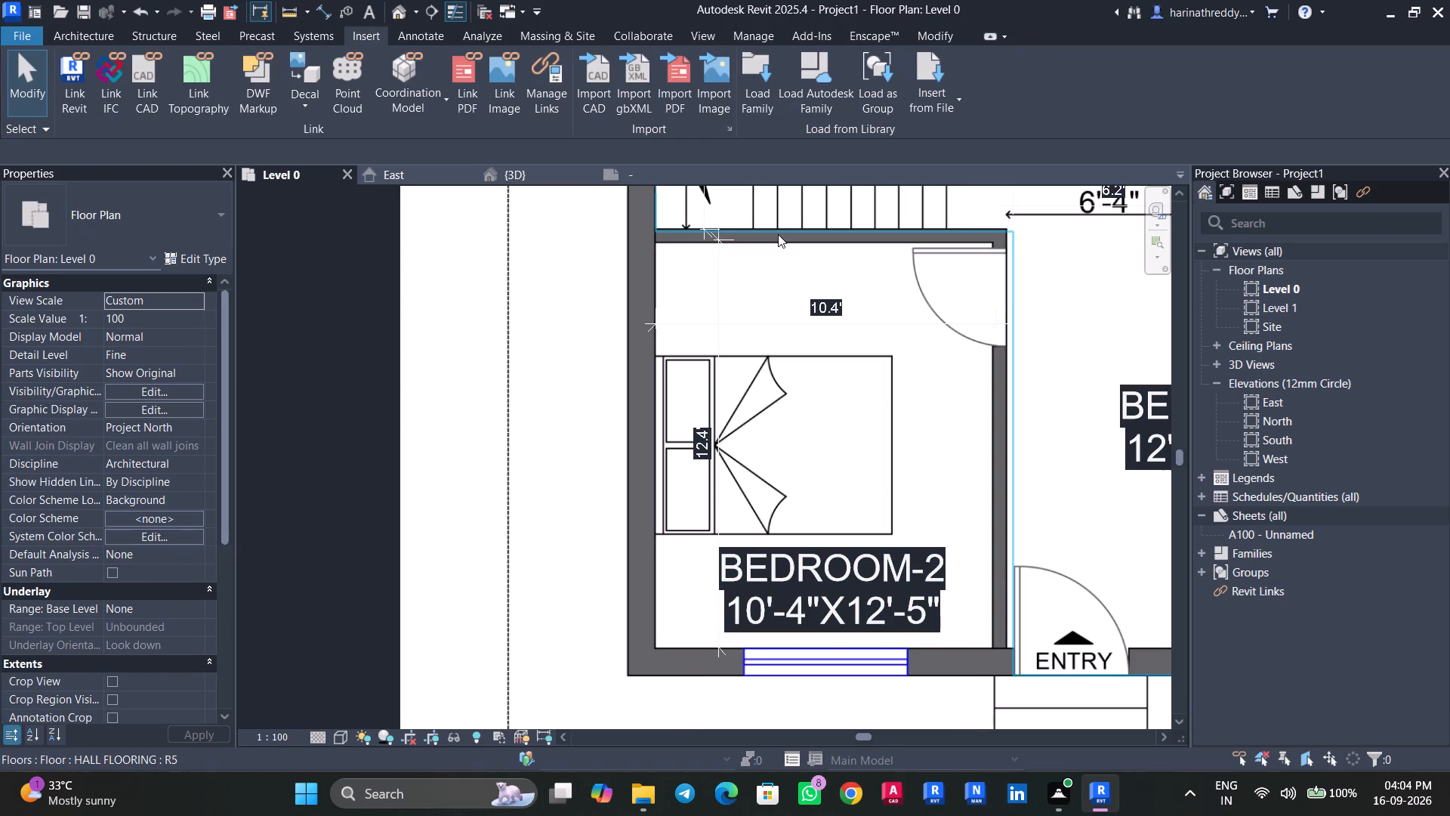
{"action": "key", "text": "Escape"}
{"action": "key", "text": "Tab"}
{"action": "left_click", "coordinate": [787, 237]}
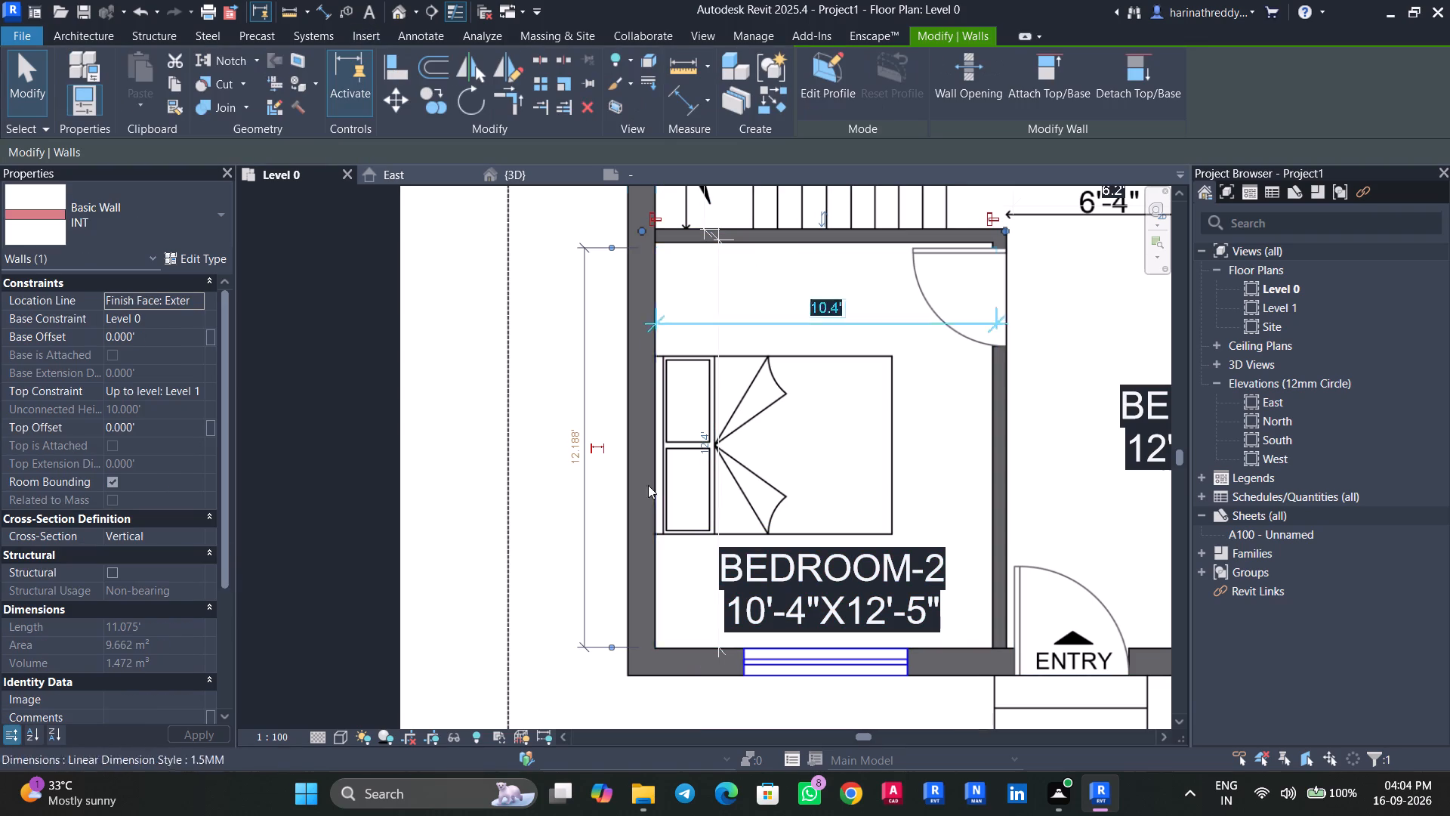
{"action": "left_click", "coordinate": [704, 443]}
{"action": "type", "text": "1."}
{"action": "key", "text": "BackSpace"}
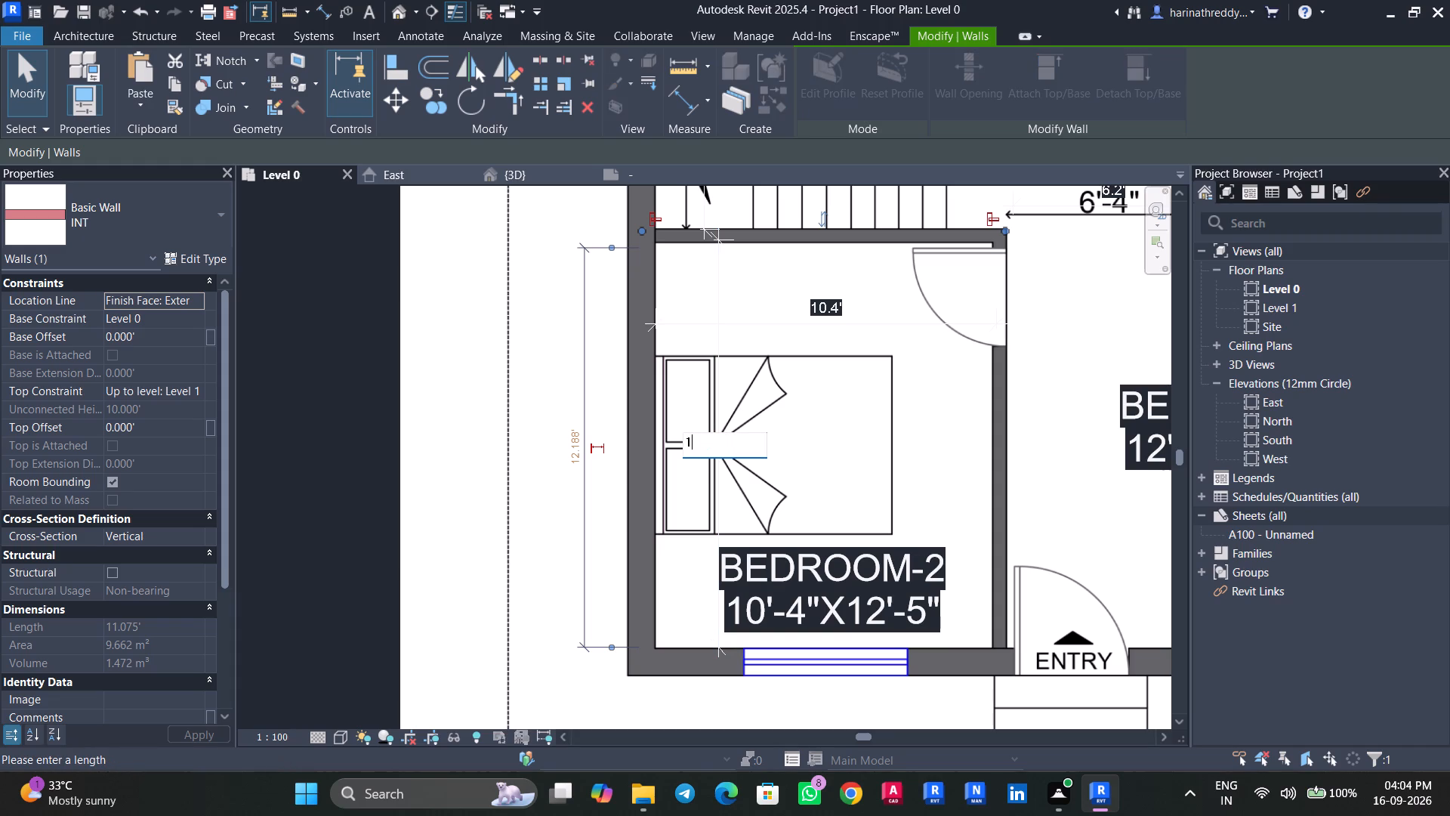
{"action": "type", "text": "2.5'"}
{"action": "key", "text": "Return"}
{"action": "key", "text": "Escape"}
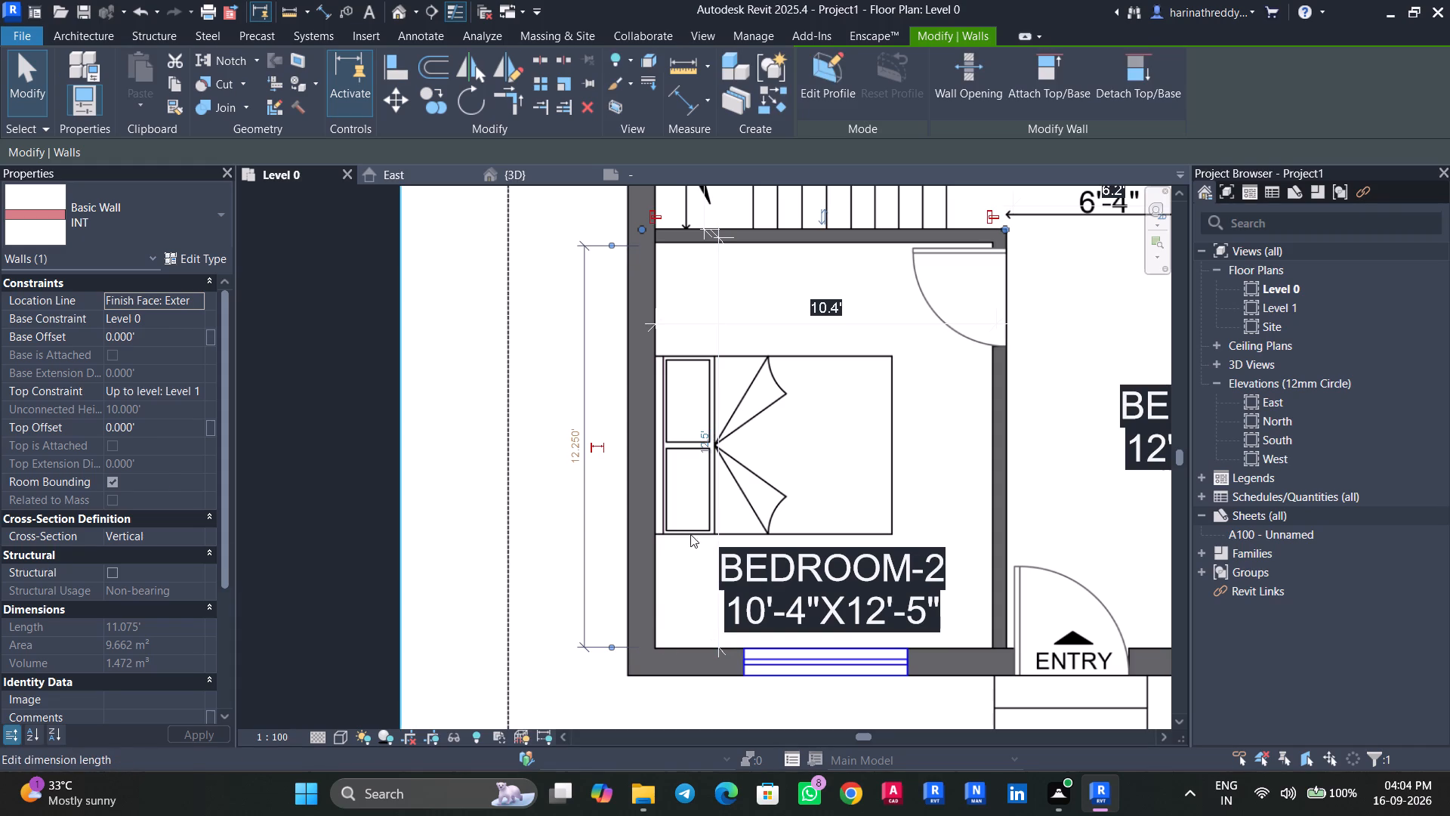
{"action": "key", "text": "Escape"}
{"action": "key", "text": "Escape"}
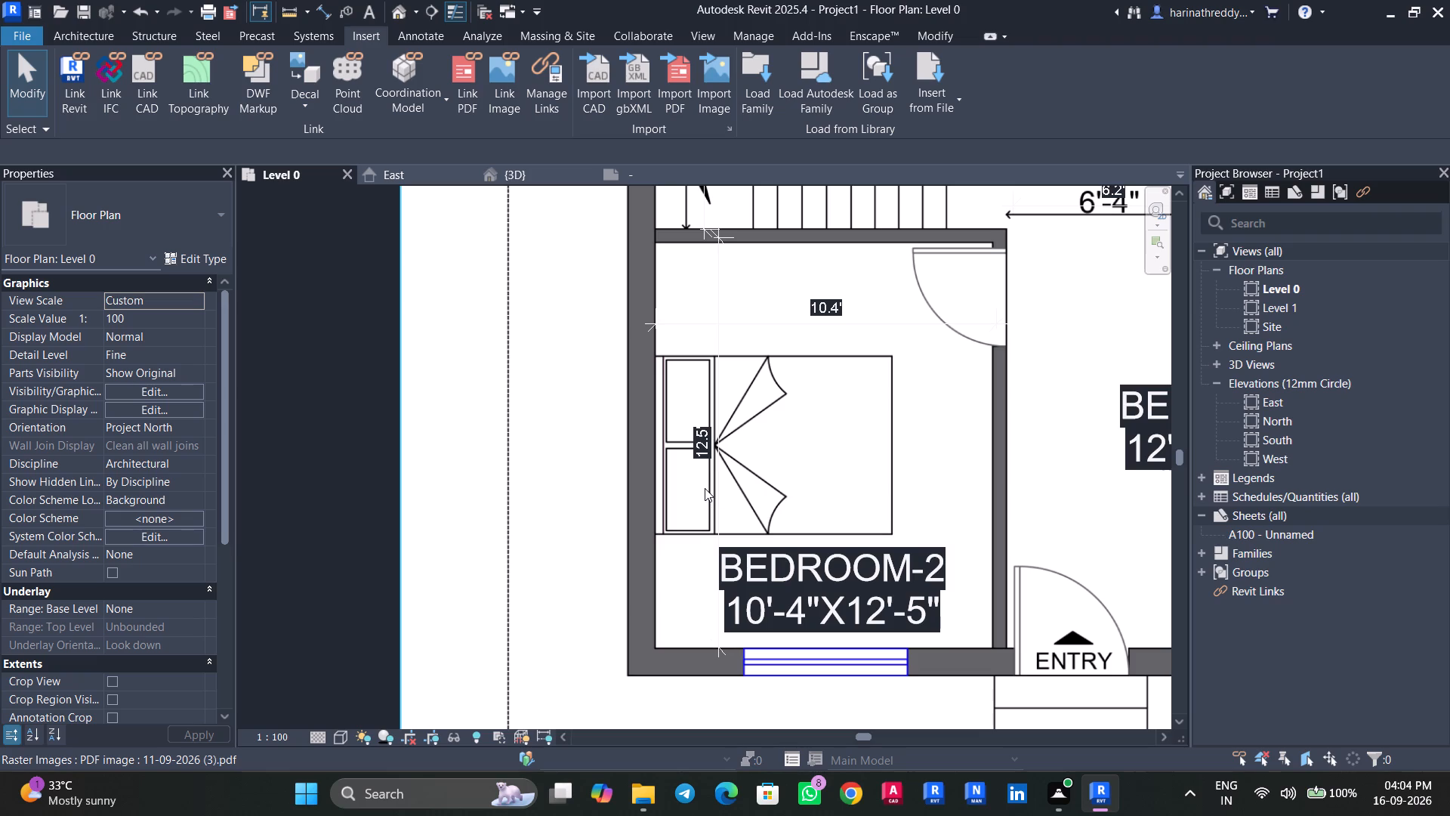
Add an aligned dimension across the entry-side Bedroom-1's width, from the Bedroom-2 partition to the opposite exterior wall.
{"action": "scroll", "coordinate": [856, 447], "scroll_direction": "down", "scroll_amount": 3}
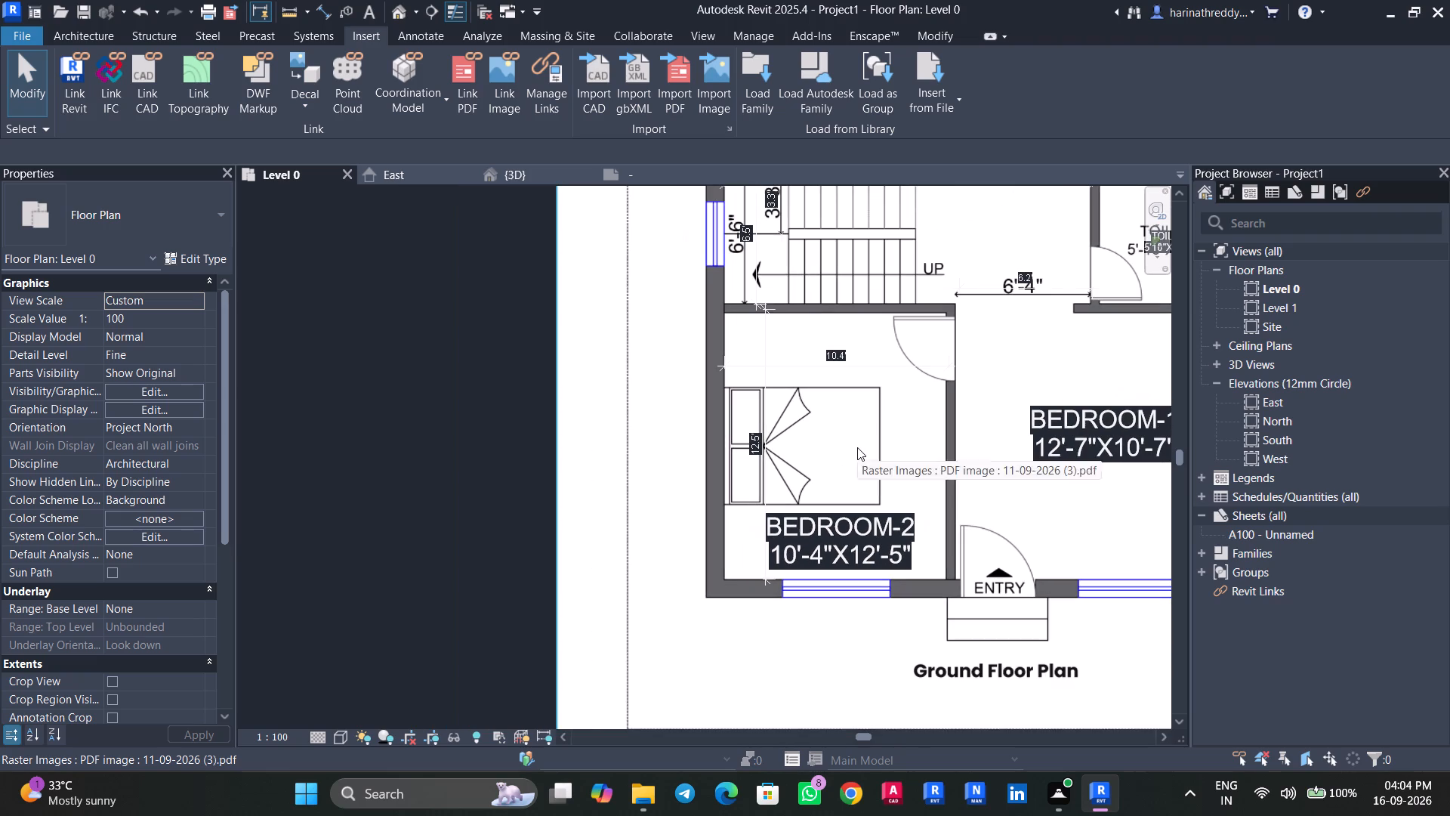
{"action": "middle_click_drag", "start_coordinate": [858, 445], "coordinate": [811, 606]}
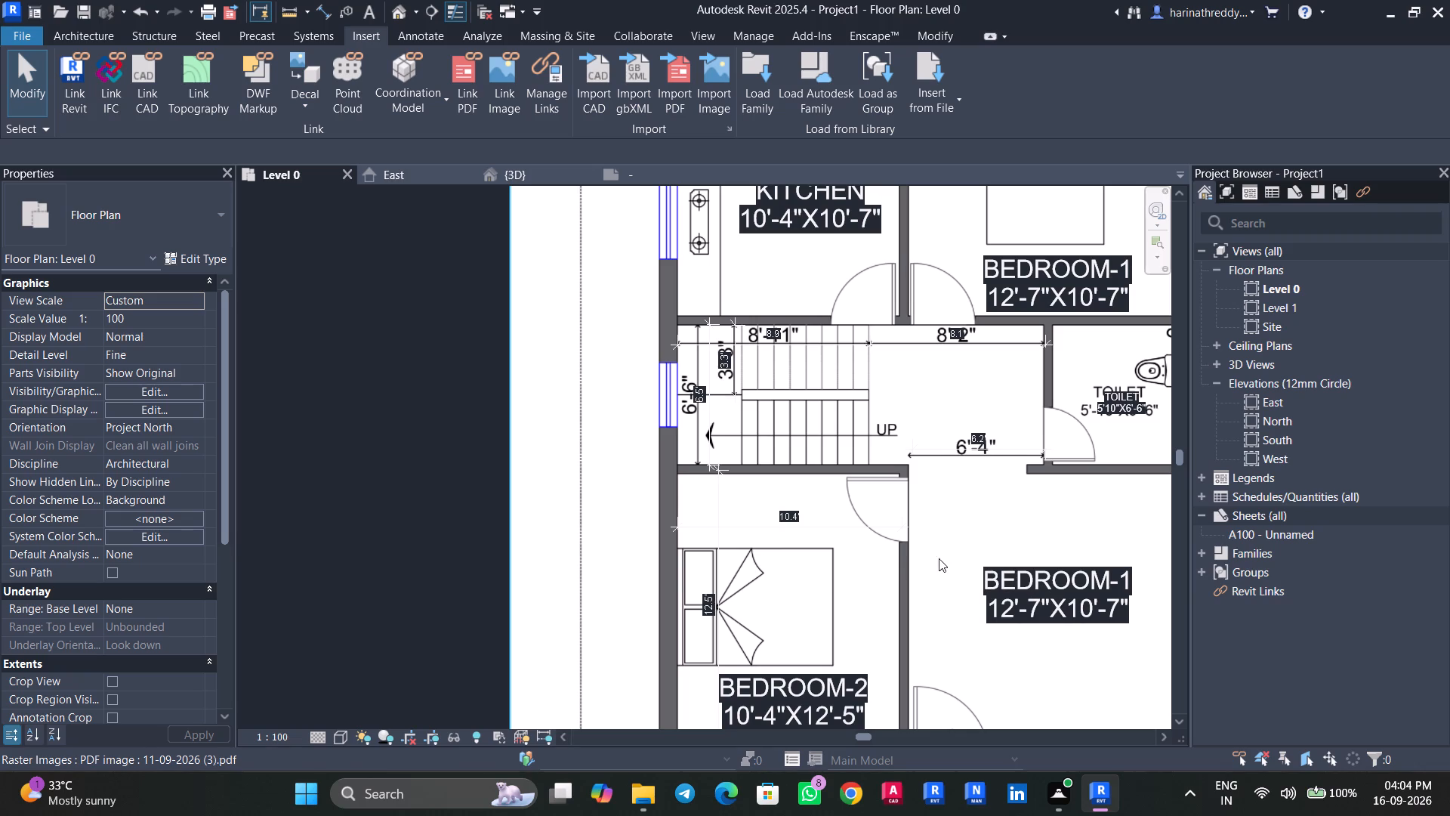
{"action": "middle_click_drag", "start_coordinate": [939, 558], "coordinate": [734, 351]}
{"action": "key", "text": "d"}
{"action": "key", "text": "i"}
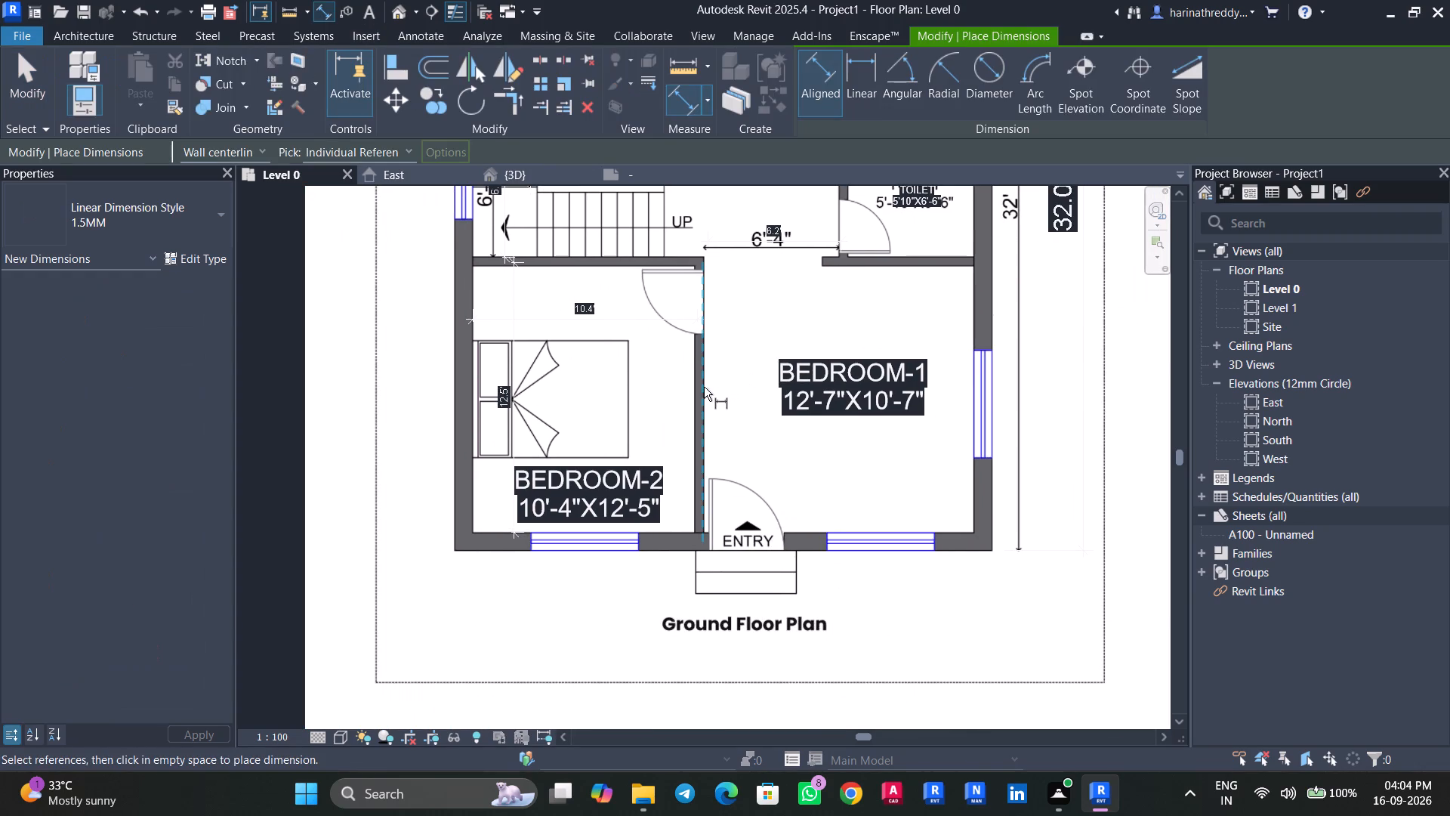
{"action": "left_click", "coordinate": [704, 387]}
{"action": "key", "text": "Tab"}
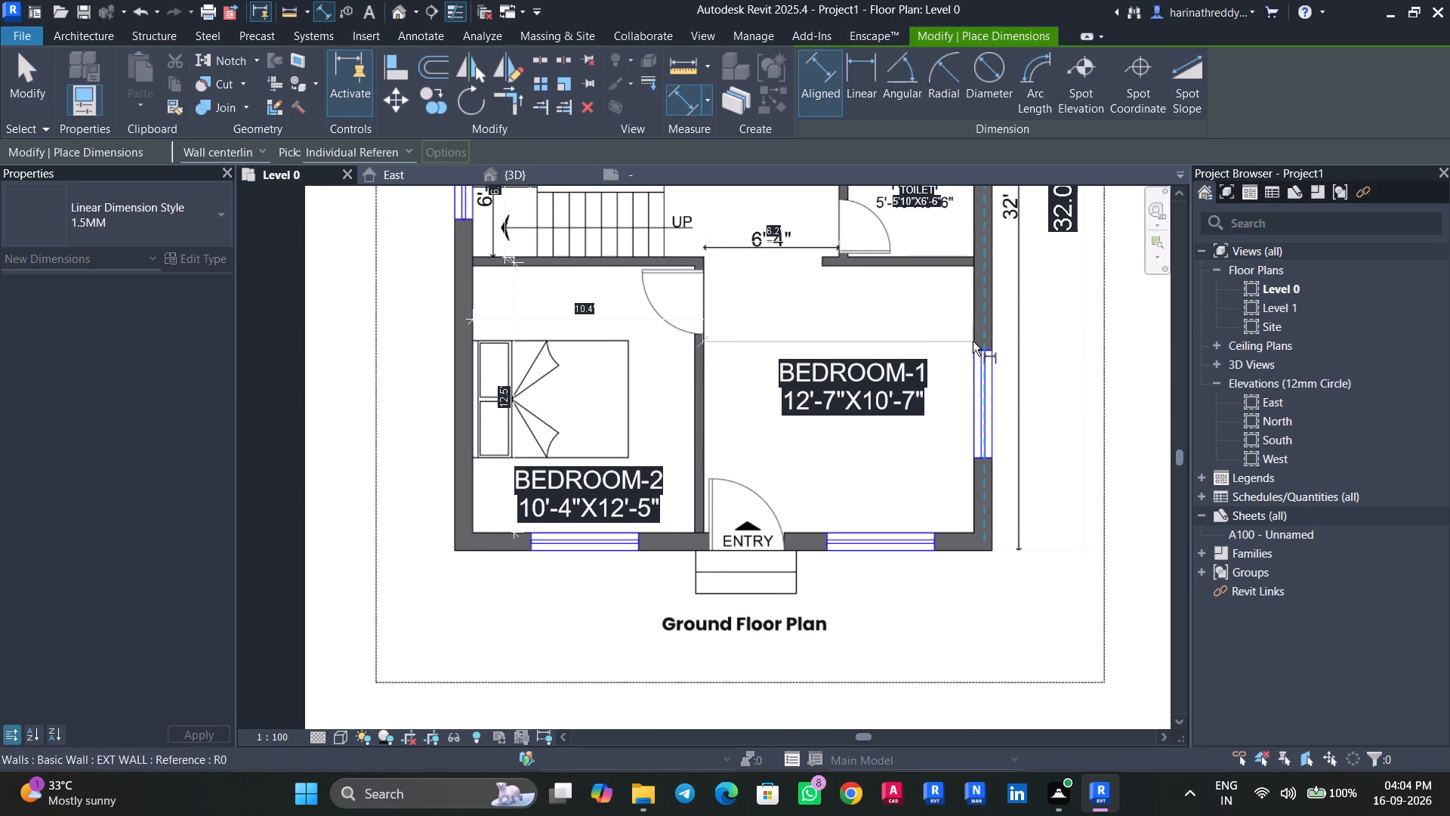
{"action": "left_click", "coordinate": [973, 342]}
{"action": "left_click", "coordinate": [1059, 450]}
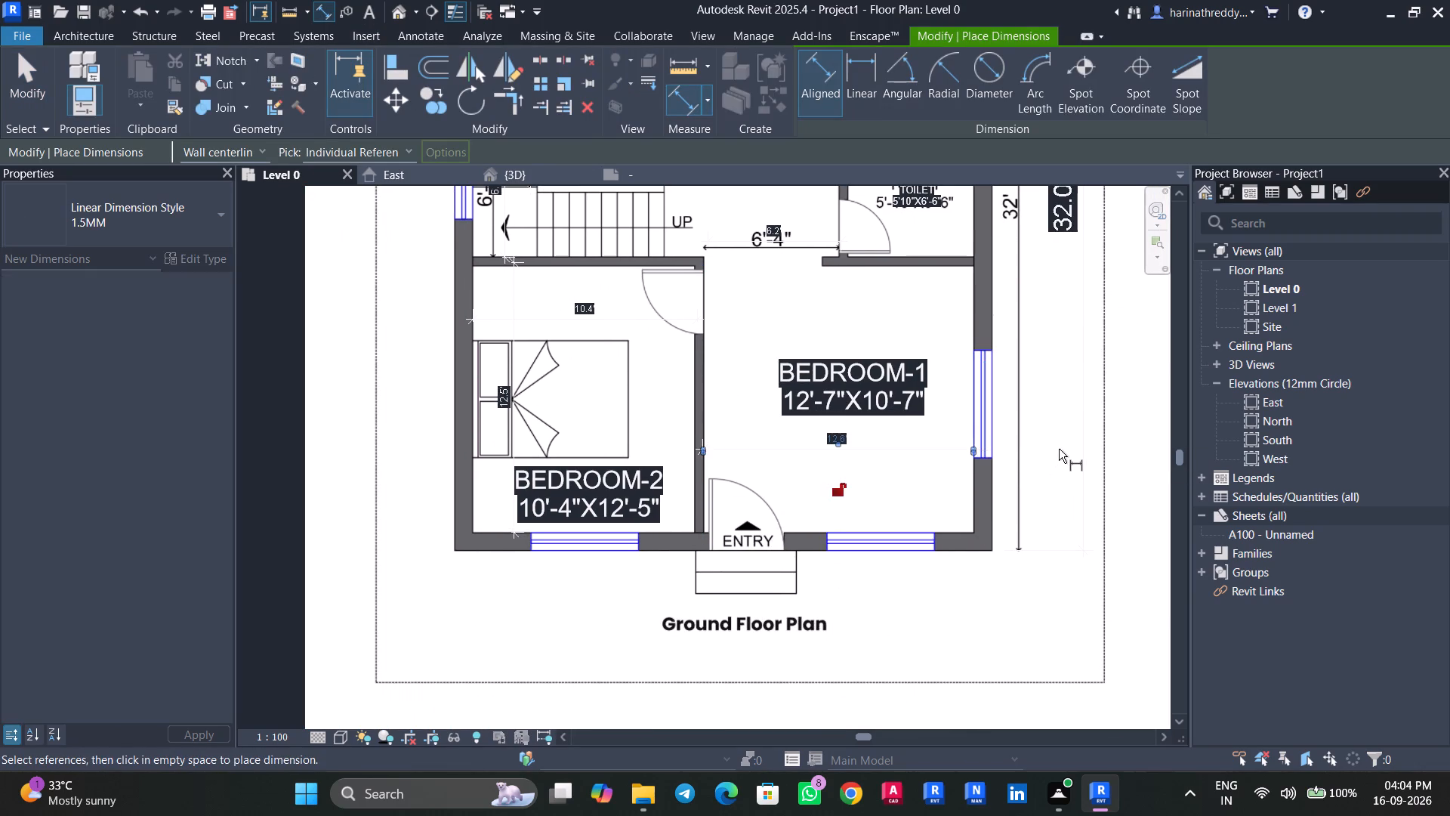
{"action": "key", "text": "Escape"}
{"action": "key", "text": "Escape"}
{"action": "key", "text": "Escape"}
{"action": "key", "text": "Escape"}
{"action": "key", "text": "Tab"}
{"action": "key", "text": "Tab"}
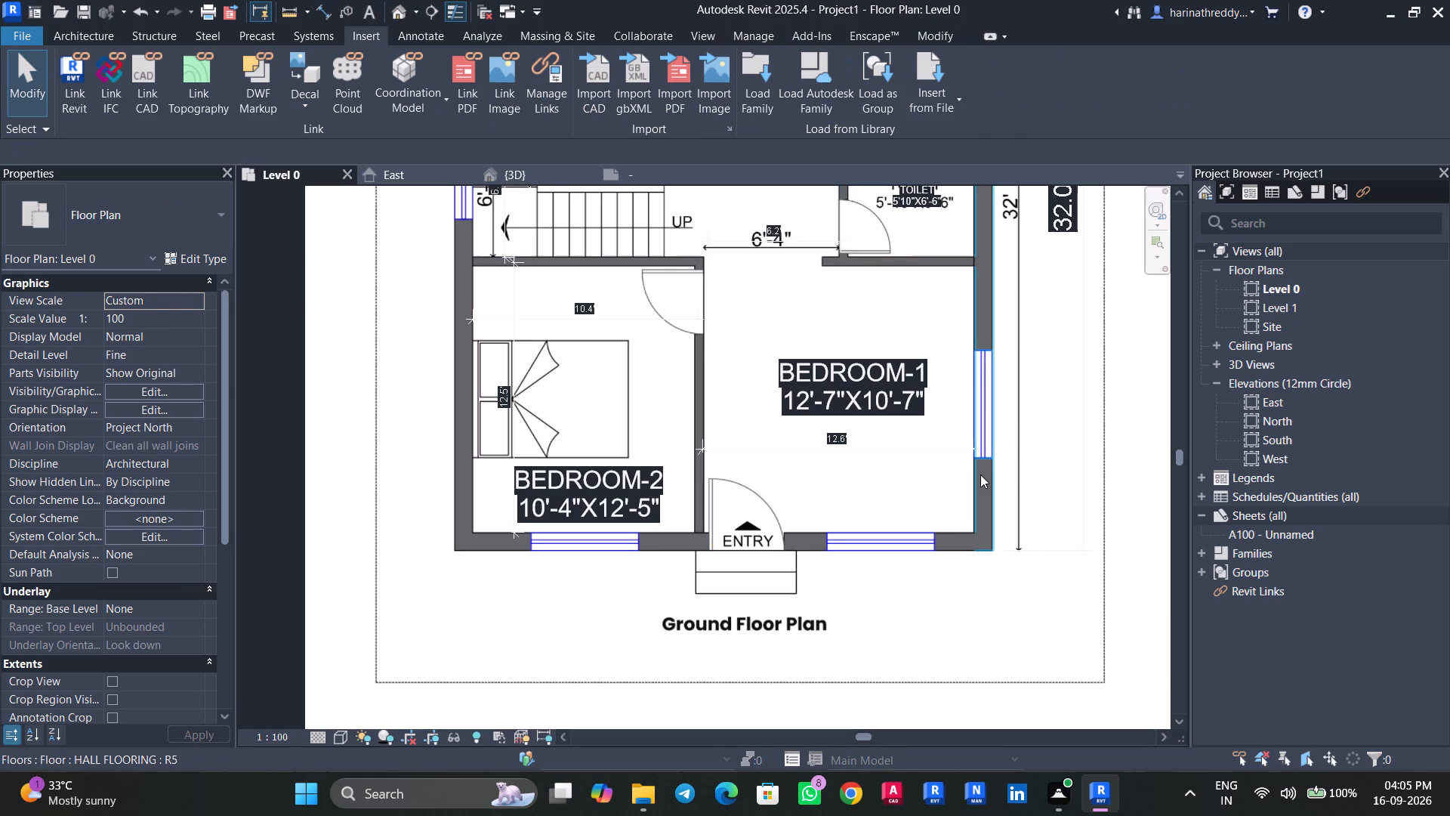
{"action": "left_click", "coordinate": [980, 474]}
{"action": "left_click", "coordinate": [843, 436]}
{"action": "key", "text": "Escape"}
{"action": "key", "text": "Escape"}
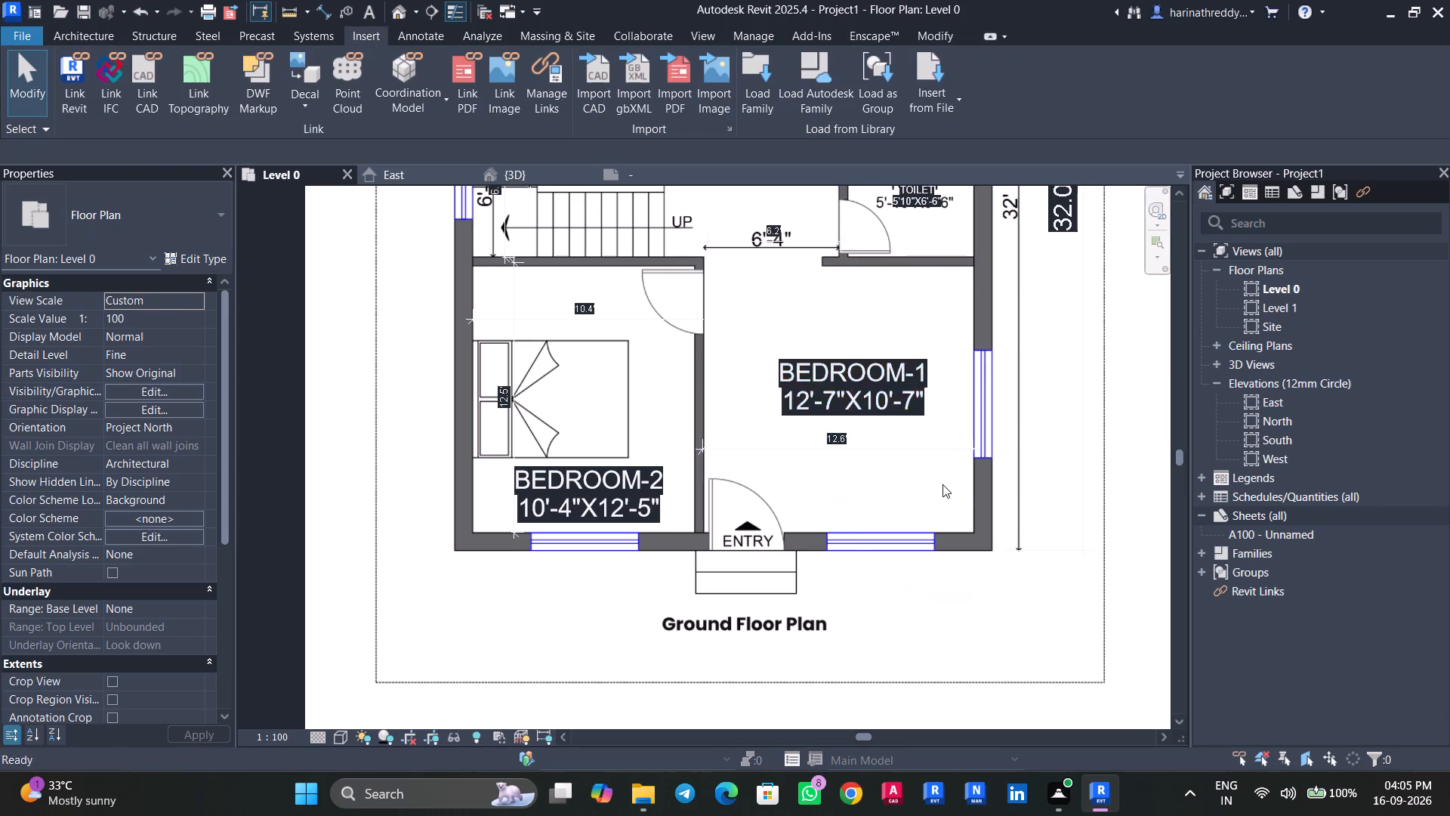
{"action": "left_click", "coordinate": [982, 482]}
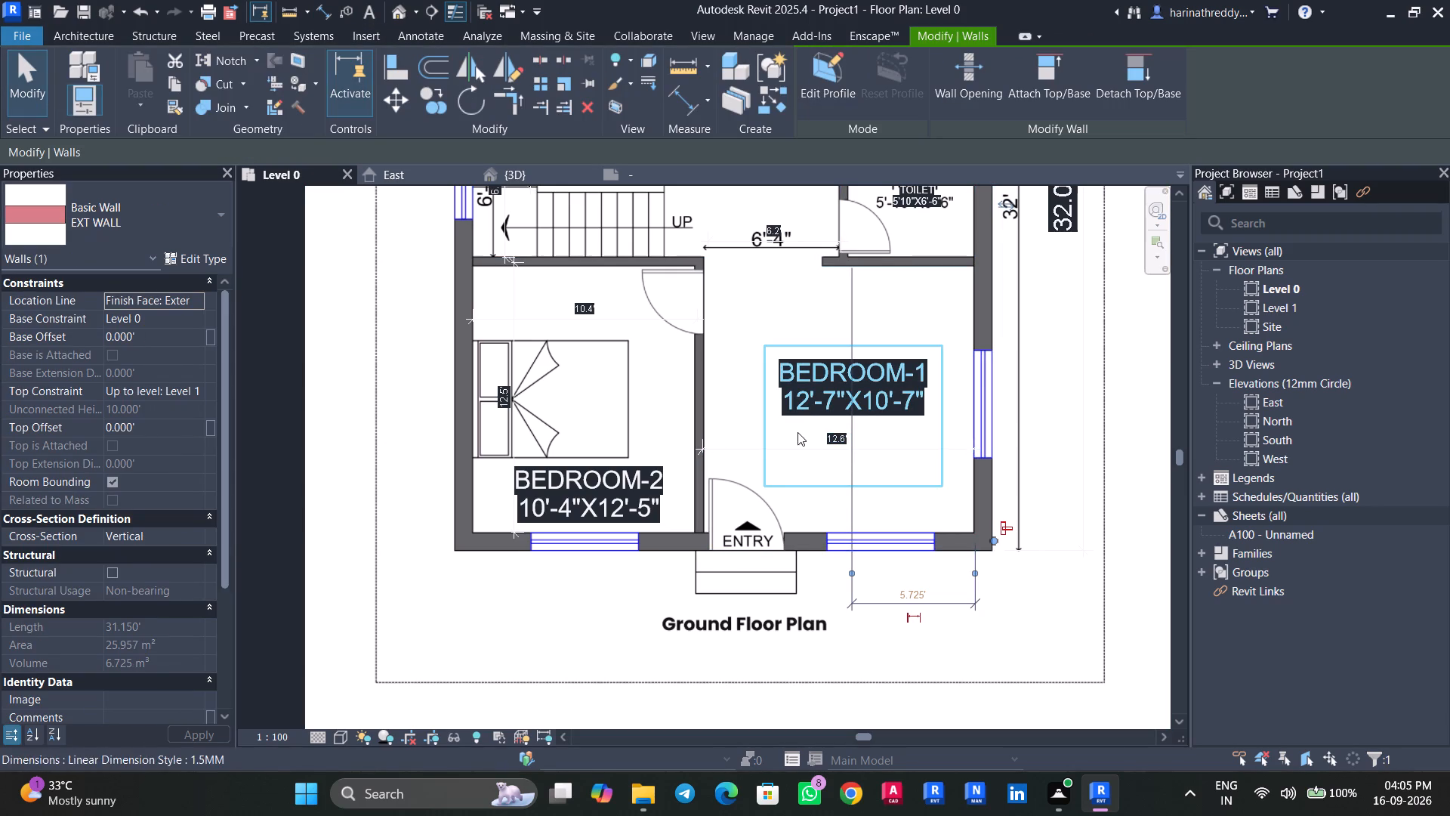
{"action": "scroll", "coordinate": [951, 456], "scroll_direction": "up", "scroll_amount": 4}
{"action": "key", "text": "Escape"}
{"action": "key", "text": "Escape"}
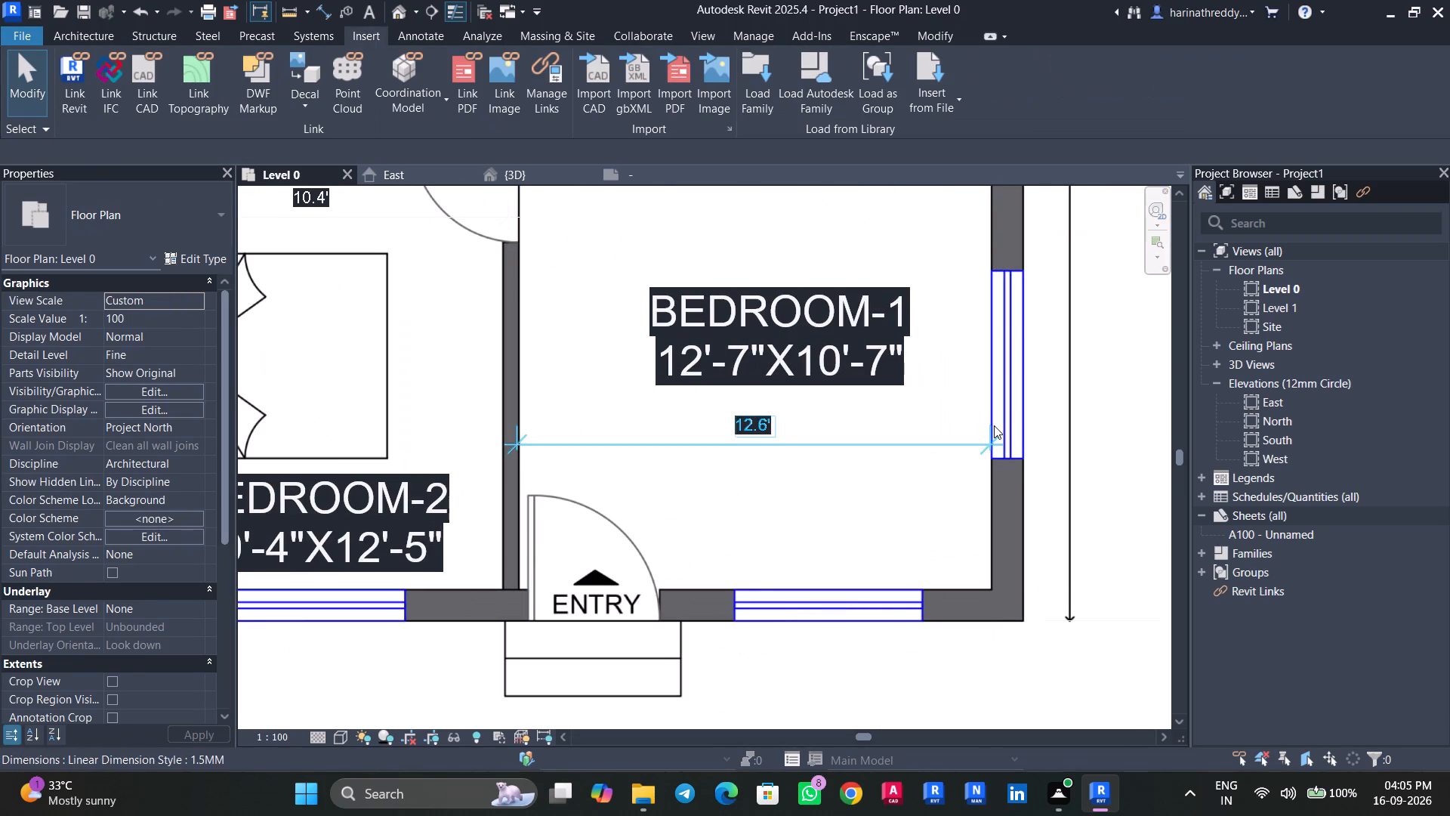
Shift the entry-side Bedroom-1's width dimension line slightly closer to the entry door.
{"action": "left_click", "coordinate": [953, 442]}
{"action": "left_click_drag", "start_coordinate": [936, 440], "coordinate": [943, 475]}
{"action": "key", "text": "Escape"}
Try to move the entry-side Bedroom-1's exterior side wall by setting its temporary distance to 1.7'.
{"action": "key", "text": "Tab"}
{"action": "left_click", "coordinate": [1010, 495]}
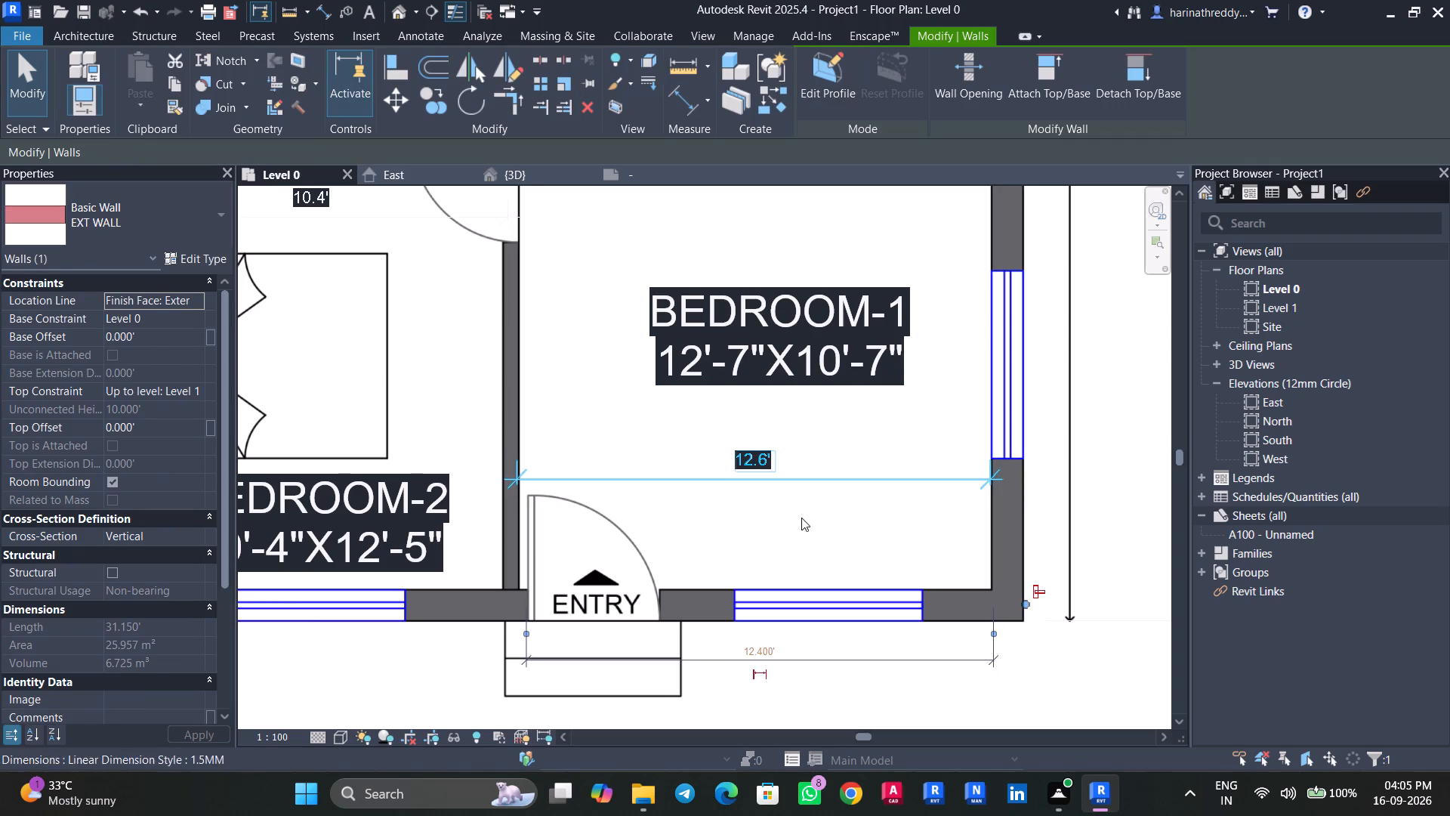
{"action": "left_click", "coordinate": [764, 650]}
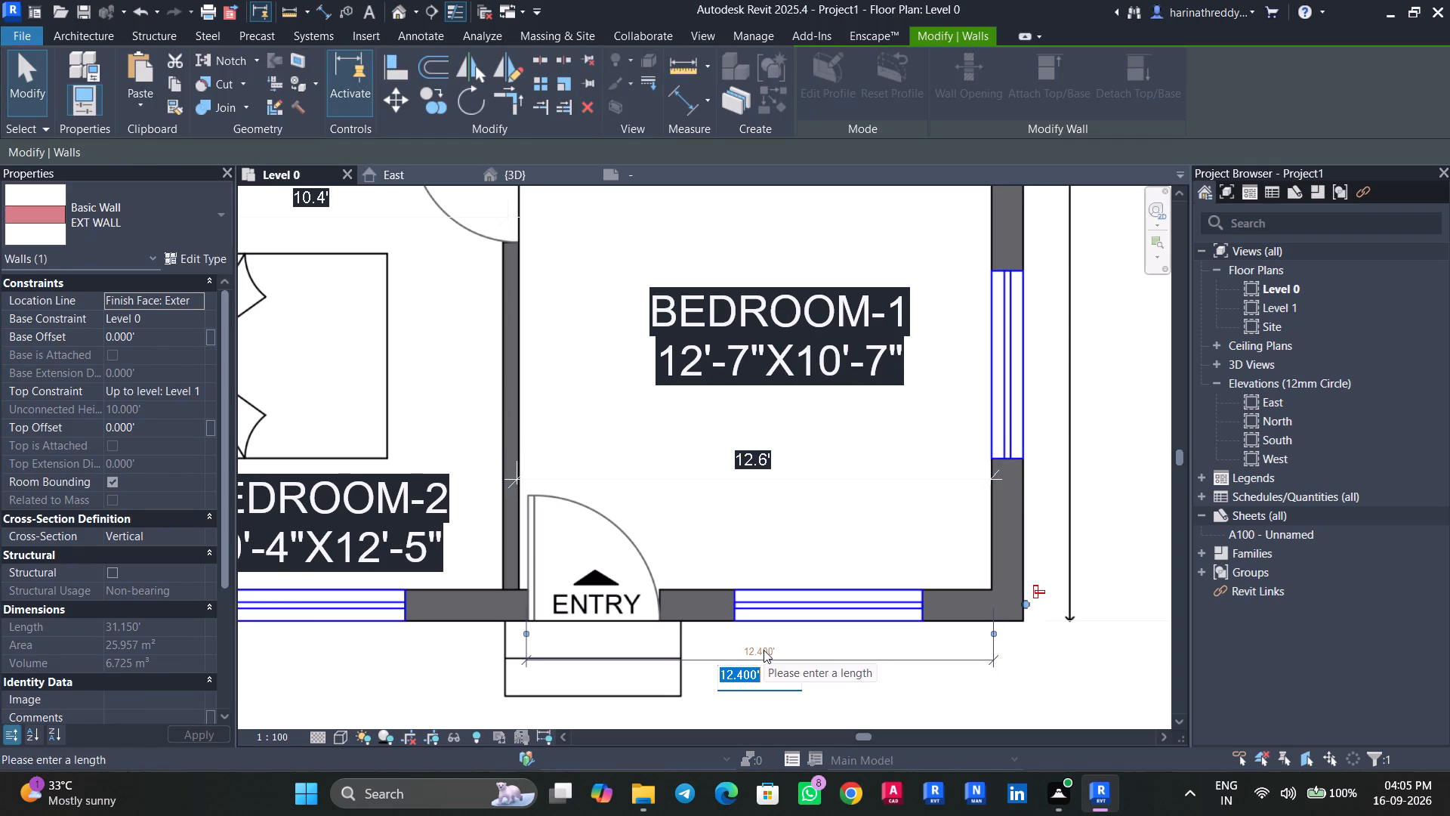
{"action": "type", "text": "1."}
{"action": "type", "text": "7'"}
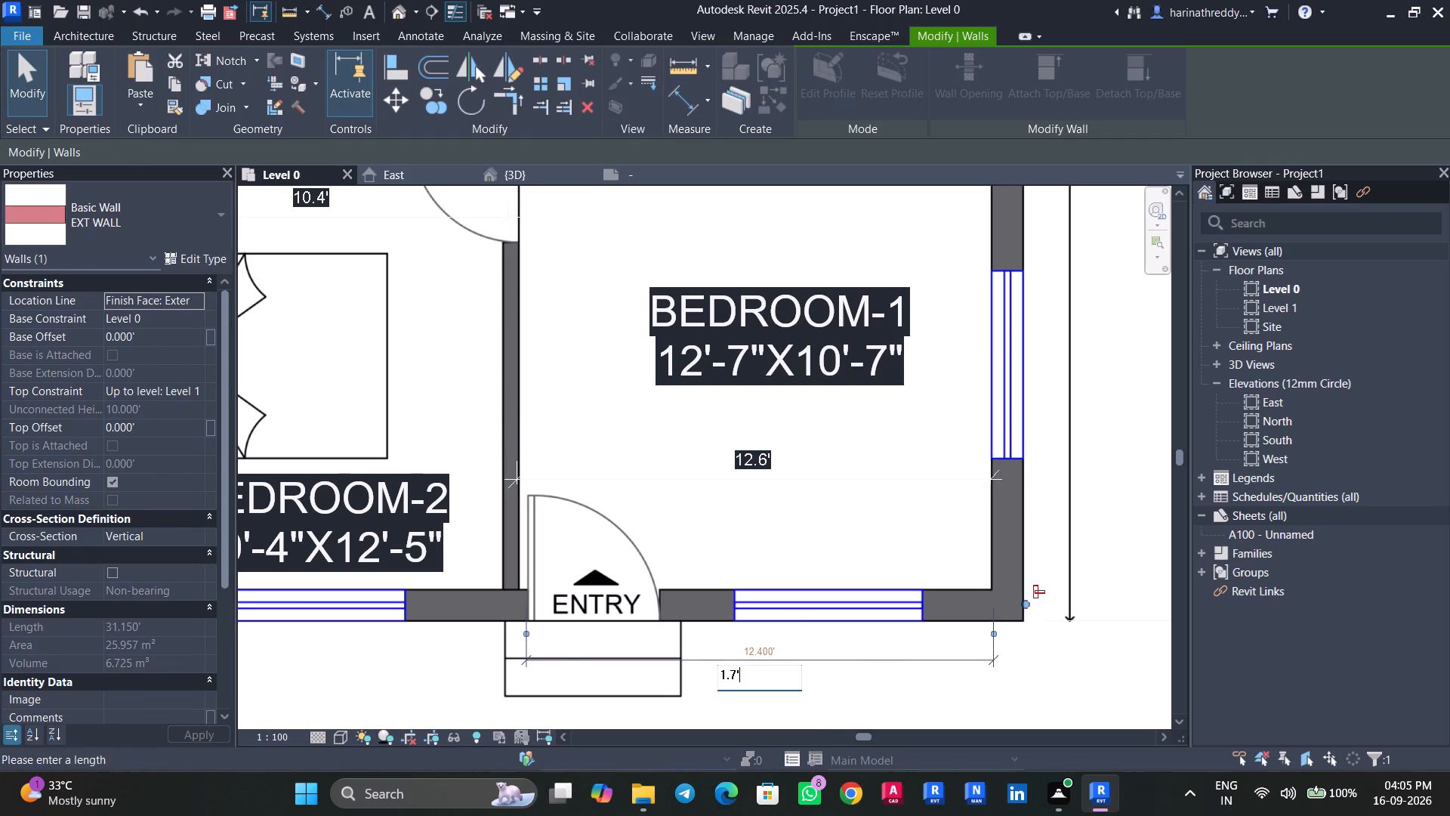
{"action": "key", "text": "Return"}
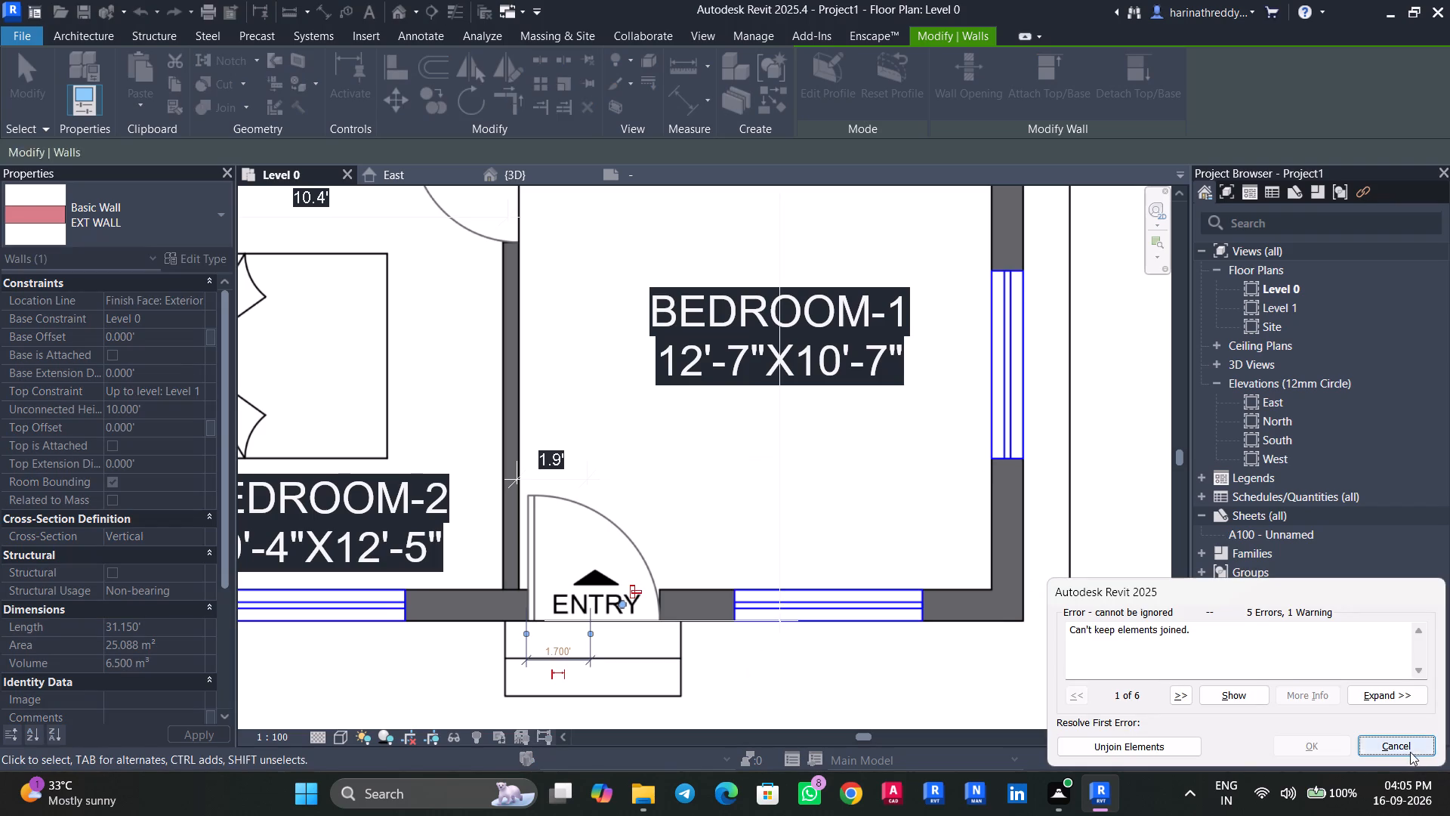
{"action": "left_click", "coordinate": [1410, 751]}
Delete the entry-side Bedroom-1's width dimension and the length and width dimensions in Bedroom-2.
{"action": "scroll", "coordinate": [879, 565], "scroll_direction": "down", "scroll_amount": 6}
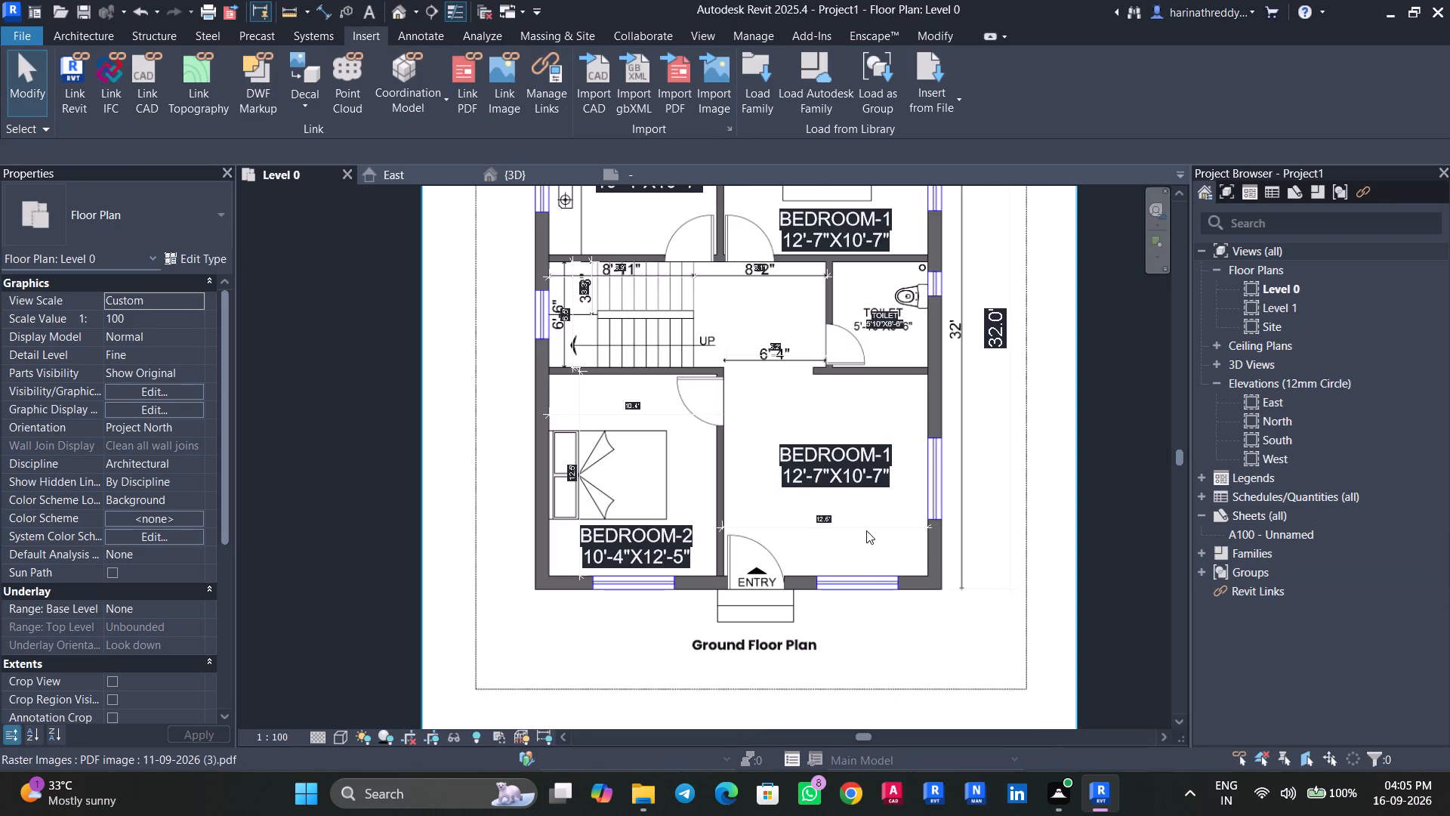
{"action": "key", "text": "grave"}
{"action": "key", "text": "grave"}
{"action": "scroll", "coordinate": [851, 527], "scroll_direction": "up", "scroll_amount": 2}
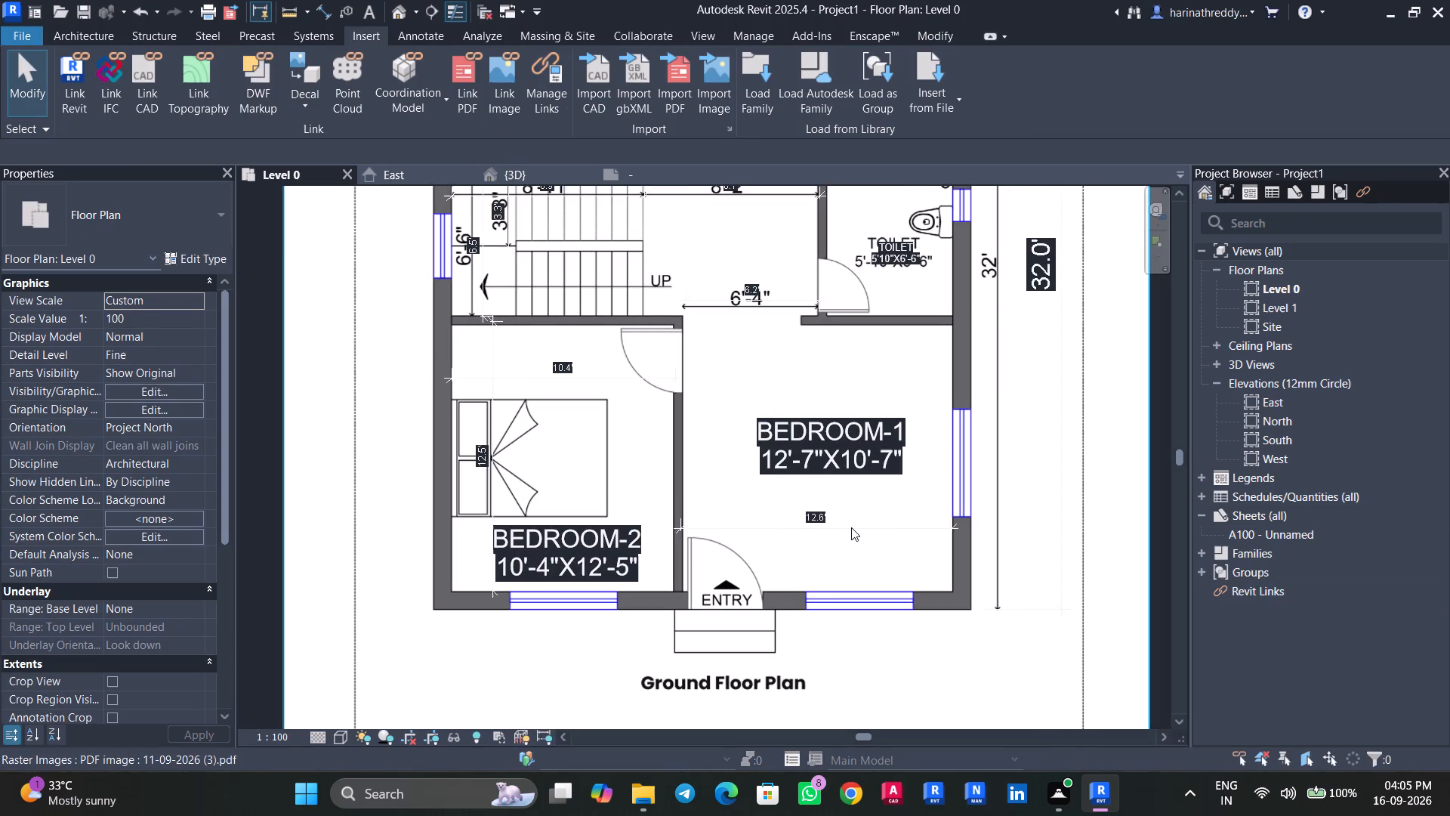
{"action": "key", "text": "Tab"}
{"action": "left_click", "coordinate": [849, 527]}
{"action": "key", "text": "Delete"}
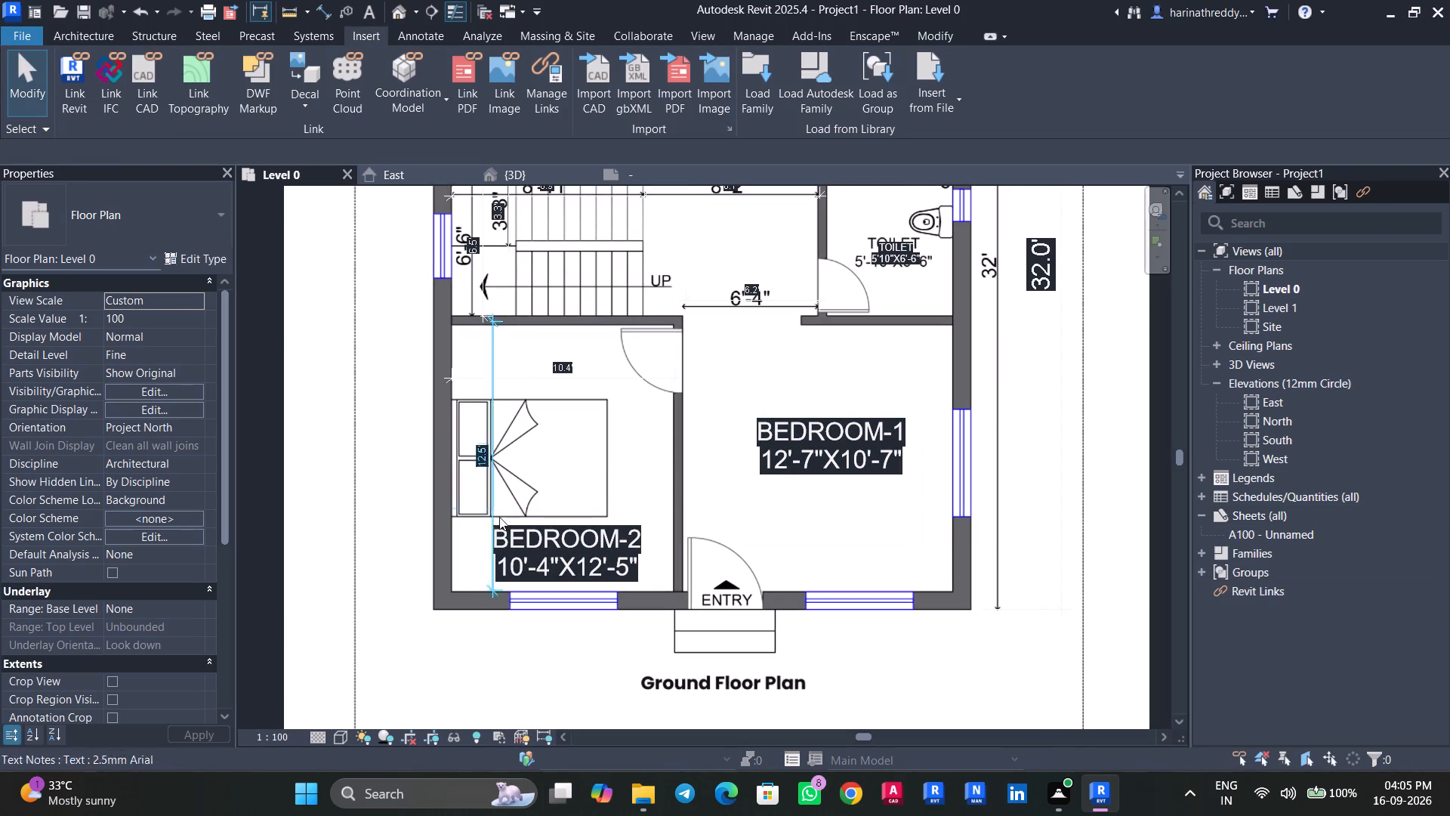
{"action": "left_click", "coordinate": [489, 459]}
{"action": "key", "text": "Delete"}
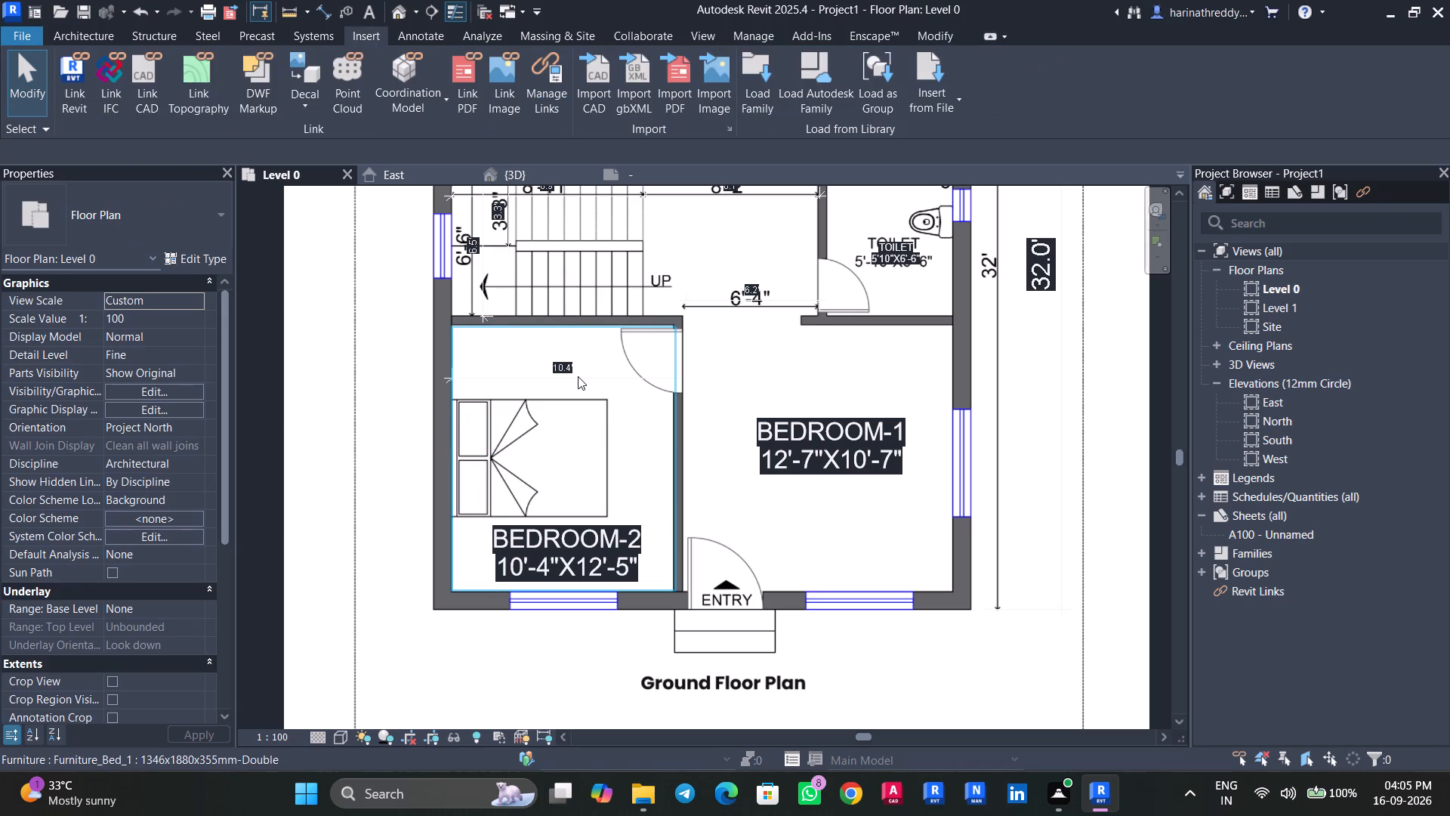
{"action": "left_click", "coordinate": [578, 376]}
{"action": "key", "text": "Delete"}
{"action": "scroll", "coordinate": [862, 474], "scroll_direction": "down", "scroll_amount": 5}
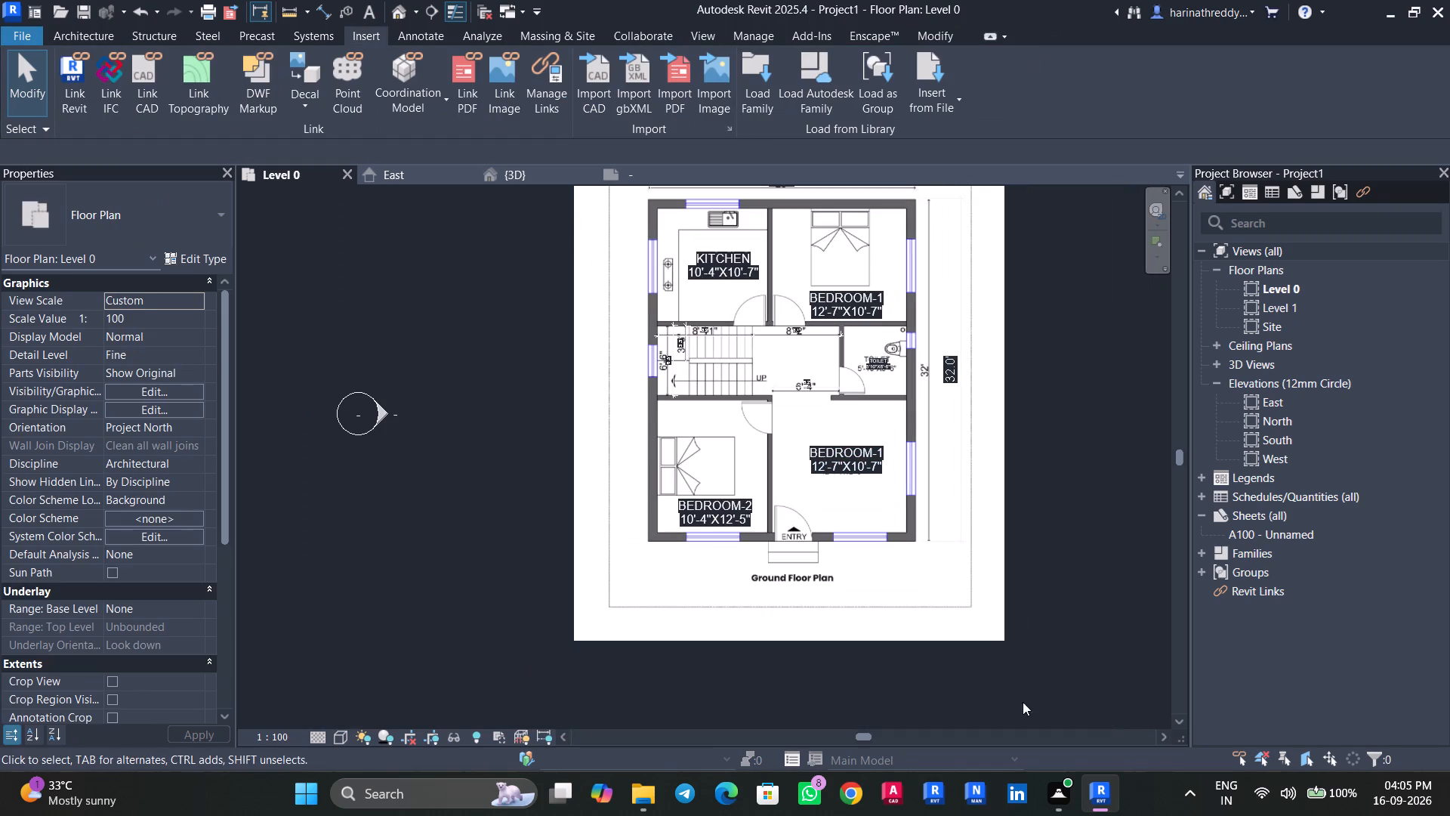
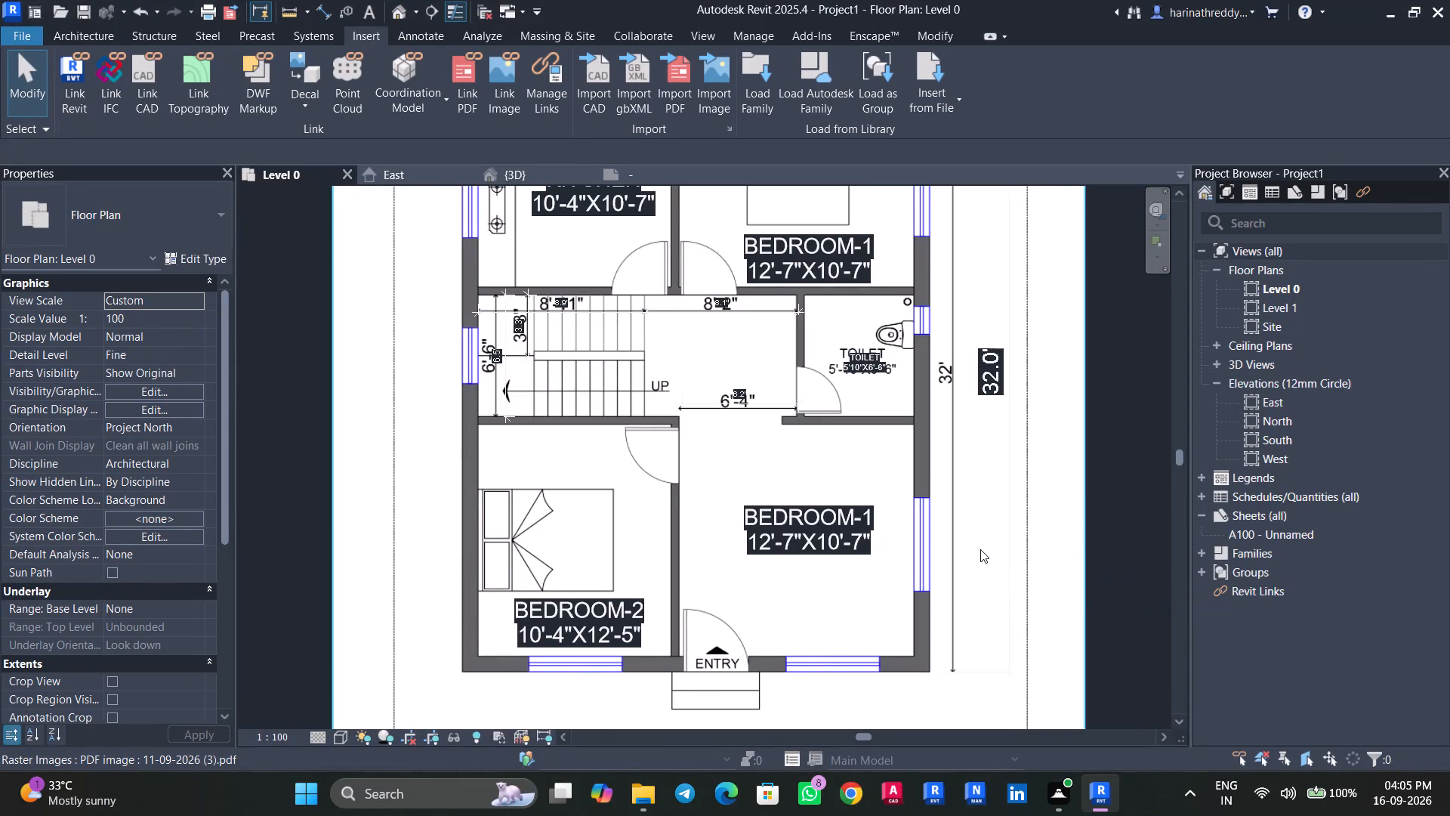
Create a new sheet using the FINAL TITLE BLOCK title block.
{"action": "scroll", "coordinate": [980, 549], "scroll_direction": "up", "scroll_amount": 3}
{"action": "scroll", "coordinate": [980, 549], "scroll_direction": "down", "scroll_amount": 6}
{"action": "middle_click_drag", "start_coordinate": [1070, 478], "coordinate": [1031, 486]}
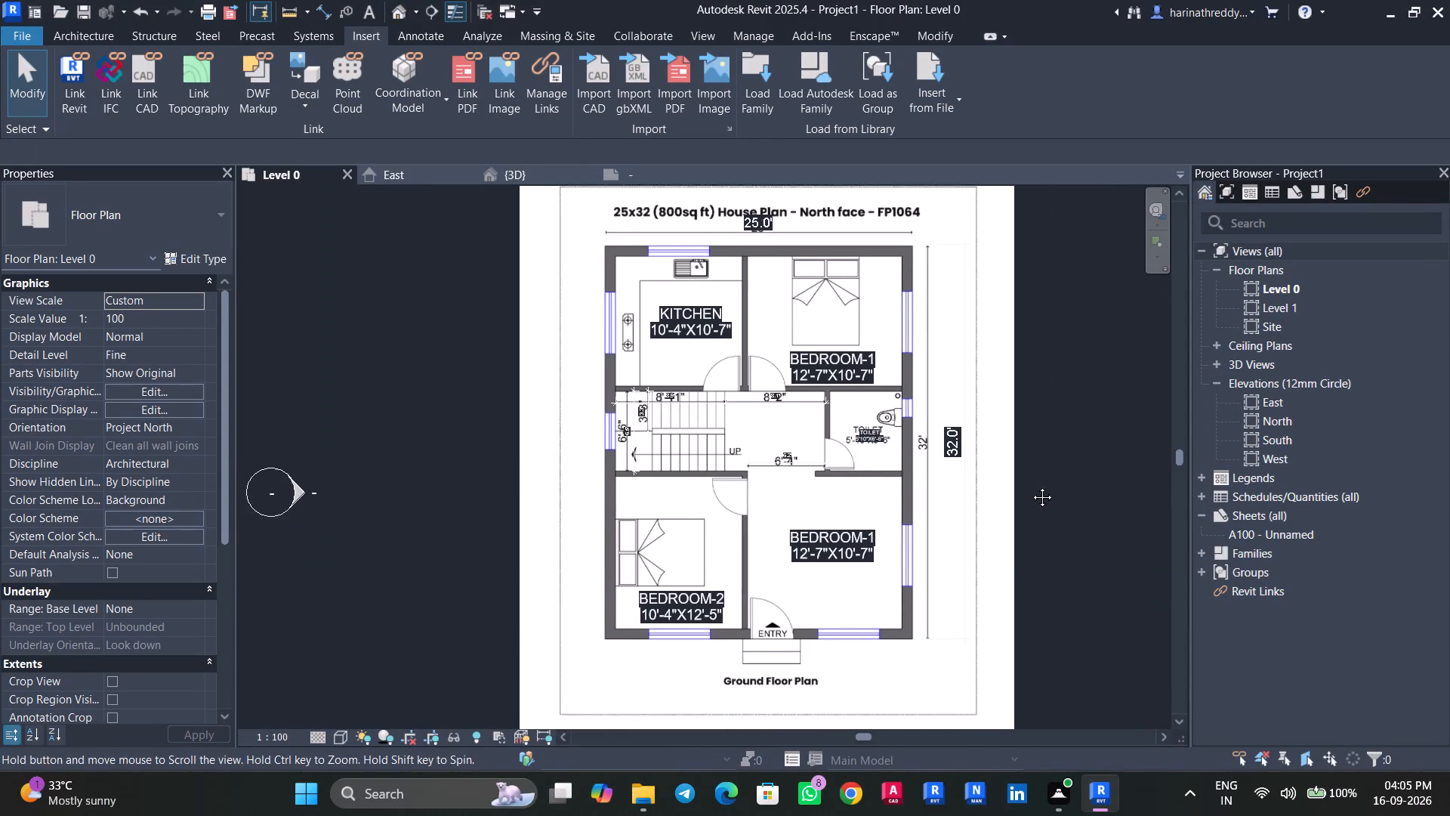
{"action": "middle_click_drag", "start_coordinate": [1031, 486], "coordinate": [1017, 488]}
{"action": "left_click", "coordinate": [1239, 521]}
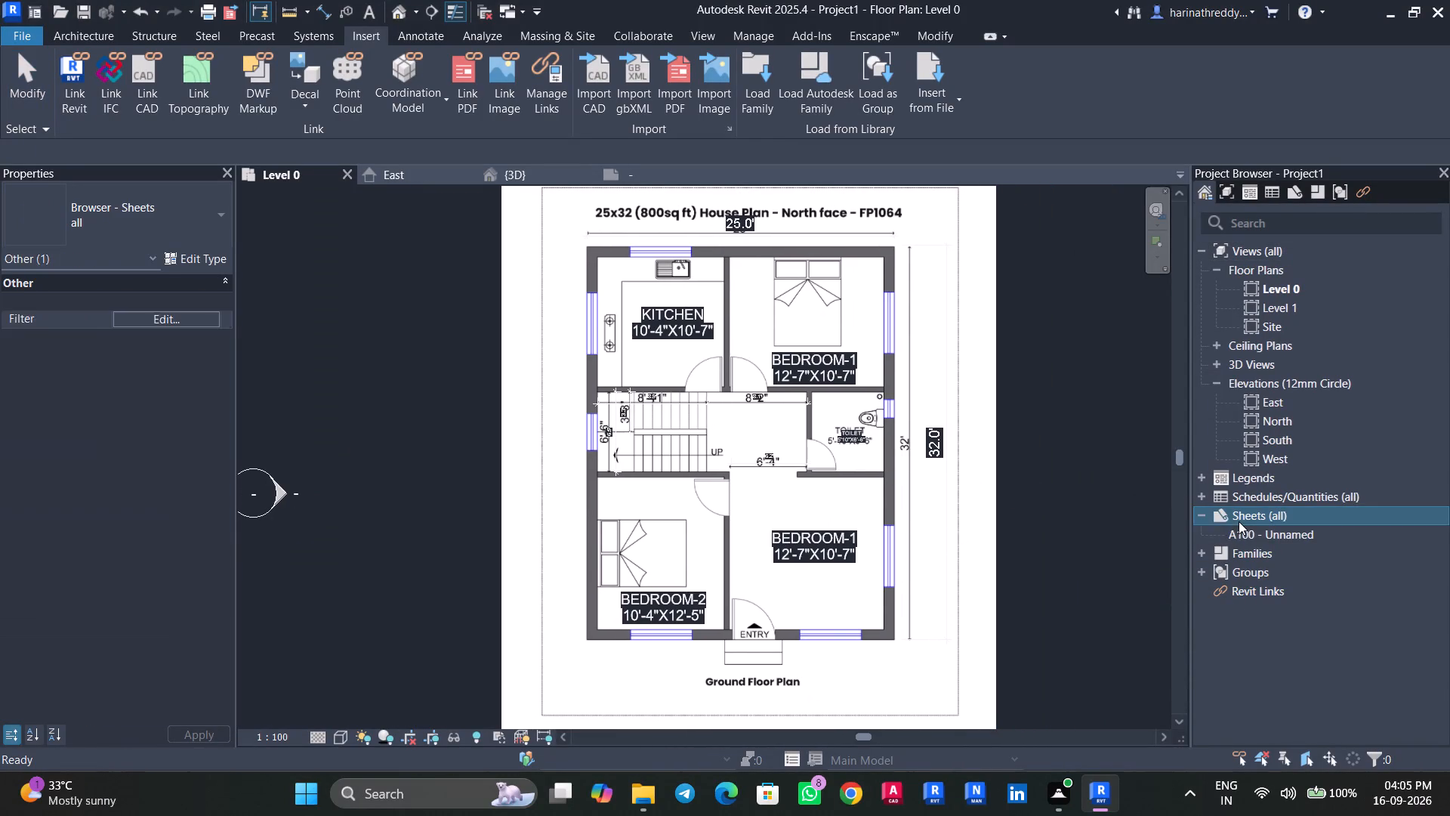
{"action": "right_click", "coordinate": [1239, 521]}
{"action": "left_click", "coordinate": [1240, 526]}
{"action": "left_click", "coordinate": [739, 604]}
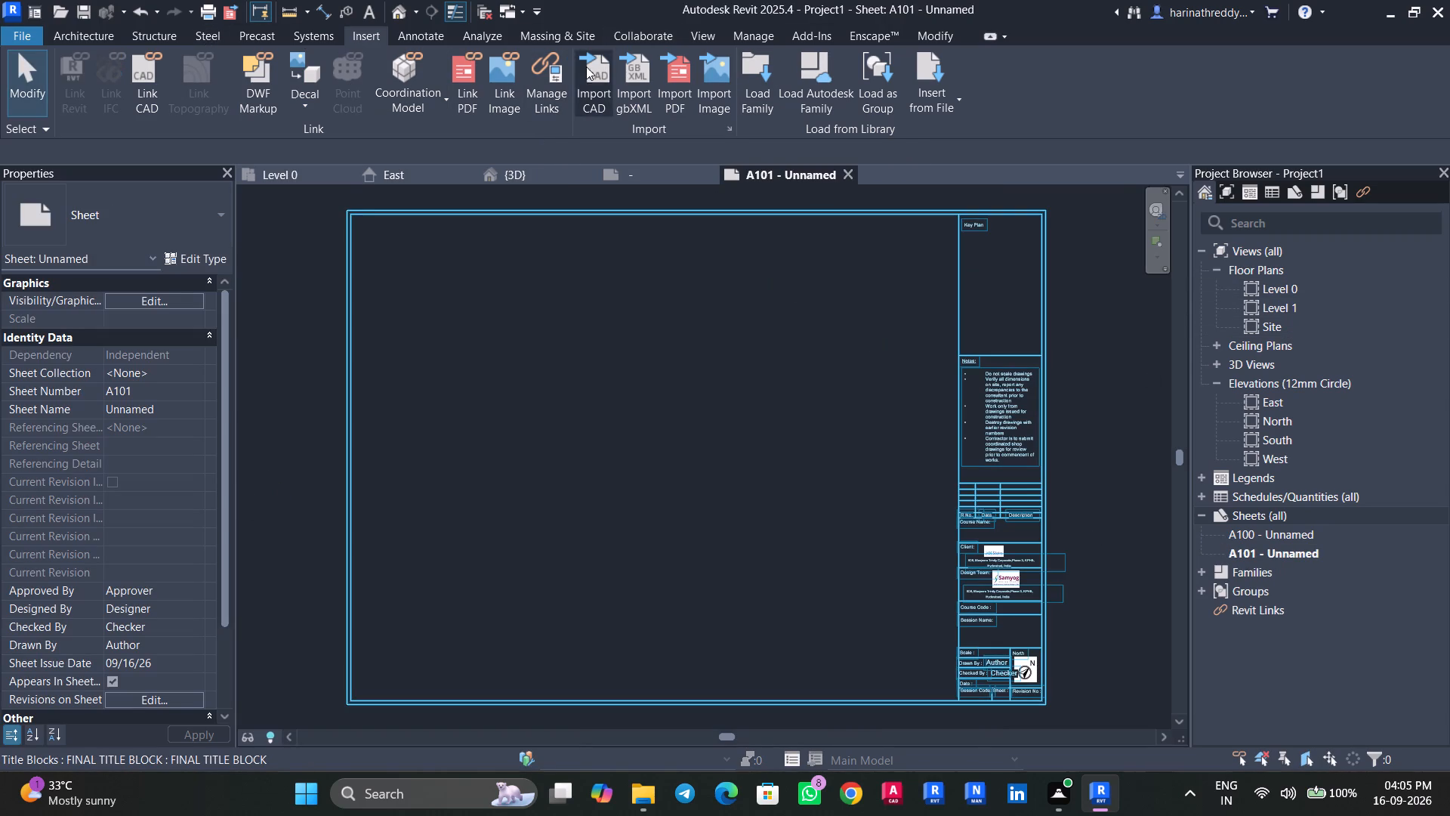
Remove the linked PDF 11-09-2026 (3).pdf and all its instances from the project.
{"action": "left_click", "coordinate": [550, 106]}
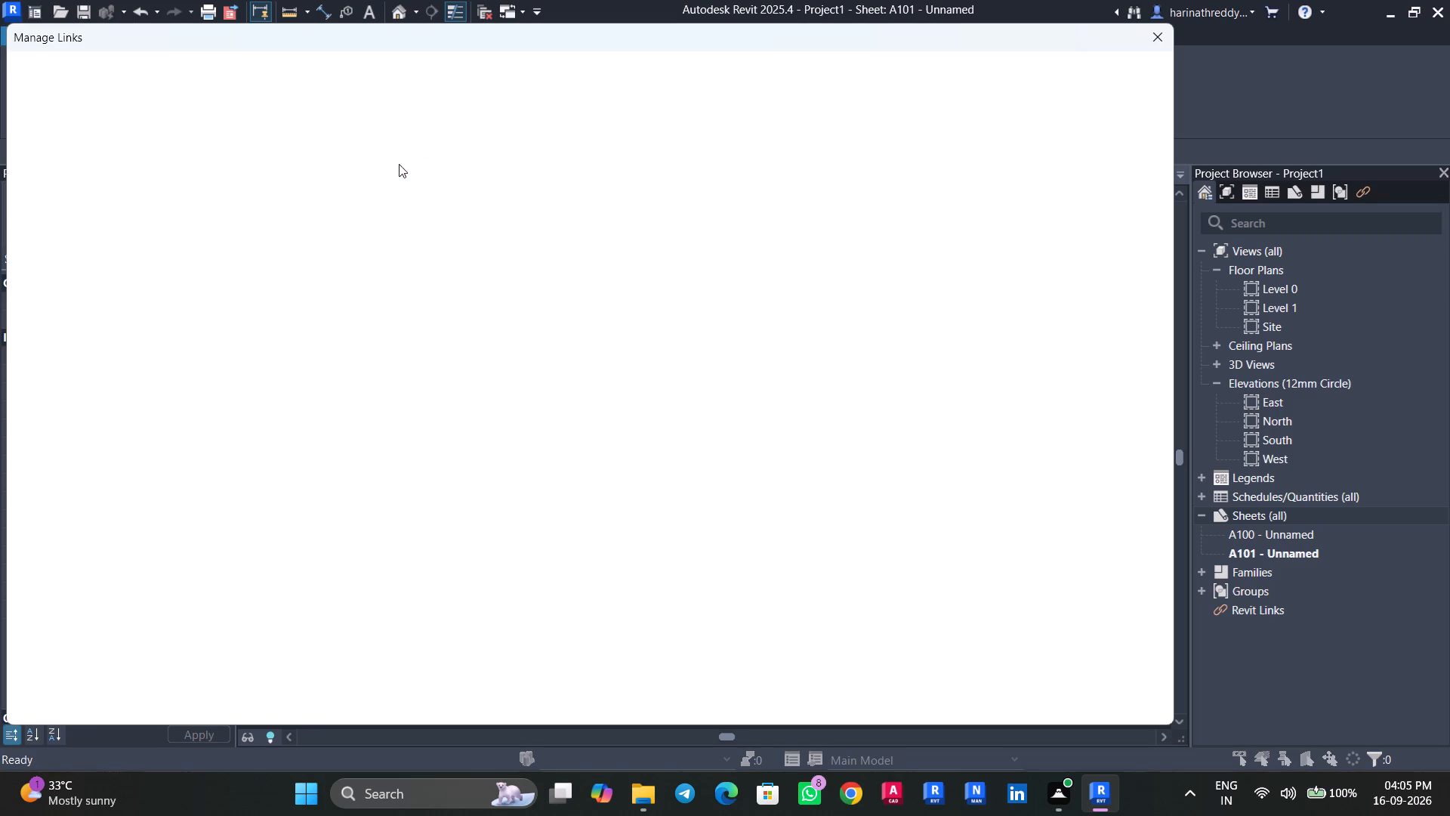
{"action": "left_click", "coordinate": [140, 189]}
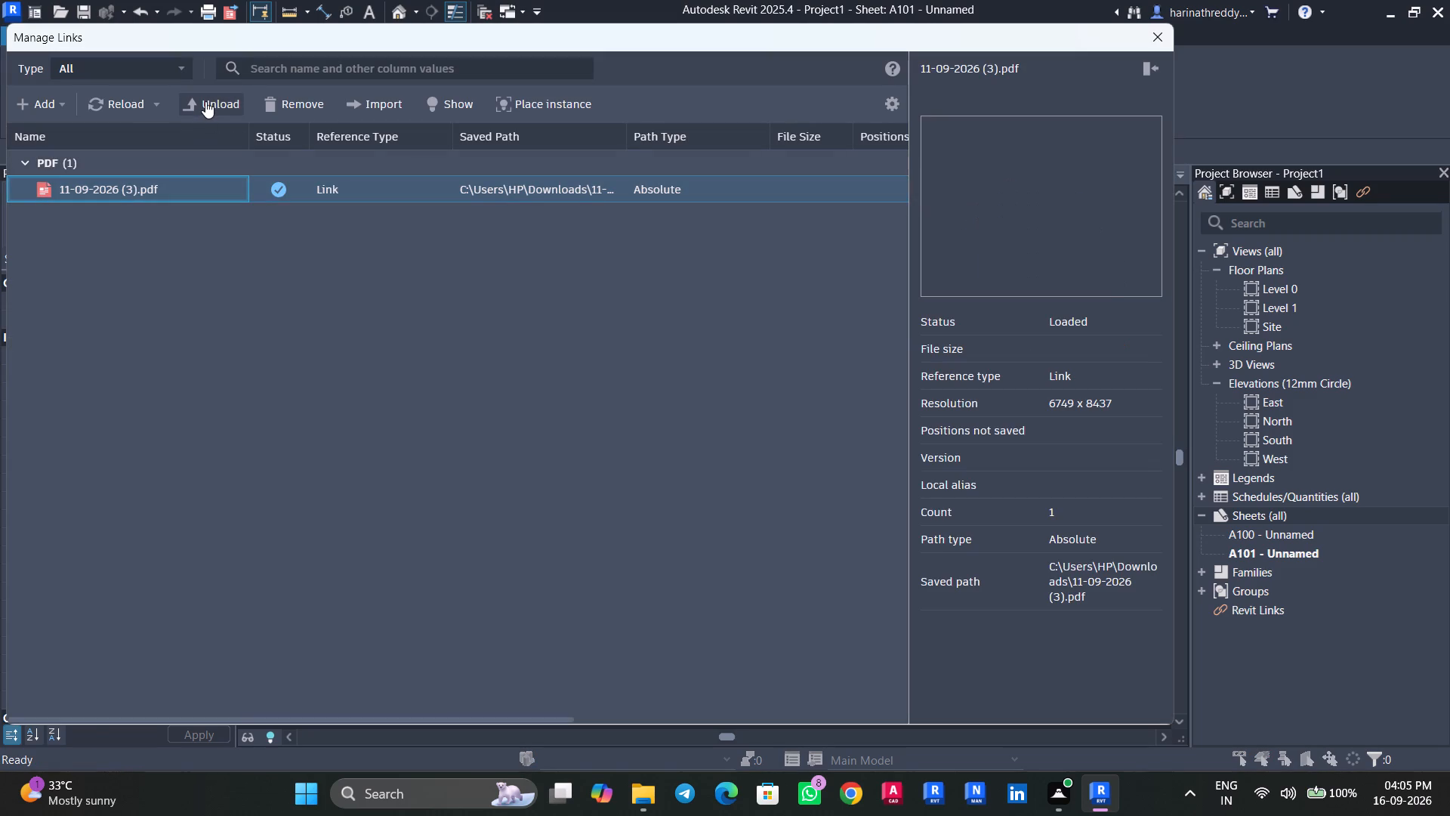
{"action": "left_click", "coordinate": [285, 103]}
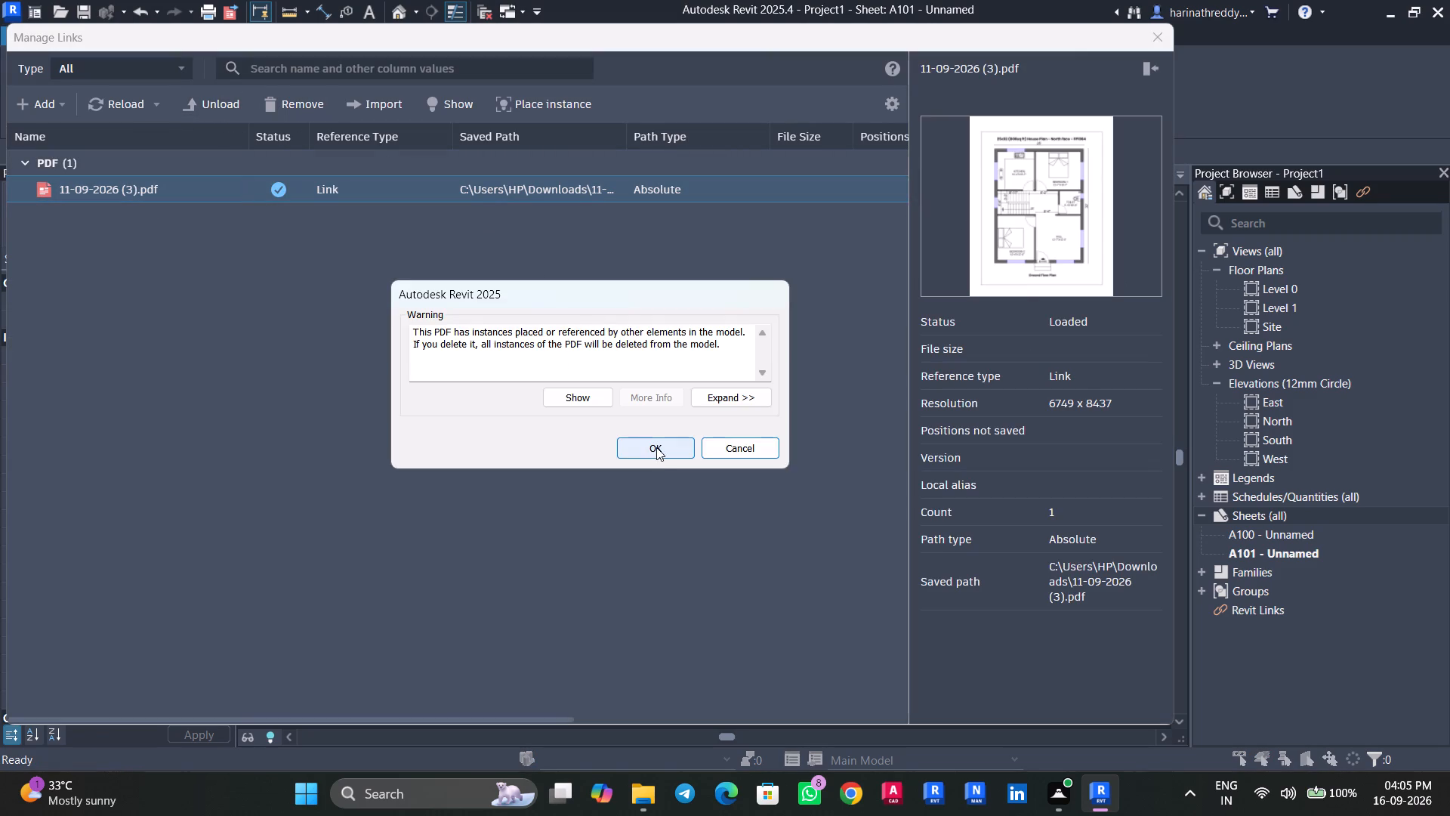
{"action": "left_click", "coordinate": [656, 447]}
{"action": "left_click", "coordinate": [1153, 36]}
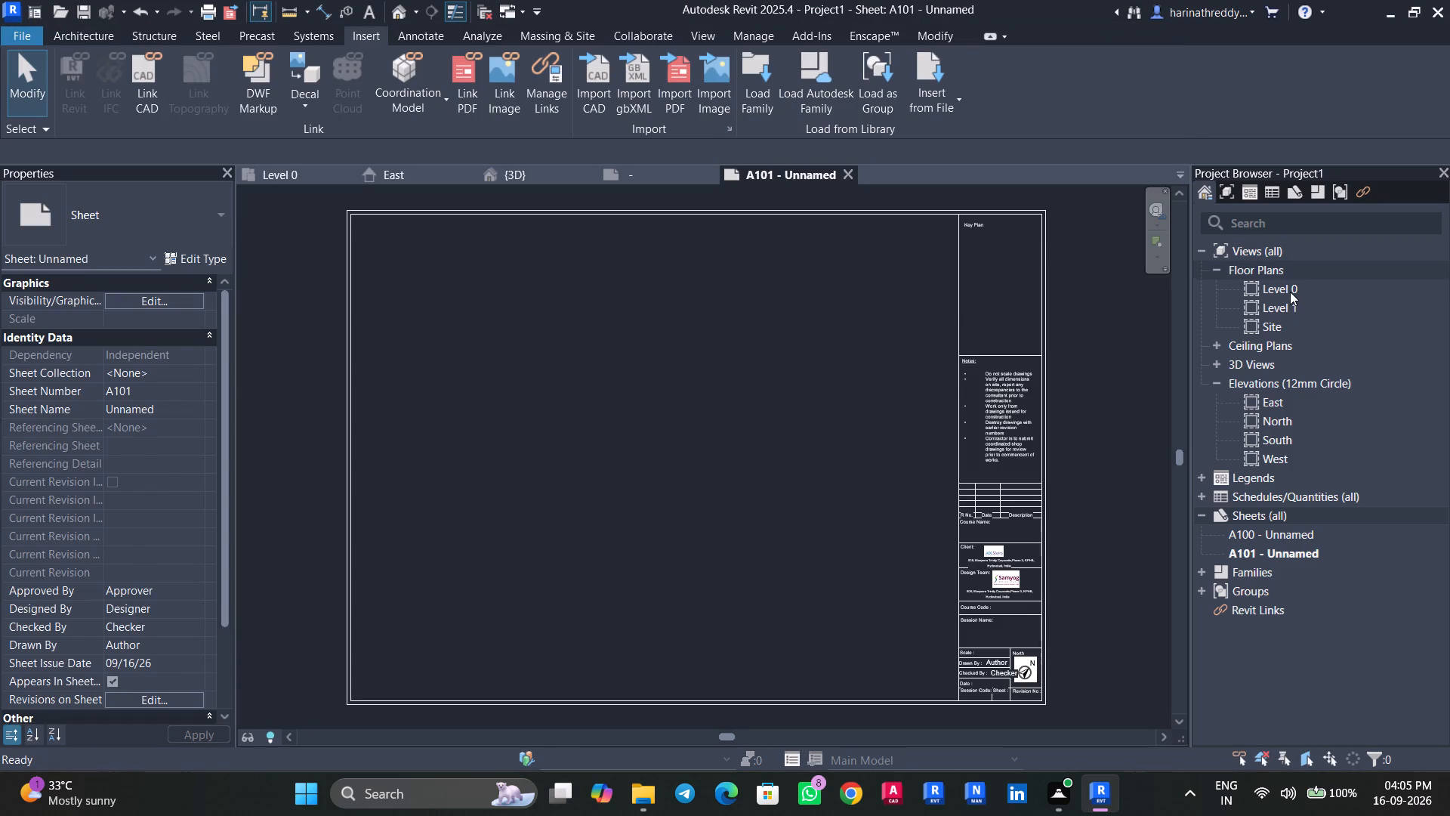
In the Level 0 plan, move the overall 32.0' dimension line closer to the building, inside the site boundary.
{"action": "double_click", "coordinate": [1290, 292]}
{"action": "scroll", "coordinate": [615, 530], "scroll_direction": "down", "scroll_amount": 1}
{"action": "scroll", "coordinate": [616, 531], "scroll_direction": "up", "scroll_amount": 2}
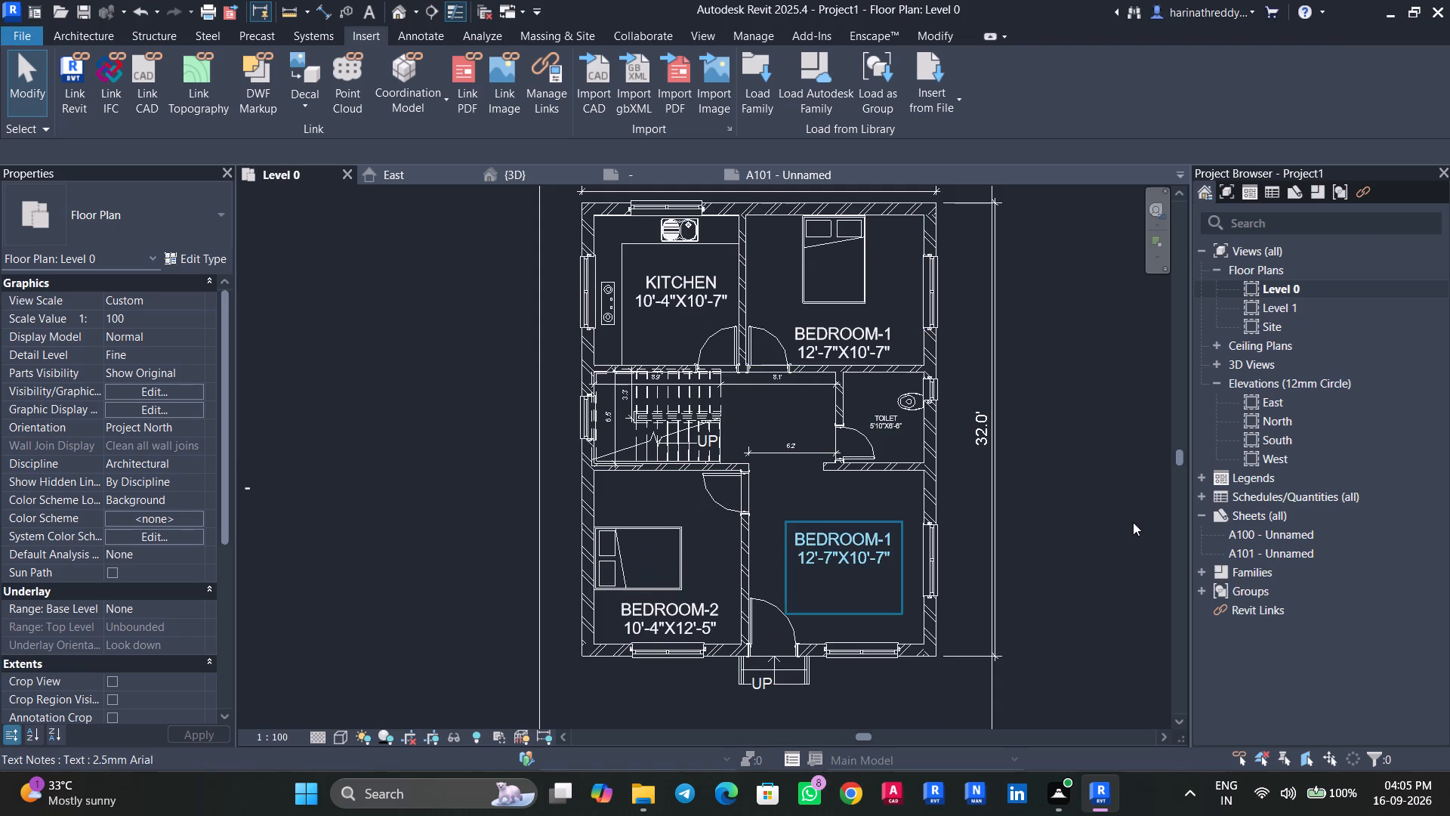
{"action": "scroll", "coordinate": [1128, 524], "scroll_direction": "down", "scroll_amount": 2}
{"action": "middle_click_drag", "start_coordinate": [1100, 530], "coordinate": [1062, 488]}
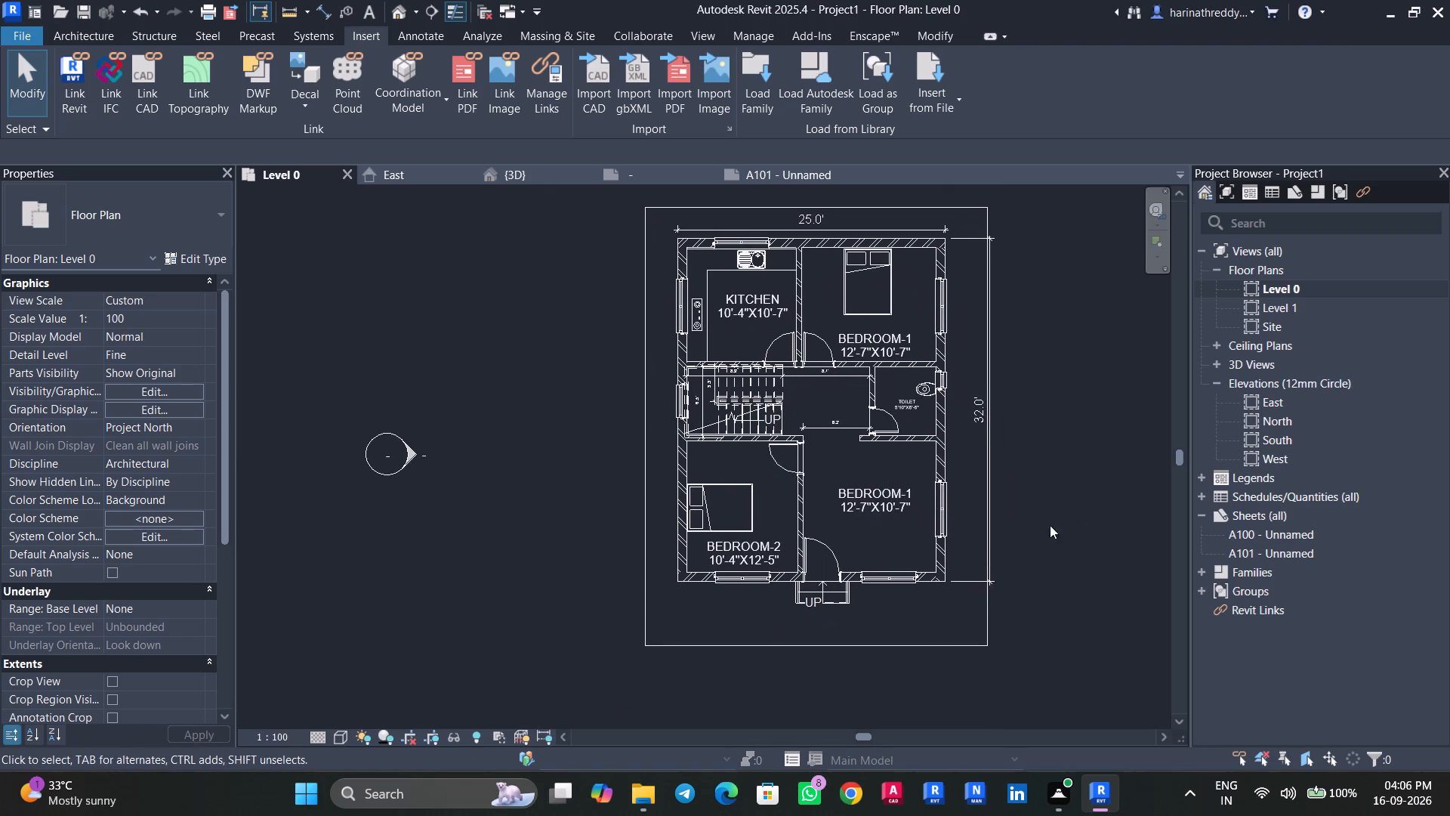
{"action": "left_click", "coordinate": [989, 553]}
{"action": "scroll", "coordinate": [989, 554], "scroll_direction": "up", "scroll_amount": 3}
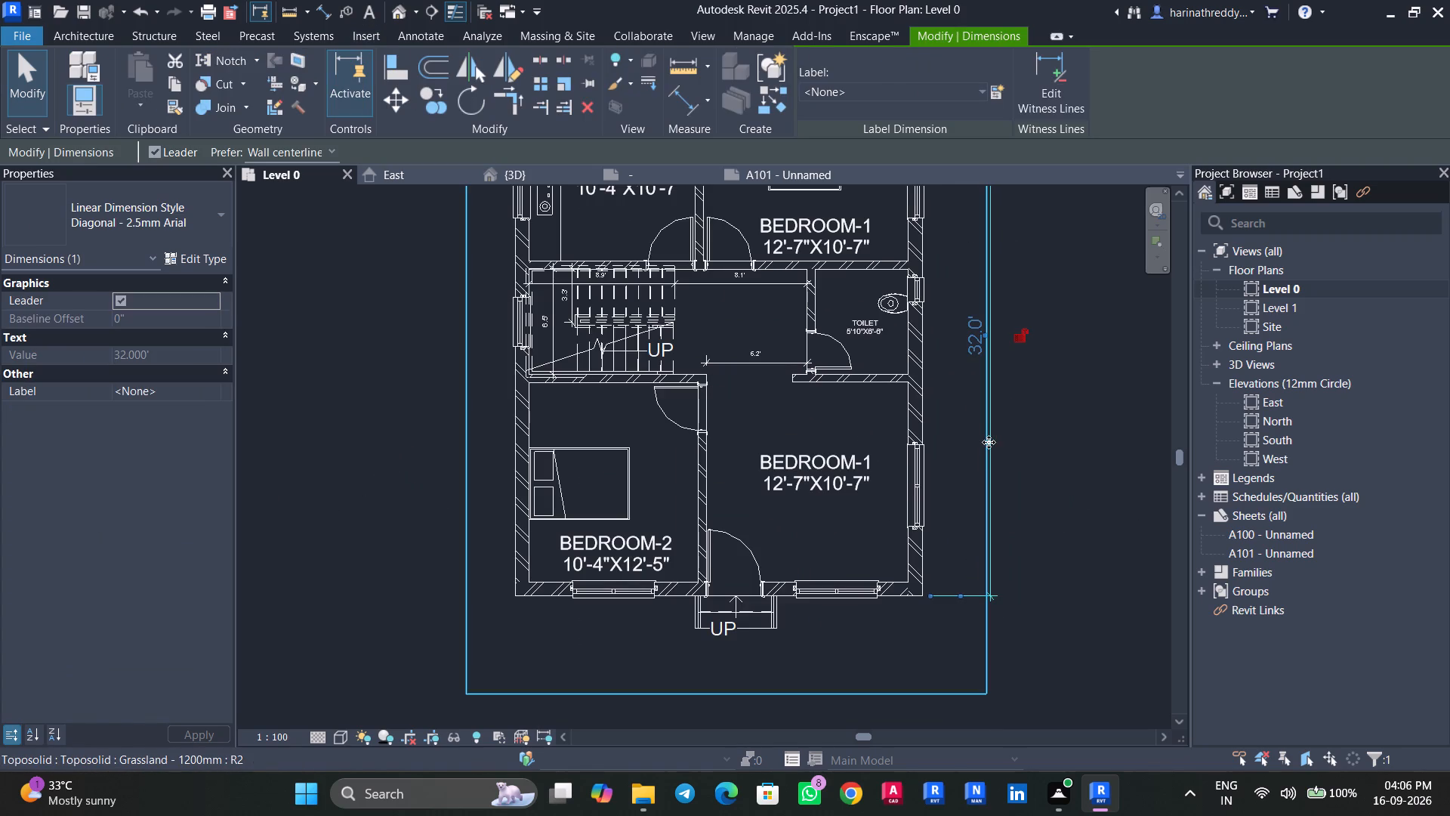
{"action": "left_click_drag", "start_coordinate": [989, 442], "coordinate": [955, 444]}
{"action": "scroll", "coordinate": [1038, 475], "scroll_direction": "down", "scroll_amount": 5}
{"action": "left_click", "coordinate": [1044, 466]}
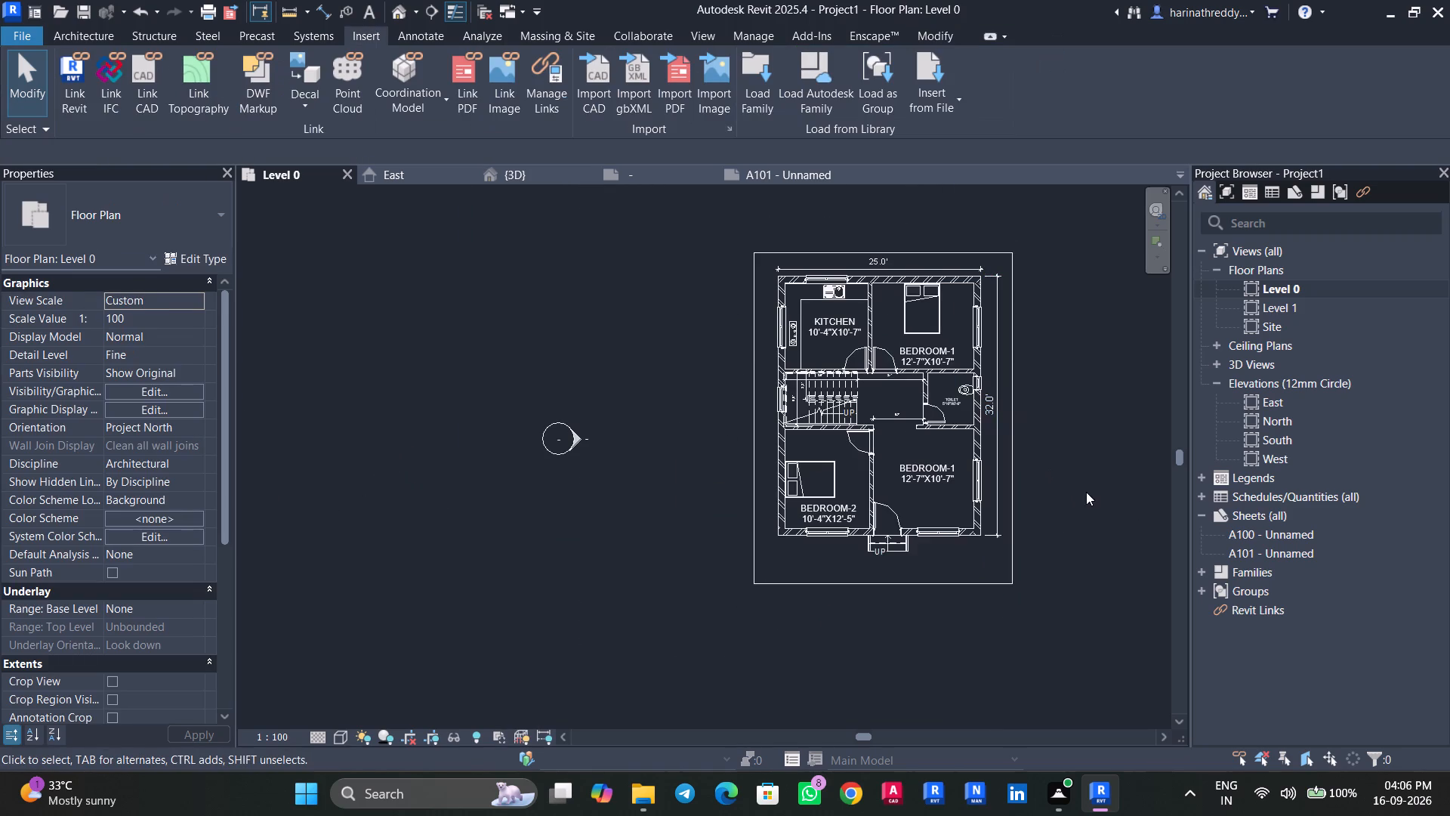
In the East elevation, rename Level 0 as GL and Level 1 as FFL.
{"action": "middle_click_drag", "start_coordinate": [1084, 492], "coordinate": [1003, 478]}
{"action": "double_click", "coordinate": [1257, 403]}
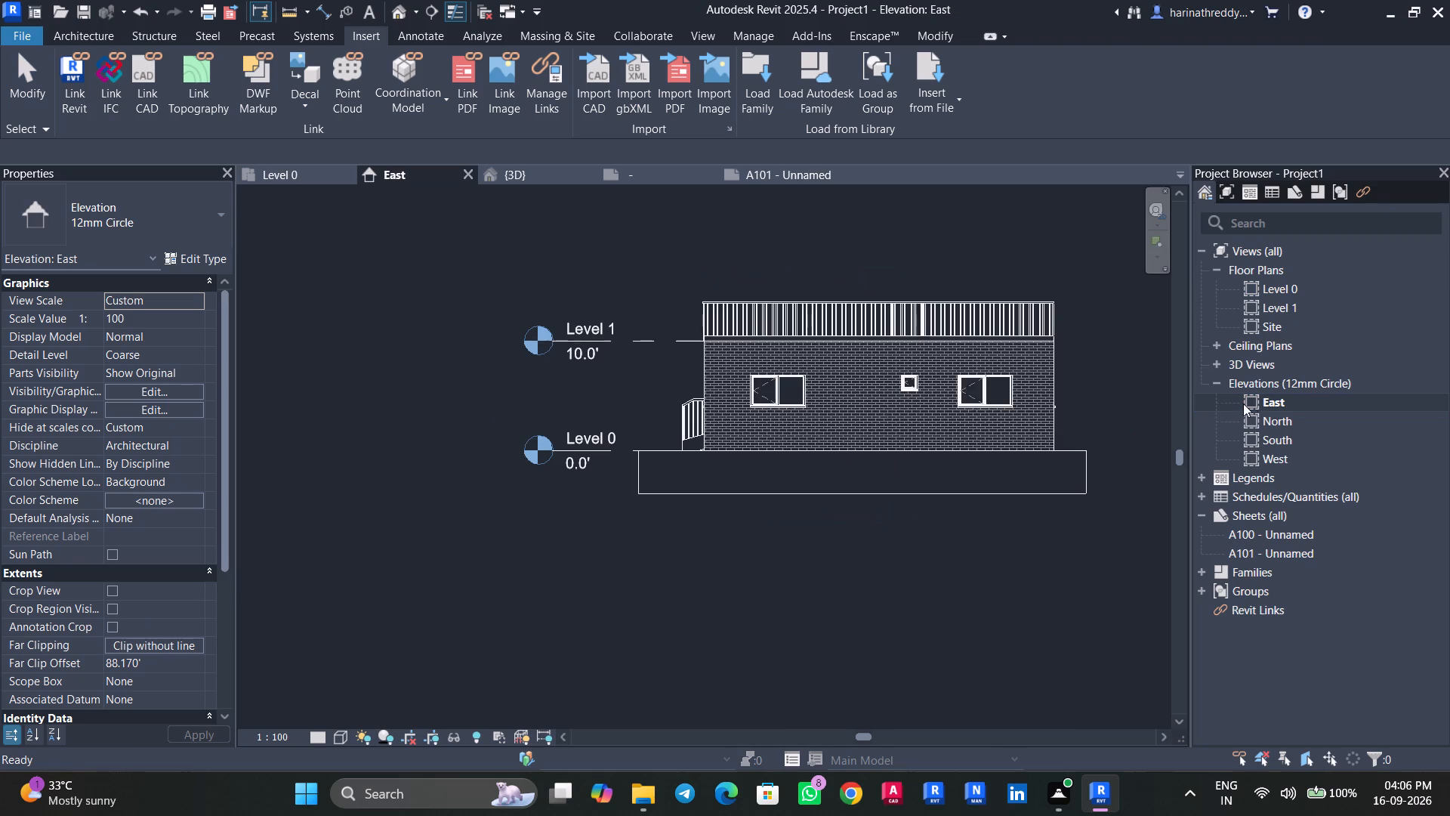
{"action": "double_click", "coordinate": [574, 431]}
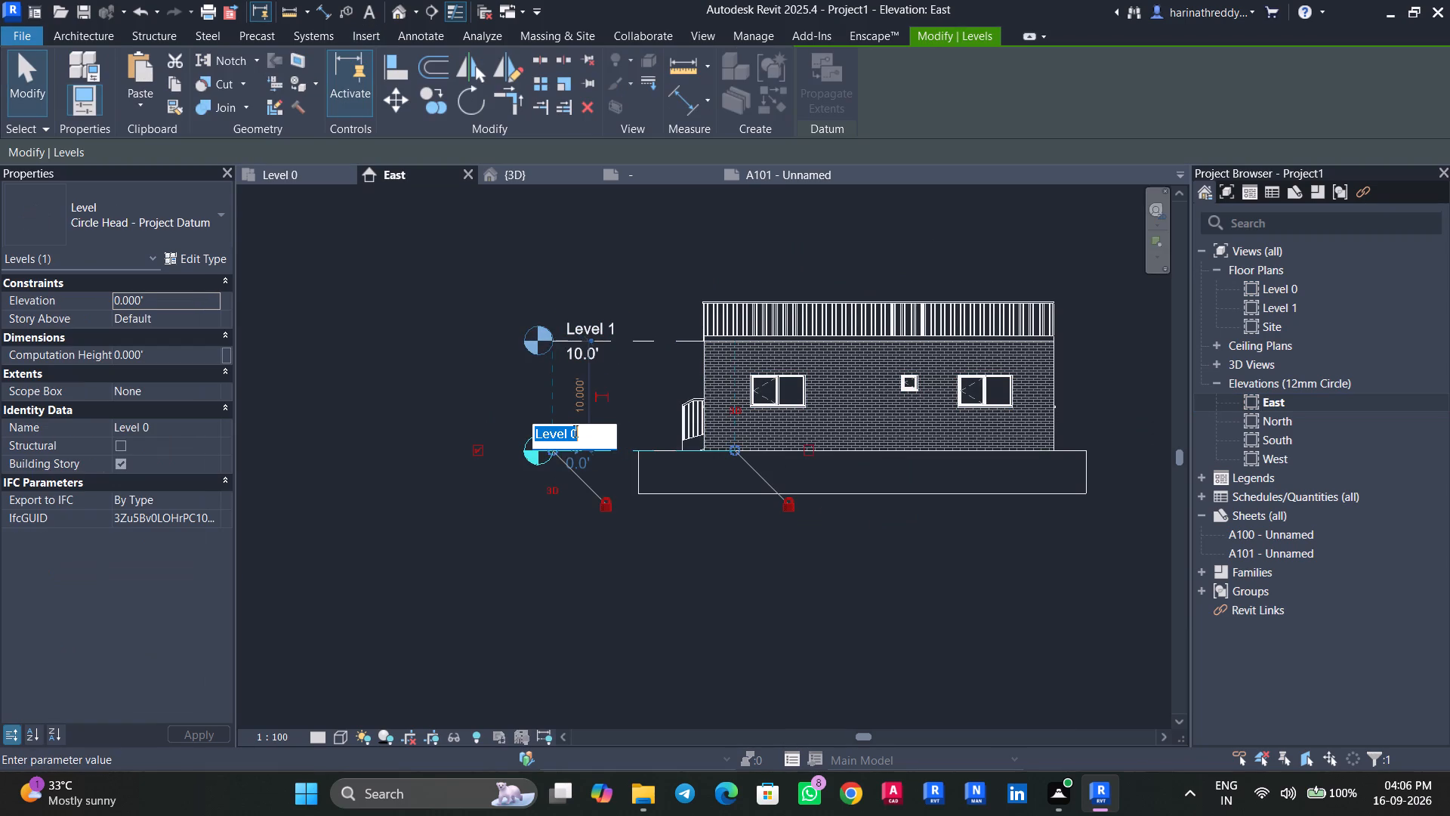
{"action": "type", "text": "GL"}
{"action": "left_click", "coordinate": [580, 527]}
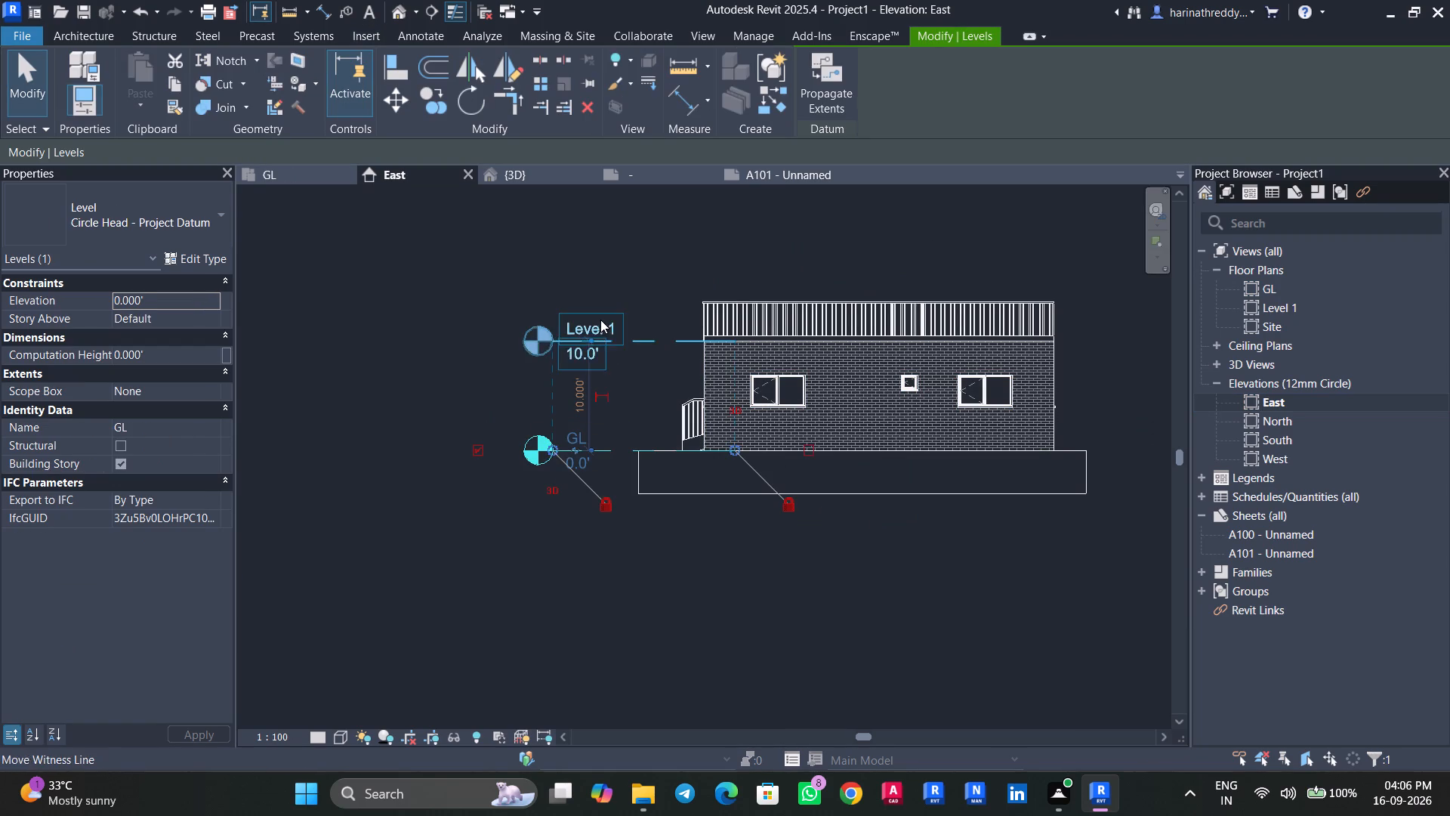
{"action": "double_click", "coordinate": [600, 320]}
{"action": "key", "text": "f"}
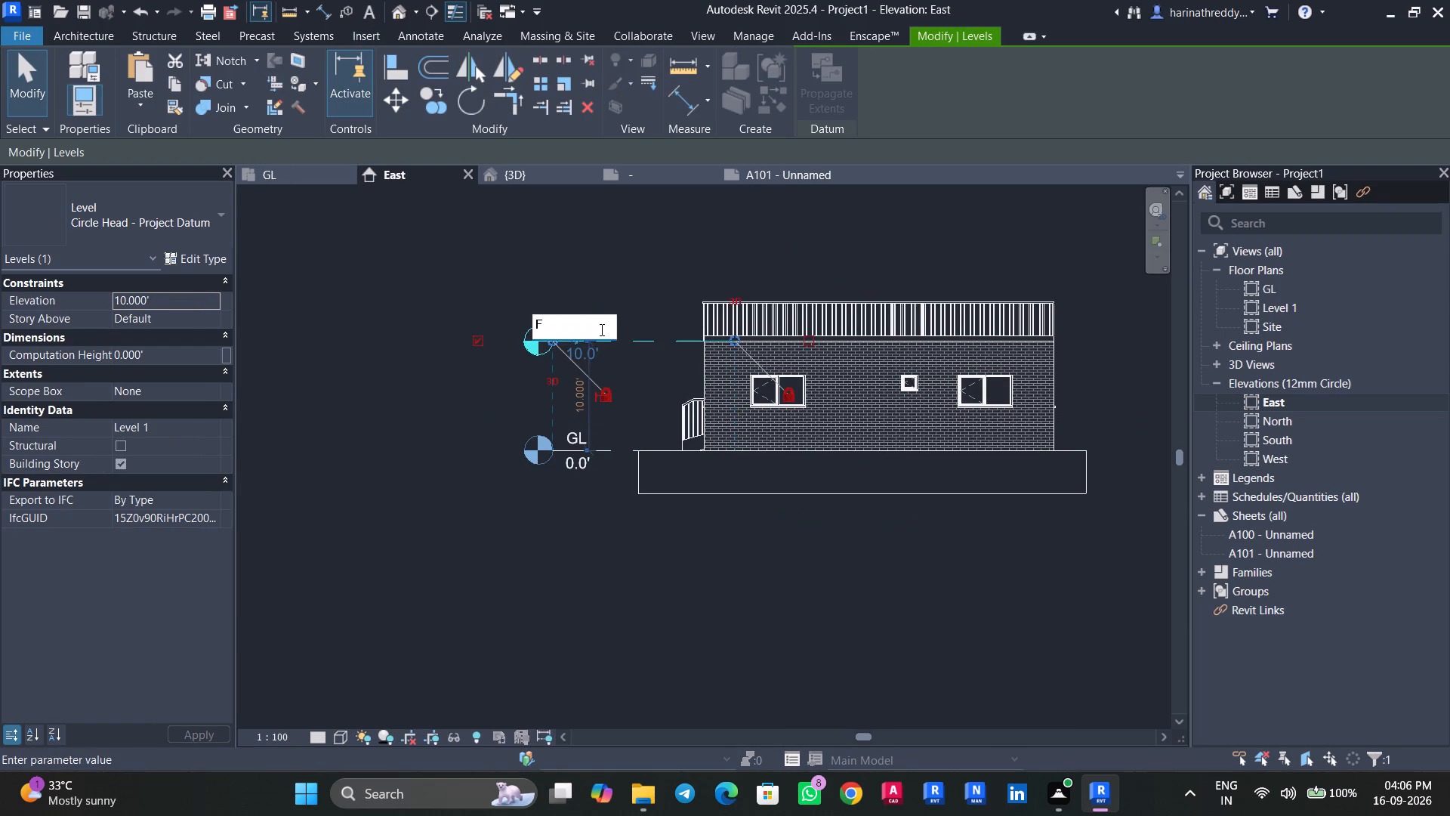
{"action": "type", "text": "FL"}
{"action": "left_click", "coordinate": [567, 521]}
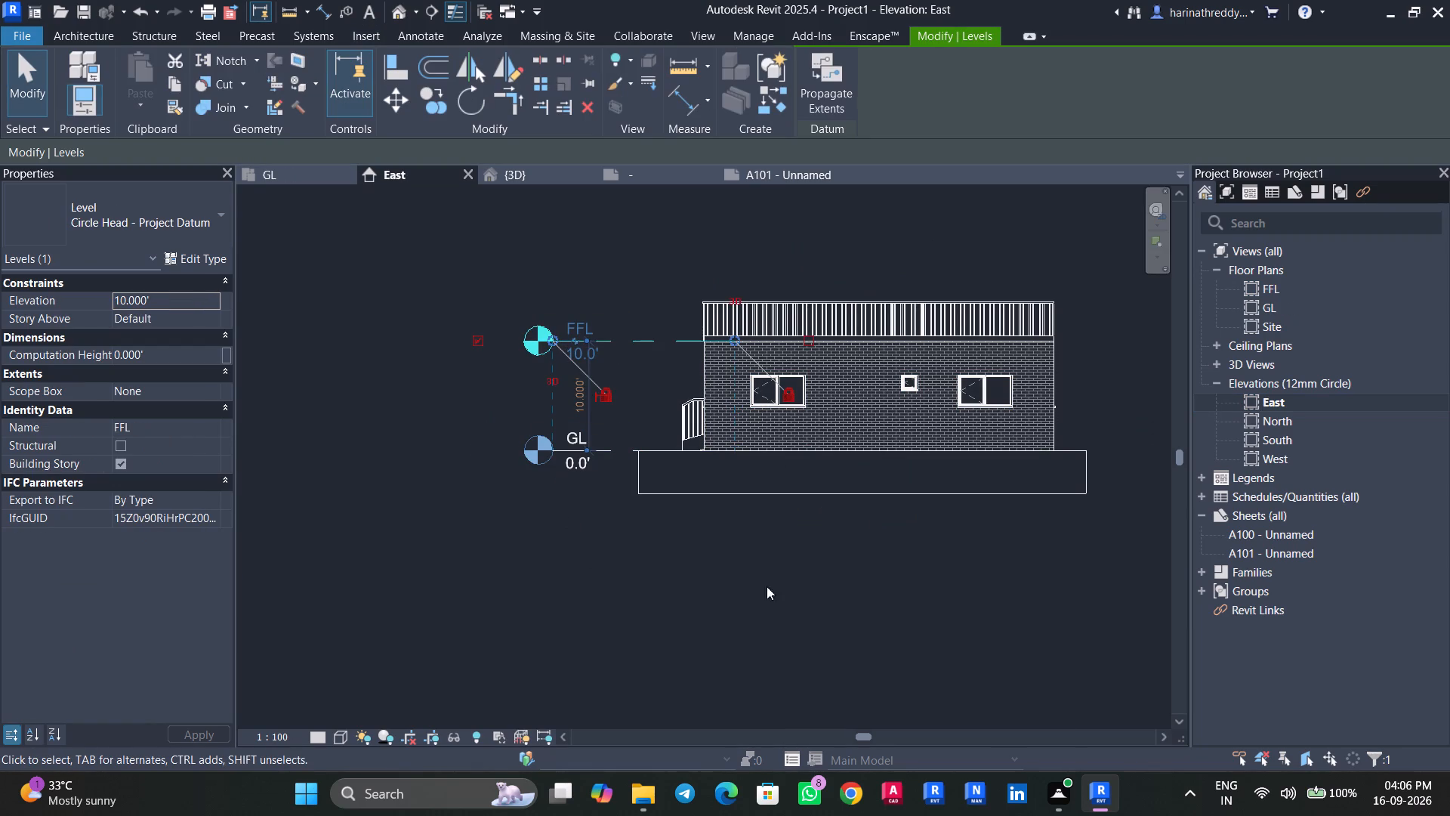
Place the GL floor plan on sheet A101, centred in the drawing area beside the title block.
{"action": "double_click", "coordinate": [1268, 550]}
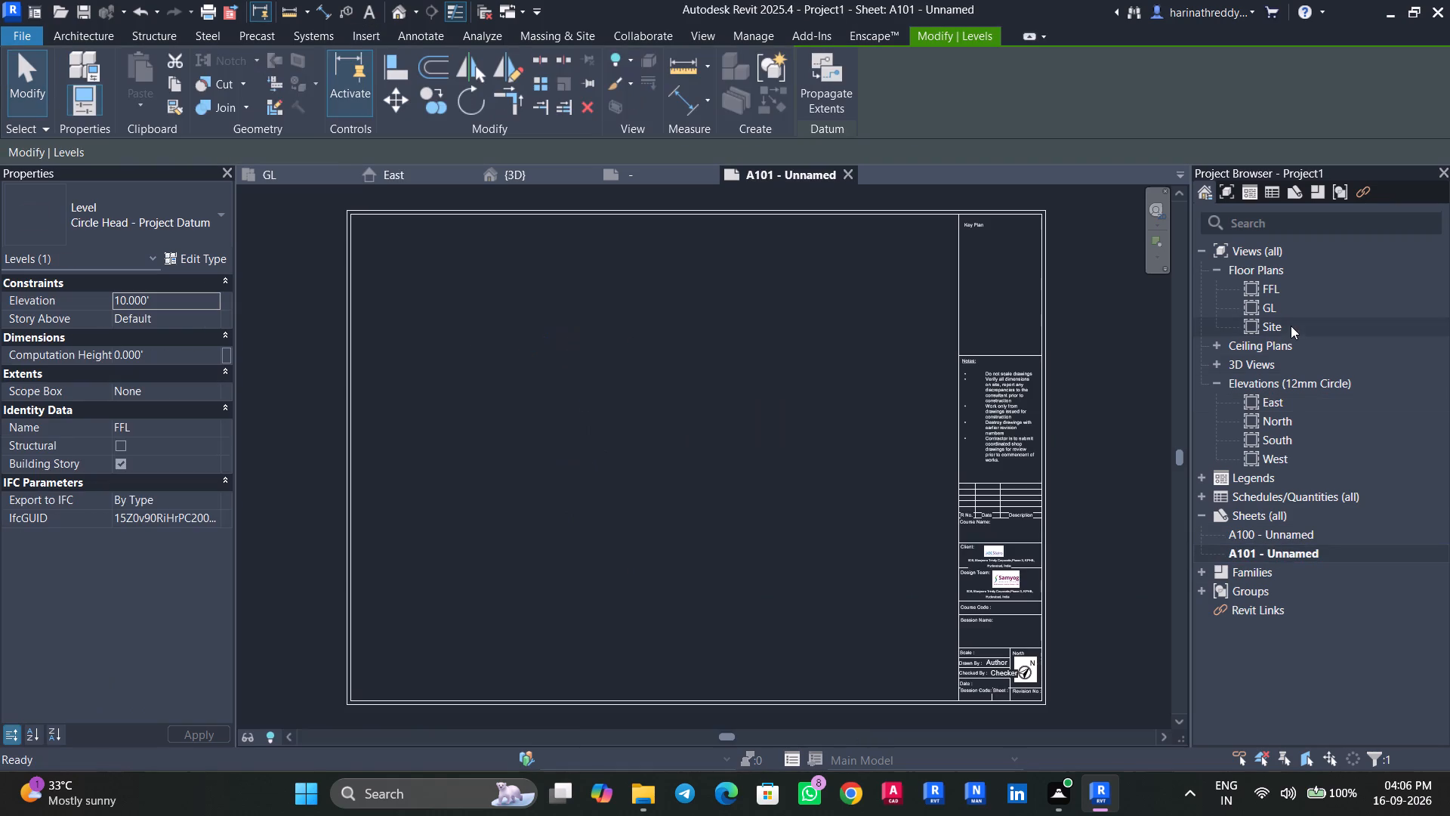
{"action": "left_click_drag", "start_coordinate": [1284, 310], "coordinate": [747, 427]}
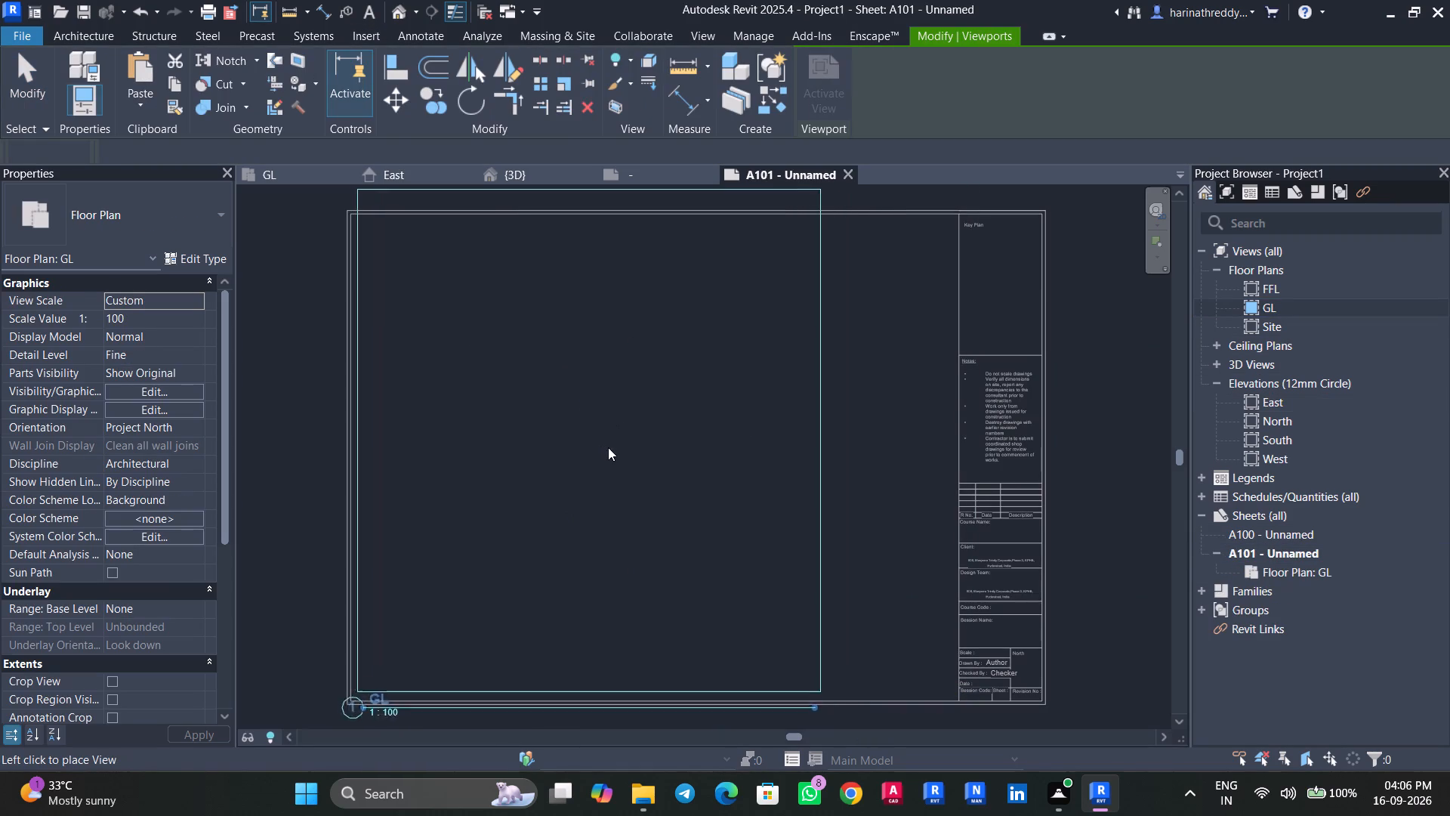
{"action": "left_click", "coordinate": [639, 452]}
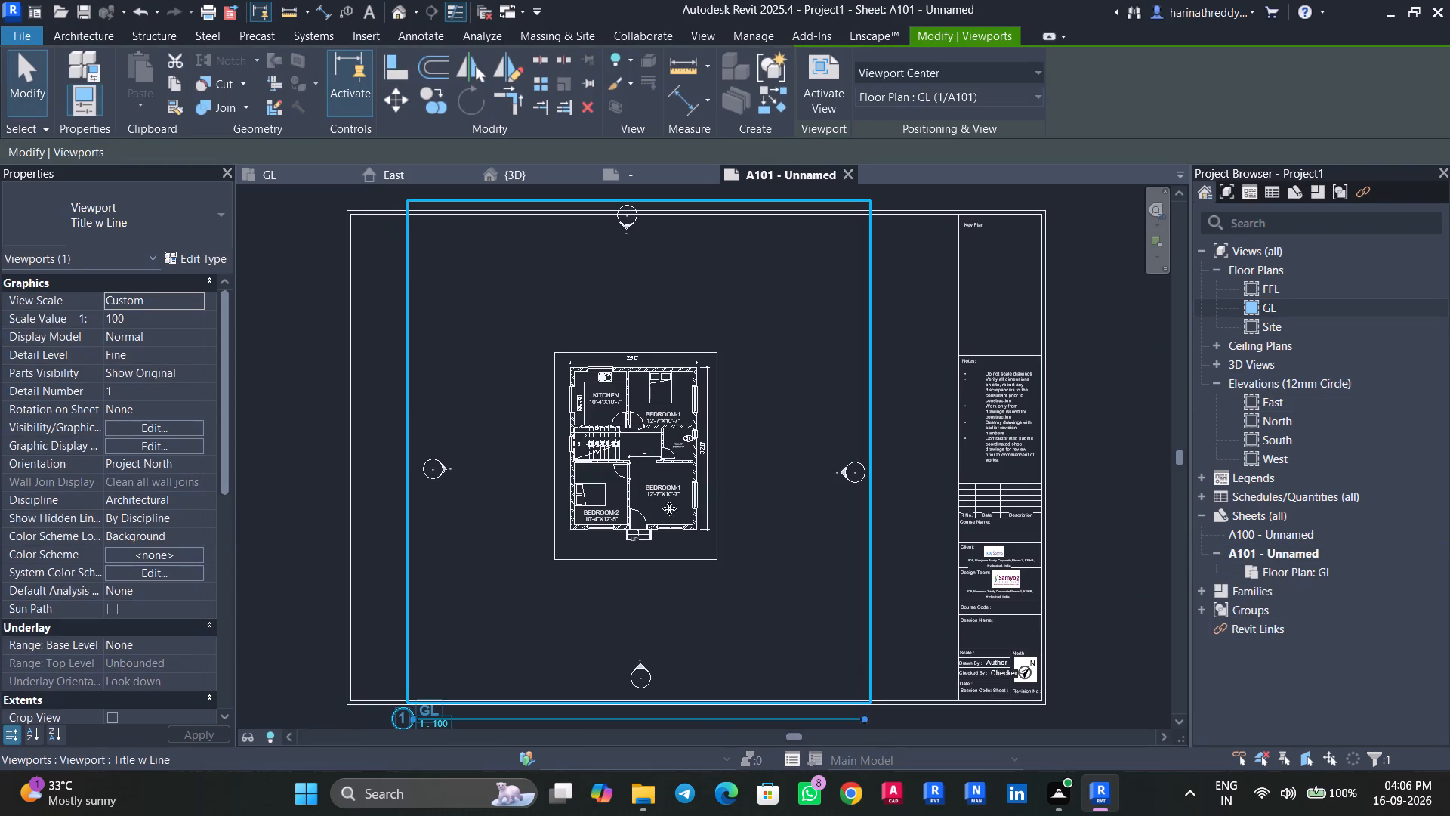
{"action": "key", "text": "Escape"}
{"action": "key", "text": "Escape"}
{"action": "key", "text": "Escape"}
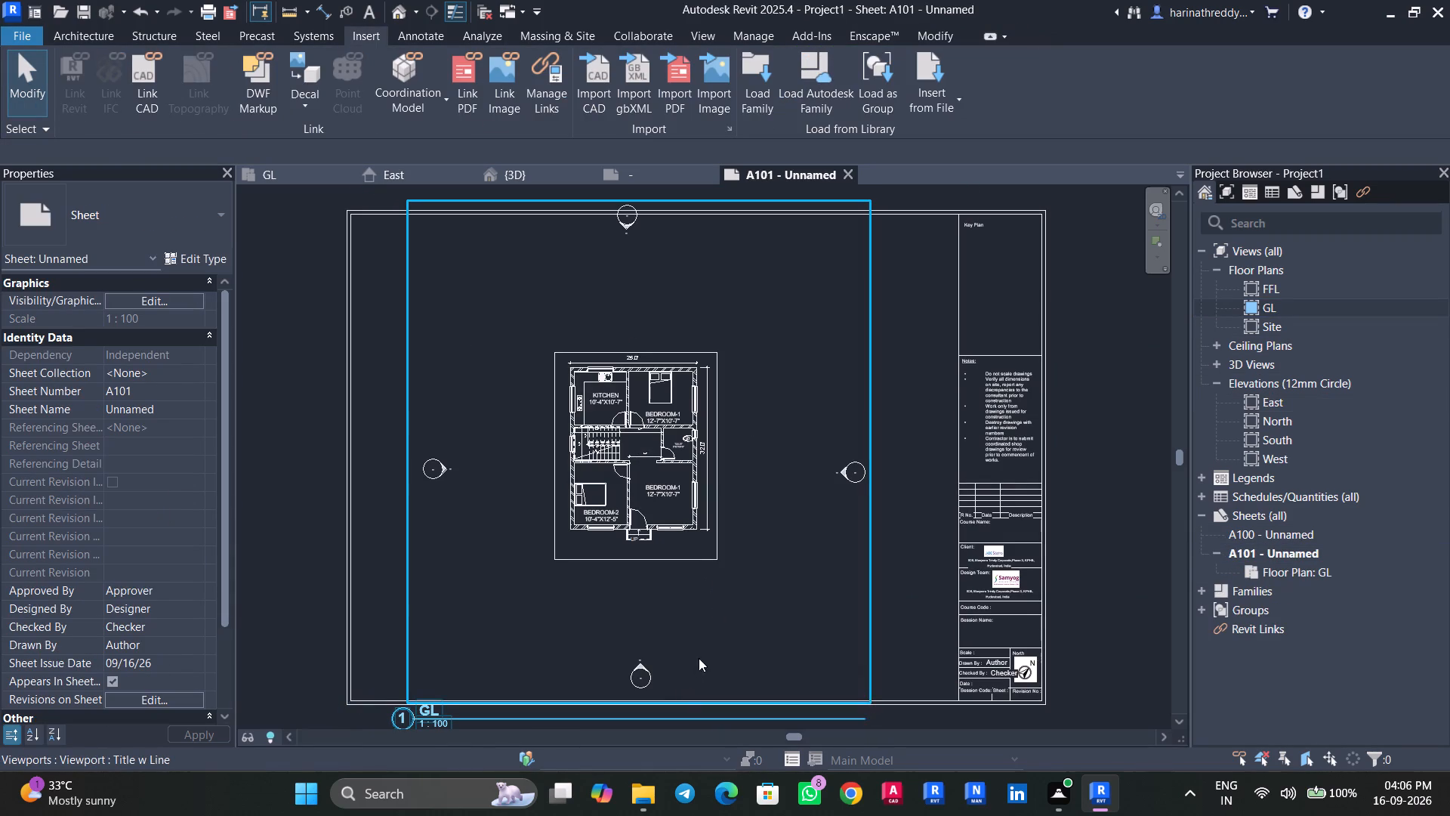
Move the GL viewport title up inside the sheet border, just below the floor plan.
{"action": "middle_click_drag", "start_coordinate": [699, 657], "coordinate": [713, 527]}
{"action": "left_click", "coordinate": [723, 591]}
{"action": "left_click_drag", "start_coordinate": [727, 591], "coordinate": [751, 490]}
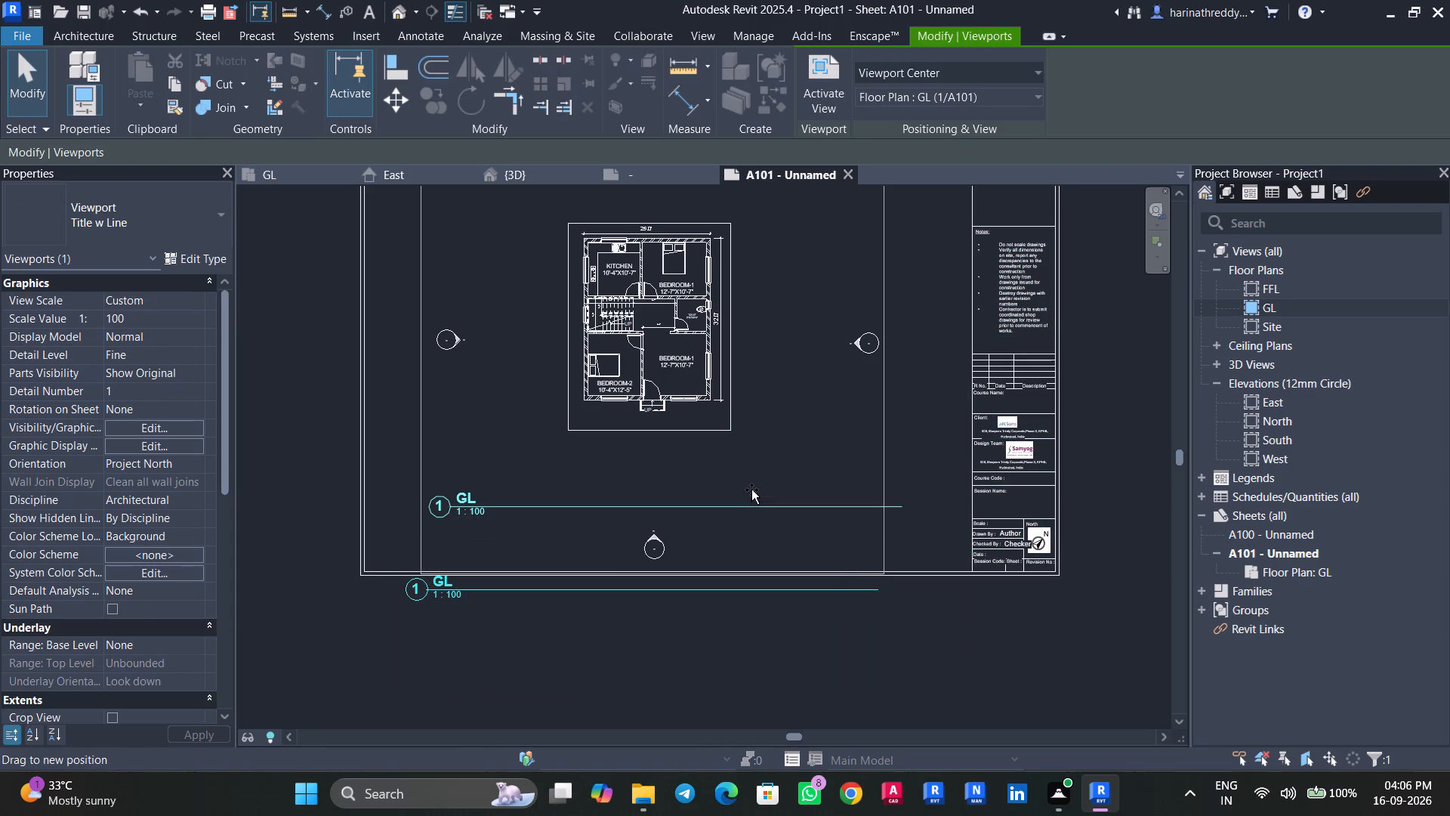
{"action": "left_click_drag", "start_coordinate": [751, 490], "coordinate": [799, 457]}
{"action": "key", "text": "Escape"}
{"action": "middle_click_drag", "start_coordinate": [921, 688], "coordinate": [907, 750]}
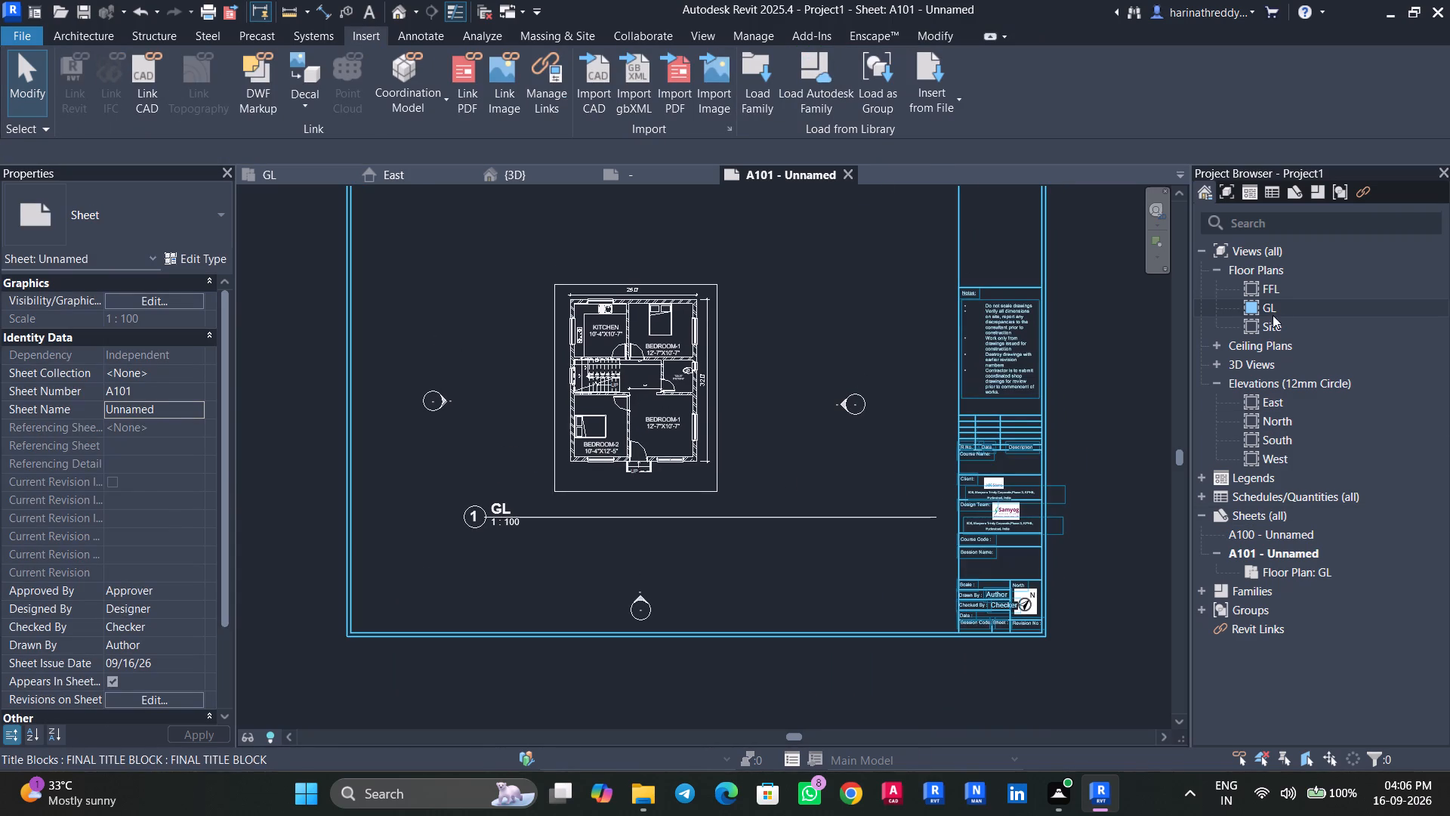
Hide the Elevations annotation category in the GL floor plan's visibility/graphics overrides.
{"action": "double_click", "coordinate": [1273, 308]}
{"action": "type", "text": "VV"}
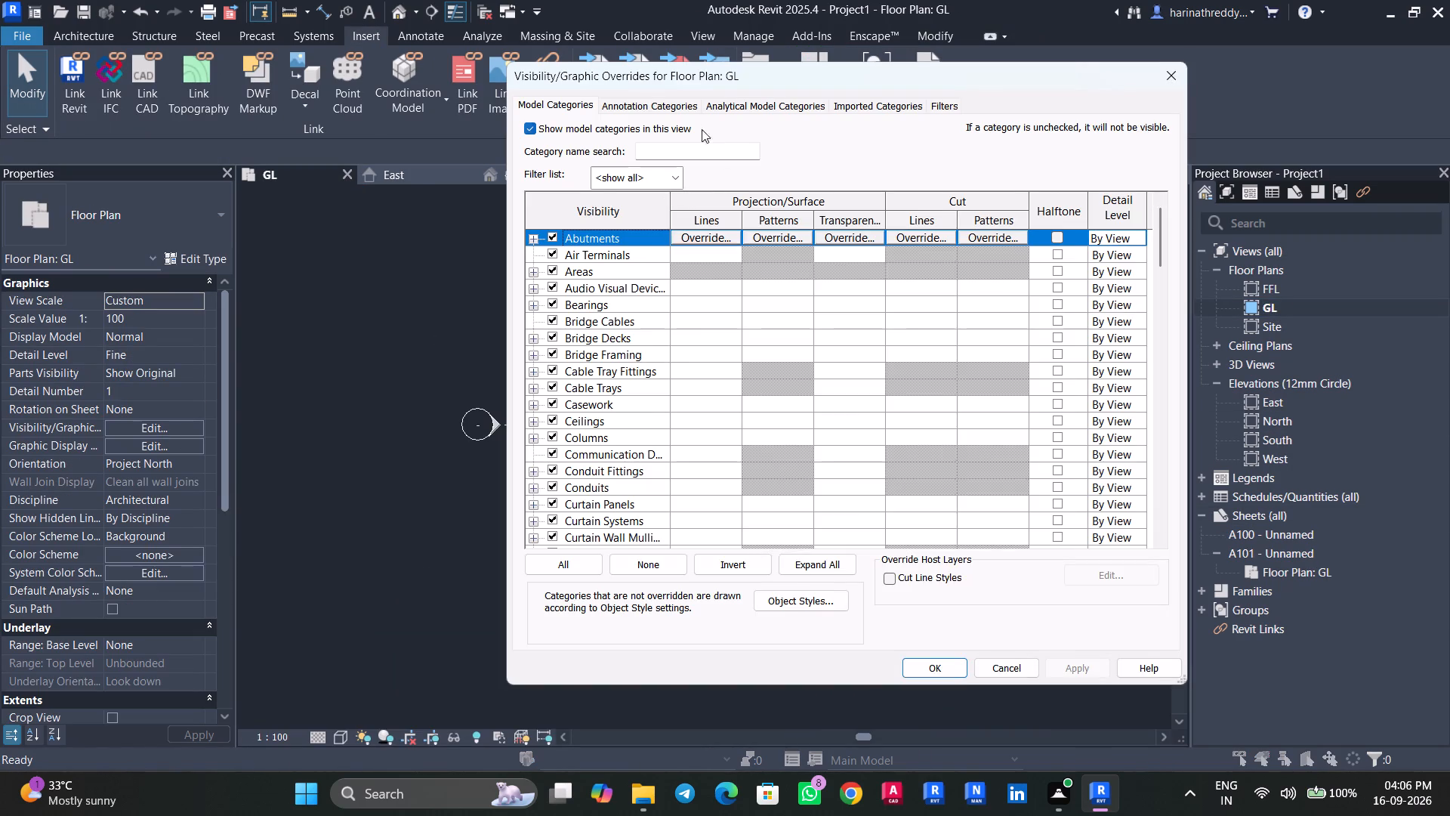
{"action": "left_click", "coordinate": [674, 107]}
{"action": "left_click", "coordinate": [627, 258]}
{"action": "key", "text": "e"}
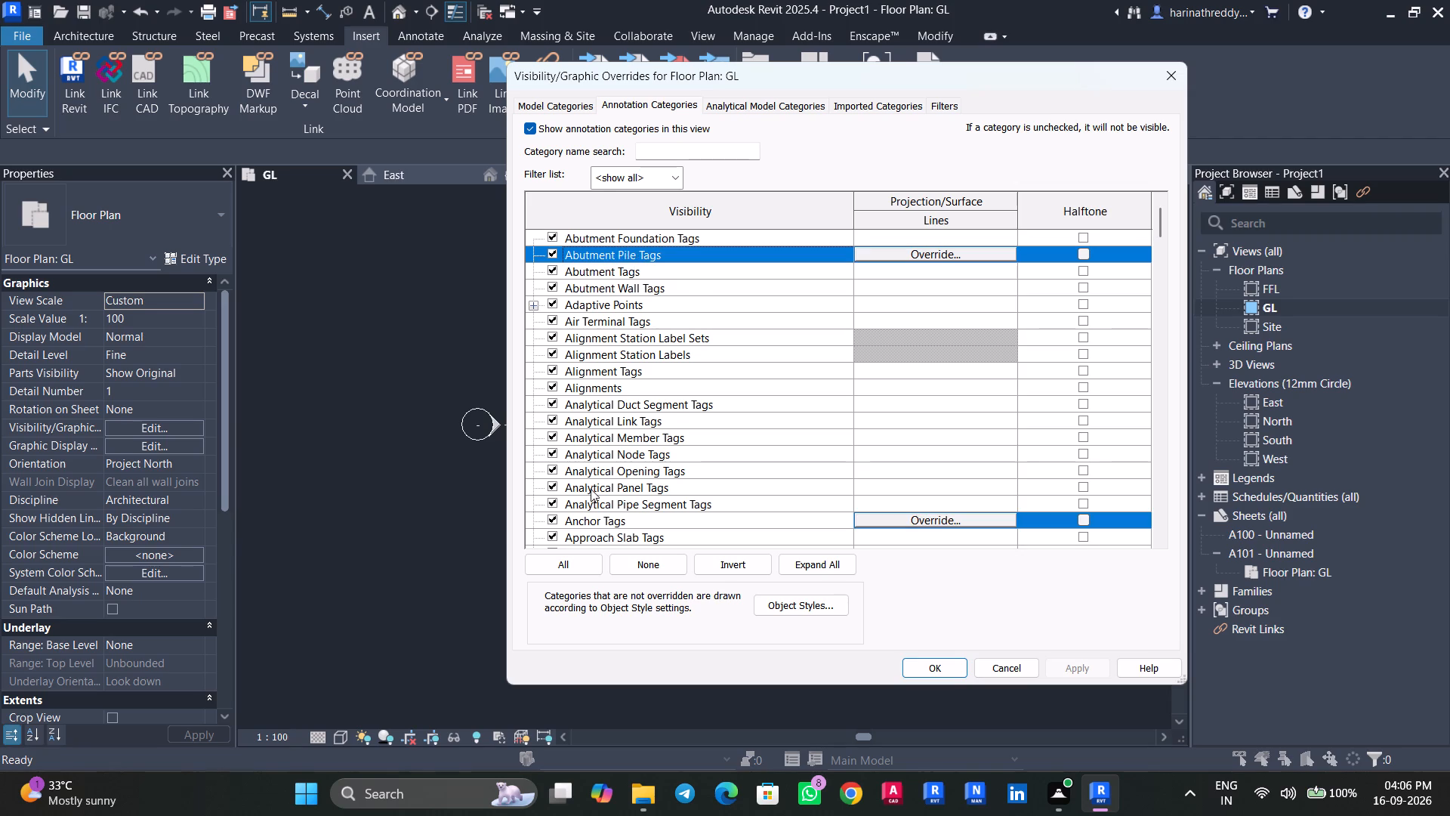
{"action": "scroll", "coordinate": [591, 489], "scroll_direction": "down", "scroll_amount": 7}
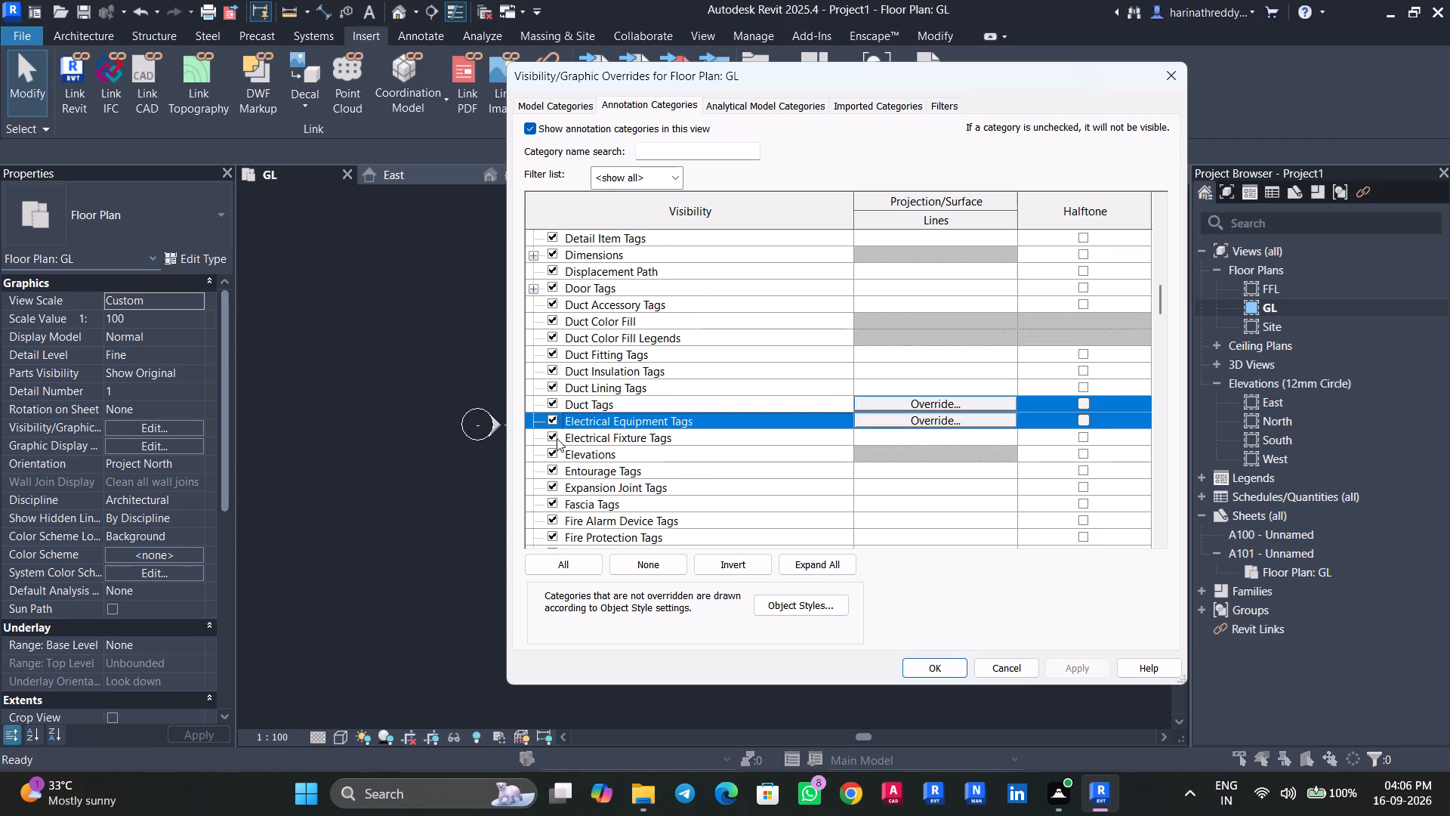
{"action": "left_click", "coordinate": [554, 436]}
{"action": "left_click", "coordinate": [1076, 666]}
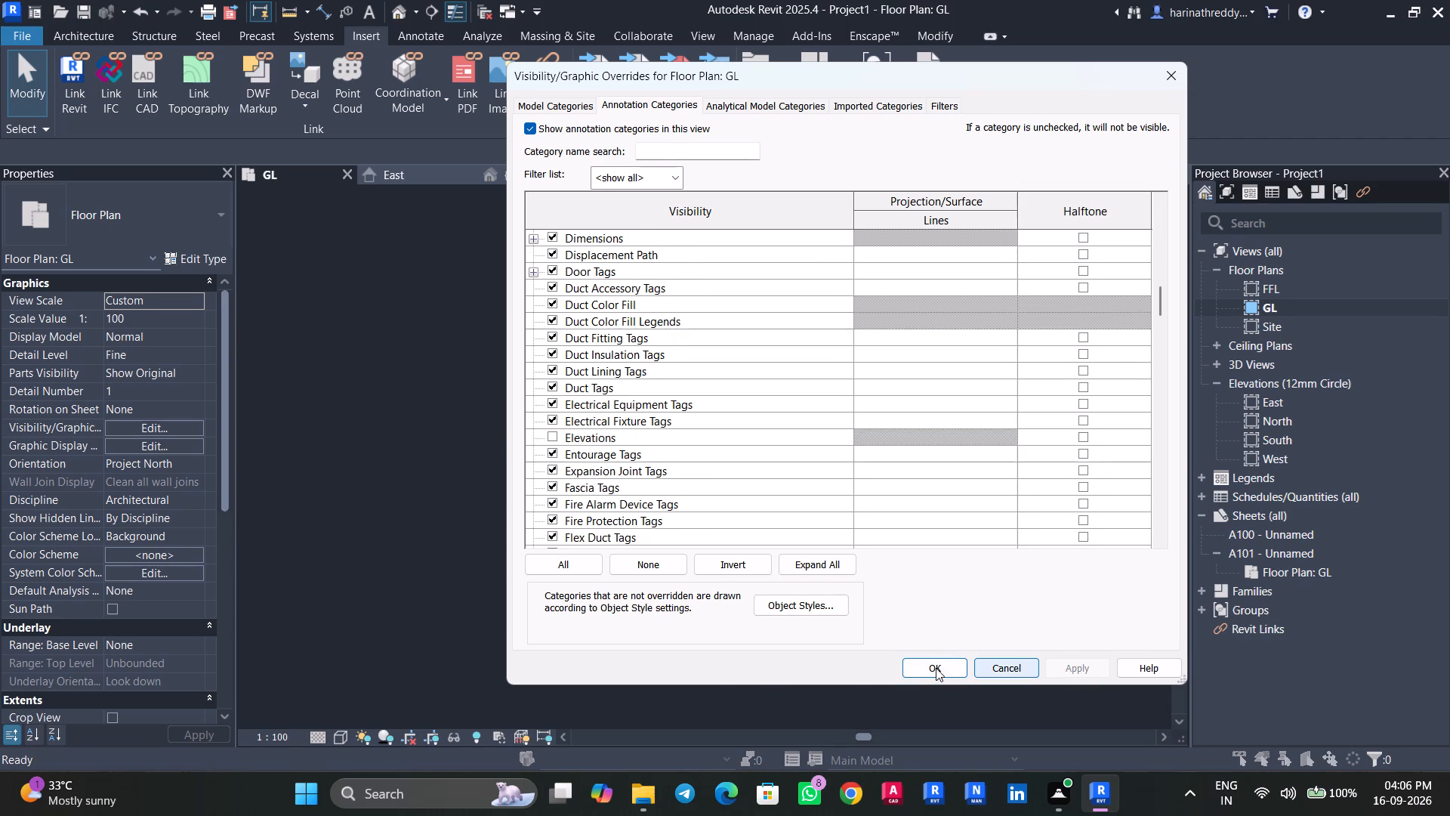
{"action": "left_click", "coordinate": [937, 668]}
{"action": "middle_click_drag", "start_coordinate": [780, 611], "coordinate": [711, 631]}
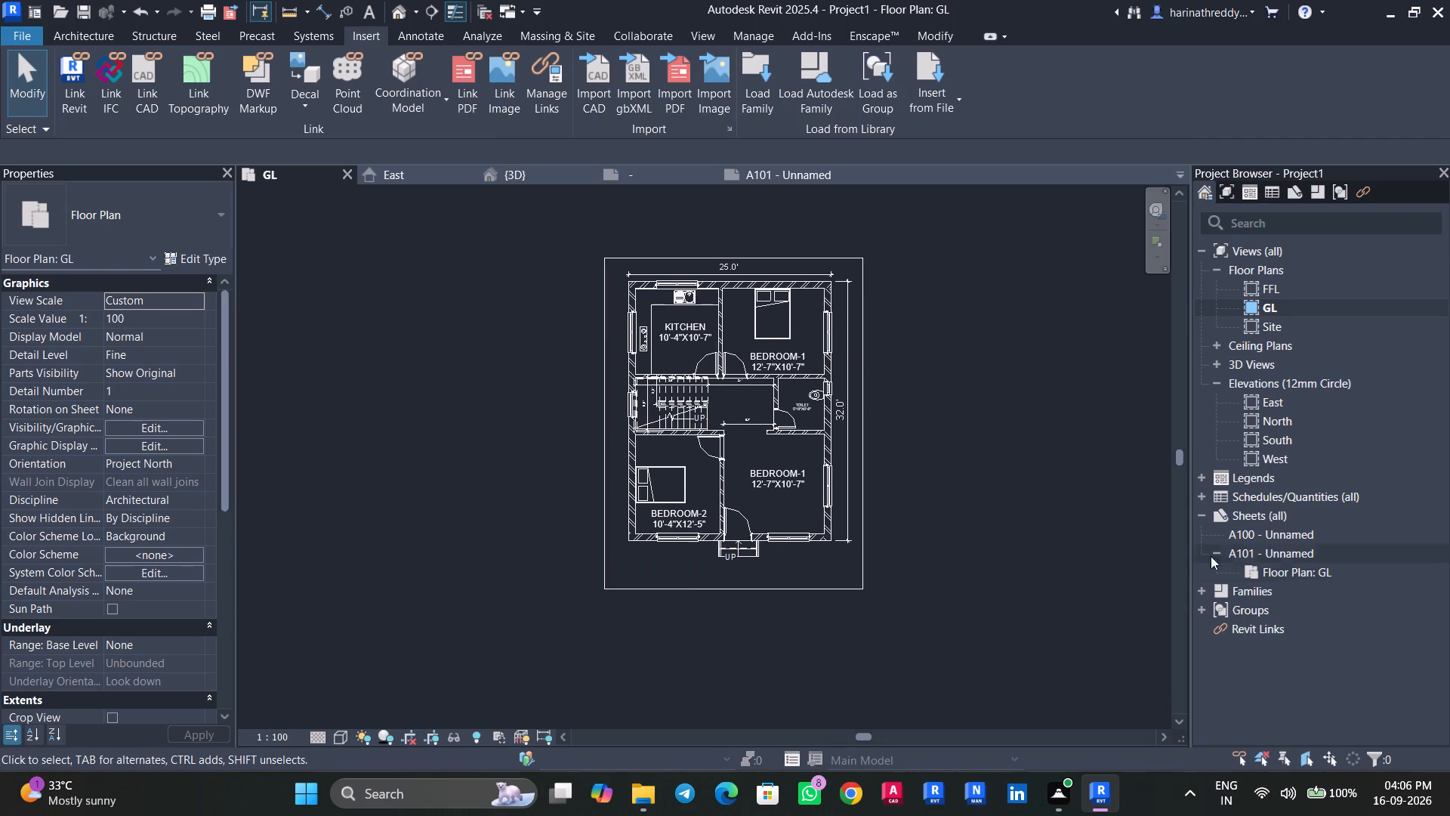
On sheet A101, nudge the GL viewport upward in five small increments.
{"action": "double_click", "coordinate": [1276, 557]}
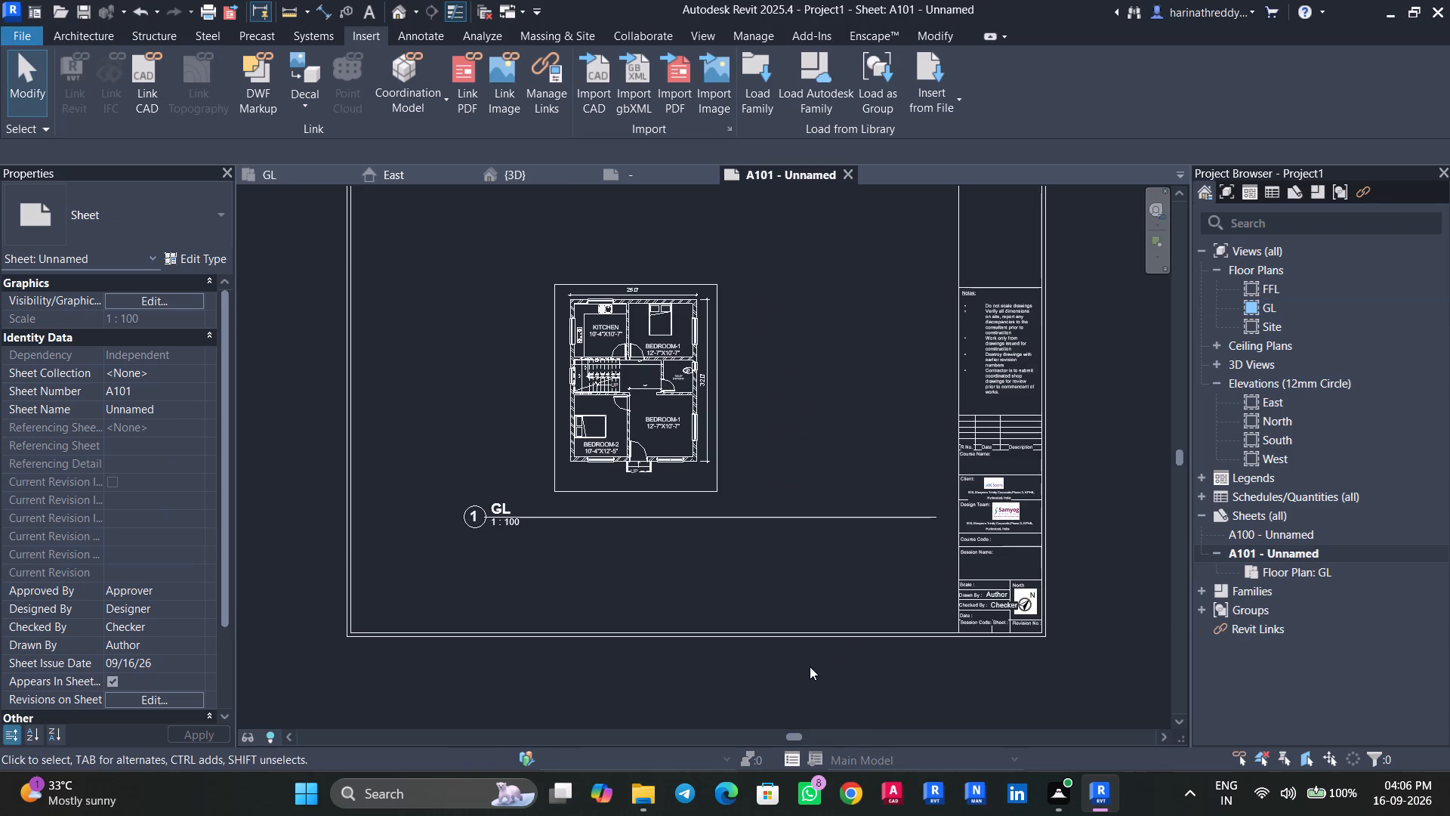
{"action": "scroll", "coordinate": [739, 532], "scroll_direction": "up", "scroll_amount": 2}
{"action": "left_click", "coordinate": [745, 509]}
{"action": "scroll", "coordinate": [746, 518], "scroll_direction": "down", "scroll_amount": 3}
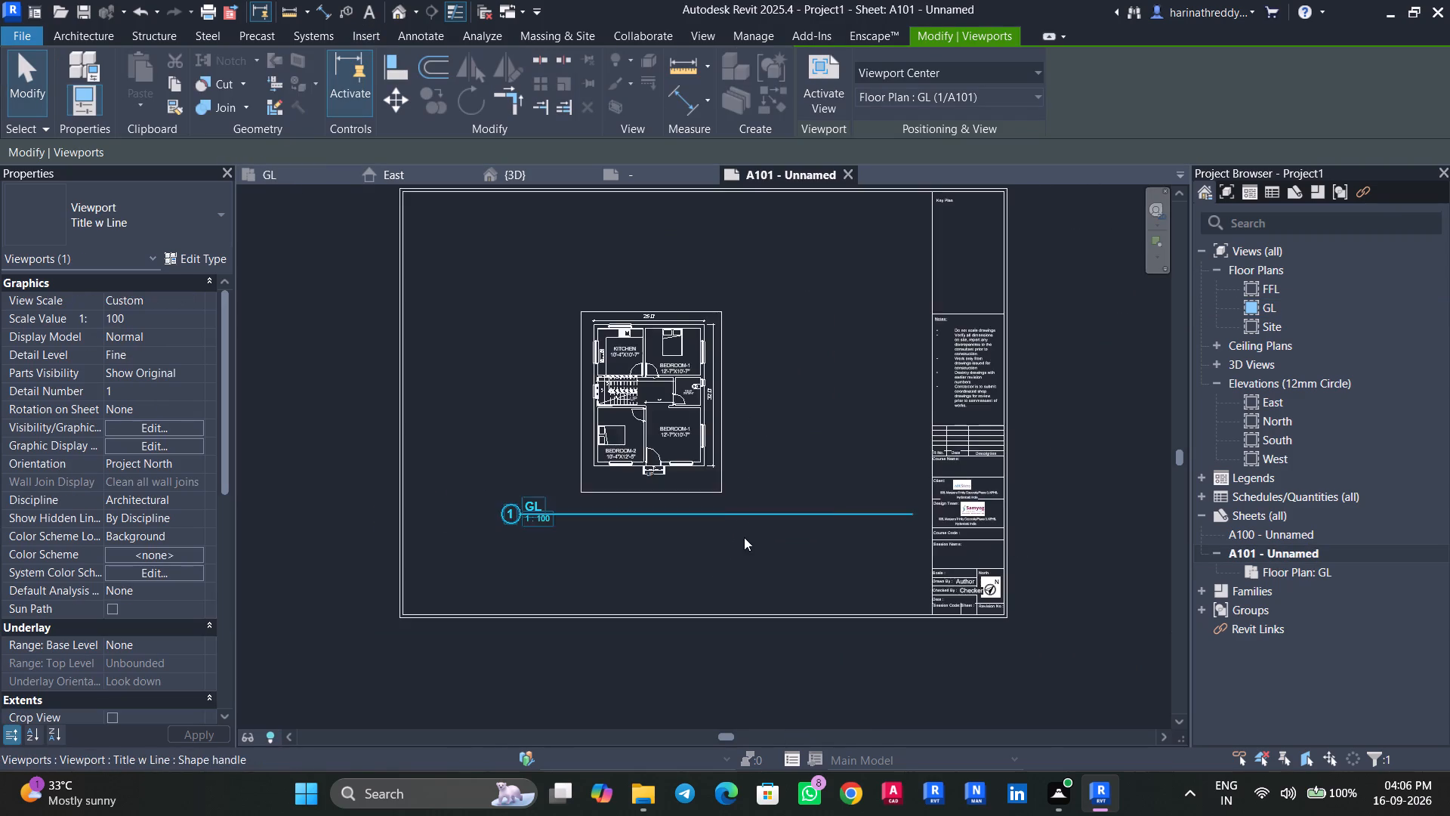
{"action": "middle_click_drag", "start_coordinate": [744, 547], "coordinate": [745, 596]}
{"action": "scroll", "coordinate": [716, 422], "scroll_direction": "up", "scroll_amount": 4}
{"action": "key", "text": "Escape"}
{"action": "left_click", "coordinate": [733, 434]}
{"action": "scroll", "coordinate": [733, 434], "scroll_direction": "down", "scroll_amount": 4}
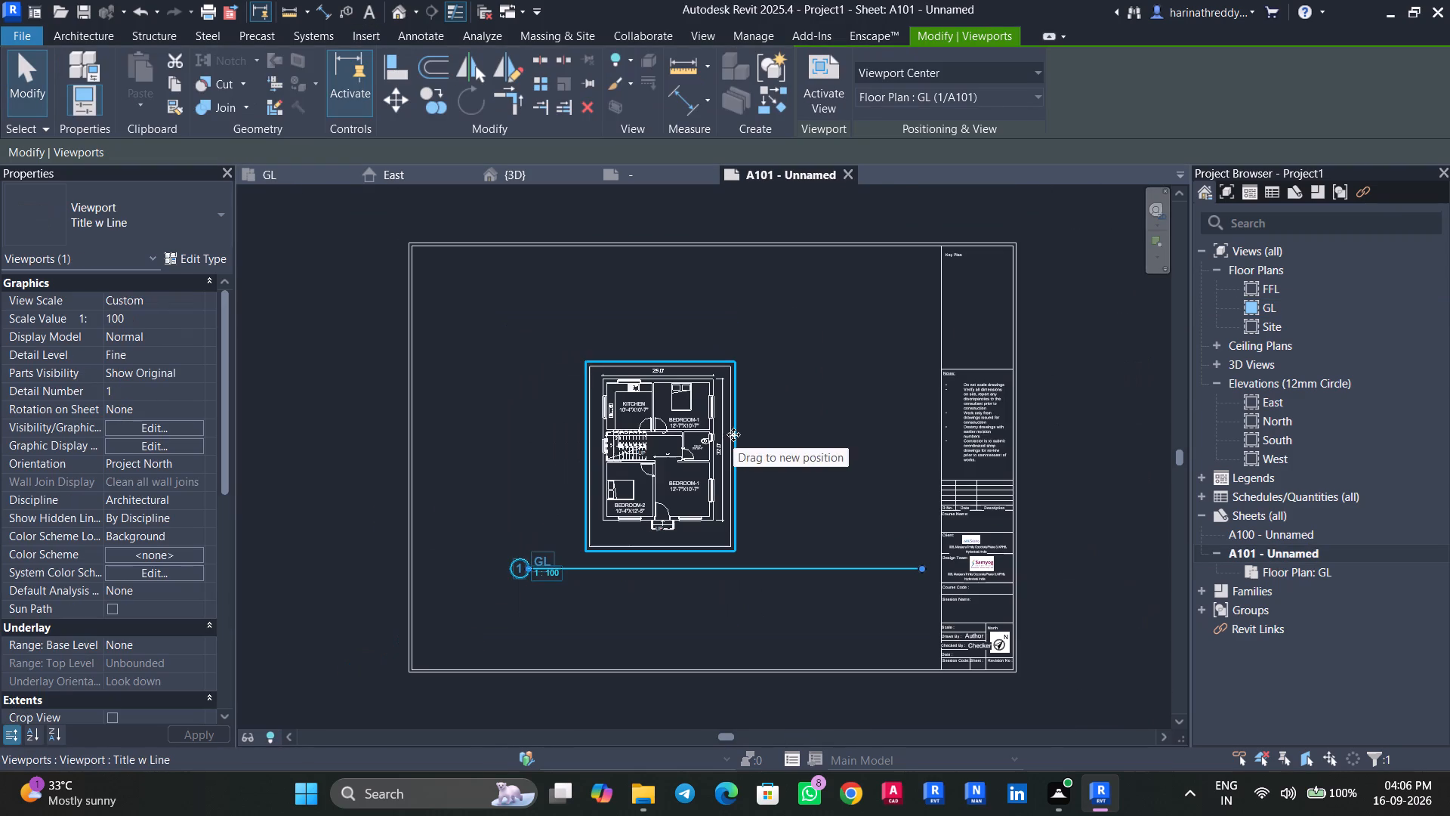
{"action": "key", "text": "Up"}
{"action": "key", "text": "Up"}
{"action": "key", "text": "Up"}
{"action": "key", "text": "Up"}
{"action": "key", "text": "Up"}
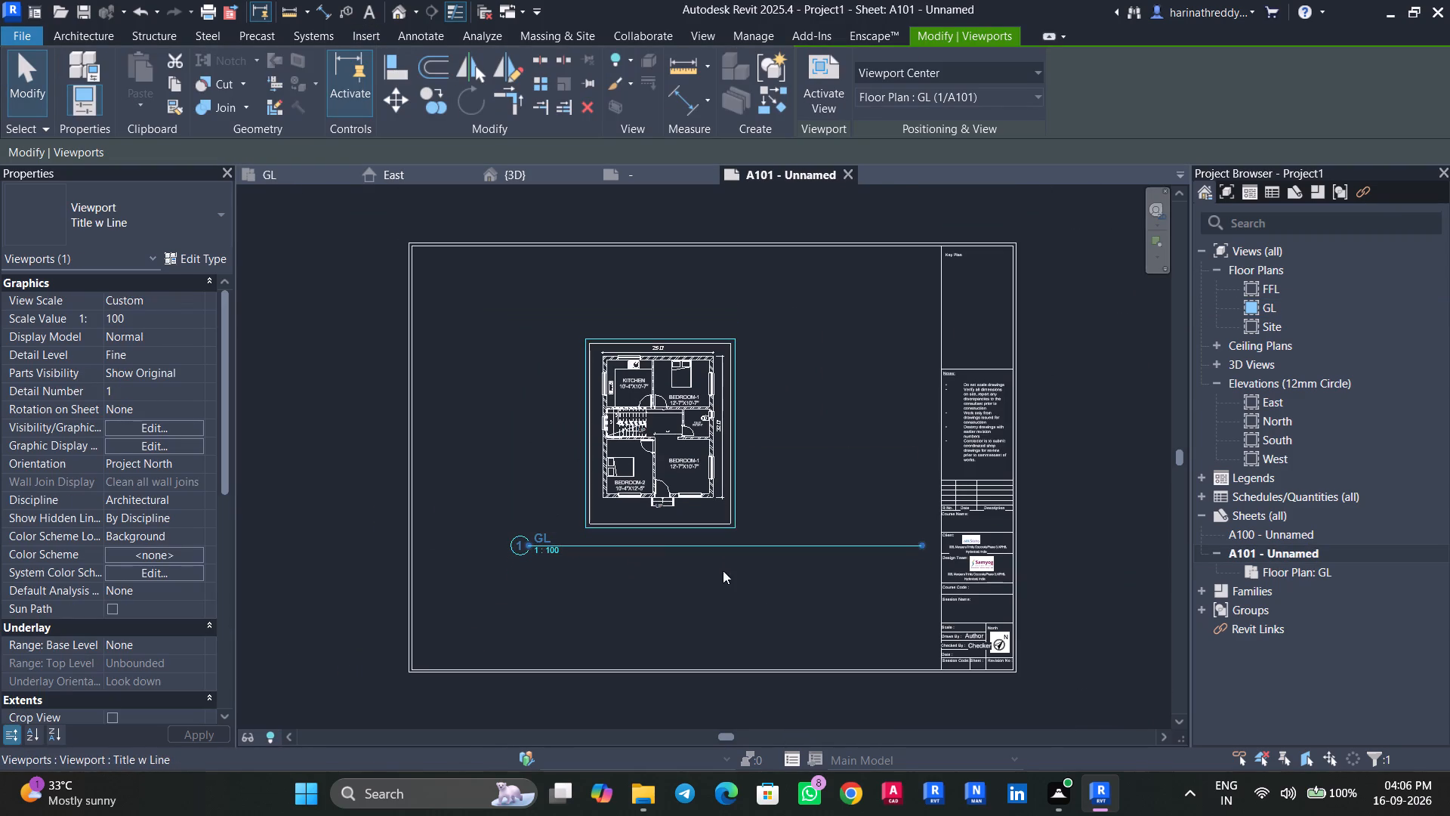
{"action": "key", "text": "Escape"}
Examine the sectioned house model from several angles in the 3D view, including the room interiors and the entrance.
{"action": "scroll", "coordinate": [665, 567], "scroll_direction": "up", "scroll_amount": 3}
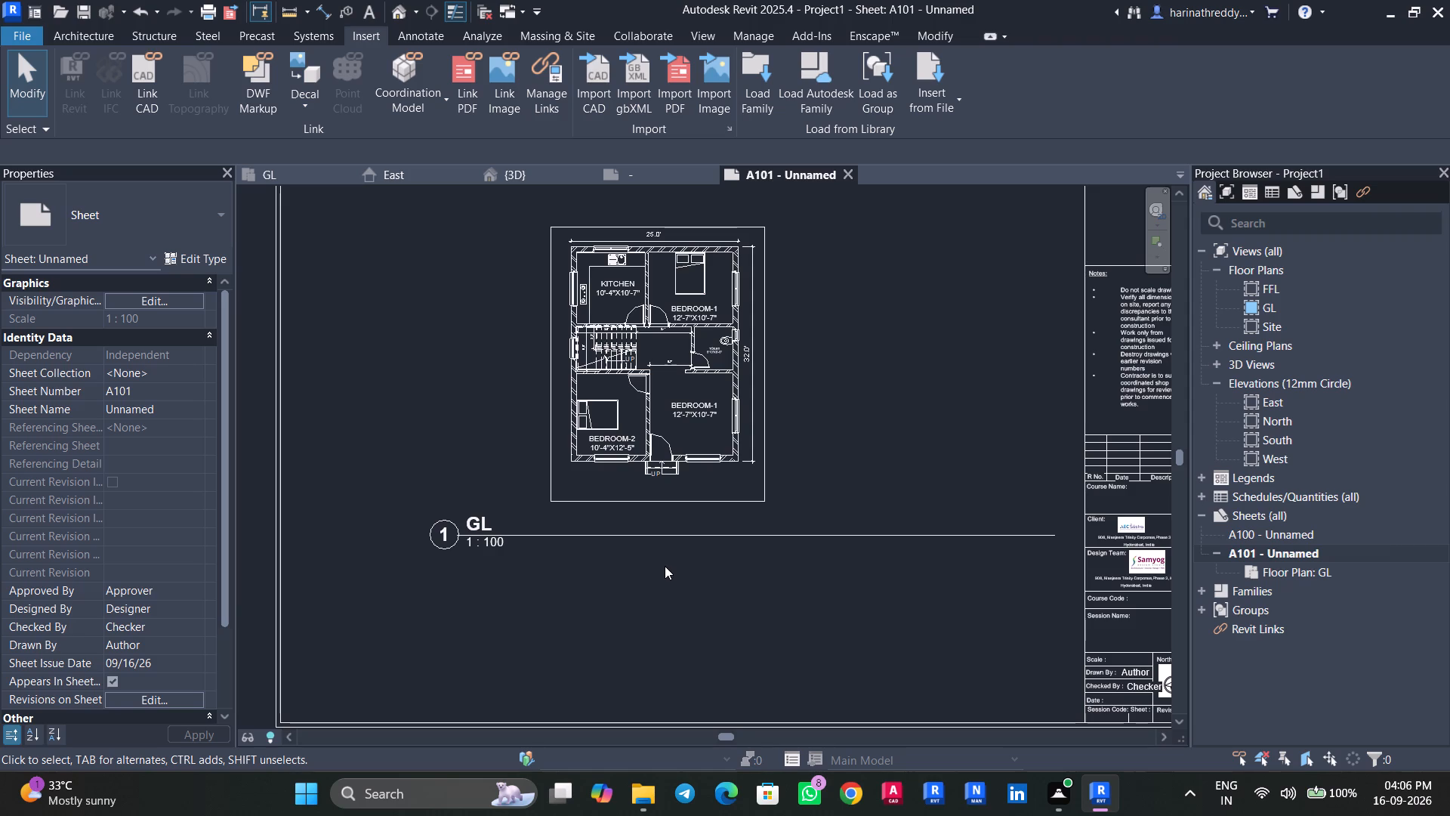
{"action": "left_click", "coordinate": [526, 173]}
{"action": "scroll", "coordinate": [757, 387], "scroll_direction": "down", "scroll_amount": 7}
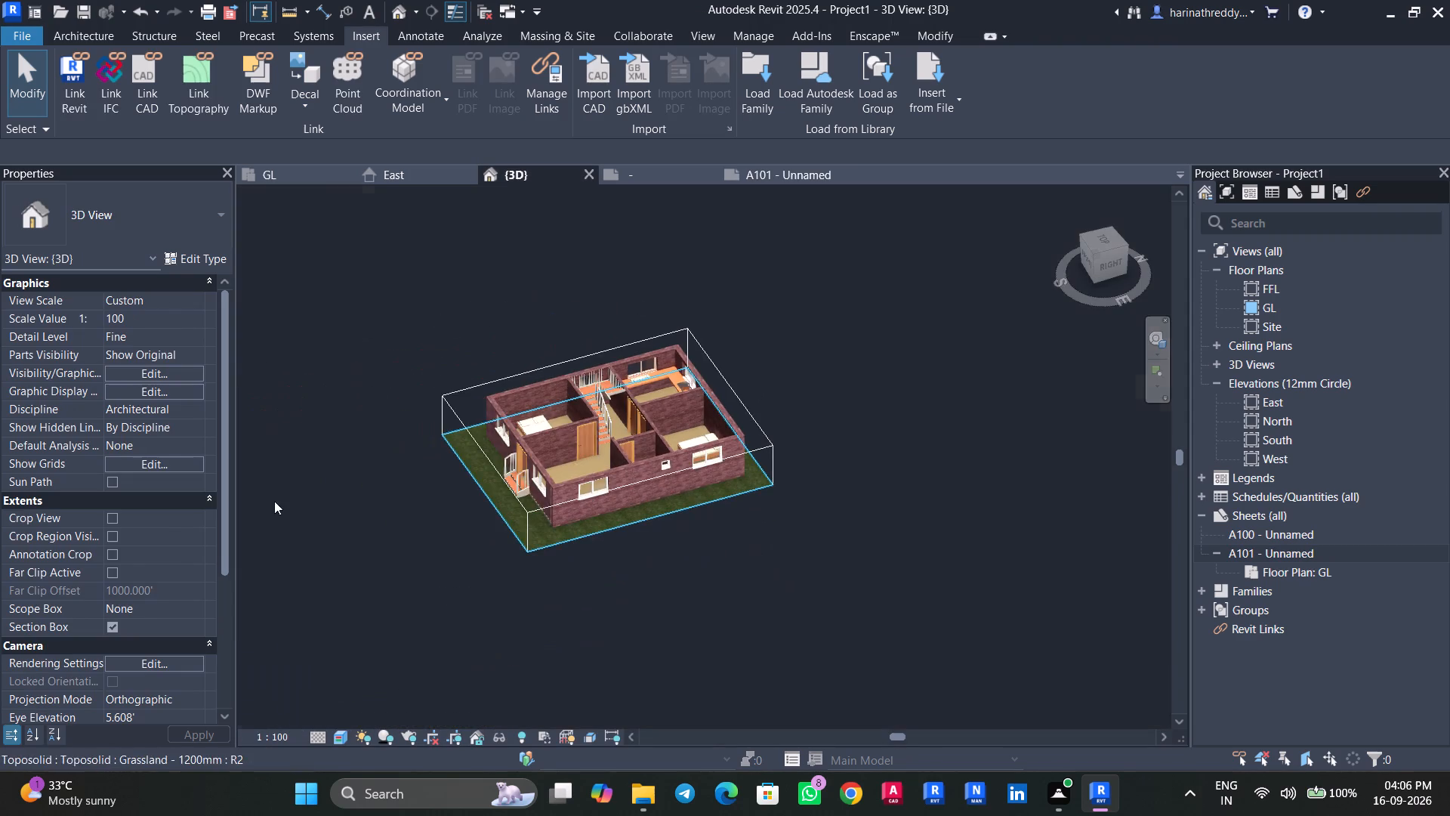
{"action": "scroll", "coordinate": [610, 547], "scroll_direction": "up", "scroll_amount": 6}
{"action": "middle_click_drag", "start_coordinate": [612, 536], "coordinate": [623, 605]}
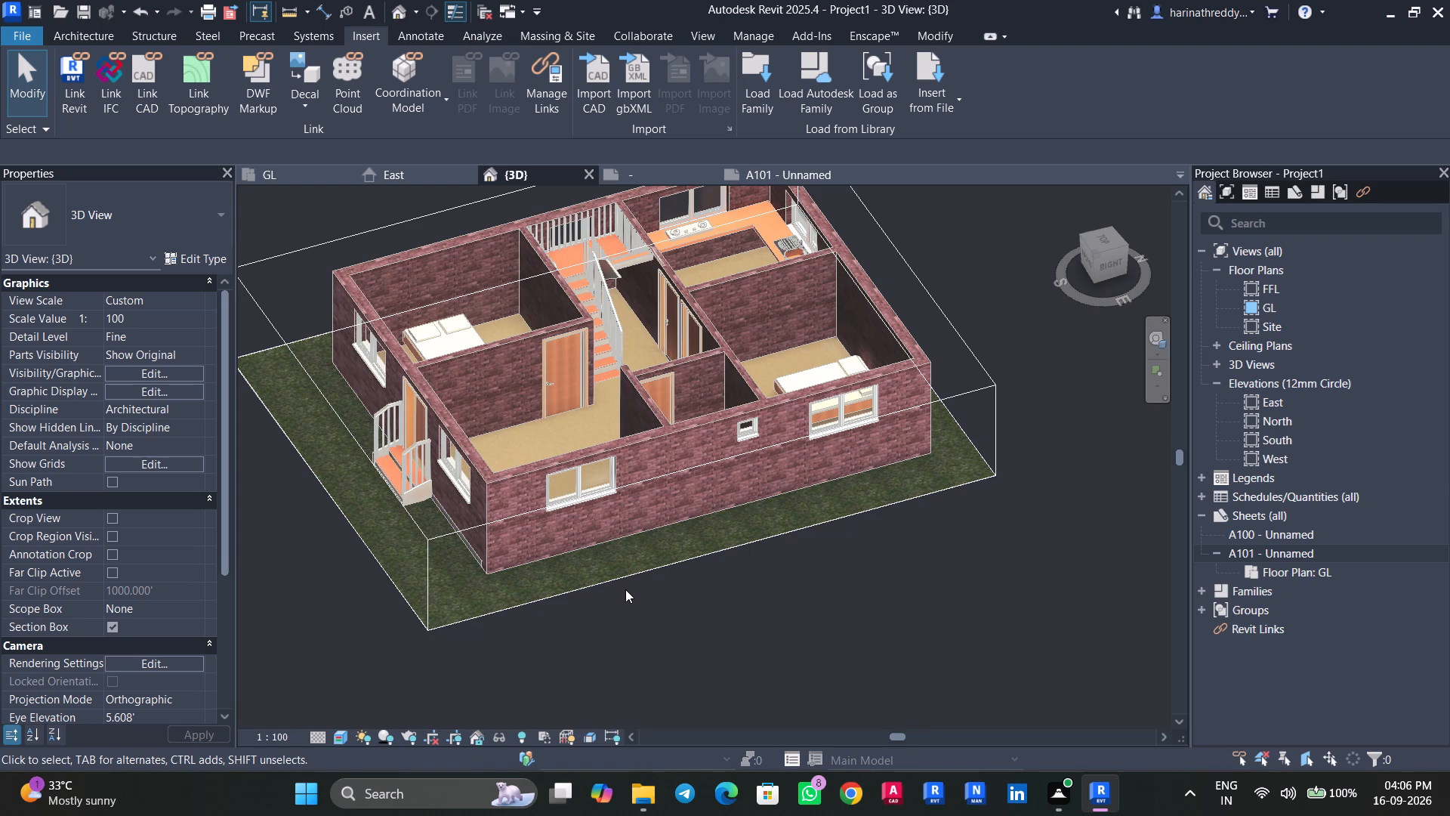
{"action": "middle_click_drag", "start_coordinate": [710, 557], "coordinate": [920, 694], "text": "shift"}
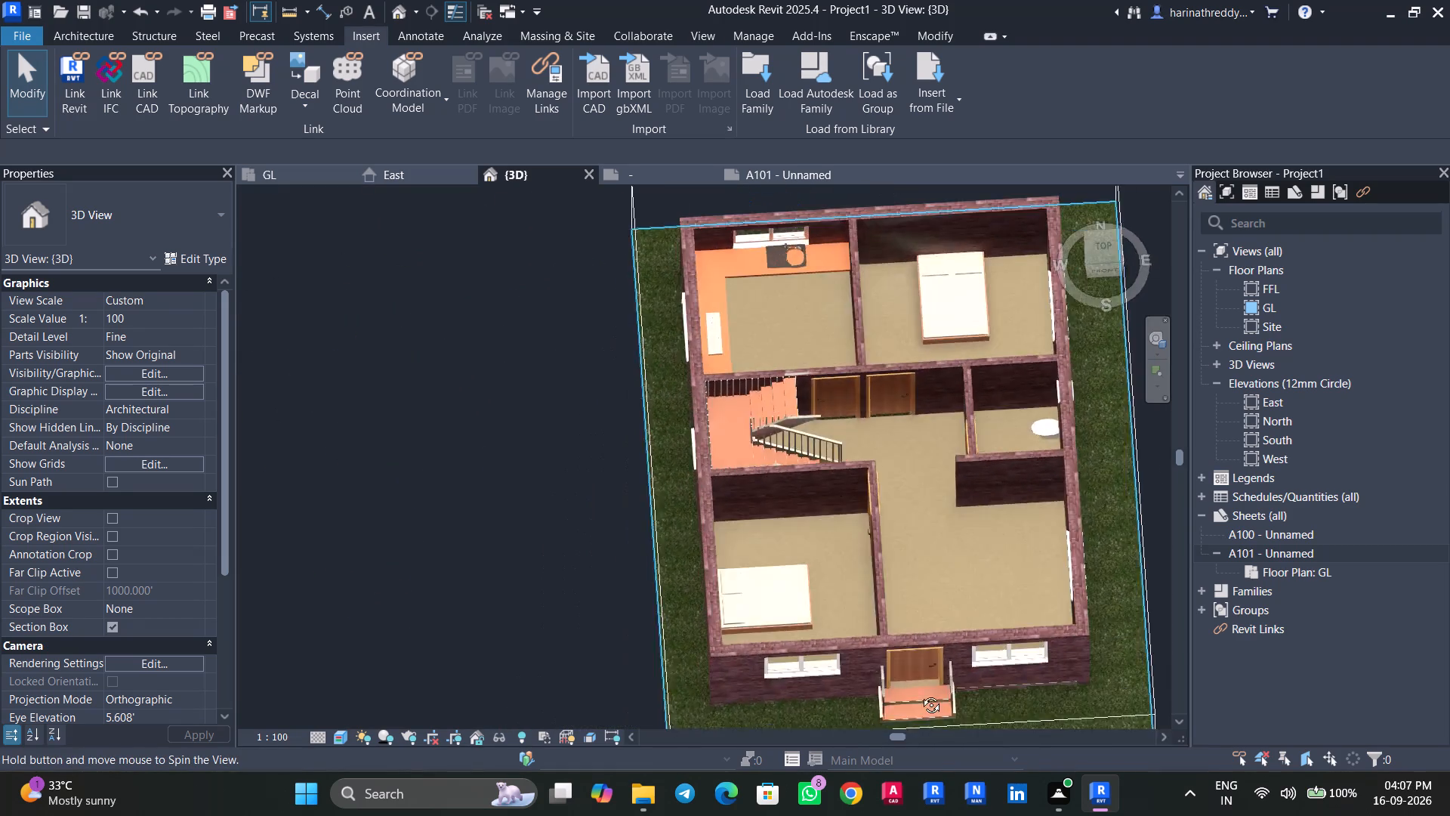
{"action": "middle_click_drag", "start_coordinate": [920, 694], "coordinate": [804, 566], "text": "shift"}
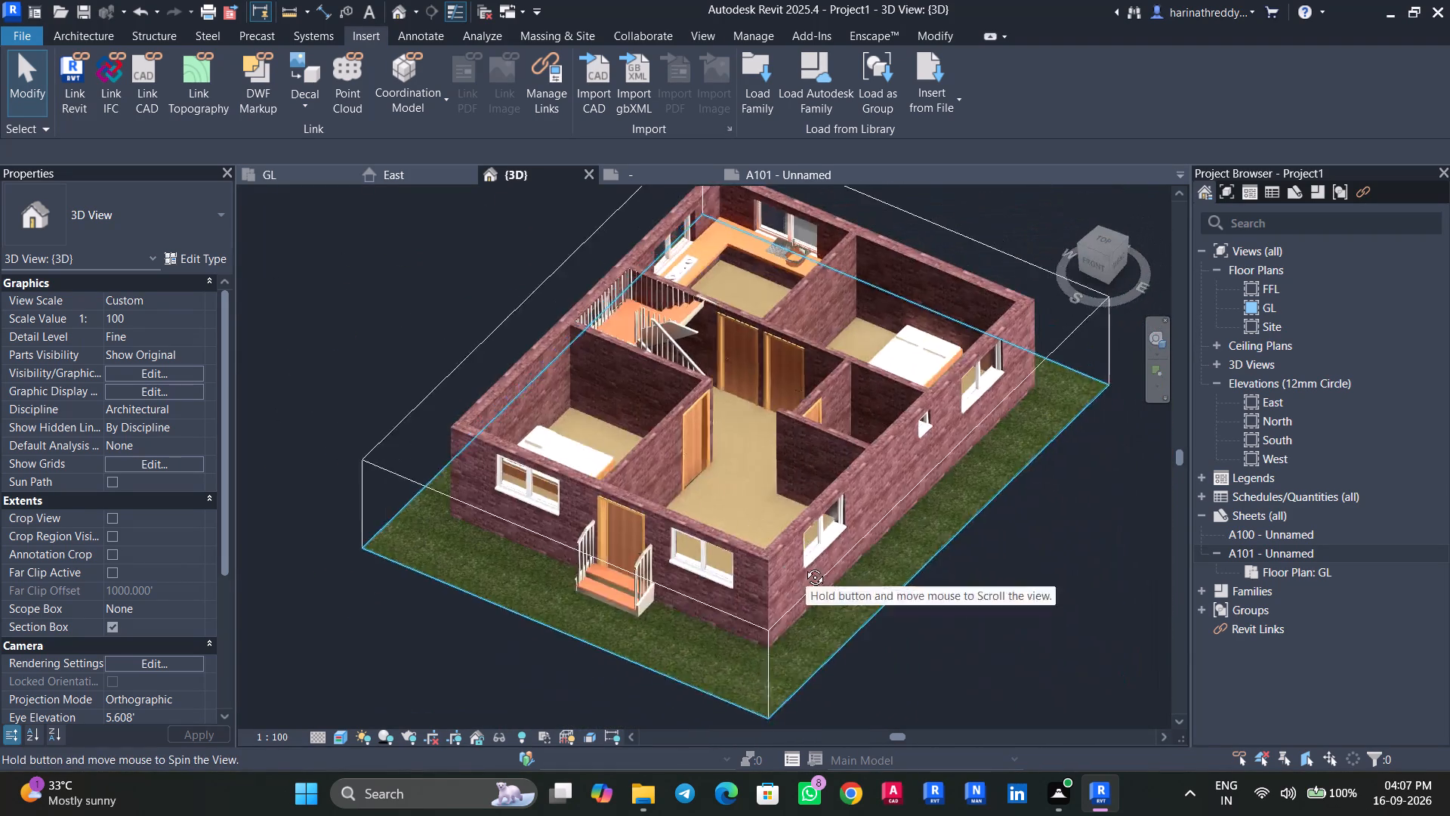
{"action": "middle_click_drag", "start_coordinate": [804, 566], "coordinate": [739, 528], "text": "shift"}
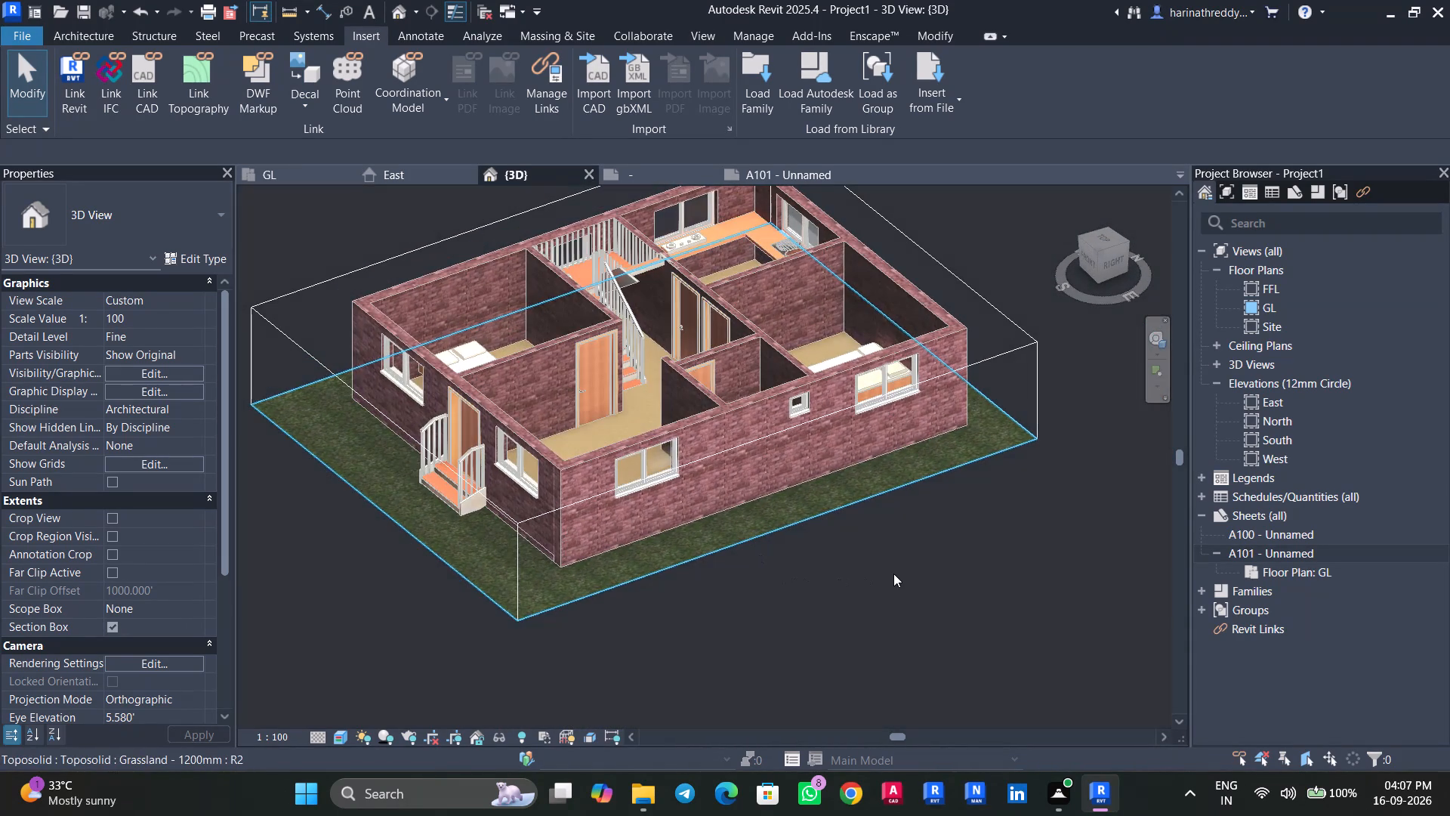
{"action": "scroll", "coordinate": [893, 573], "scroll_direction": "down", "scroll_amount": 3}
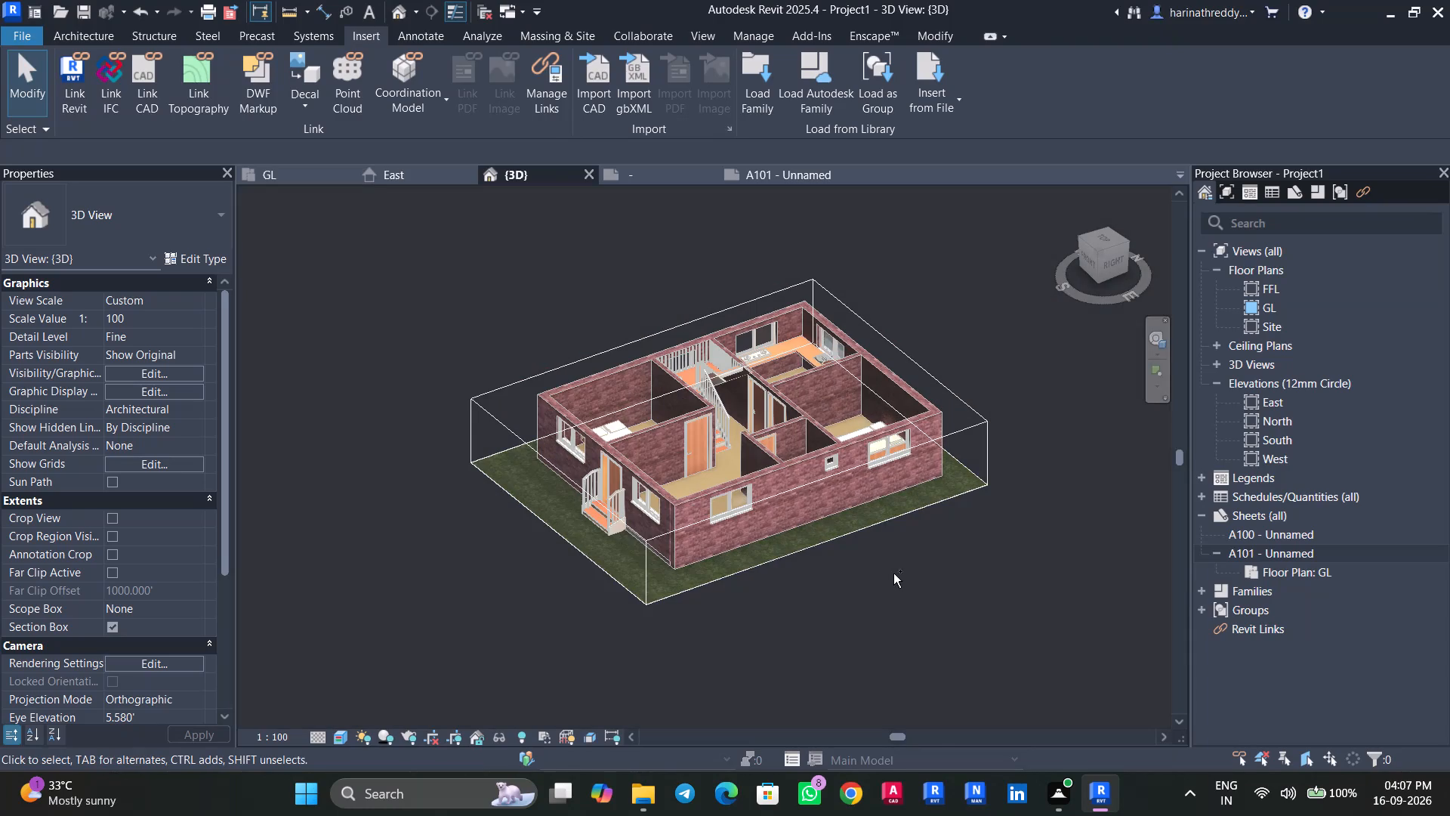
Save the project in the Downloads folder under the name INTERSHIP PROJECT 7.
{"action": "key", "text": "ctrl+s"}
{"action": "left_click", "coordinate": [433, 485]}
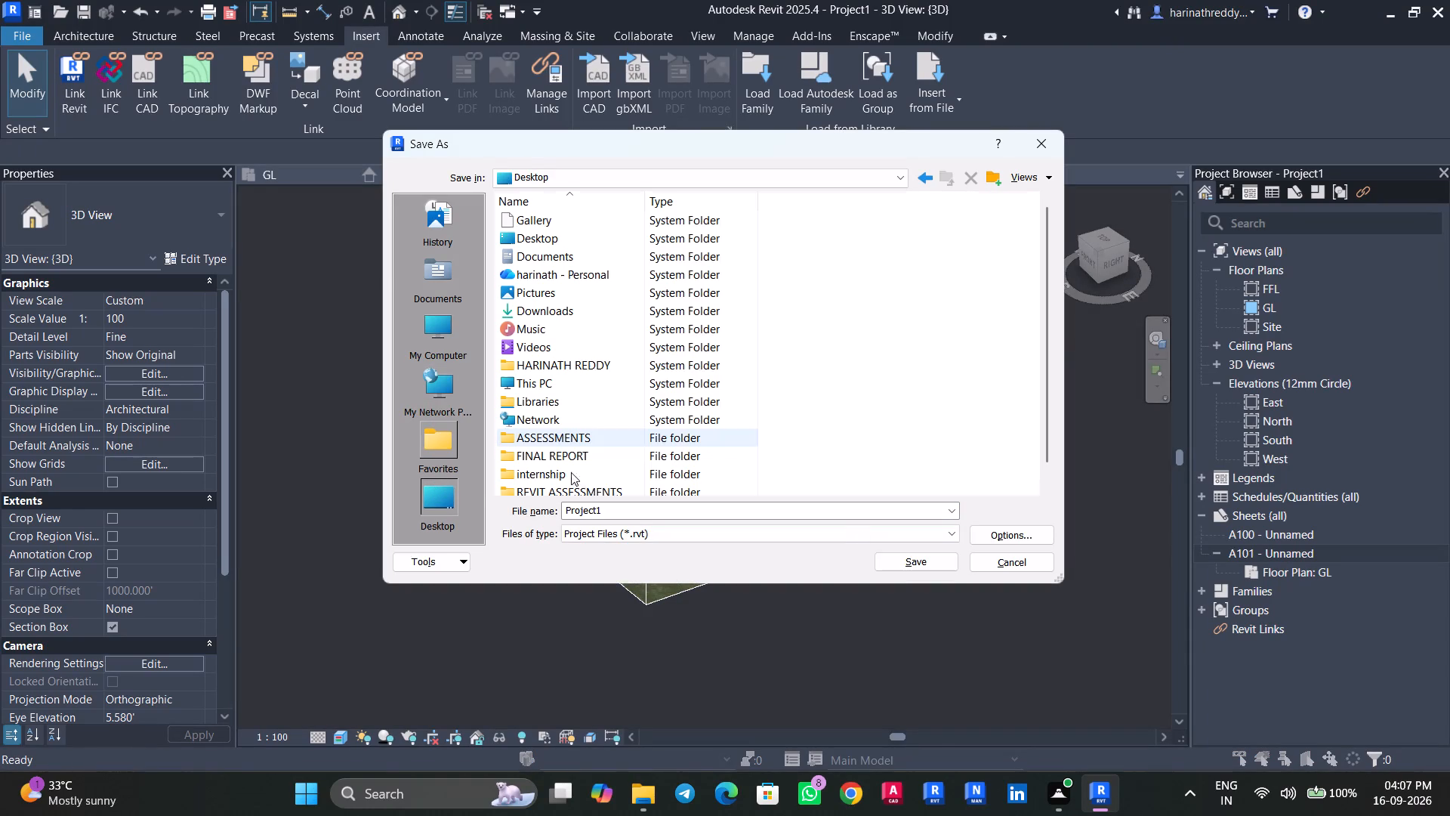
{"action": "double_click", "coordinate": [548, 317]}
{"action": "left_click", "coordinate": [626, 515]}
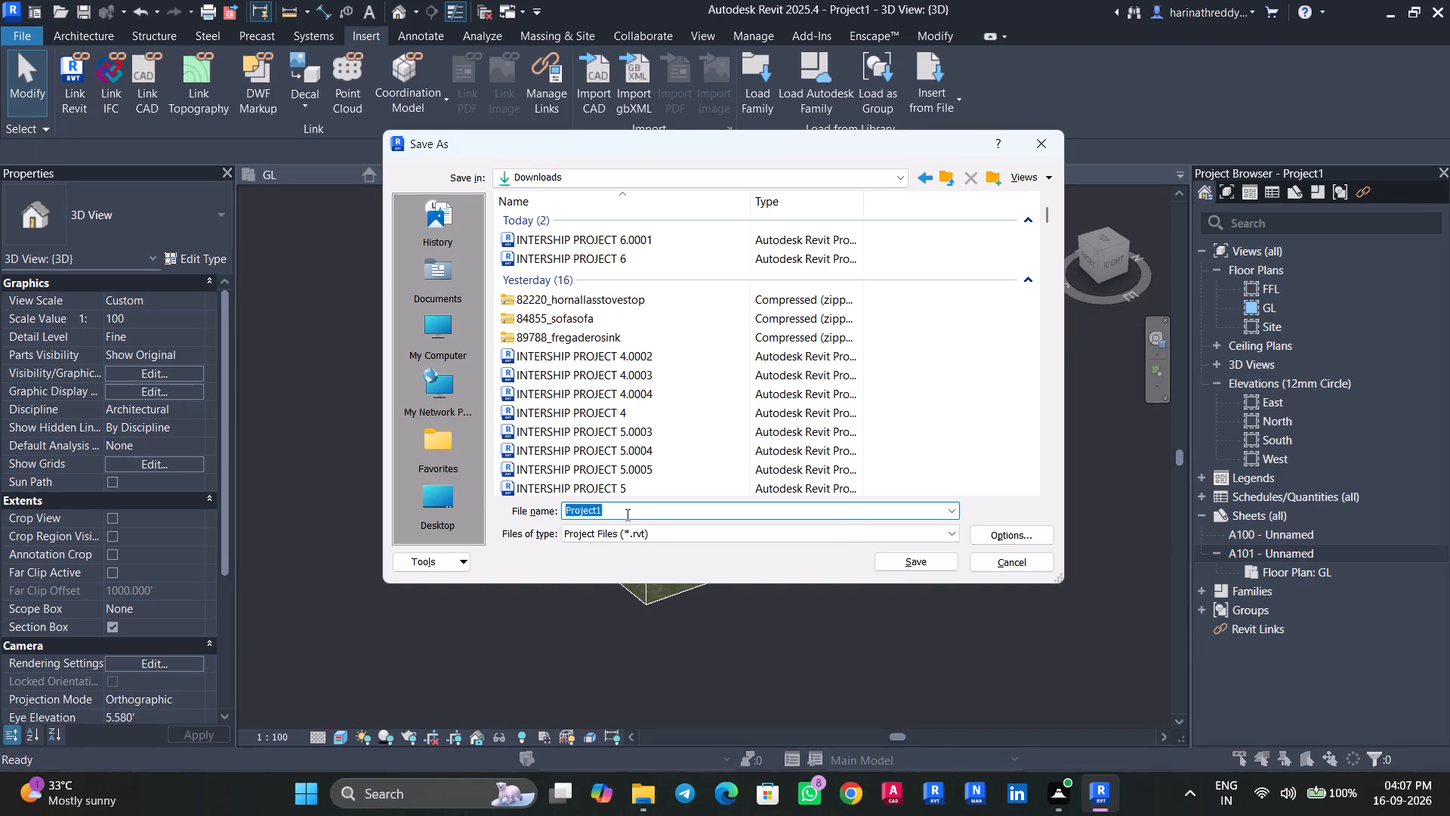
{"action": "type", "text": "INTERSHIP PROJET"}
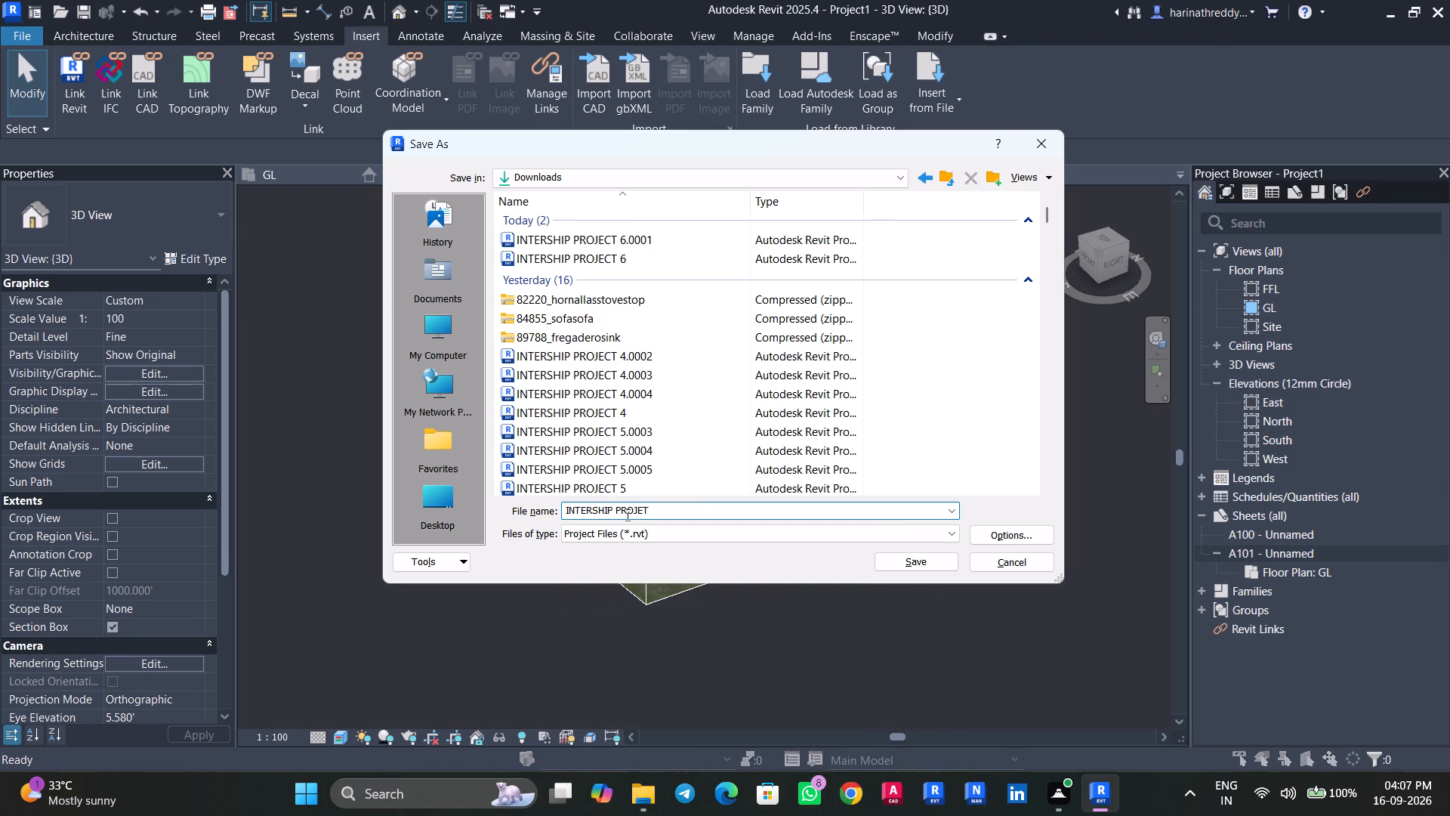
{"action": "key", "text": "BackSpace"}
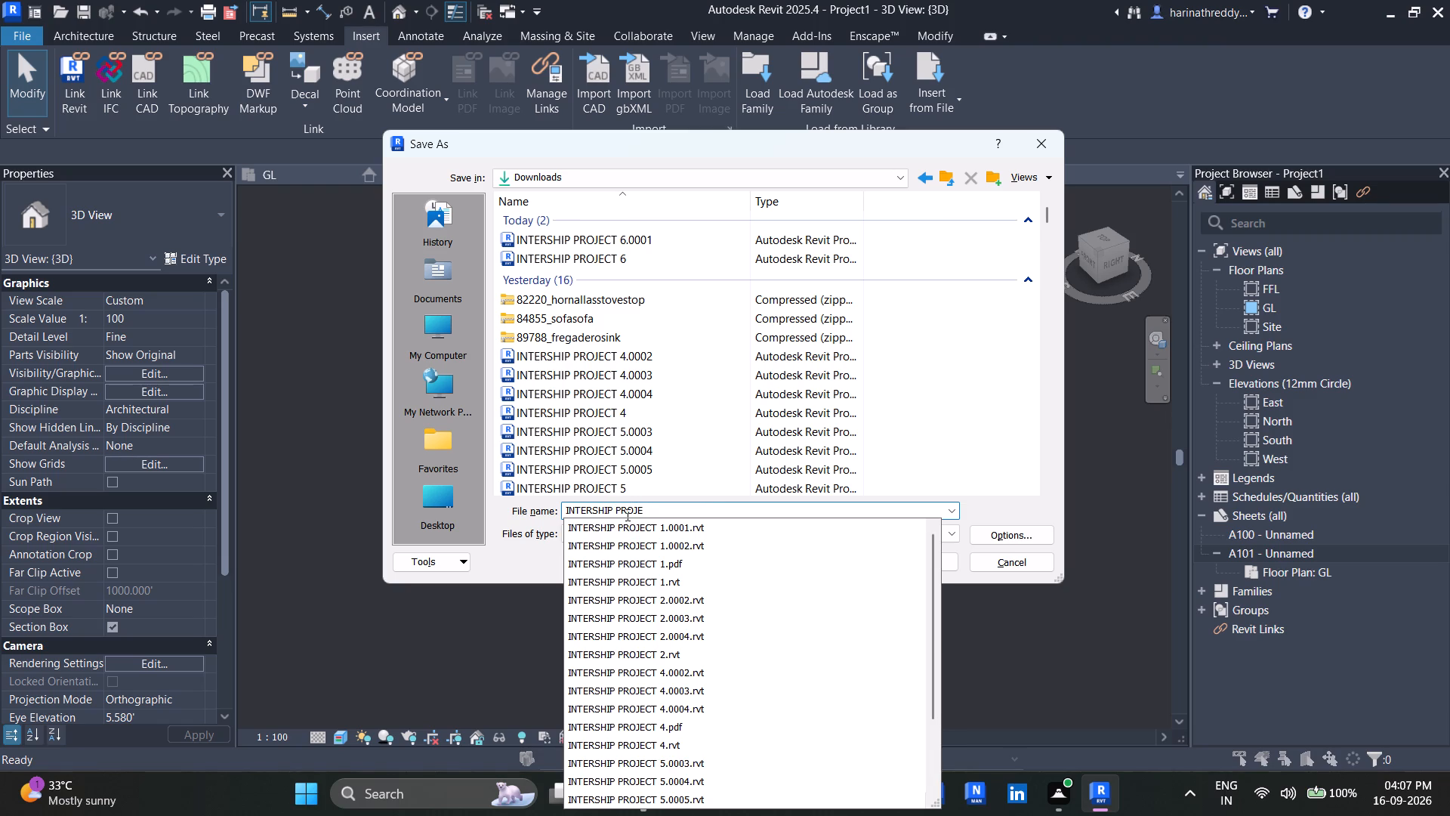
{"action": "type", "text": "CT"}
{"action": "key", "text": "space"}
{"action": "key", "text": "7"}
{"action": "left_click", "coordinate": [884, 561]}
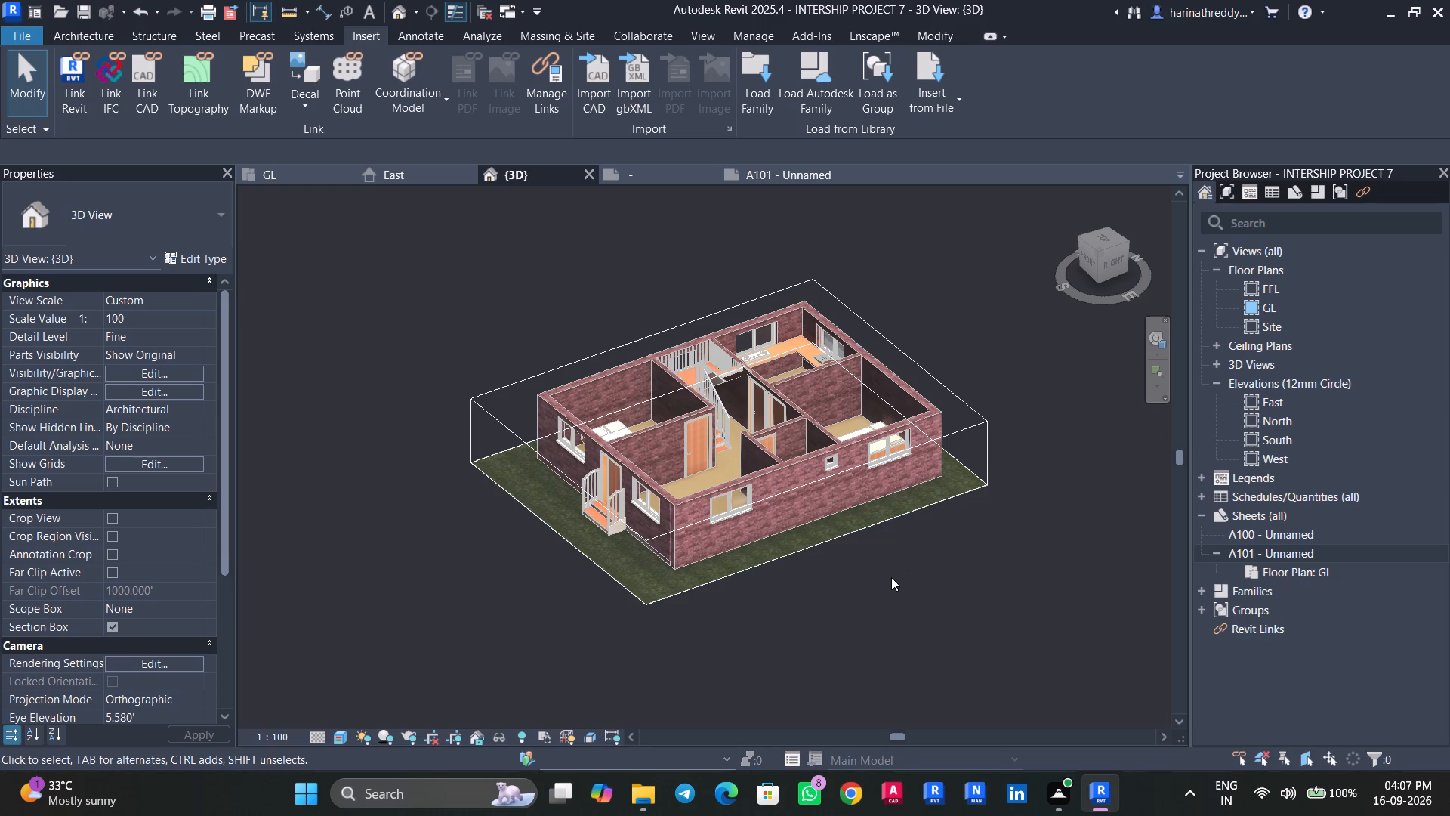
{"action": "key", "text": "ctrl+s"}
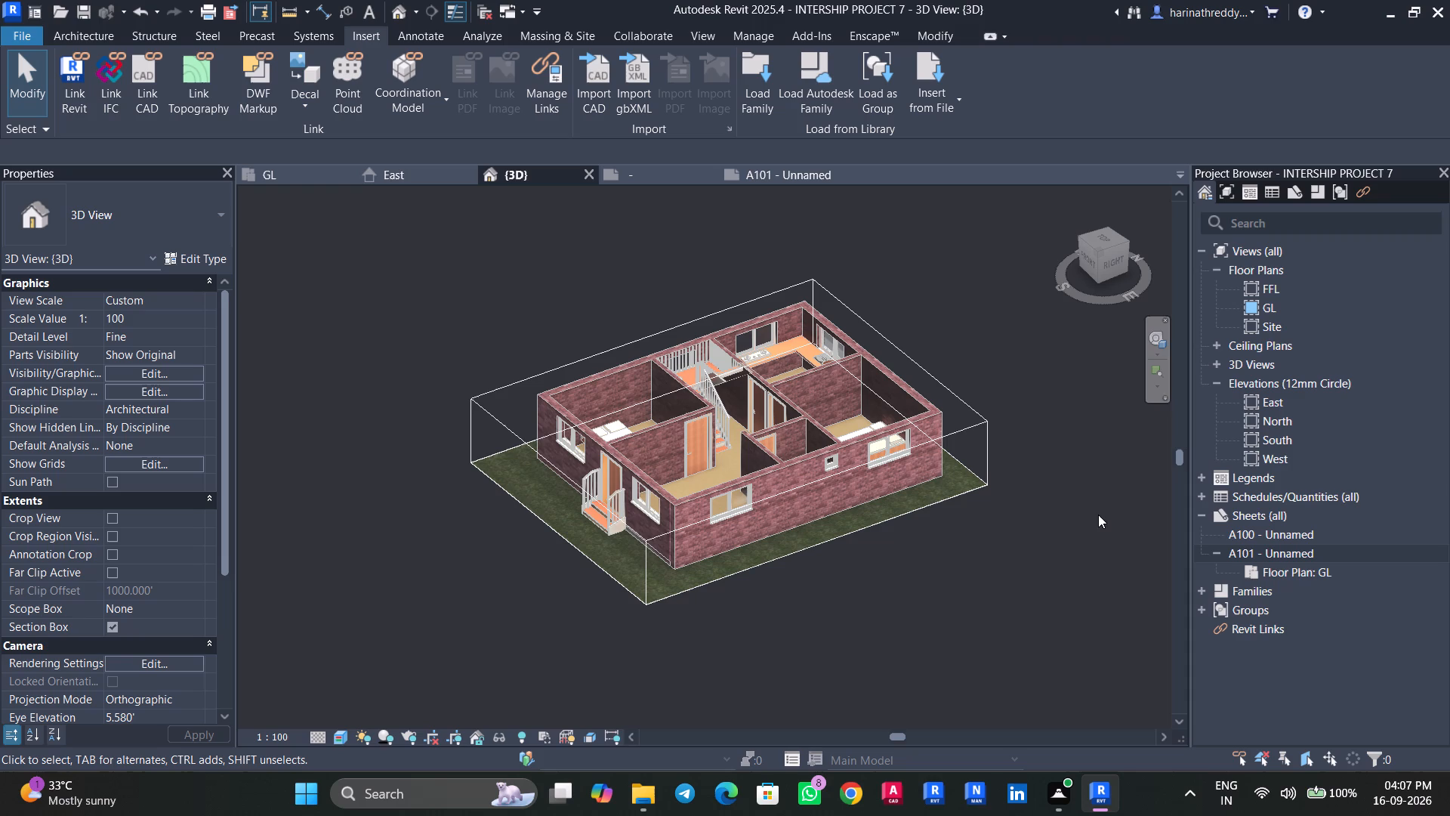
Export sheet A101 as a PDF to the Downloads folder with page size ISO A4, 210 x 297 mm.
{"action": "double_click", "coordinate": [1273, 553]}
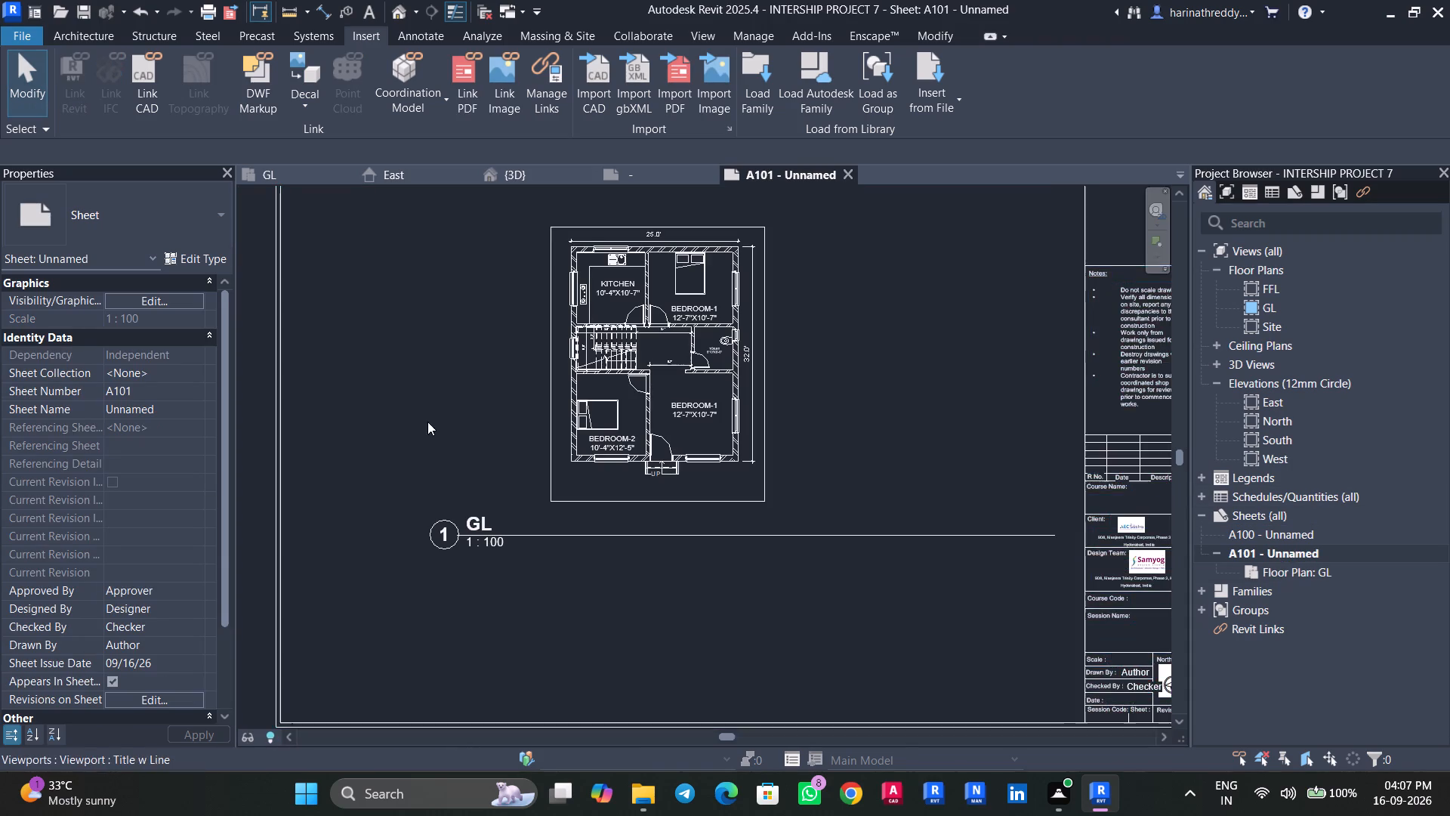
{"action": "middle_click_drag", "start_coordinate": [427, 417], "coordinate": [423, 519]}
{"action": "scroll", "coordinate": [441, 487], "scroll_direction": "down", "scroll_amount": 3}
{"action": "middle_click_drag", "start_coordinate": [441, 487], "coordinate": [507, 424]}
{"action": "scroll", "coordinate": [509, 422], "scroll_direction": "up", "scroll_amount": 4}
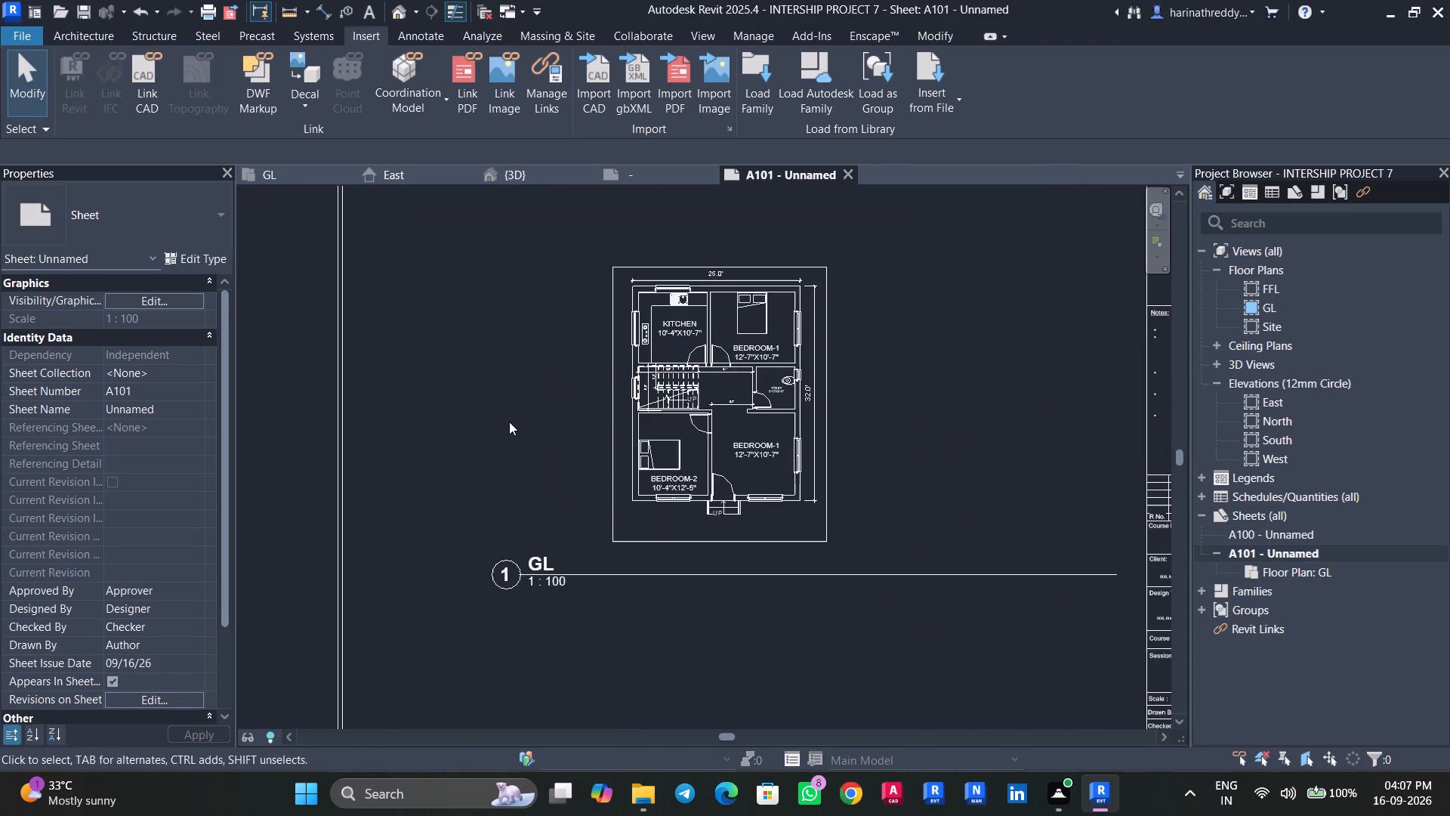
{"action": "middle_click_drag", "start_coordinate": [509, 422], "coordinate": [434, 430]}
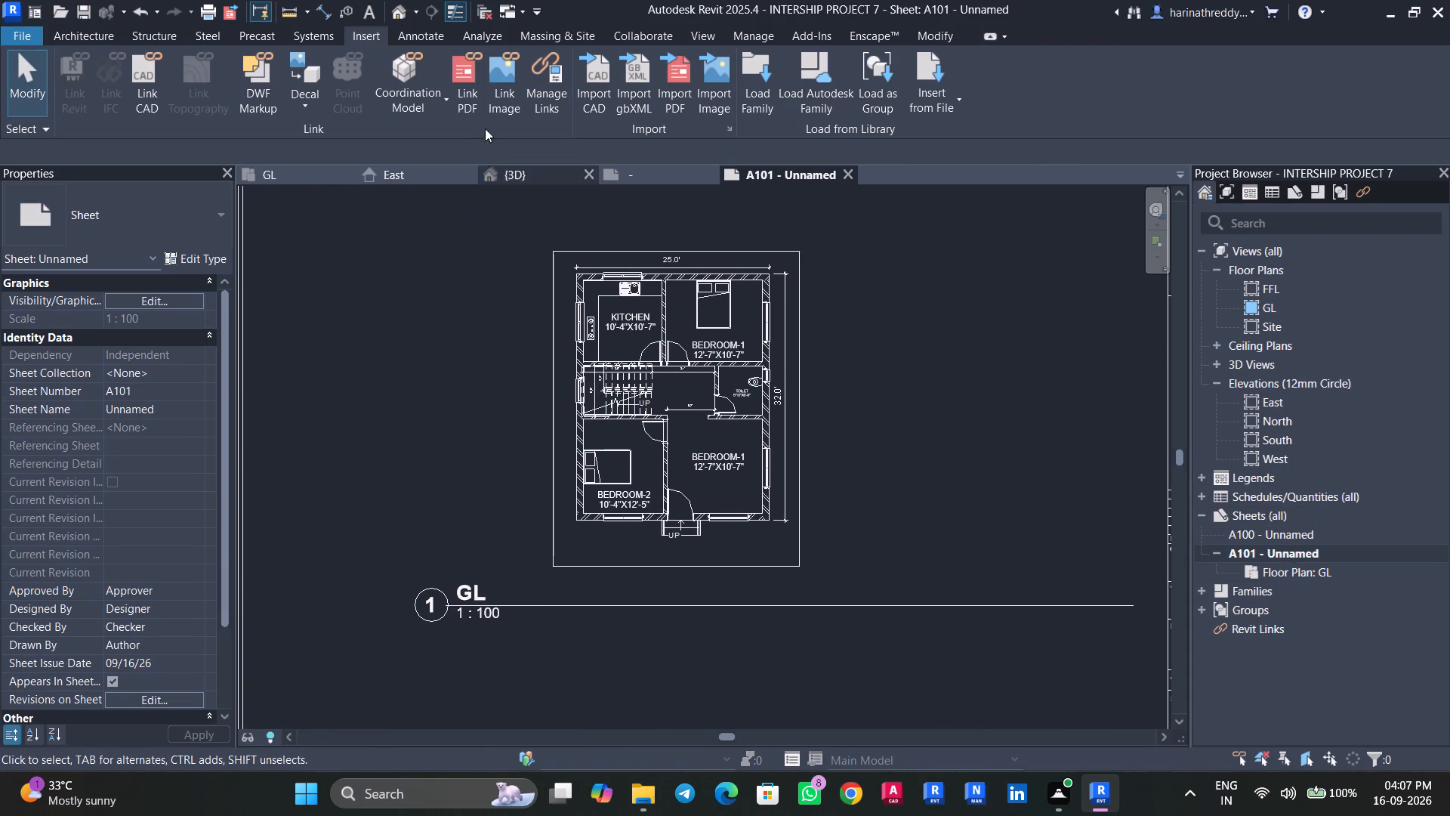
{"action": "left_click", "coordinate": [231, 19]}
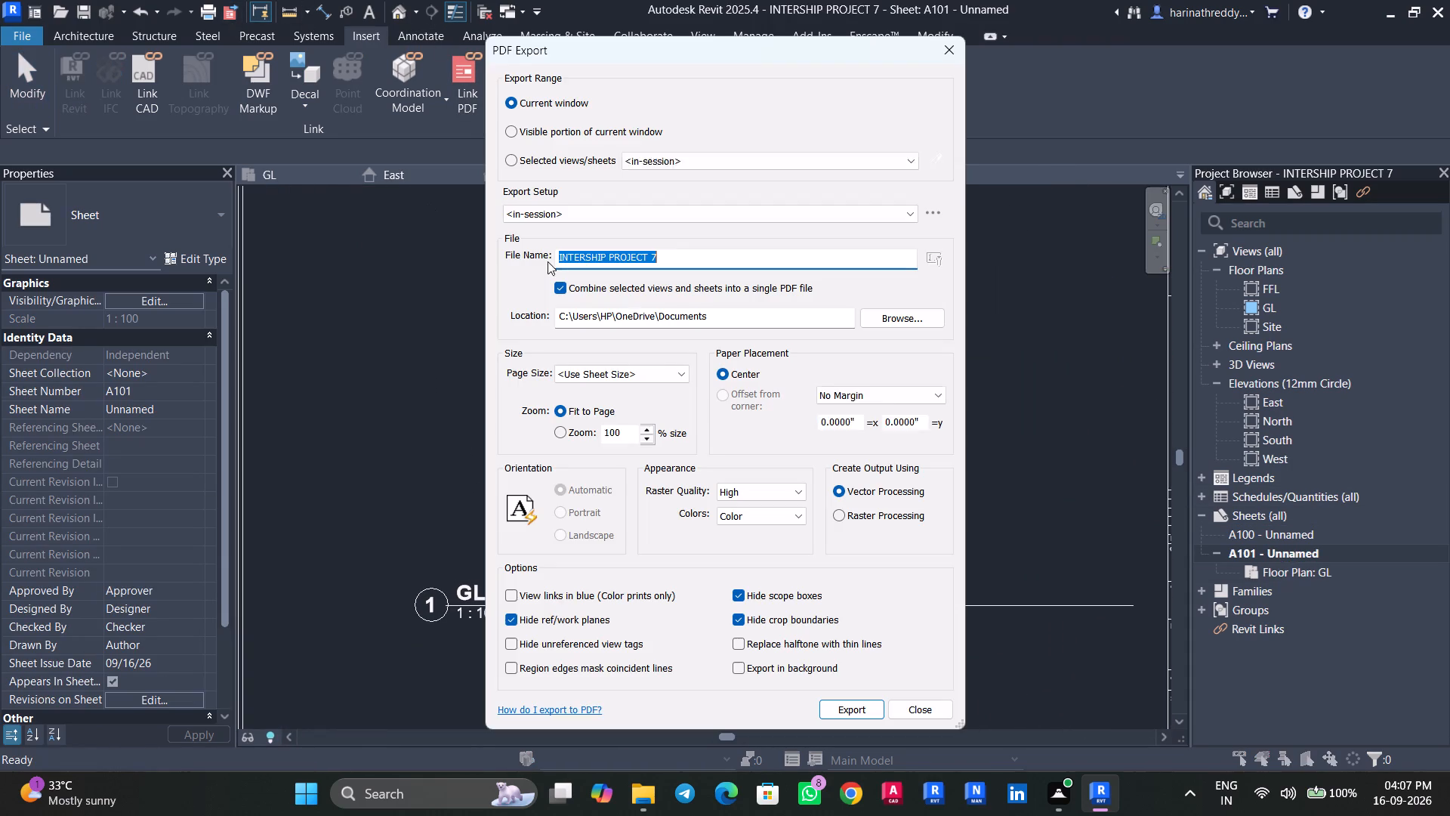
{"action": "left_click", "coordinate": [895, 321]}
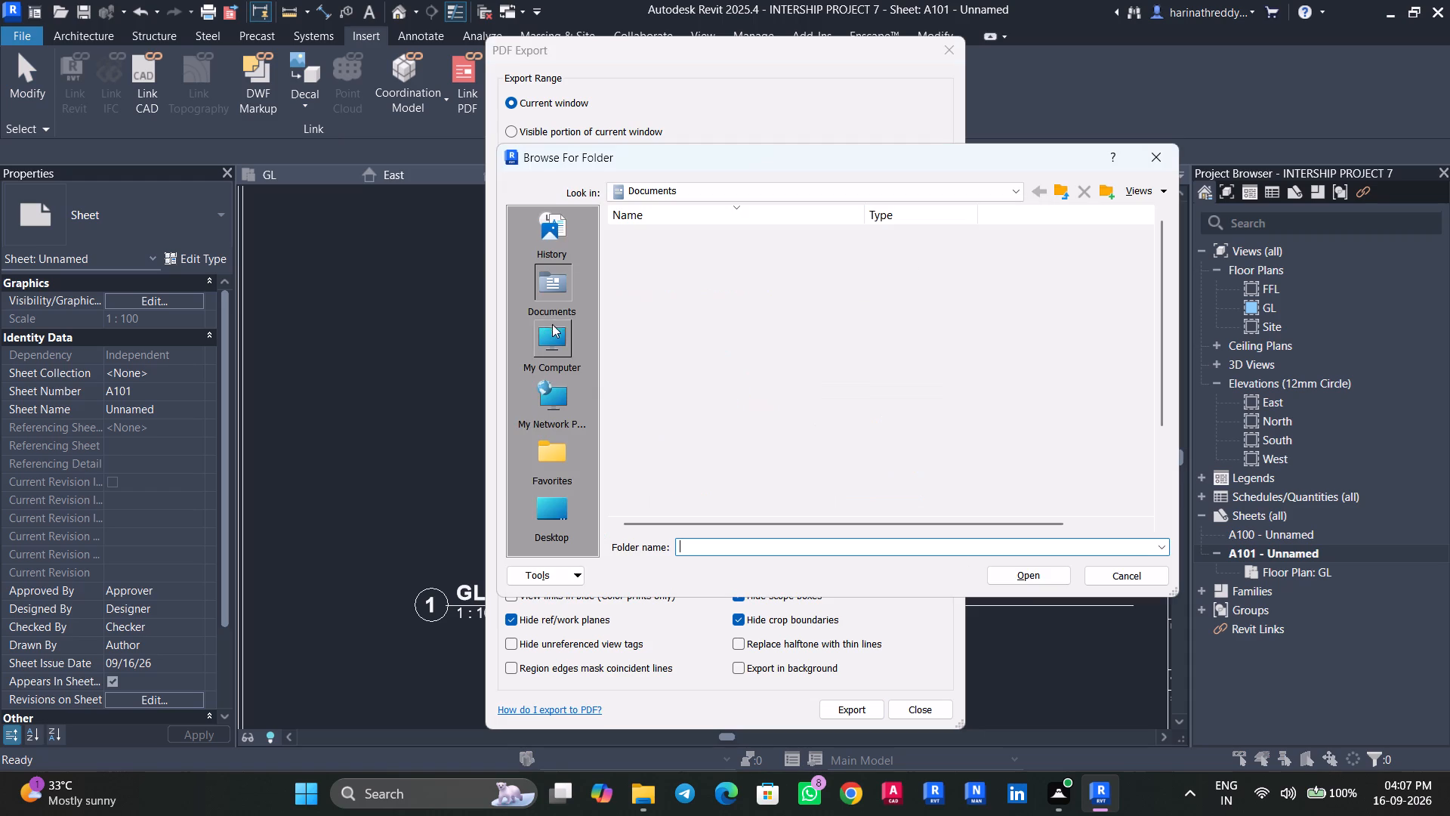
{"action": "left_click", "coordinate": [552, 509]}
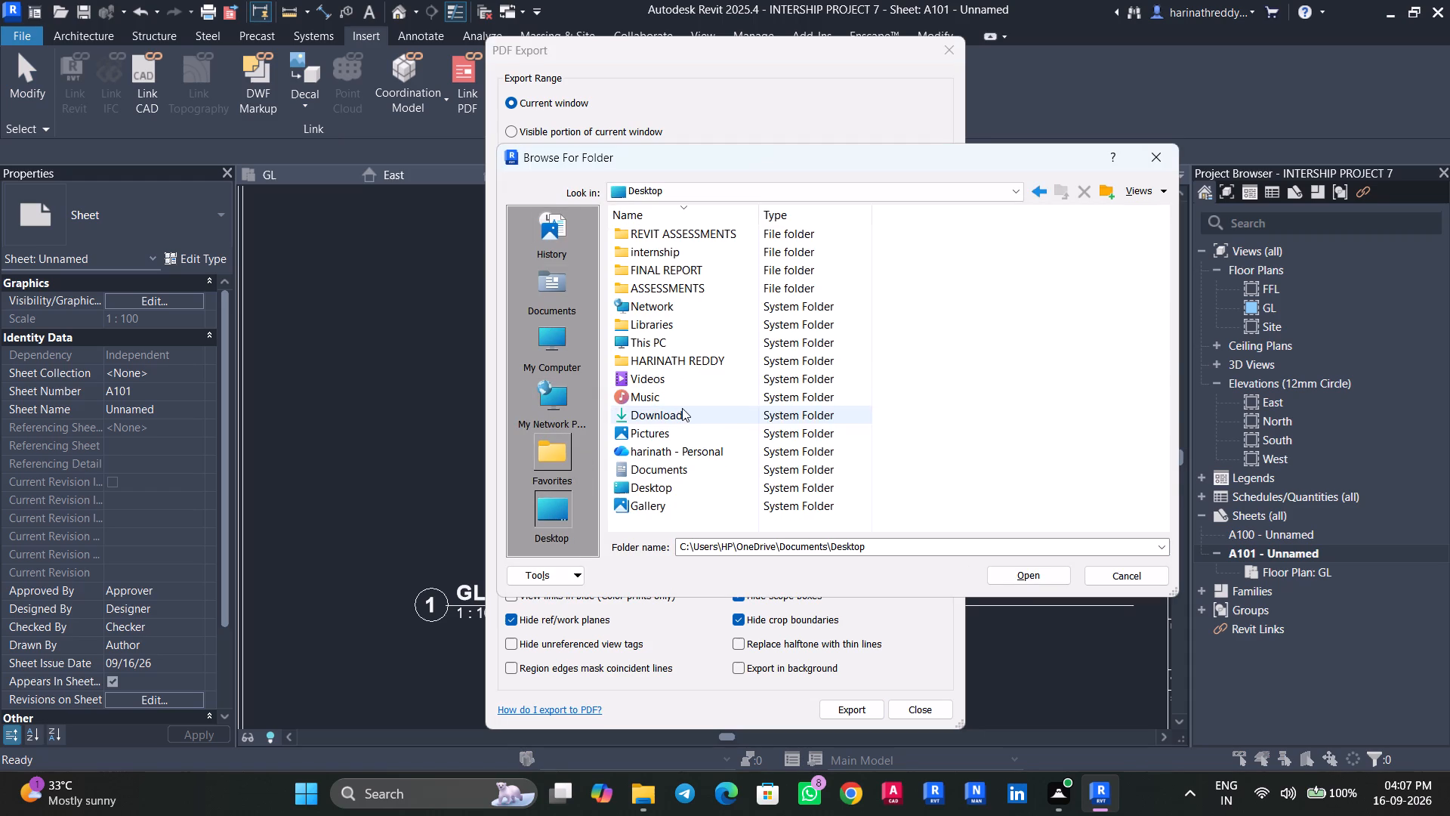
{"action": "double_click", "coordinate": [682, 409]}
{"action": "left_click", "coordinate": [1013, 583]}
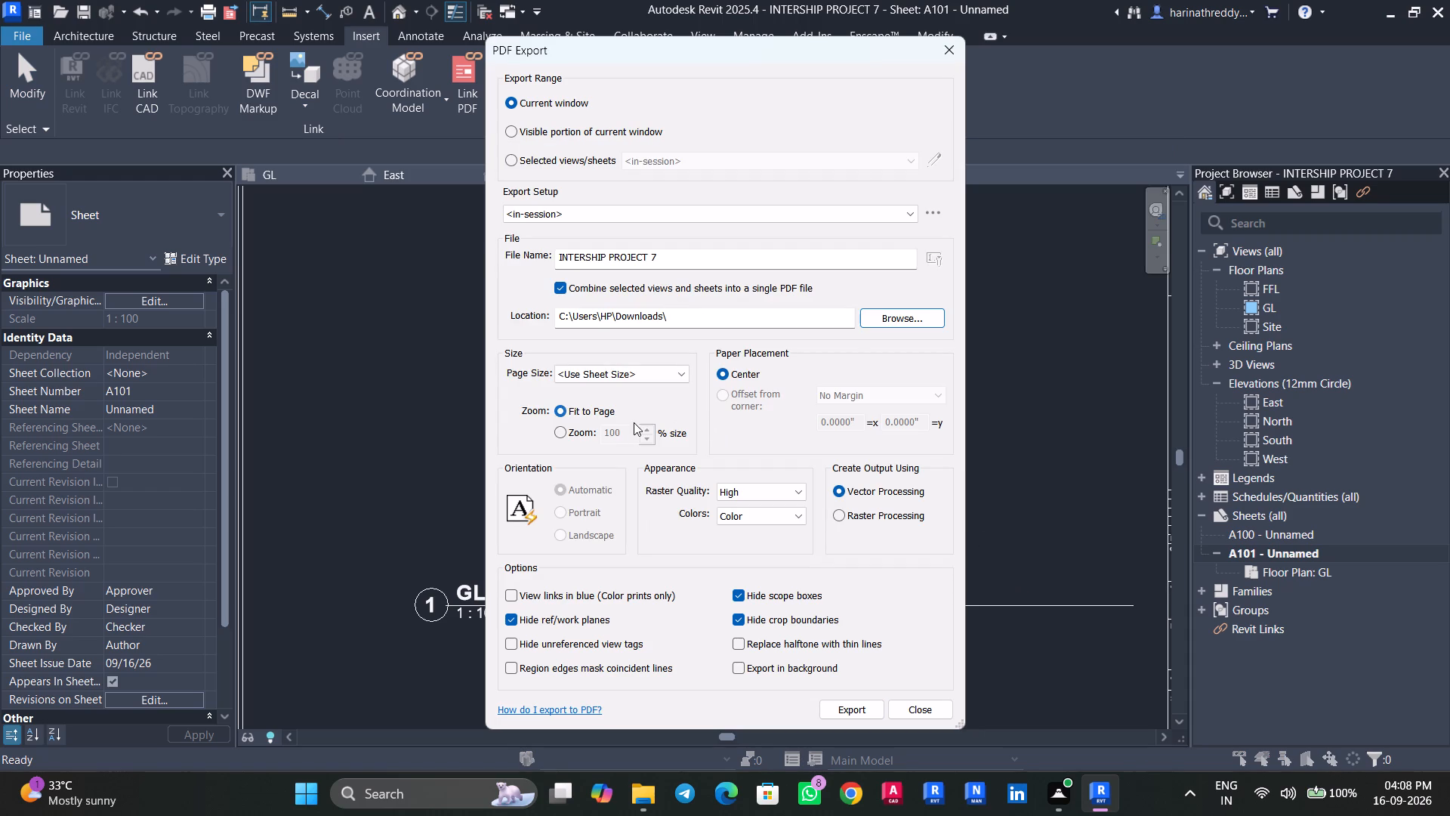
{"action": "left_click", "coordinate": [626, 379]}
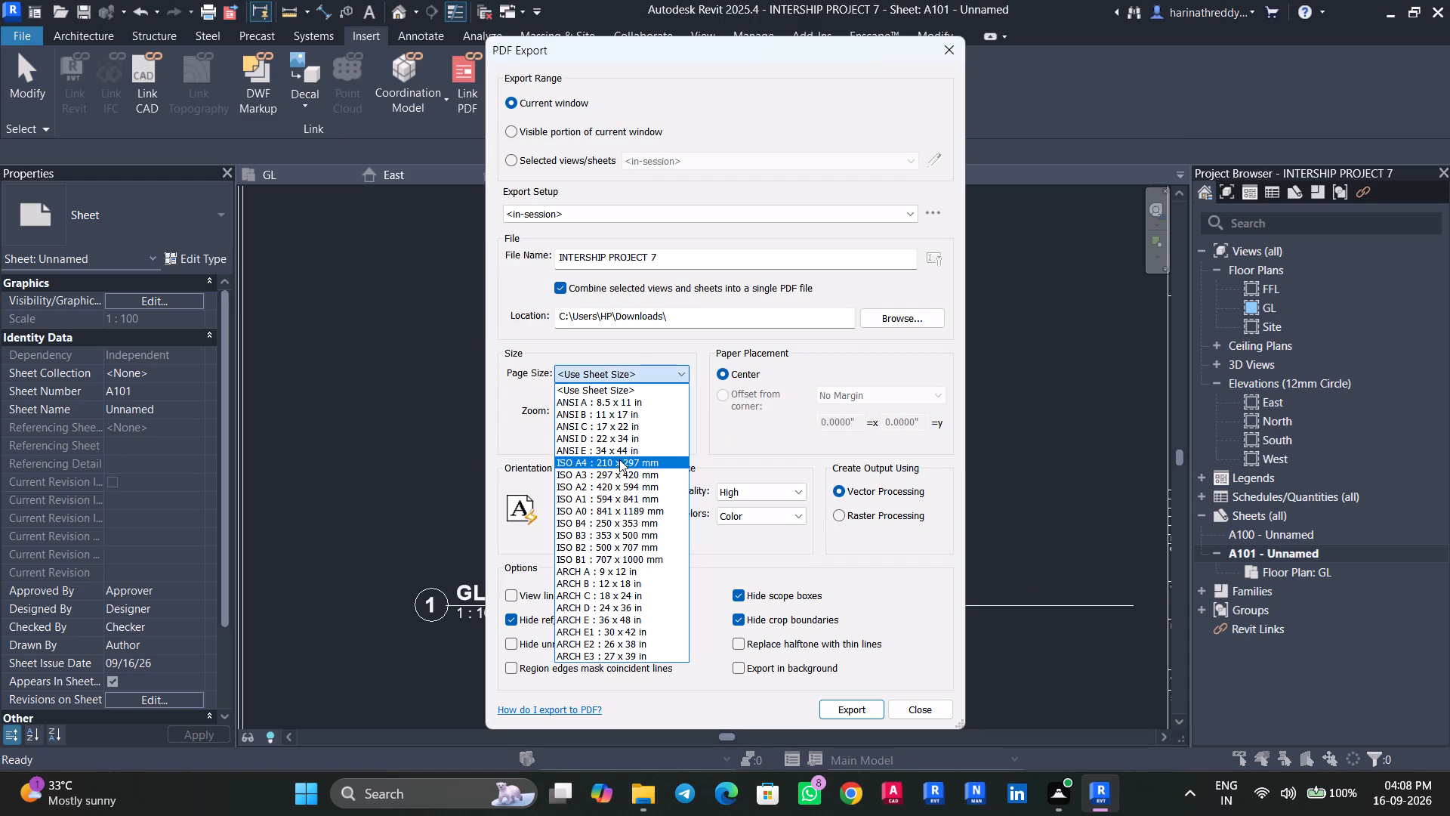
{"action": "left_click", "coordinate": [619, 459]}
{"action": "left_click", "coordinate": [847, 706]}
{"action": "left_click", "coordinate": [779, 403]}
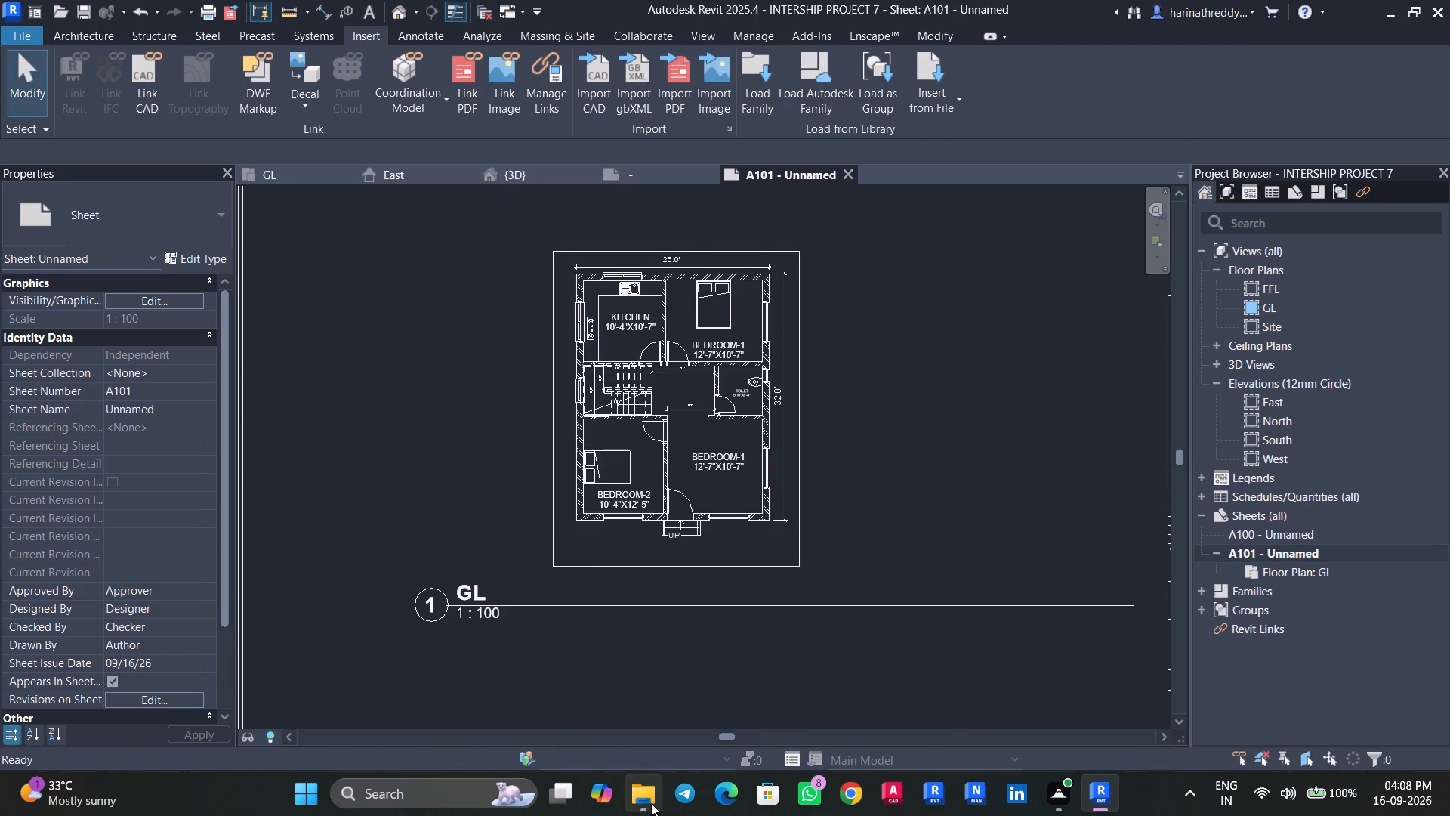
Open the exported INTERSHIP PROJECT 7 PDF from Downloads, examine the floor plan and title block, and return to Revit.
{"action": "left_click", "coordinate": [651, 803]}
{"action": "left_click", "coordinate": [56, 255]}
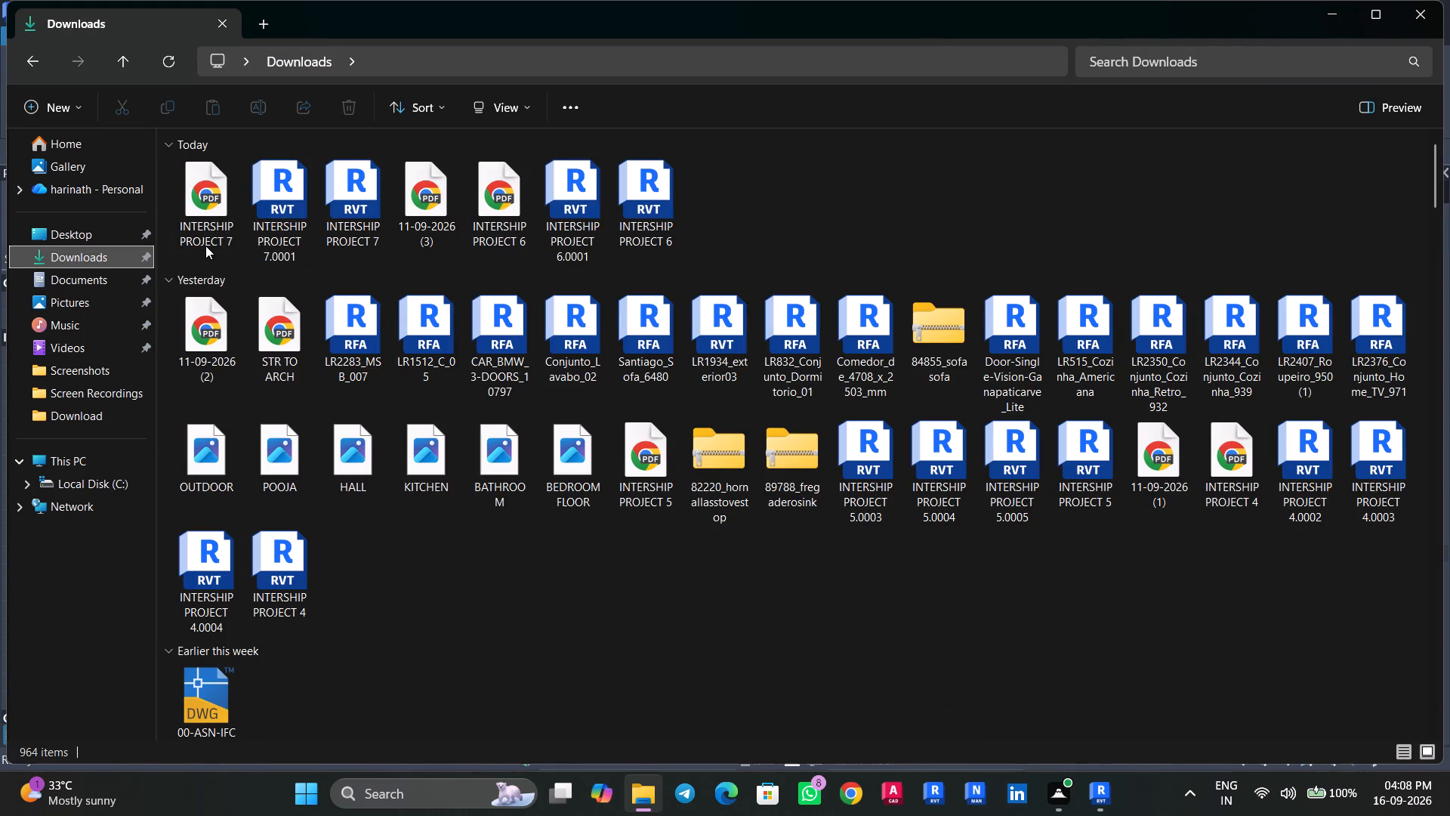
{"action": "triple_click", "coordinate": [205, 246]}
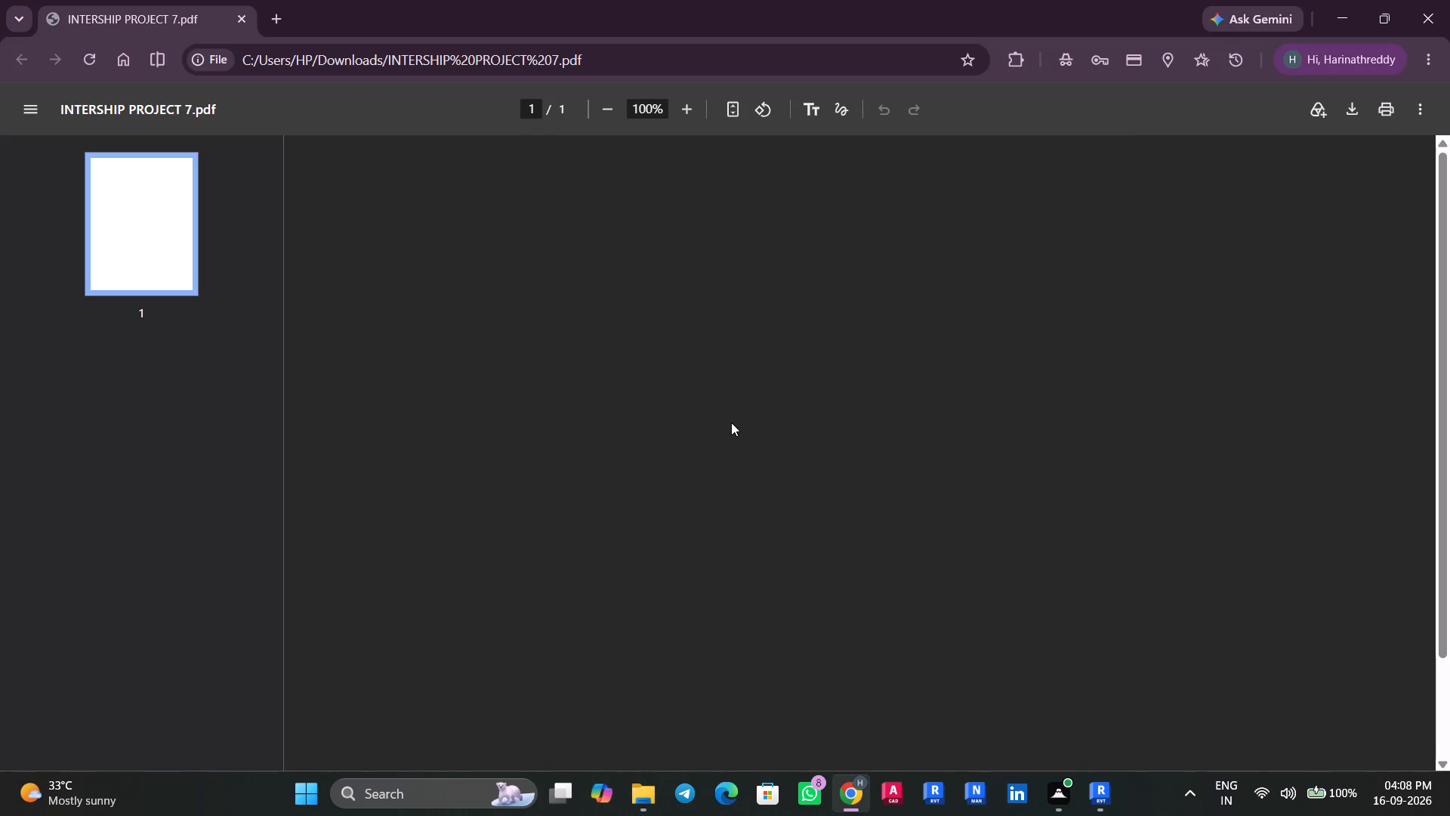
{"action": "scroll", "coordinate": [793, 508], "scroll_direction": "down", "scroll_amount": 2}
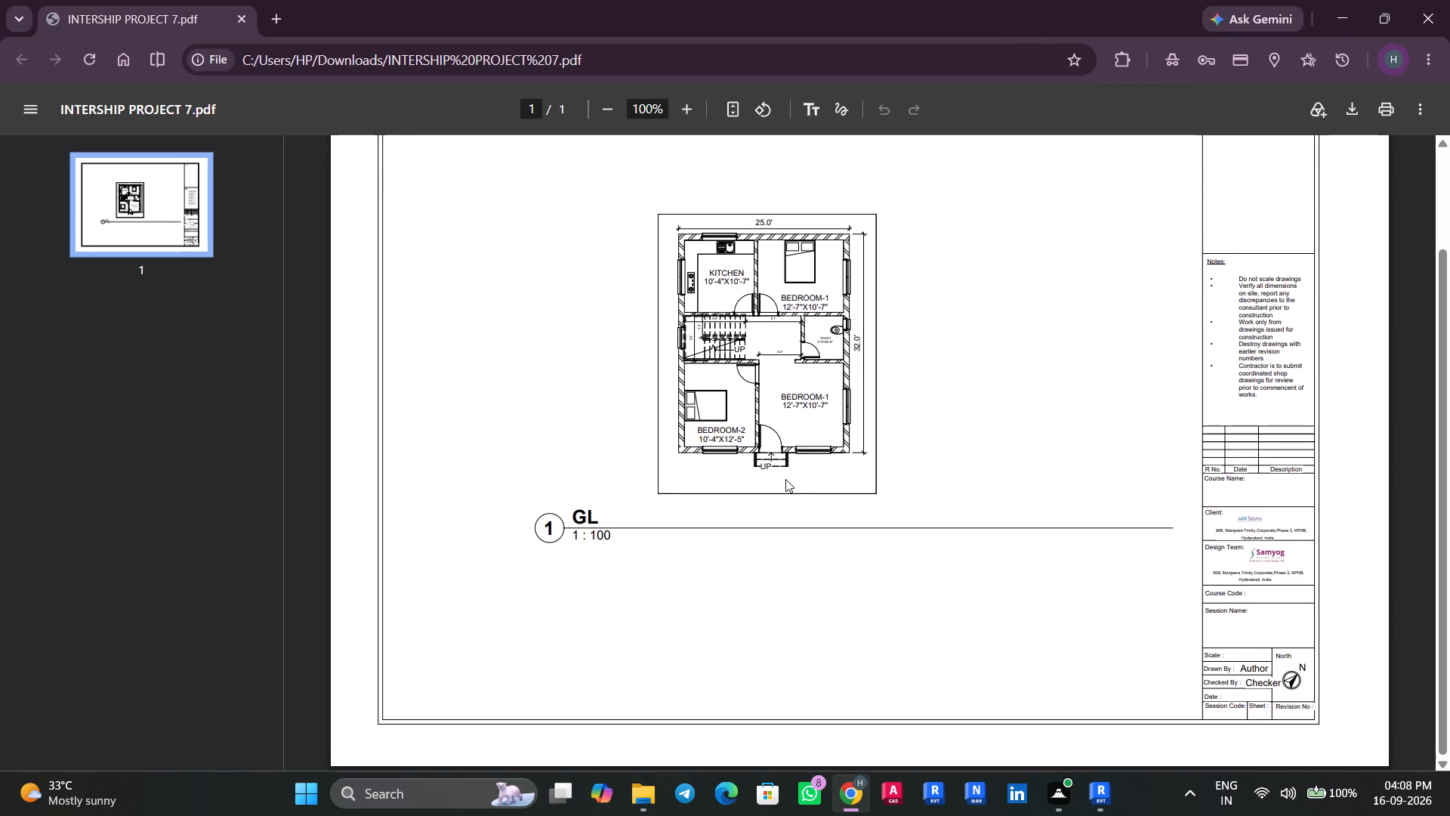
{"action": "scroll", "coordinate": [785, 479], "scroll_direction": "up", "scroll_amount": 4}
{"action": "scroll", "coordinate": [785, 478], "scroll_direction": "up", "scroll_amount": 3, "text": "ctrl"}
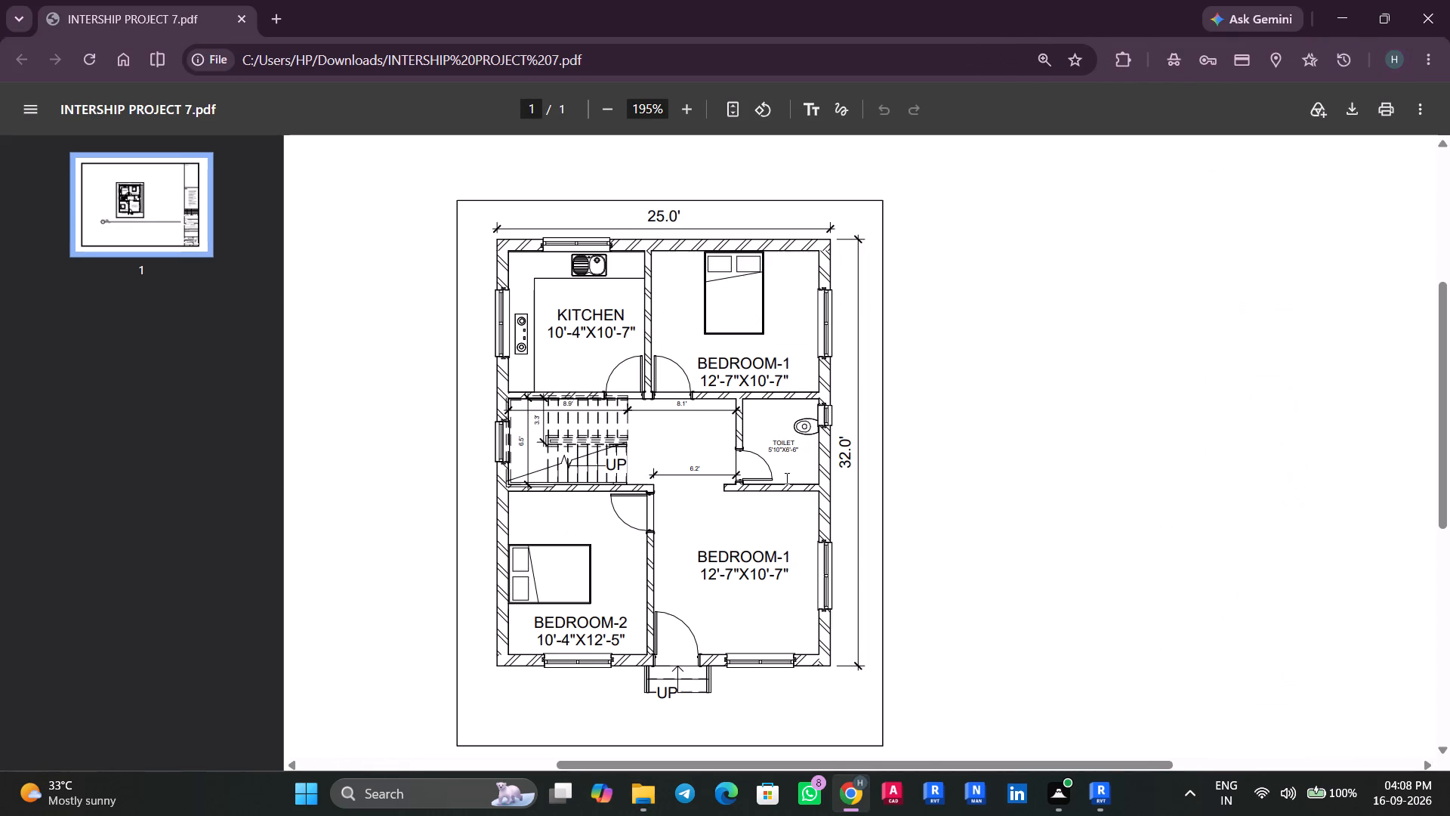
{"action": "scroll", "coordinate": [785, 478], "scroll_direction": "up", "scroll_amount": 2}
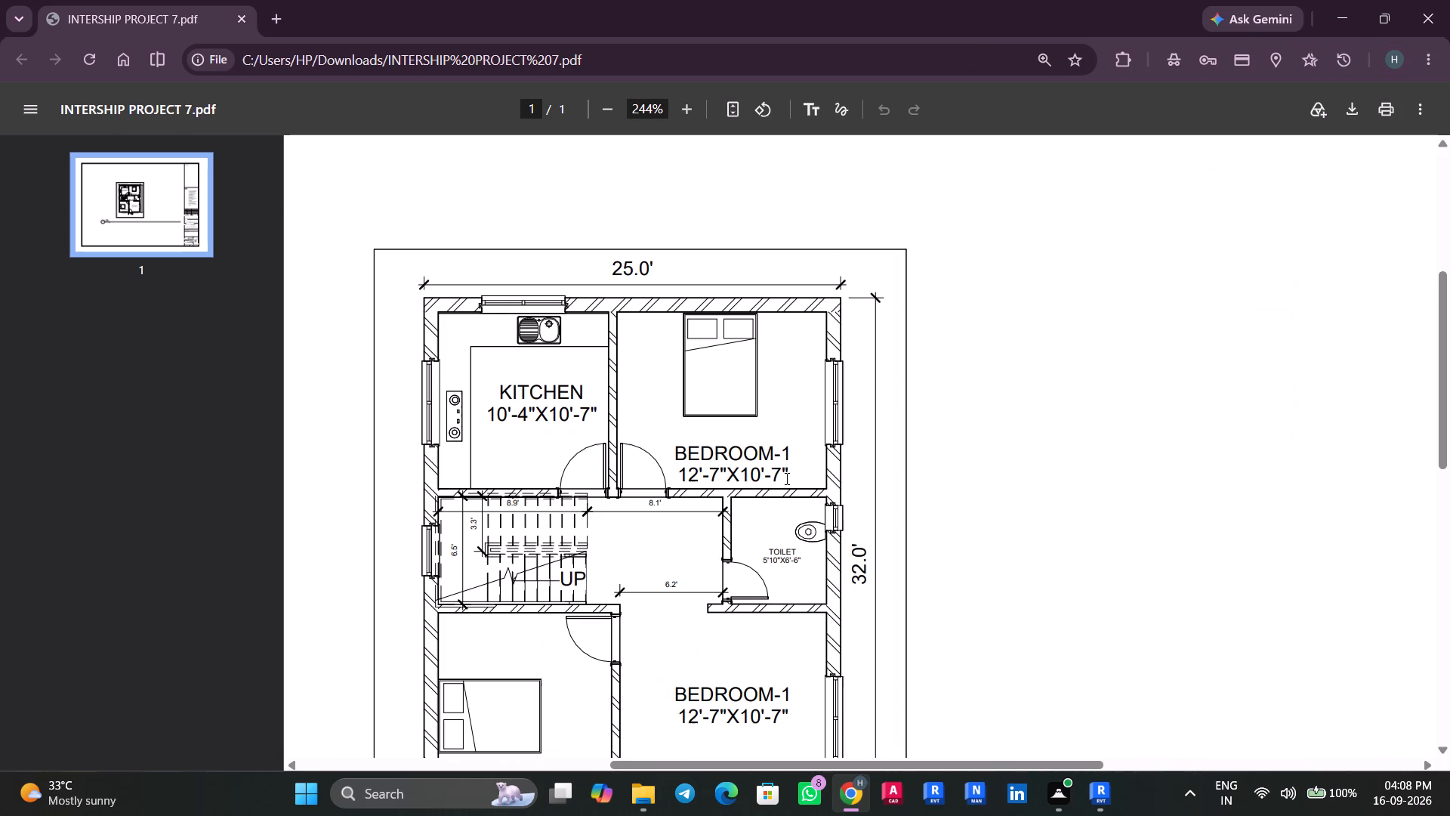
{"action": "scroll", "coordinate": [785, 478], "scroll_direction": "down", "scroll_amount": 5, "text": "ctrl"}
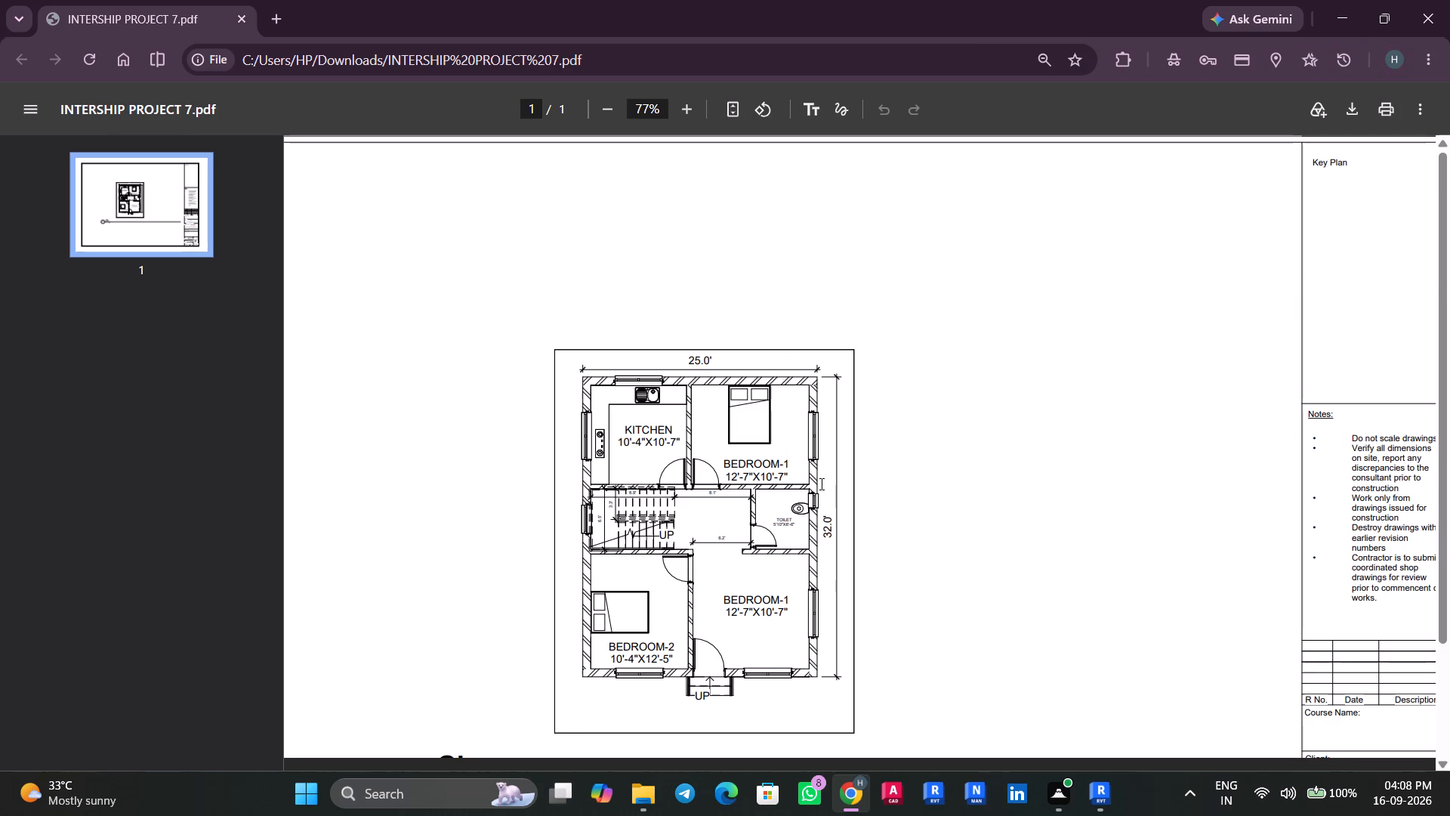
{"action": "scroll", "coordinate": [820, 484], "scroll_direction": "down", "scroll_amount": 4, "text": "ctrl"}
{"action": "scroll", "coordinate": [965, 595], "scroll_direction": "down", "scroll_amount": 3}
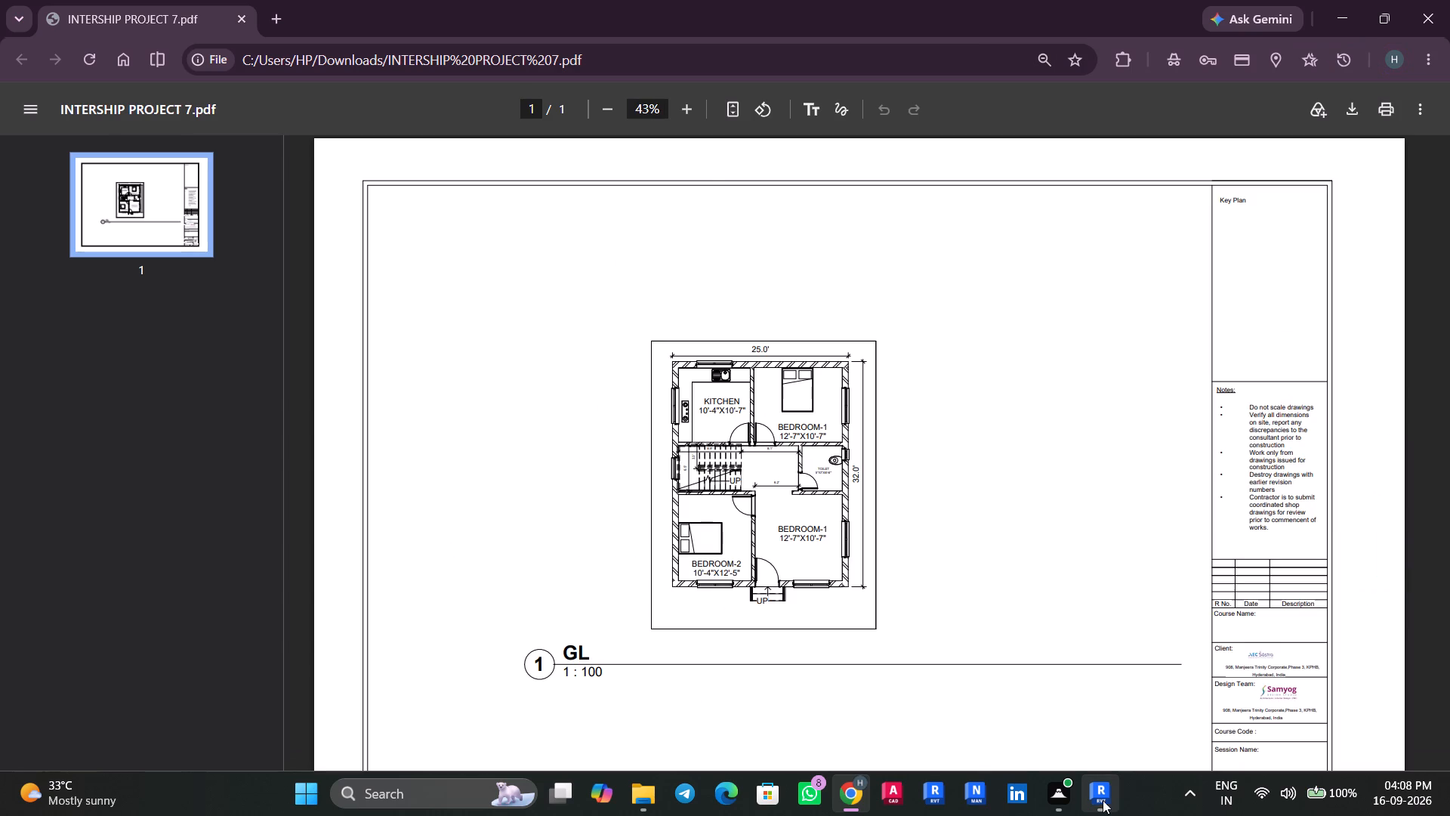
{"action": "left_click", "coordinate": [1103, 800]}
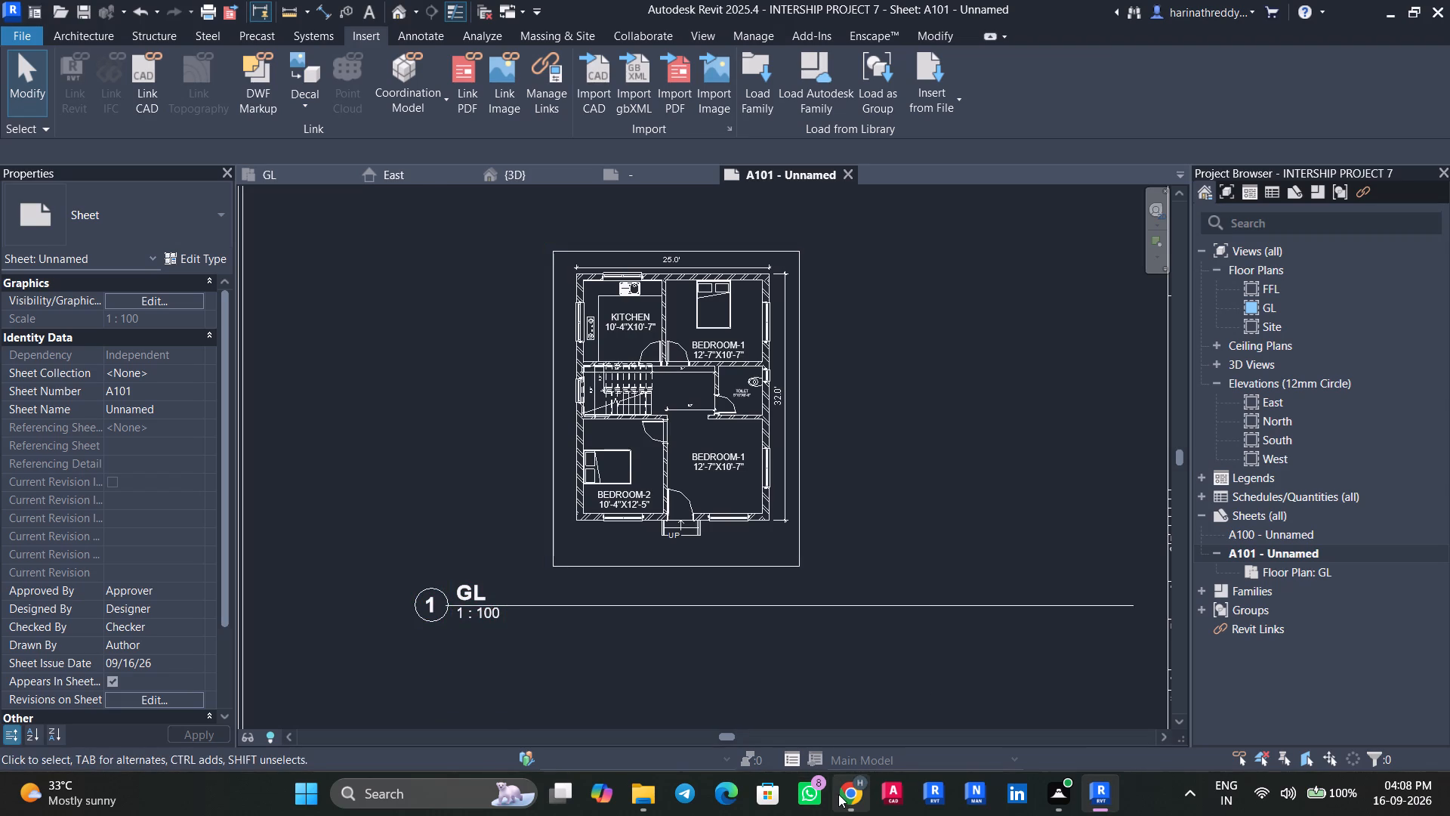
{"action": "left_click", "coordinate": [841, 794]}
{"action": "left_click", "coordinate": [1448, 0]}
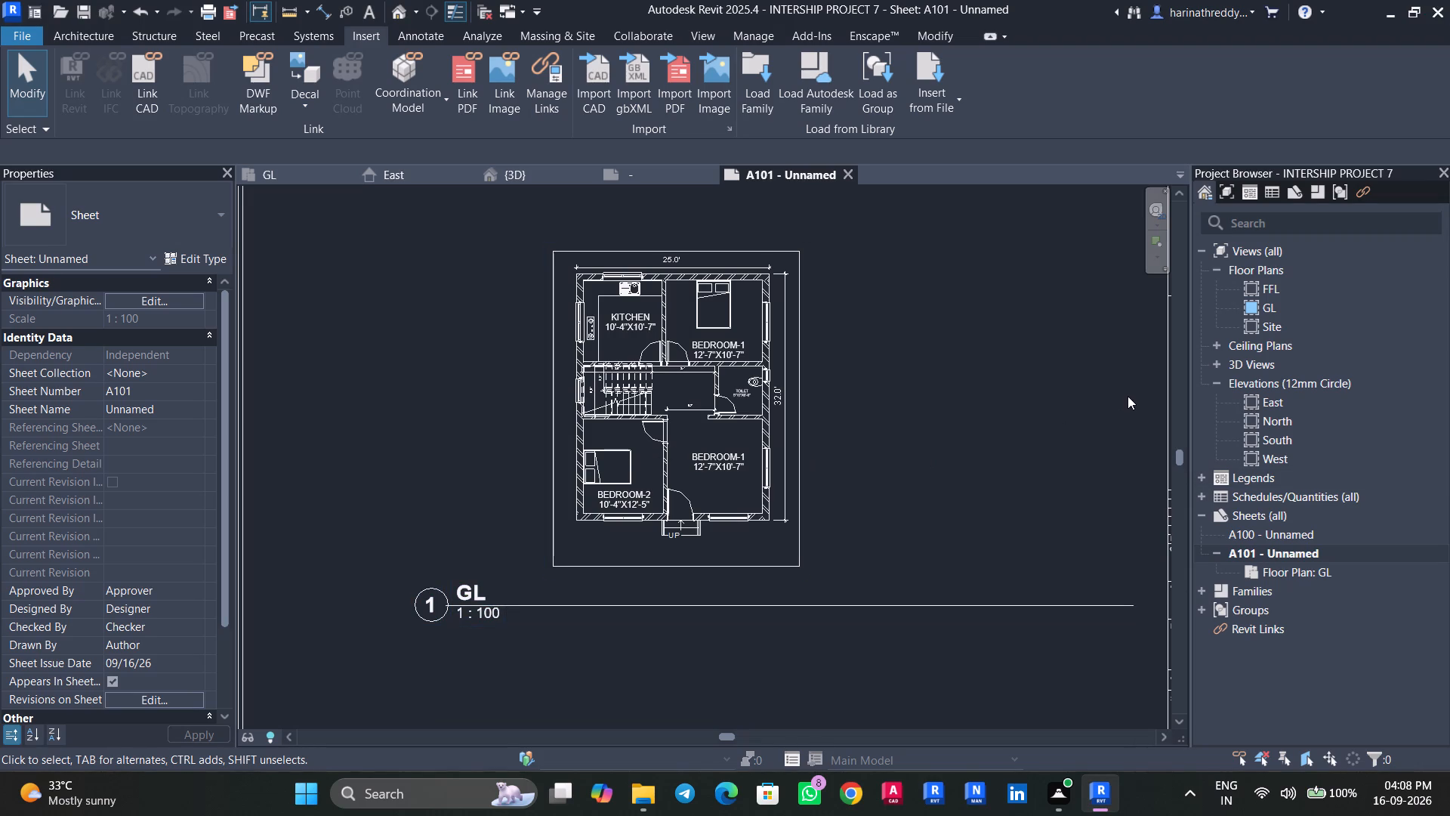
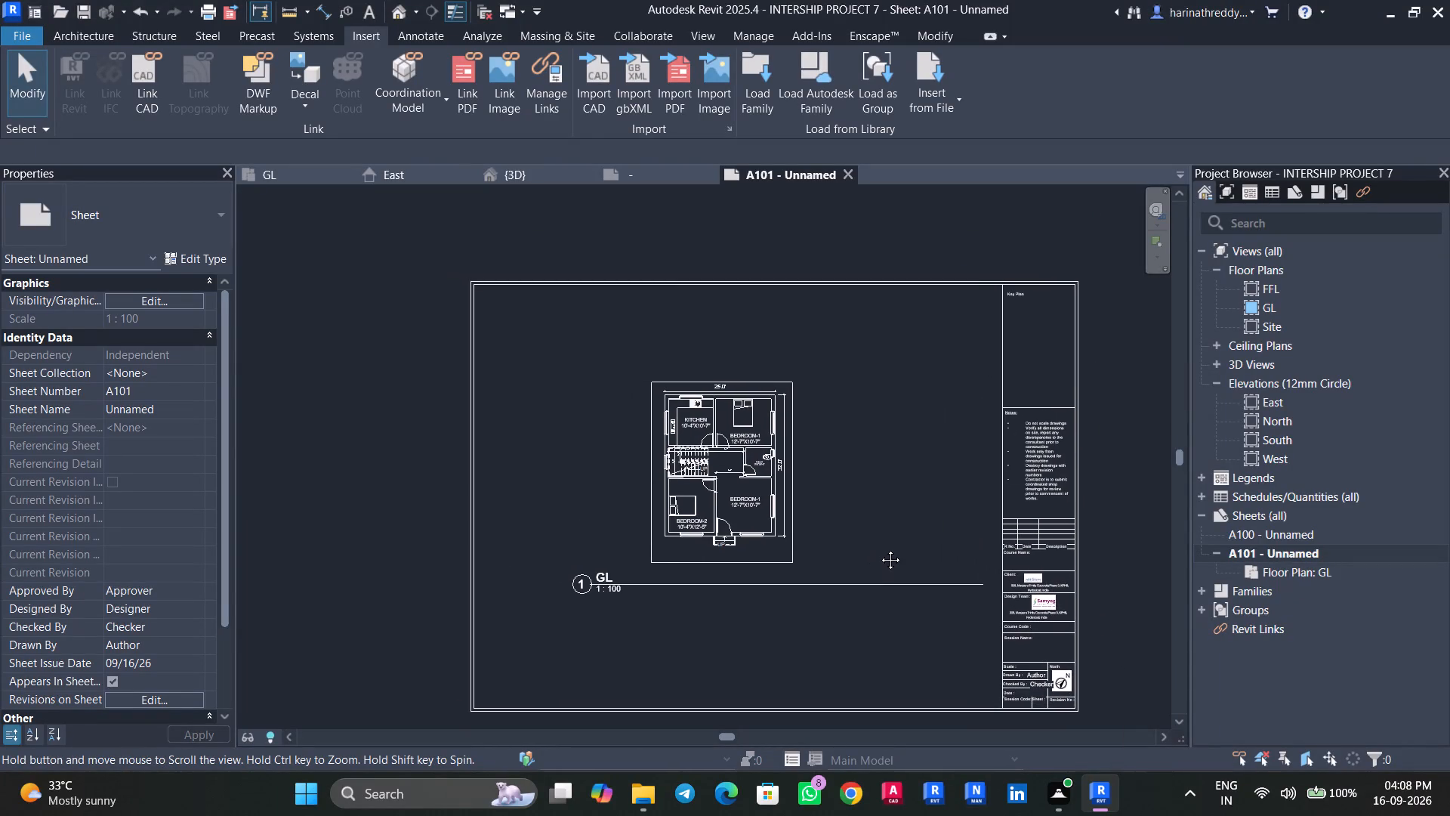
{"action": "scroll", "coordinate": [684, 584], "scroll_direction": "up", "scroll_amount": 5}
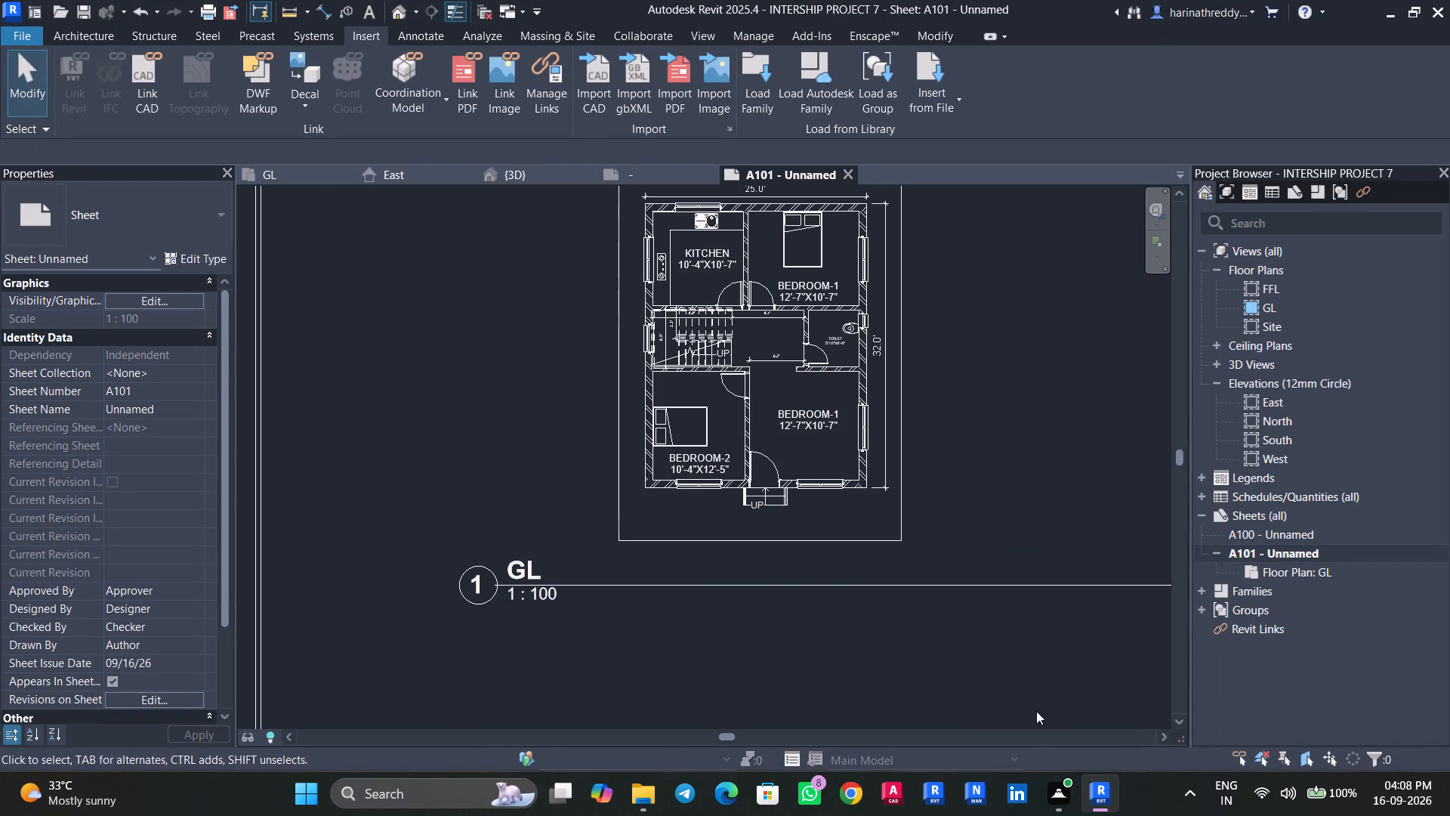